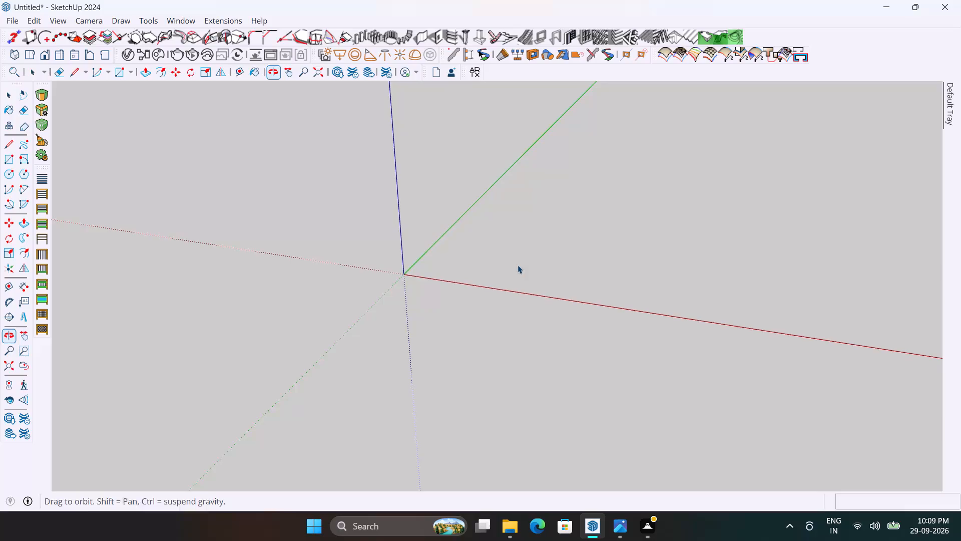
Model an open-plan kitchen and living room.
Import the picture "Minimalist home decor ideas" from the desktop's New folder (2), using it as an image.
{"action": "scroll", "coordinate": [532, 198], "scroll_direction": "up", "scroll_amount": 1}
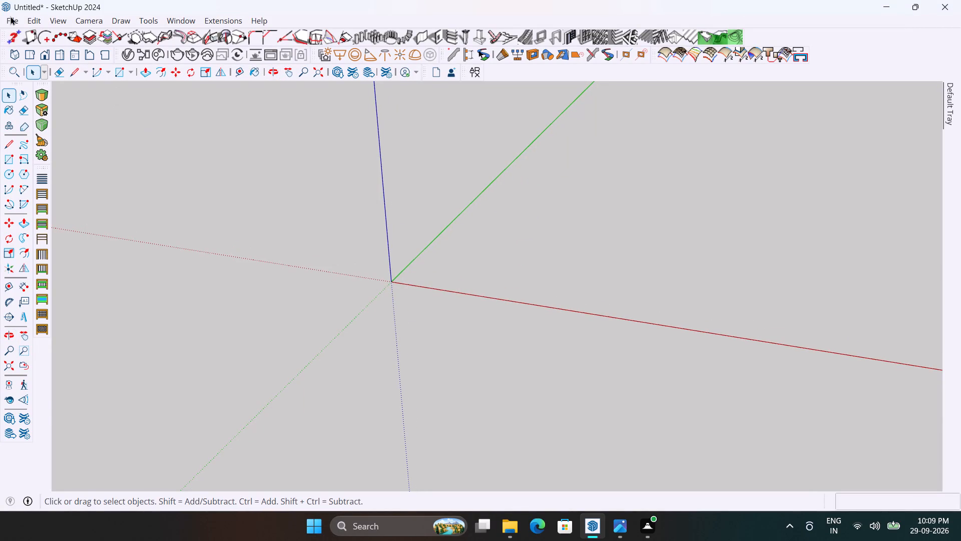
{"action": "left_click", "coordinate": [10, 12]}
{"action": "left_click", "coordinate": [8, 23]}
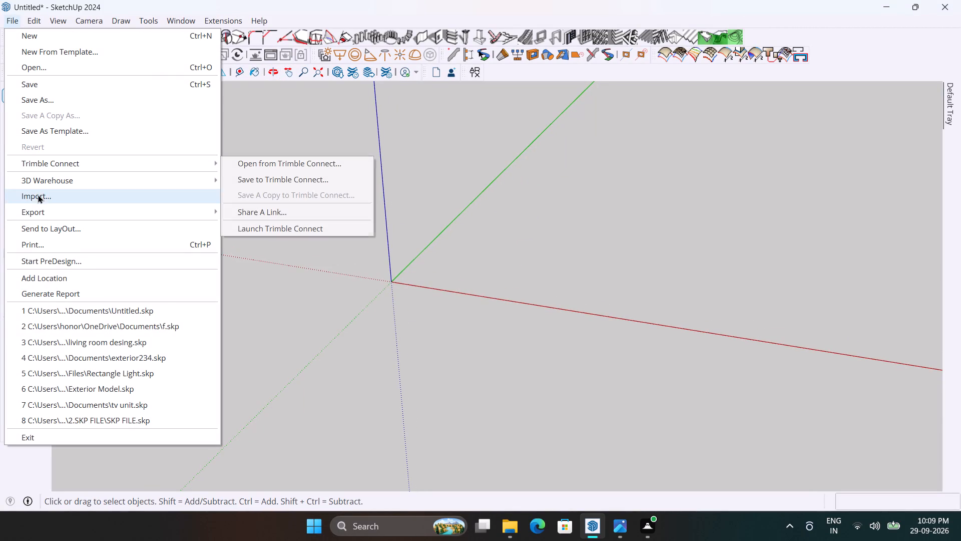
{"action": "left_click", "coordinate": [204, 191]}
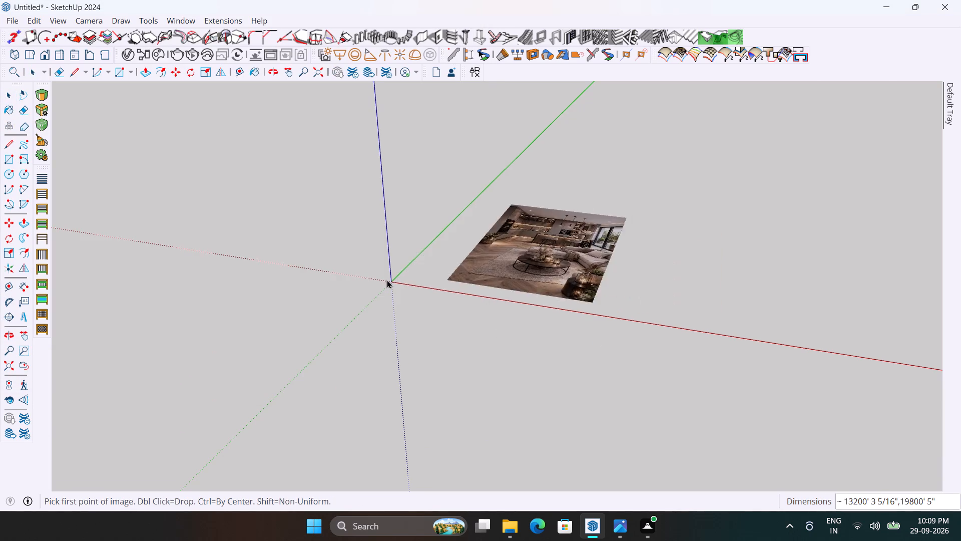
Place the imported picture flat on the ground, with its lower edge beside the positive red axis, away from the origin.
{"action": "scroll", "coordinate": [366, 282], "scroll_direction": "down", "scroll_amount": 2}
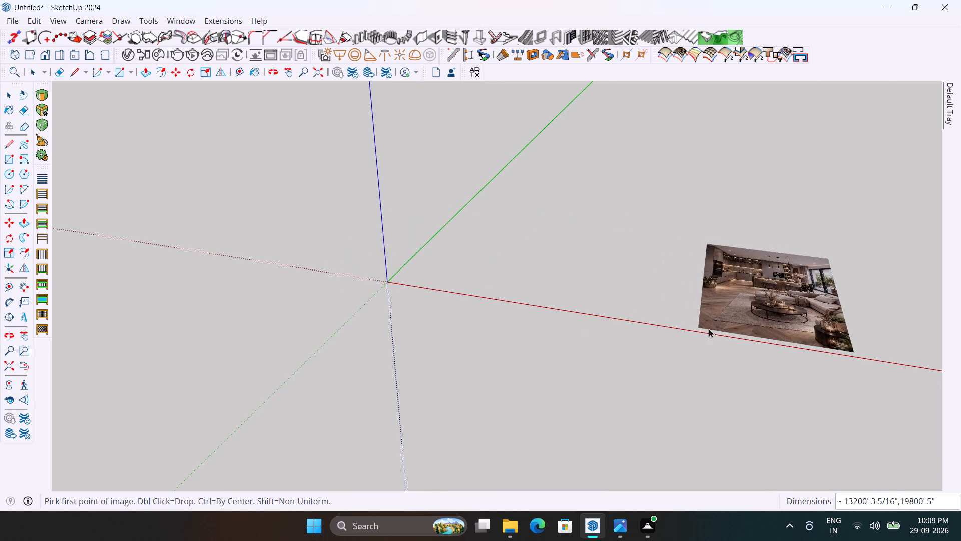
{"action": "scroll", "coordinate": [393, 284], "scroll_direction": "down", "scroll_amount": 4}
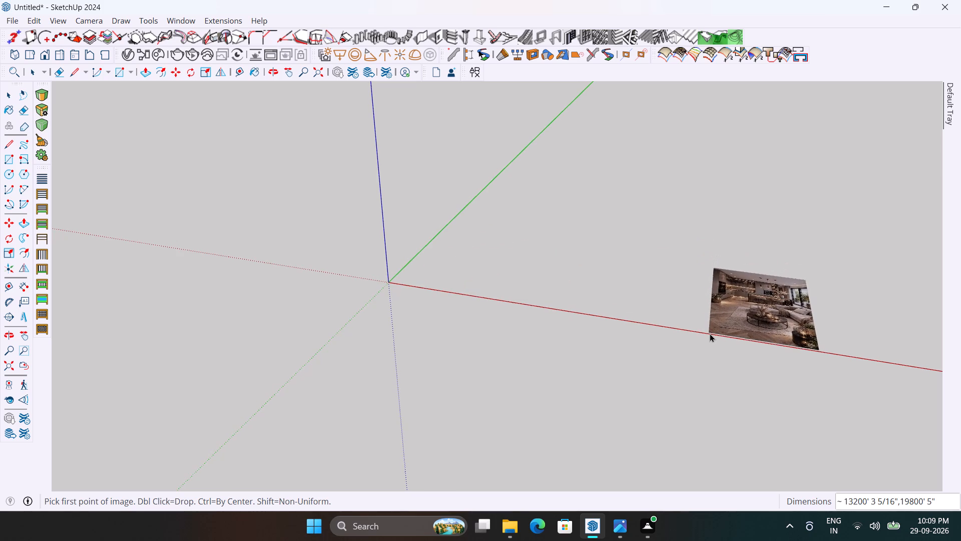
{"action": "left_click", "coordinate": [709, 328]}
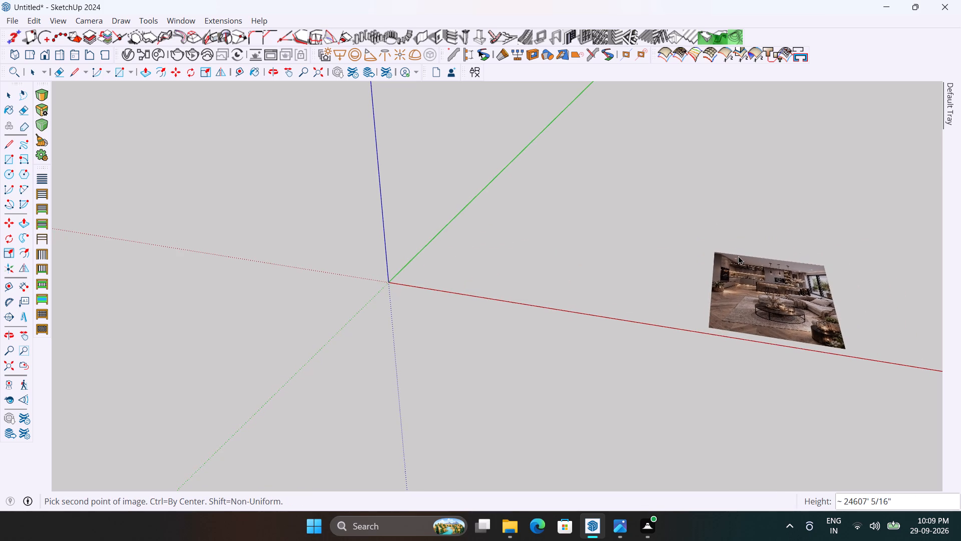
{"action": "left_click", "coordinate": [748, 243]}
{"action": "scroll", "coordinate": [564, 296], "scroll_direction": "down", "scroll_amount": 2}
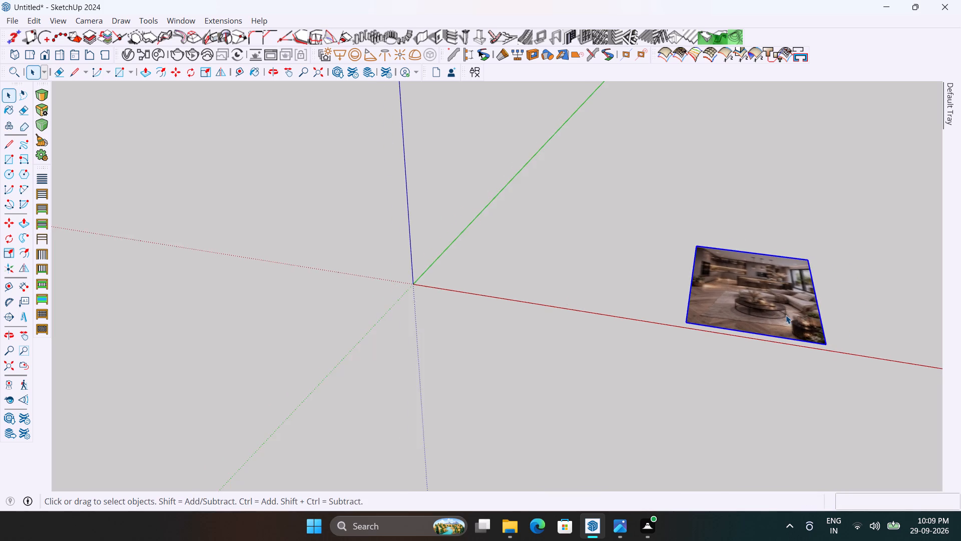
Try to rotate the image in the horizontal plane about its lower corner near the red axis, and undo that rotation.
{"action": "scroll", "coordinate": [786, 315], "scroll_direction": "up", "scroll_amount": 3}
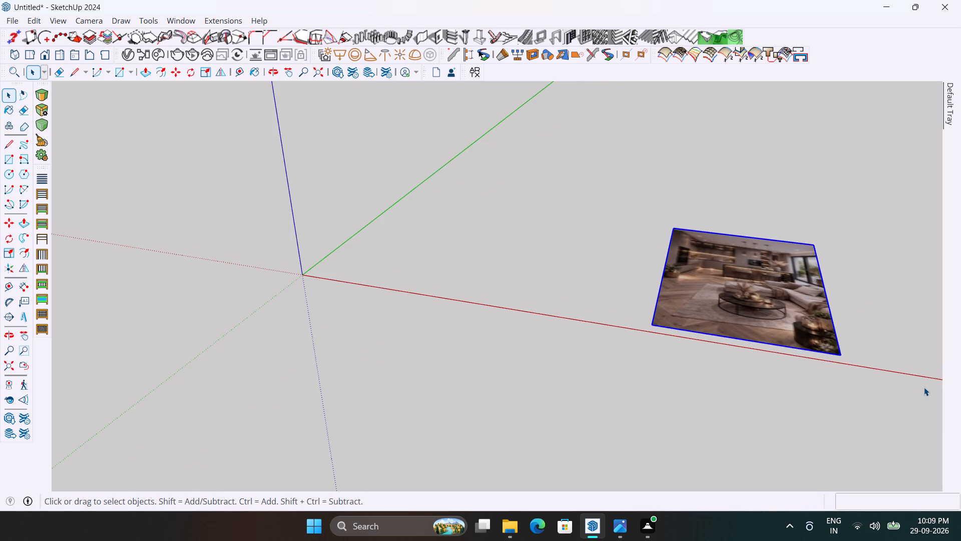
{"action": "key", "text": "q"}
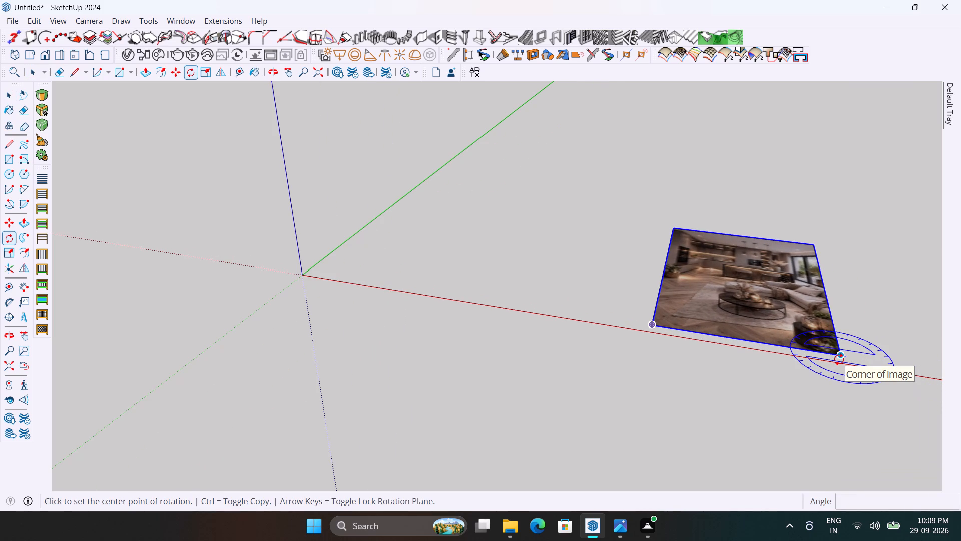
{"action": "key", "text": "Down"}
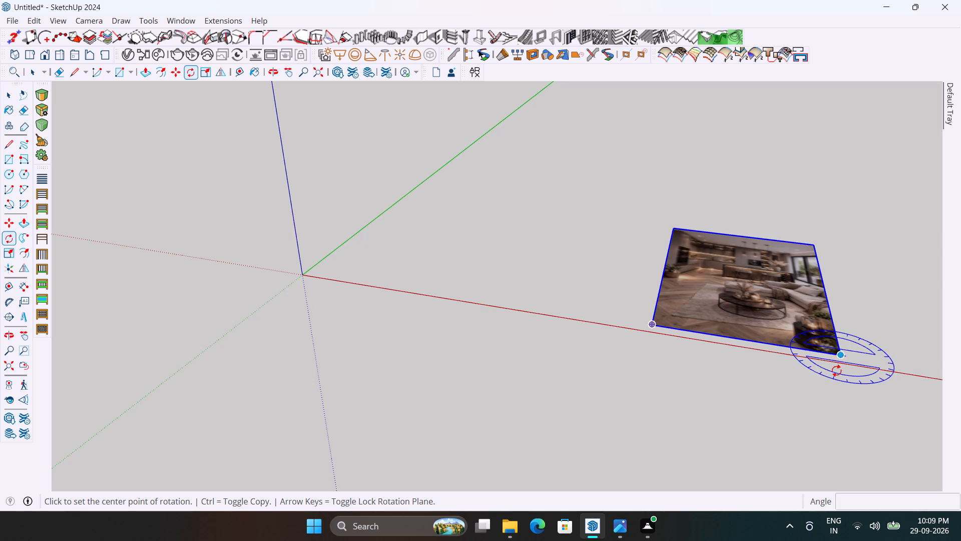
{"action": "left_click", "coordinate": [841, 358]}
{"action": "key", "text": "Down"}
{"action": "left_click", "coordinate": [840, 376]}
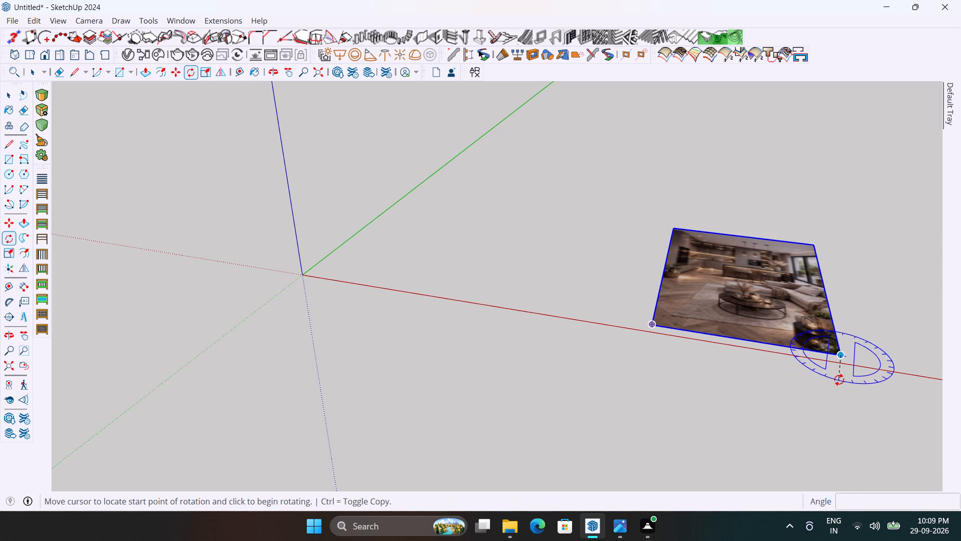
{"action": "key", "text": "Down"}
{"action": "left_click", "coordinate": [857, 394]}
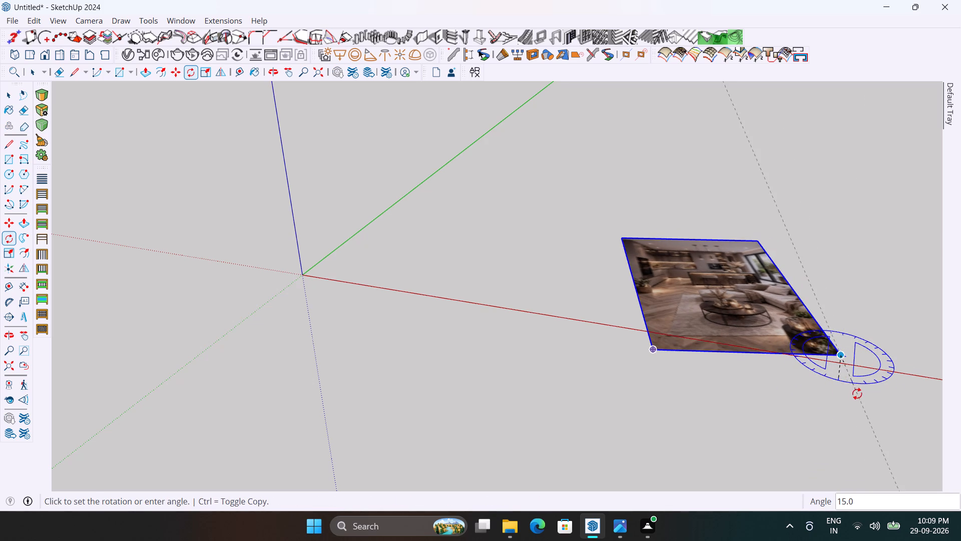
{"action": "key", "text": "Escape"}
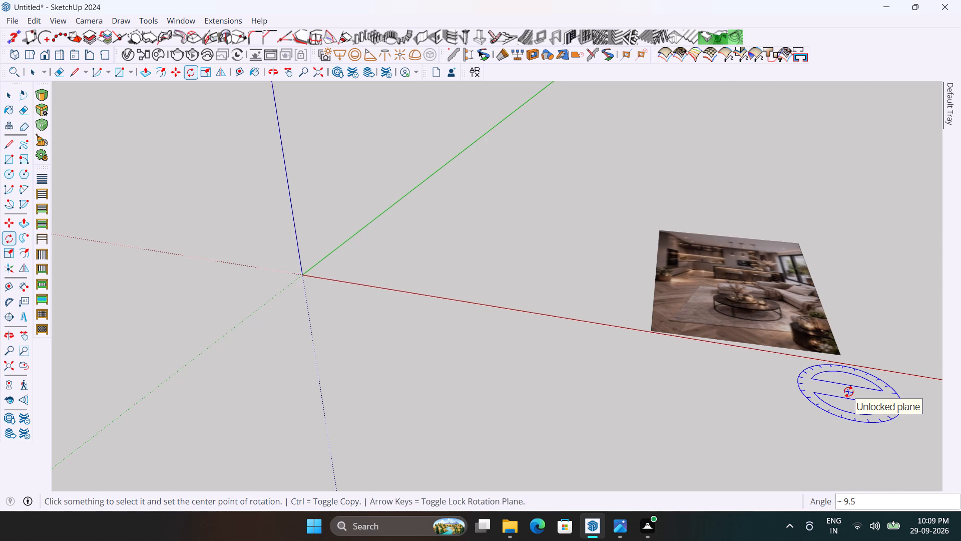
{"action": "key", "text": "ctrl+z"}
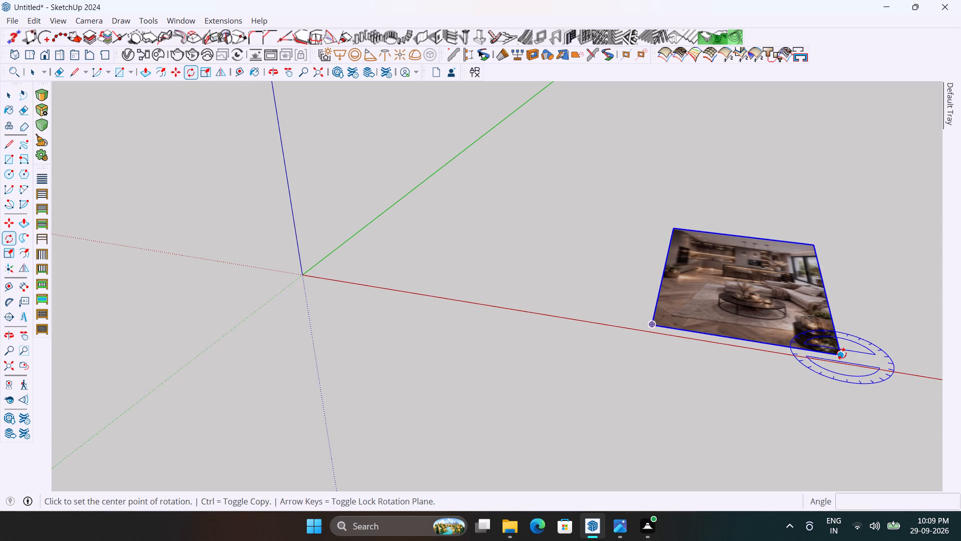
Rotate the image from the ground to an upright position about its lower corner, with the rotation locked to the red axis.
{"action": "key", "text": "Right"}
{"action": "left_click", "coordinate": [841, 354]}
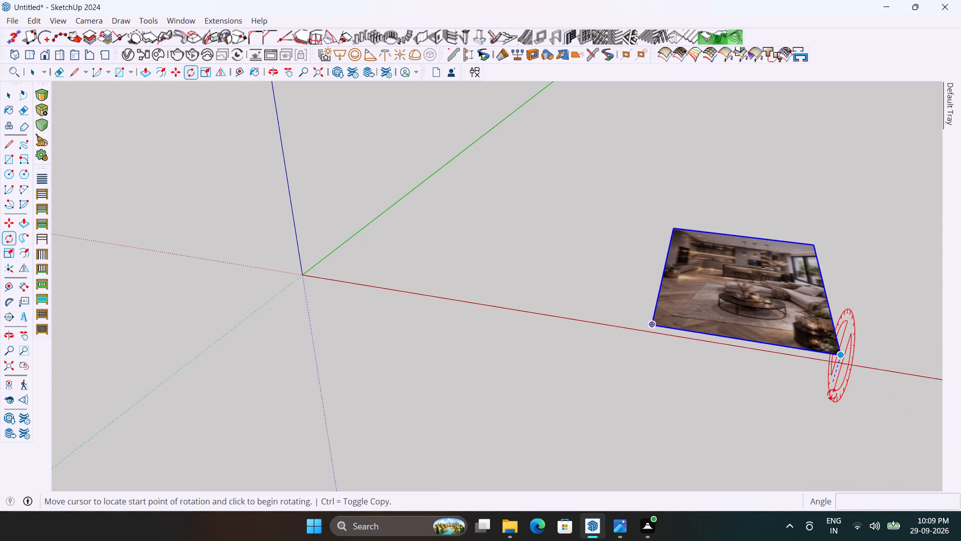
{"action": "left_click", "coordinate": [830, 410]}
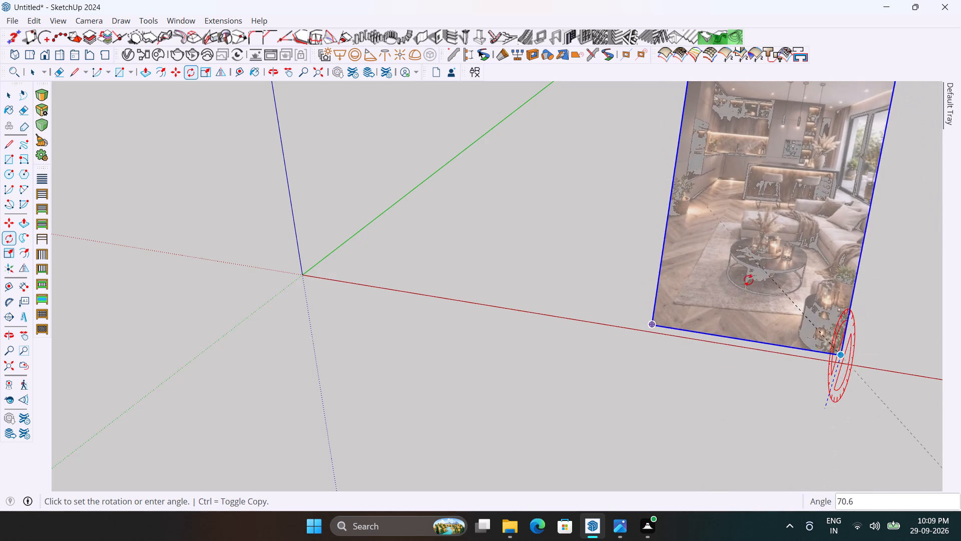
{"action": "left_click", "coordinate": [793, 279]}
{"action": "scroll", "coordinate": [698, 352], "scroll_direction": "down", "scroll_amount": 4}
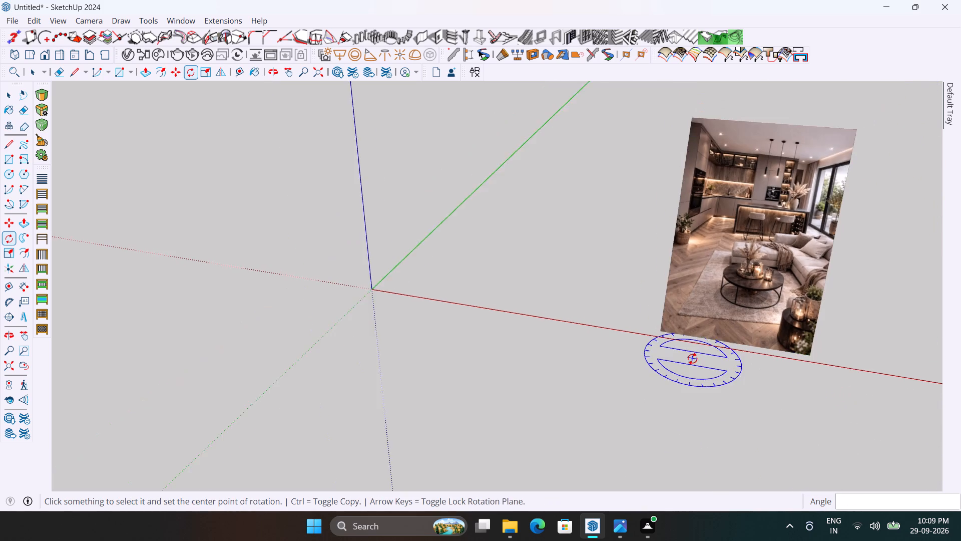
{"action": "key", "text": "space"}
{"action": "left_click", "coordinate": [668, 430]}
{"action": "scroll", "coordinate": [608, 396], "scroll_direction": "down", "scroll_amount": 3}
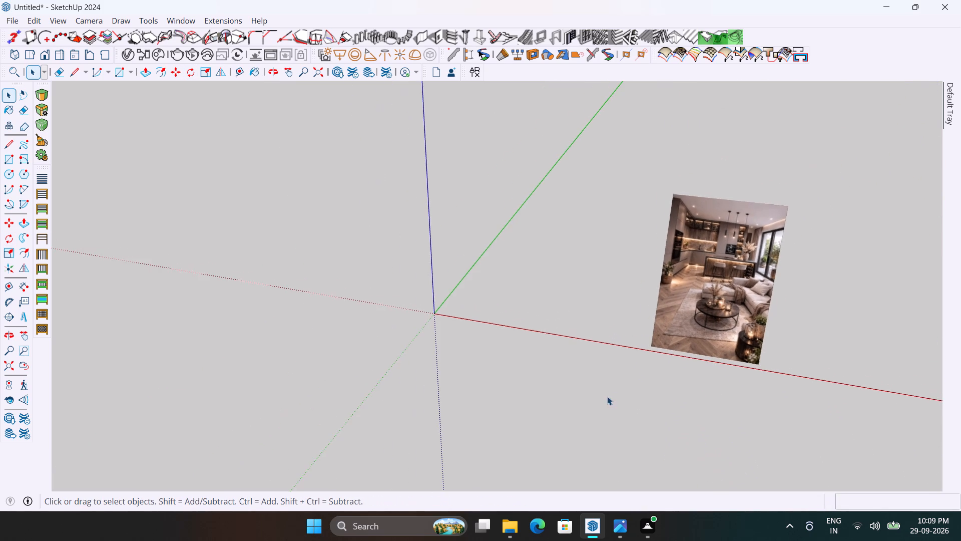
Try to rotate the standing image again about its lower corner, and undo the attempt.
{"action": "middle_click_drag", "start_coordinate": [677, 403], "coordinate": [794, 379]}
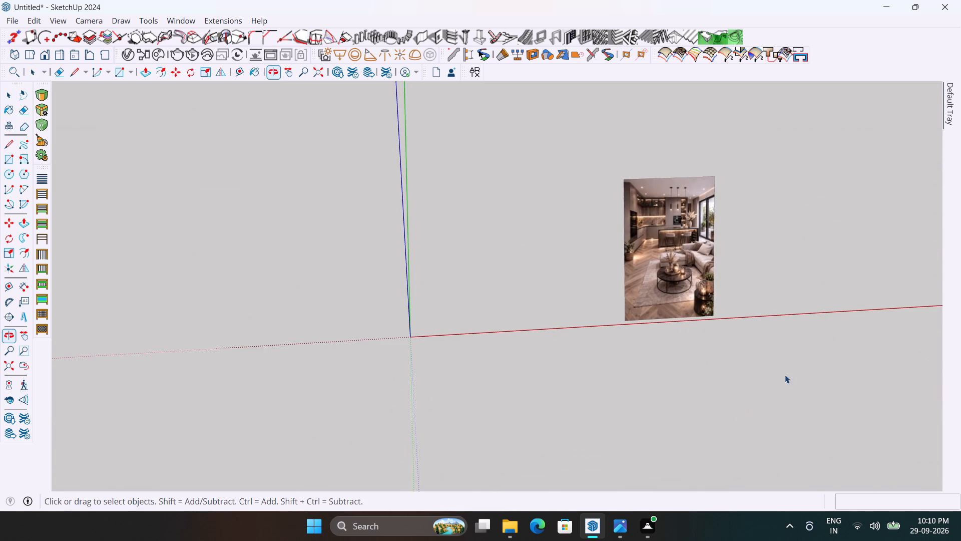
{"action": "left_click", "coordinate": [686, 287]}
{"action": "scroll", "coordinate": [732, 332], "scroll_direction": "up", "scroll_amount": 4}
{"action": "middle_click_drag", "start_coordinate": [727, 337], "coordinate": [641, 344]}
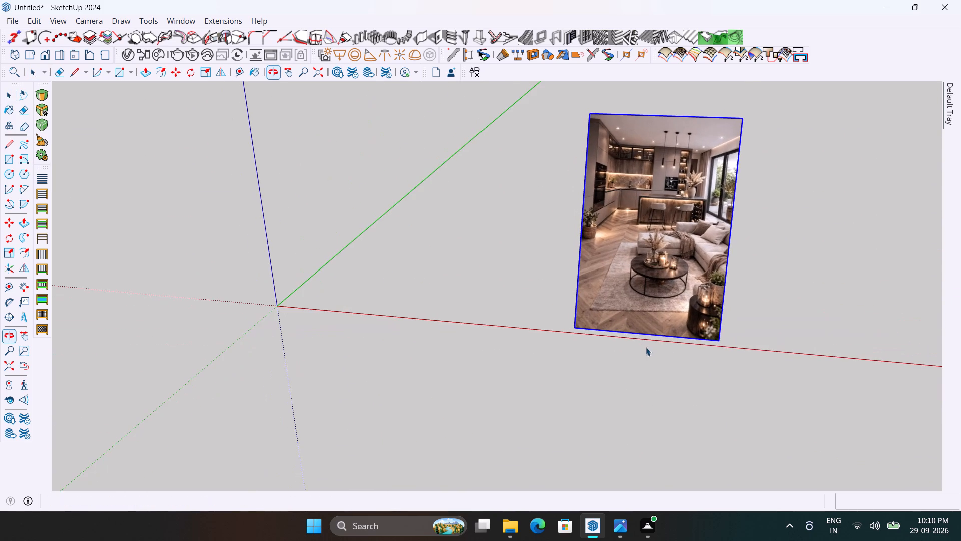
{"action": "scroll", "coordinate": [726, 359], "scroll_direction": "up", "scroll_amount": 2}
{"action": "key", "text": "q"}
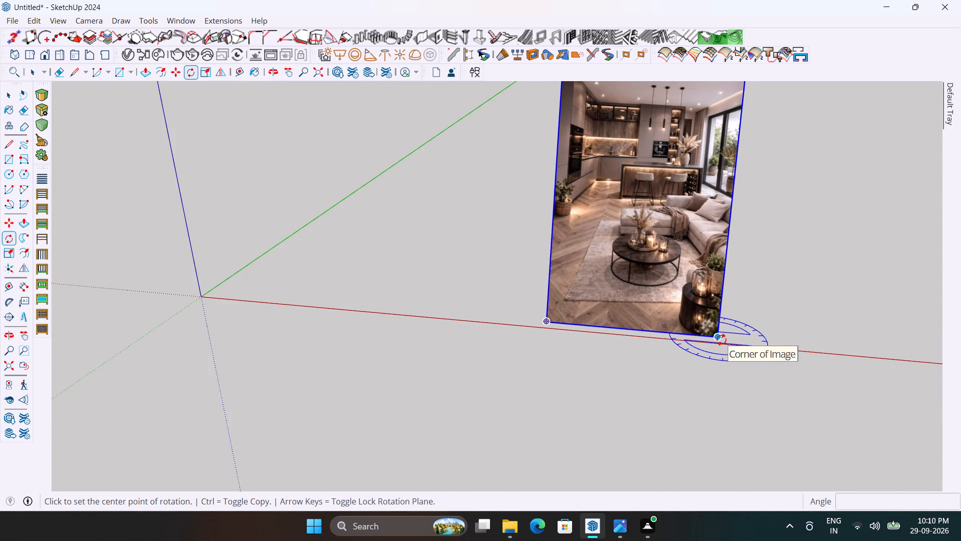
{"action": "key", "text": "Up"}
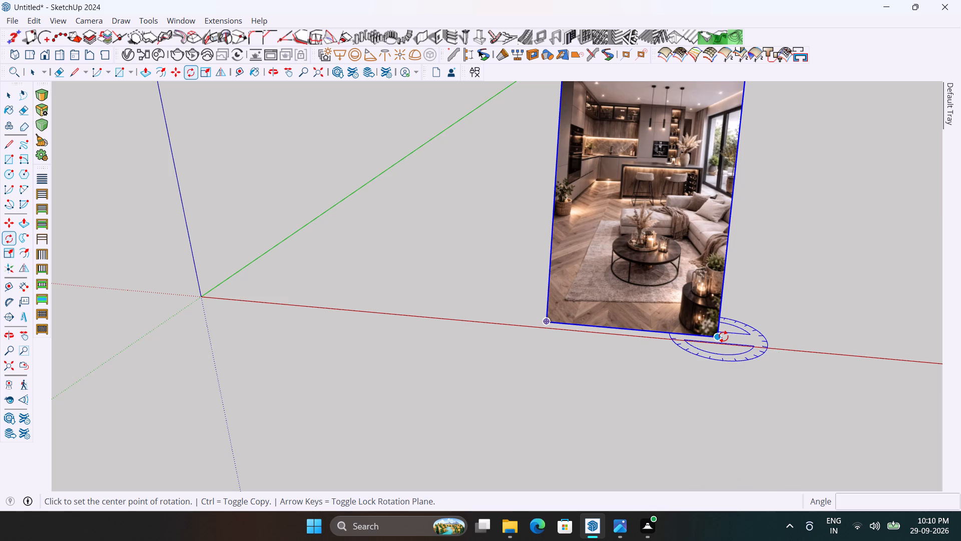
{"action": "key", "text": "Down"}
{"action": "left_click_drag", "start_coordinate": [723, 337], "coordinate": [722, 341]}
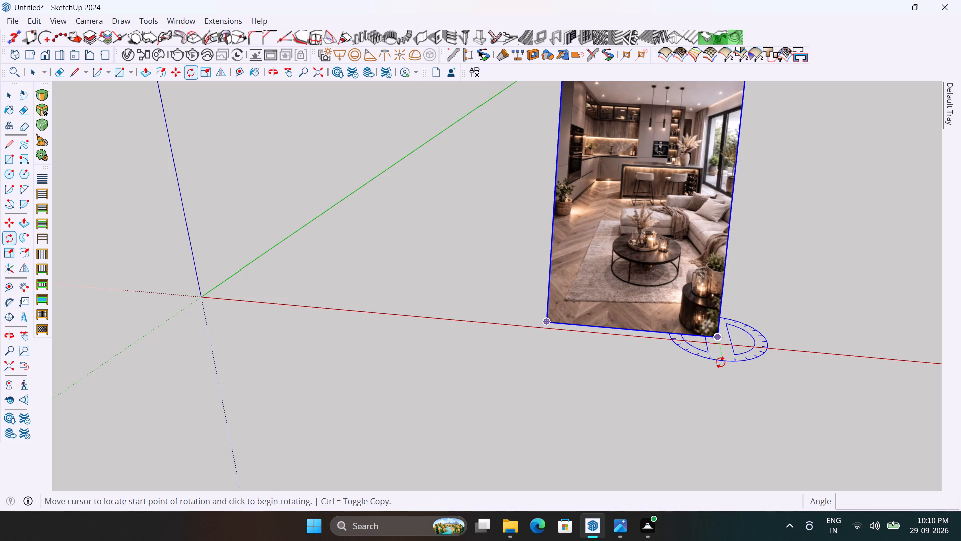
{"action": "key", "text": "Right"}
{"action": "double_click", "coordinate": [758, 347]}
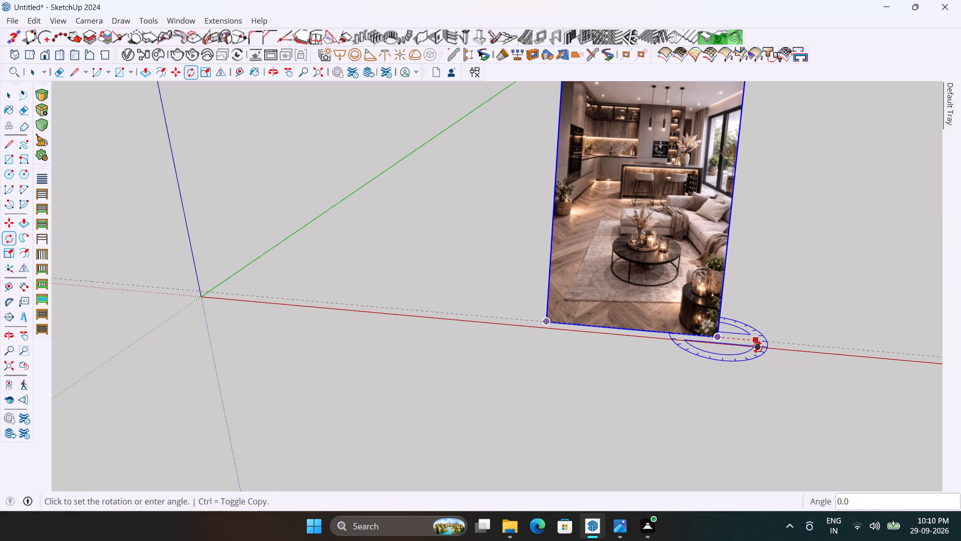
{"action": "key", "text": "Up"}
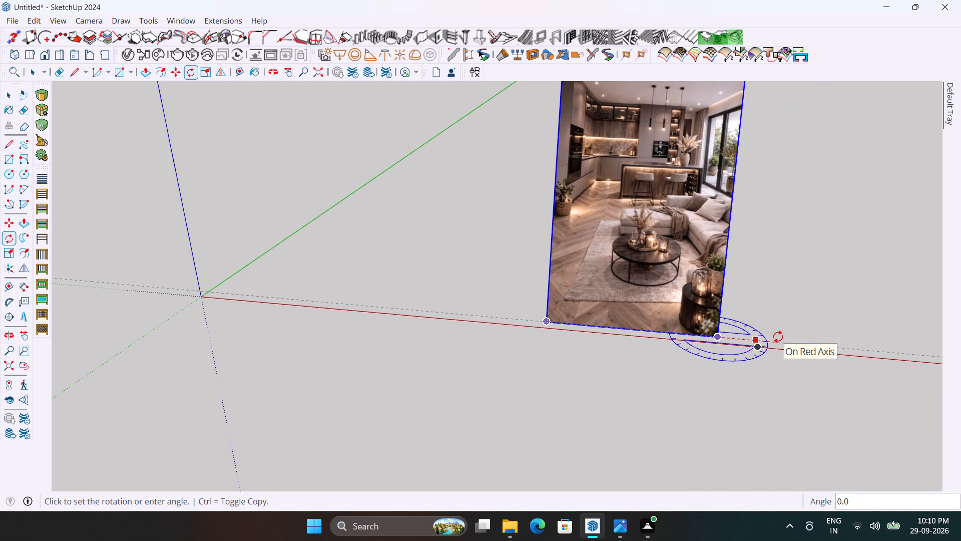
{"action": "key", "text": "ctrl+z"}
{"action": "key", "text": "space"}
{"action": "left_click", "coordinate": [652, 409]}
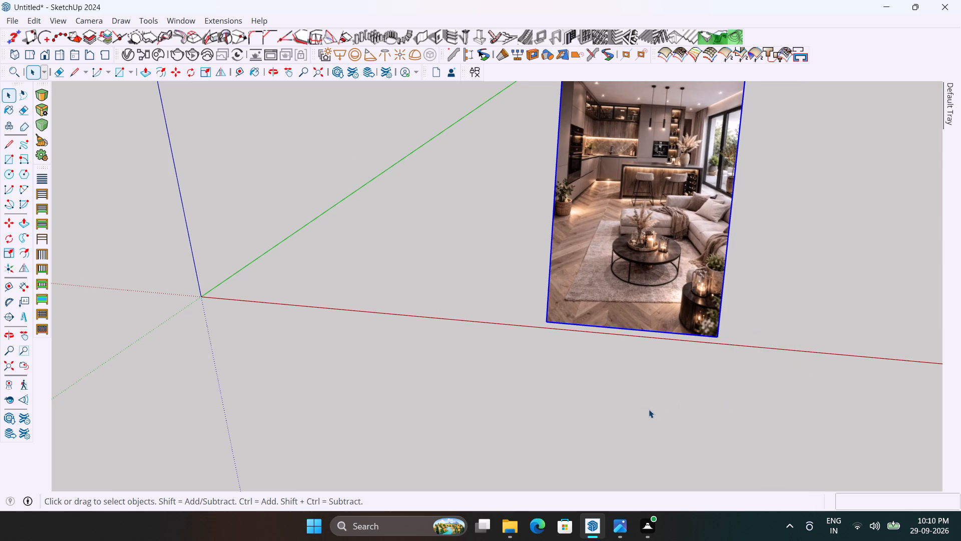
Examine the standing image and its alignment with the red axis from different viewpoints.
{"action": "scroll", "coordinate": [554, 392], "scroll_direction": "down", "scroll_amount": 4}
{"action": "scroll", "coordinate": [611, 306], "scroll_direction": "up", "scroll_amount": 3}
{"action": "scroll", "coordinate": [585, 344], "scroll_direction": "up", "scroll_amount": 1}
{"action": "middle_click_drag", "start_coordinate": [585, 345], "coordinate": [618, 363]}
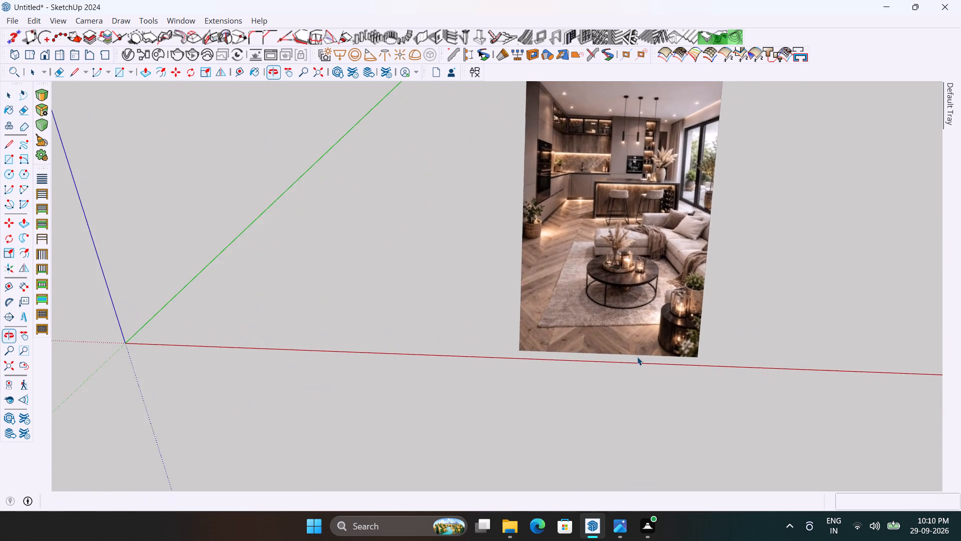
{"action": "scroll", "coordinate": [655, 367], "scroll_direction": "down", "scroll_amount": 4}
{"action": "scroll", "coordinate": [457, 310], "scroll_direction": "up", "scroll_amount": 3}
{"action": "middle_click_drag", "start_coordinate": [481, 332], "coordinate": [536, 309]}
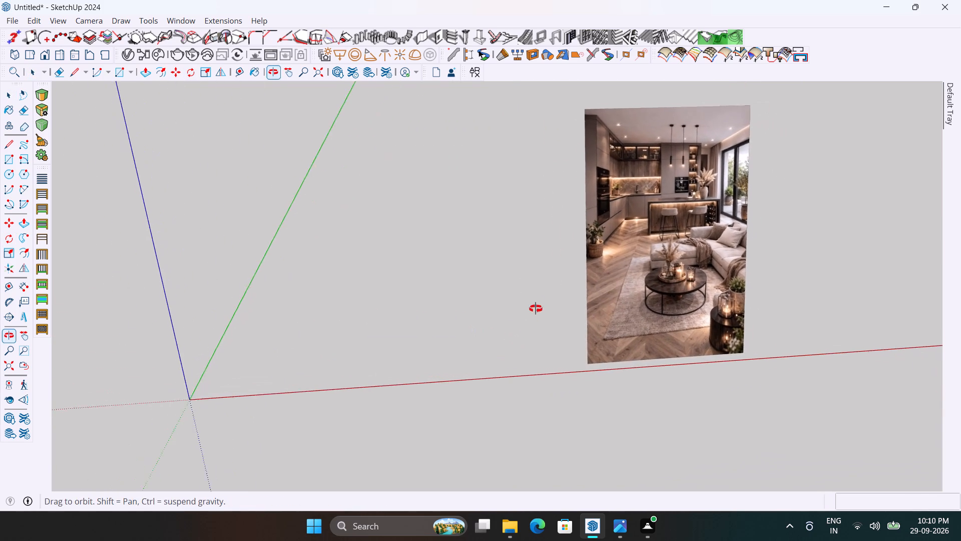
{"action": "middle_click_drag", "start_coordinate": [536, 309], "coordinate": [533, 303]}
{"action": "left_click", "coordinate": [631, 317]}
{"action": "left_click", "coordinate": [479, 348]}
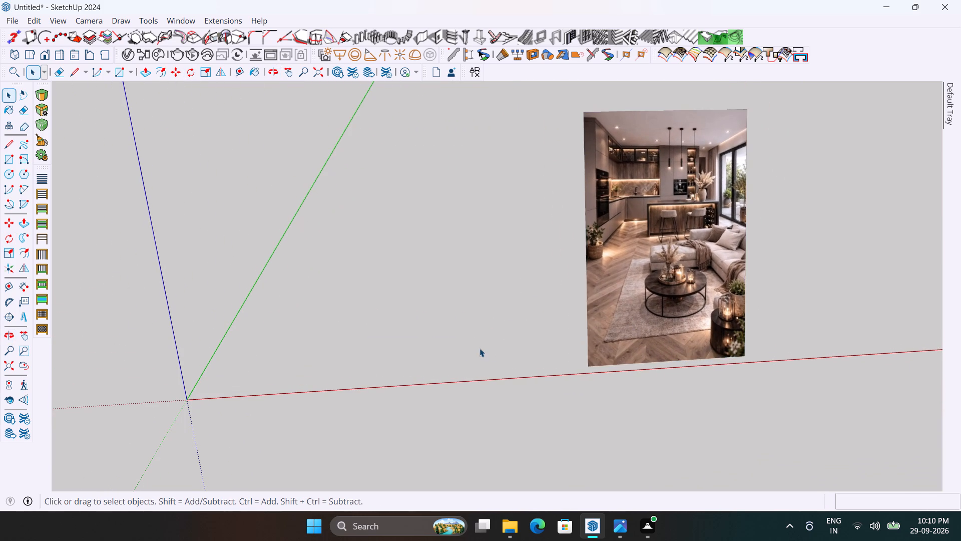
Draw a 25' by 20' floor rectangle on the ground plane, starting from the origin.
{"action": "scroll", "coordinate": [479, 348], "scroll_direction": "down", "scroll_amount": 2}
{"action": "scroll", "coordinate": [479, 348], "scroll_direction": "up", "scroll_amount": 2}
{"action": "scroll", "coordinate": [479, 348], "scroll_direction": "down", "scroll_amount": 2}
{"action": "key", "text": "r"}
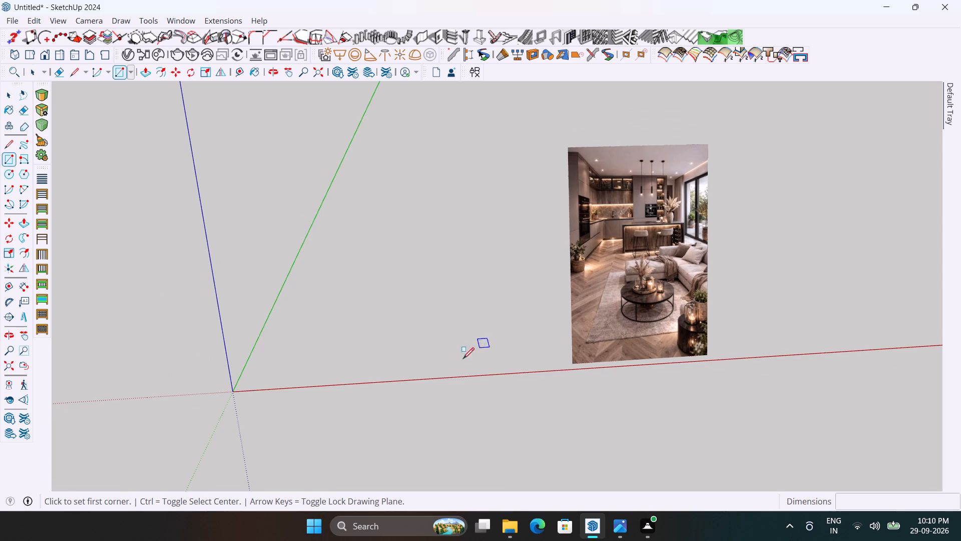
{"action": "left_click", "coordinate": [238, 388]}
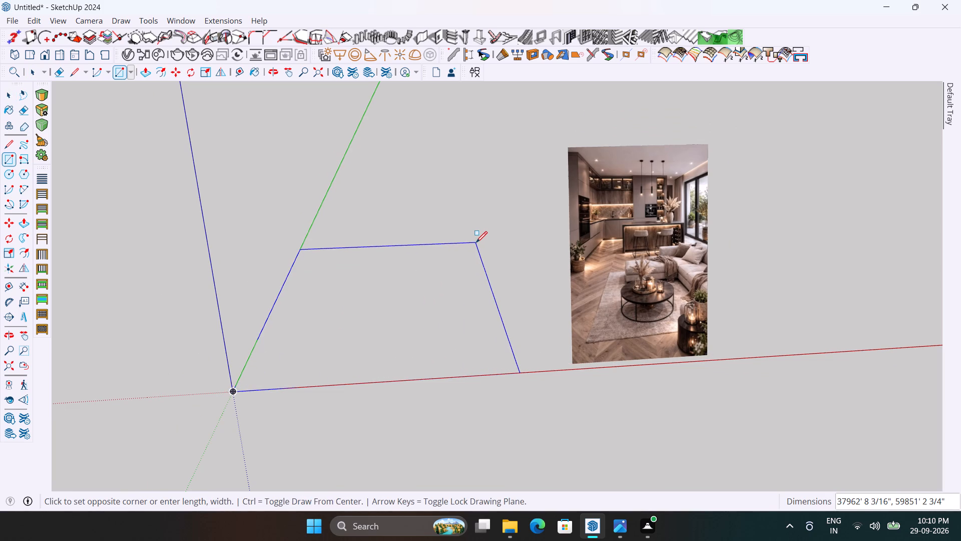
{"action": "type", "text": "25"}
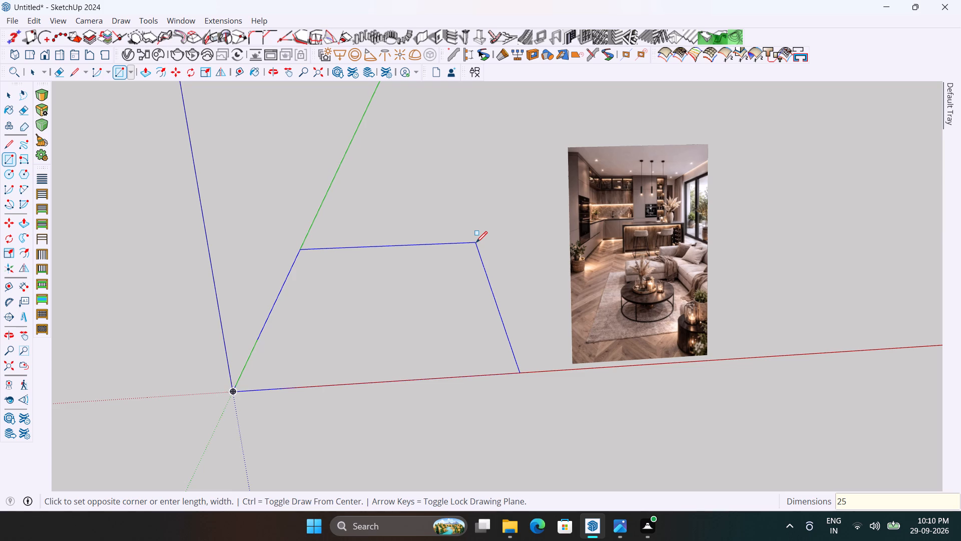
{"action": "key", "text": "apostrophe"}
{"action": "key", "text": "comma"}
{"action": "type", "text": "20"}
{"action": "key", "text": "apostrophe"}
{"action": "key", "text": "Return"}
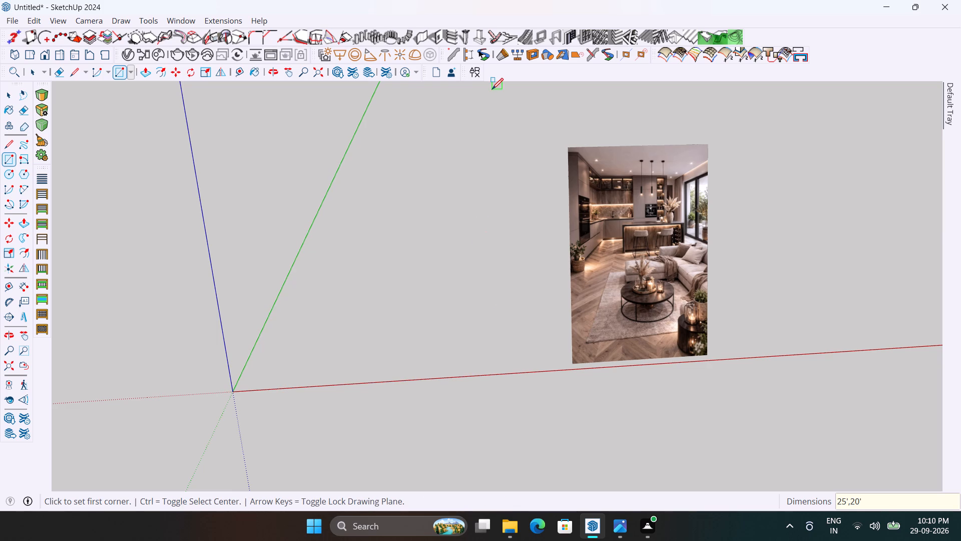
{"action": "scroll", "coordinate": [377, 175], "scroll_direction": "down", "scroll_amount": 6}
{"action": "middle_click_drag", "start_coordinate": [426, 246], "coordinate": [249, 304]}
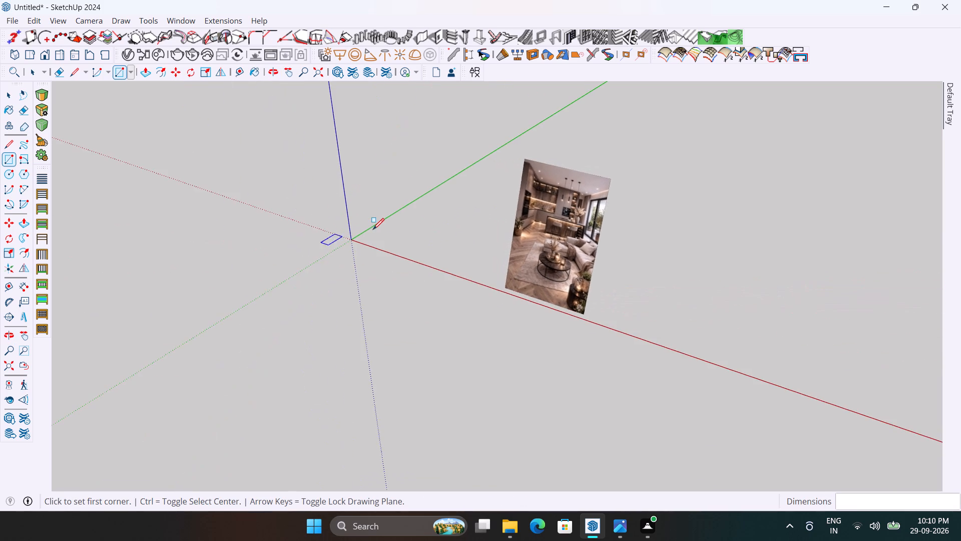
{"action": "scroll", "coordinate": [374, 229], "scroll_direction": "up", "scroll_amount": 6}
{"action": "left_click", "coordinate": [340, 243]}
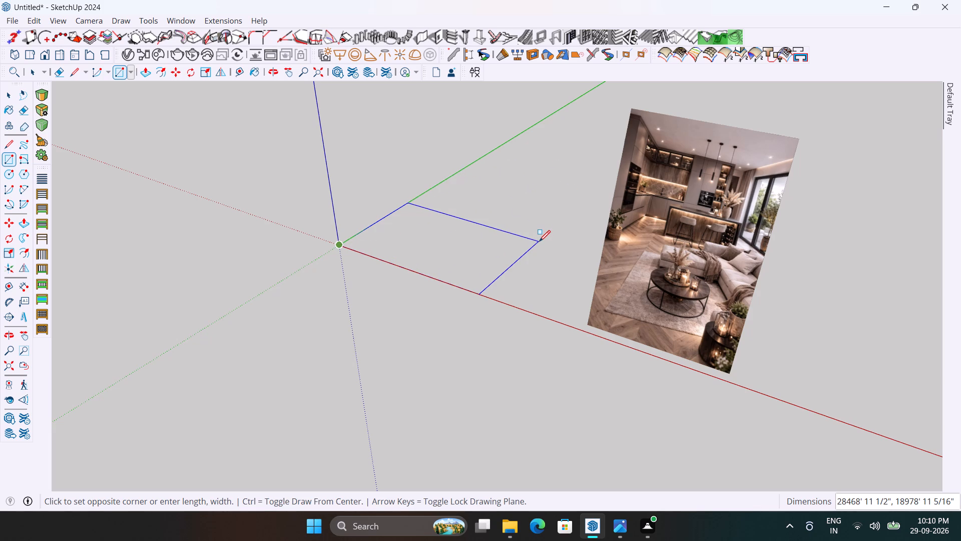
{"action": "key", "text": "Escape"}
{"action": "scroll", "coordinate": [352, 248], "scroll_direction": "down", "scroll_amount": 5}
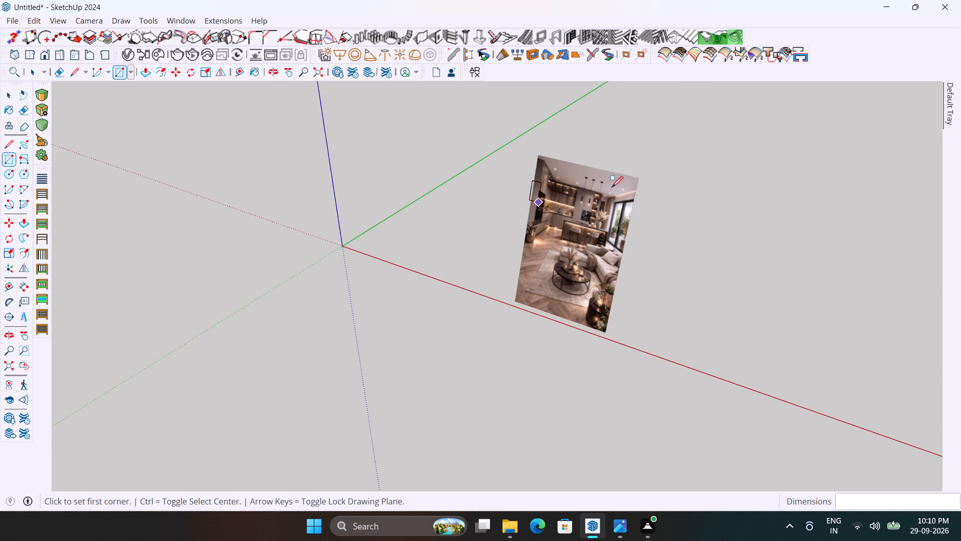
Check the measurement unit format in the model's units settings, and leave it as Architectural.
{"action": "scroll", "coordinate": [624, 182], "scroll_direction": "up", "scroll_amount": 3}
{"action": "scroll", "coordinate": [515, 219], "scroll_direction": "up", "scroll_amount": 3}
{"action": "scroll", "coordinate": [423, 245], "scroll_direction": "down", "scroll_amount": 4}
{"action": "scroll", "coordinate": [421, 231], "scroll_direction": "up", "scroll_amount": 3}
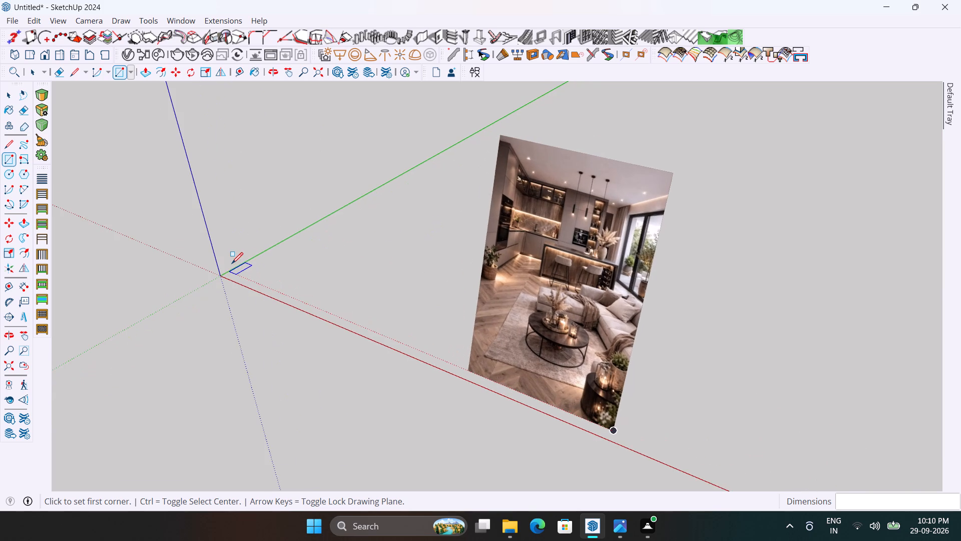
{"action": "scroll", "coordinate": [233, 263], "scroll_direction": "up", "scroll_amount": 1}
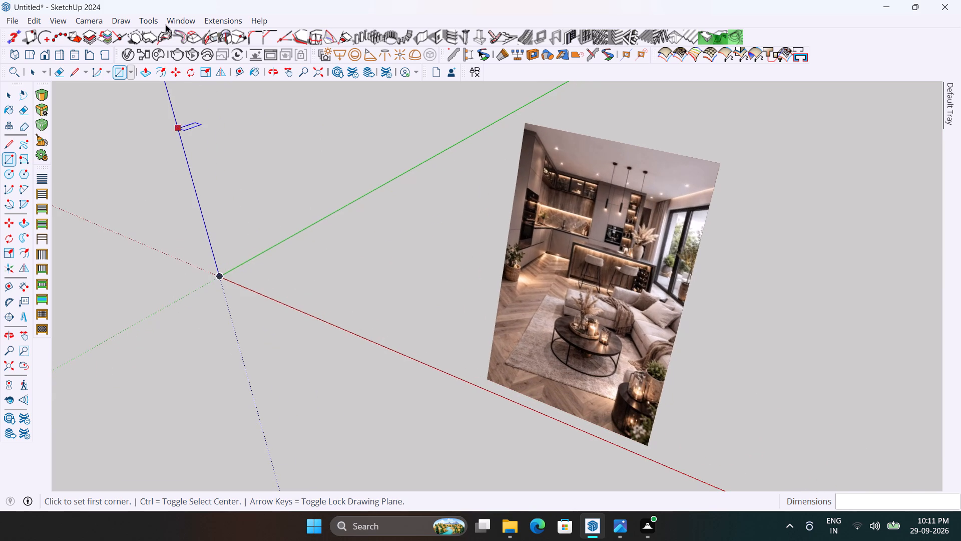
{"action": "left_click", "coordinate": [179, 24]}
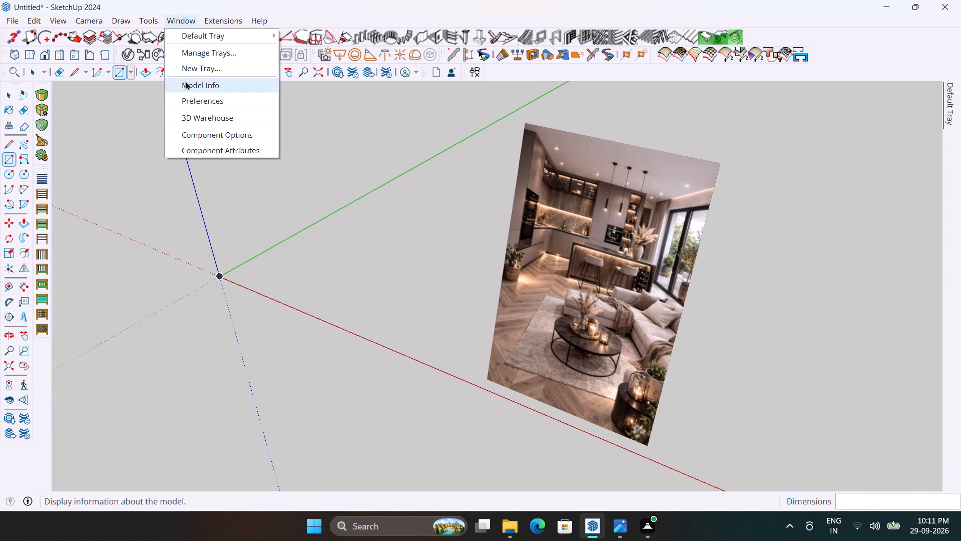
{"action": "left_click", "coordinate": [185, 81]}
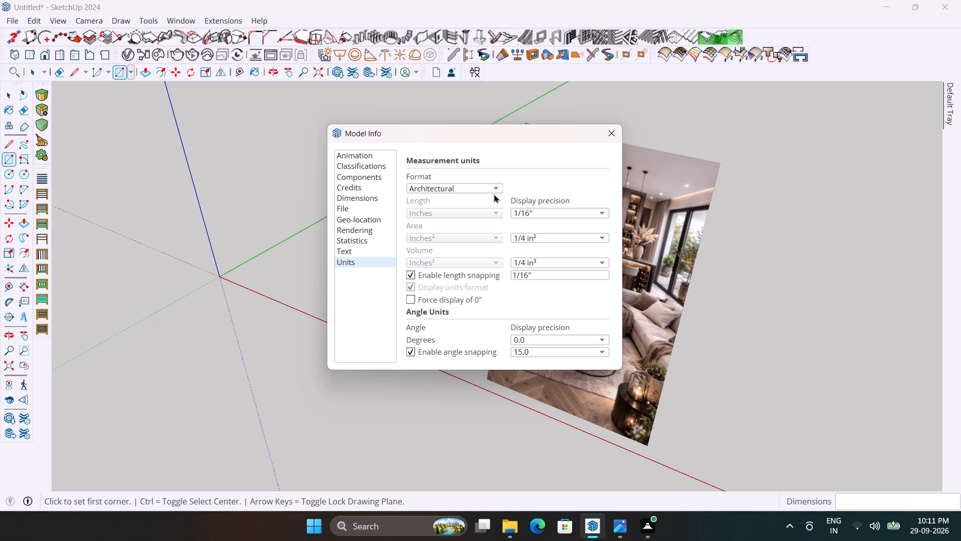
{"action": "left_click", "coordinate": [488, 188]}
{"action": "left_click", "coordinate": [453, 189]}
{"action": "left_click", "coordinate": [615, 131]}
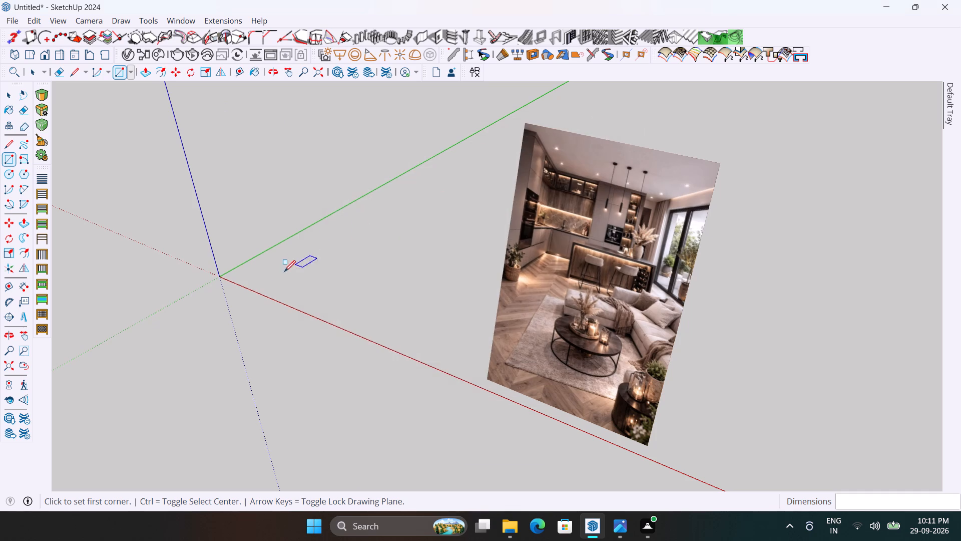
Turn on the Measurements toolbar from the list of available toolbars.
{"action": "scroll", "coordinate": [279, 272], "scroll_direction": "up", "scroll_amount": 1}
{"action": "scroll", "coordinate": [233, 257], "scroll_direction": "down", "scroll_amount": 3}
{"action": "scroll", "coordinate": [329, 254], "scroll_direction": "up", "scroll_amount": 3}
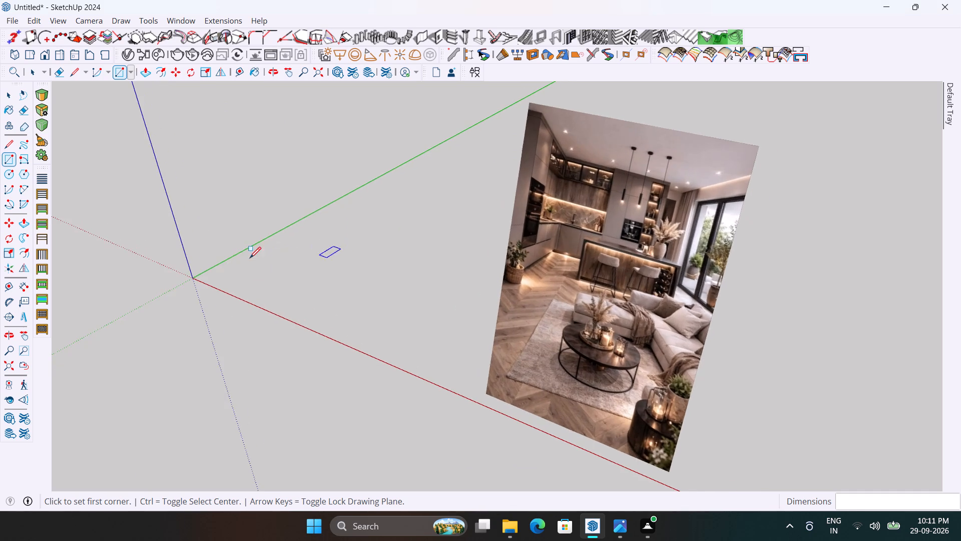
{"action": "scroll", "coordinate": [247, 260], "scroll_direction": "down", "scroll_amount": 2}
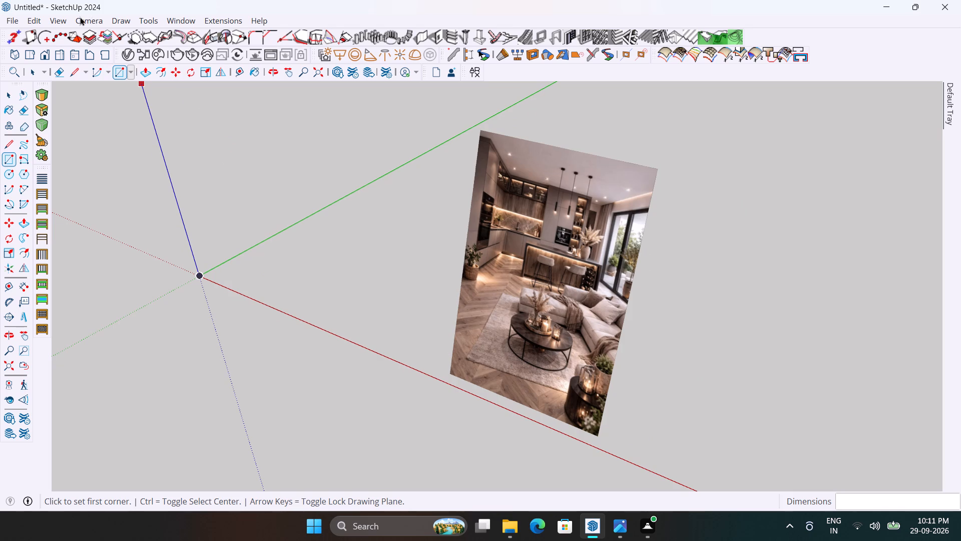
{"action": "left_click", "coordinate": [90, 19]}
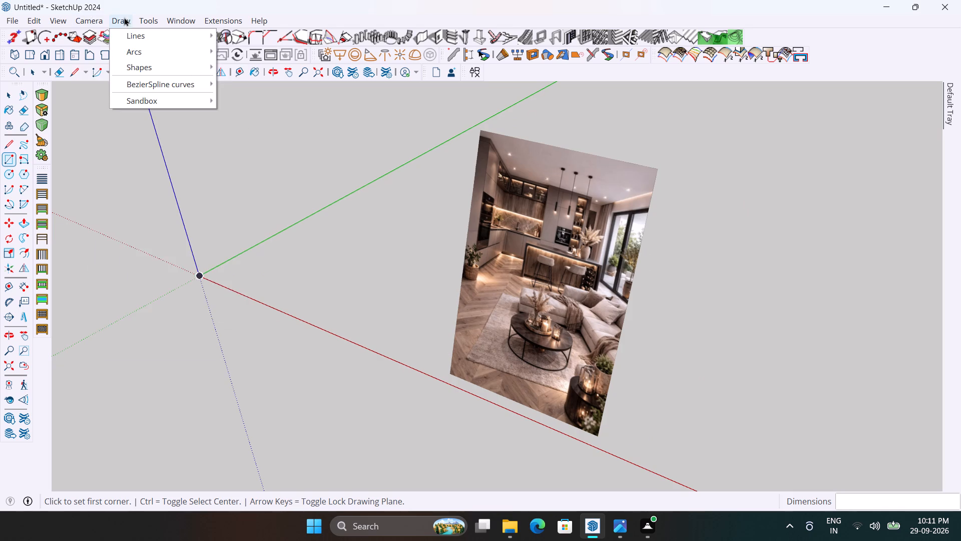
{"action": "left_click", "coordinate": [67, 35]}
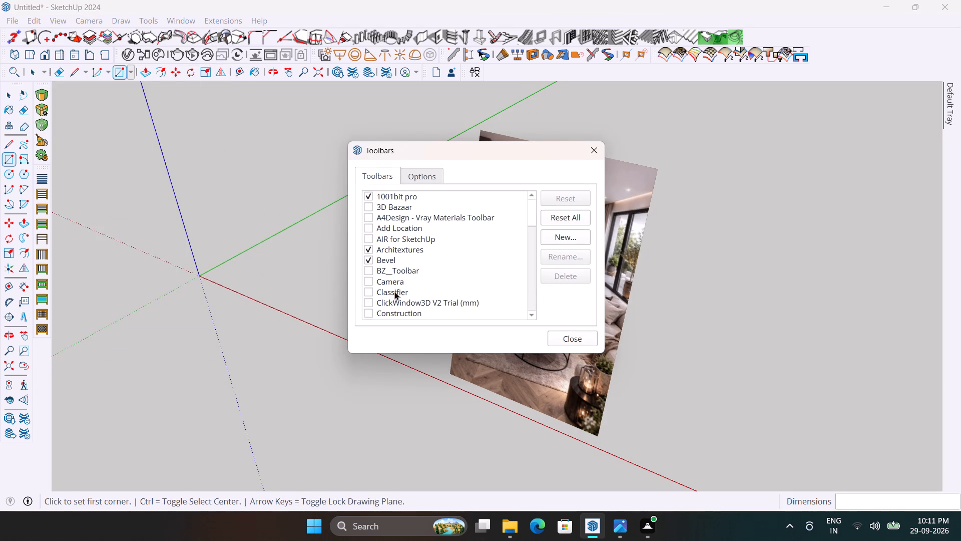
{"action": "scroll", "coordinate": [390, 269], "scroll_direction": "down", "scroll_amount": 3}
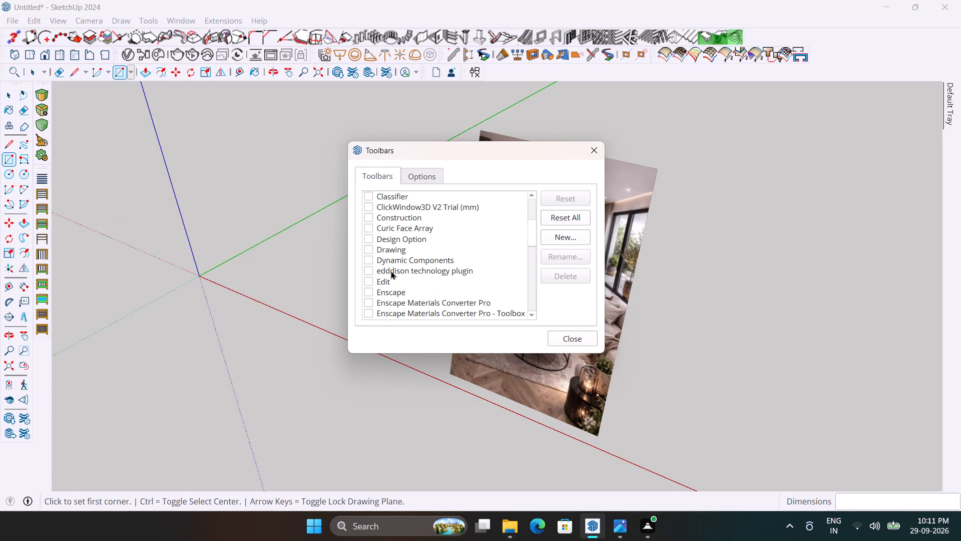
{"action": "scroll", "coordinate": [390, 270], "scroll_direction": "down", "scroll_amount": 1}
{"action": "scroll", "coordinate": [390, 270], "scroll_direction": "up", "scroll_amount": 4}
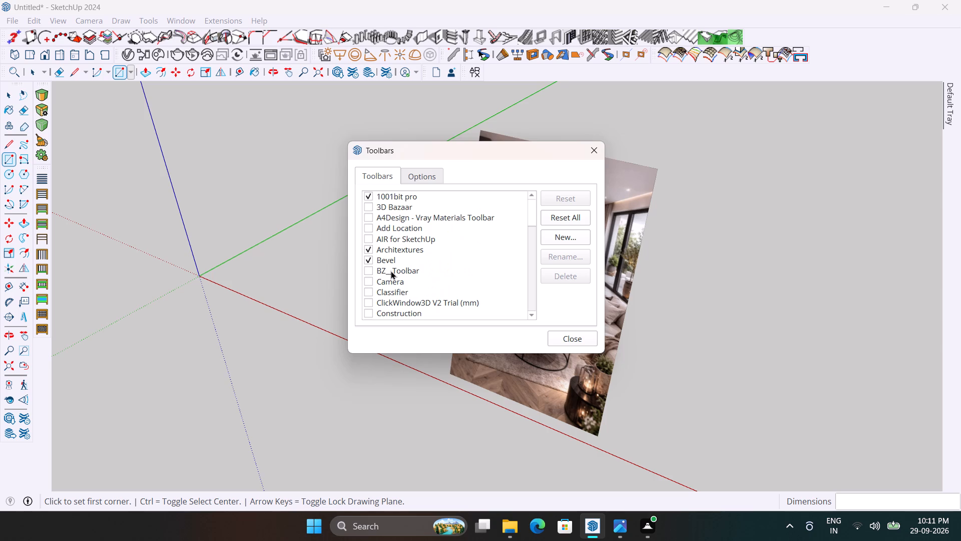
{"action": "scroll", "coordinate": [390, 270], "scroll_direction": "up", "scroll_amount": 3}
{"action": "scroll", "coordinate": [372, 224], "scroll_direction": "up", "scroll_amount": 4}
{"action": "scroll", "coordinate": [372, 224], "scroll_direction": "down", "scroll_amount": 5}
{"action": "scroll", "coordinate": [372, 224], "scroll_direction": "up", "scroll_amount": 2}
{"action": "scroll", "coordinate": [372, 224], "scroll_direction": "down", "scroll_amount": 3}
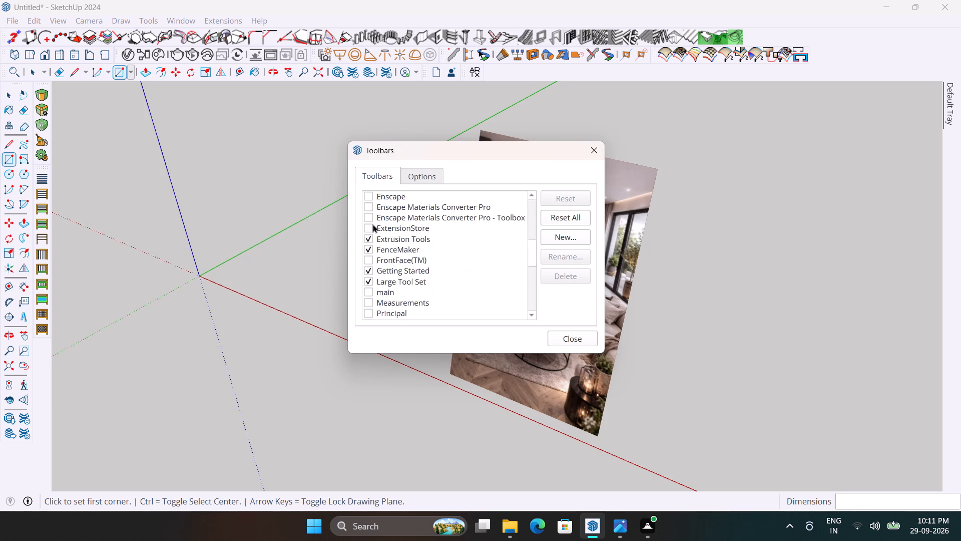
{"action": "scroll", "coordinate": [372, 224], "scroll_direction": "down", "scroll_amount": 6}
{"action": "scroll", "coordinate": [372, 224], "scroll_direction": "up", "scroll_amount": 3}
{"action": "scroll", "coordinate": [372, 224], "scroll_direction": "down", "scroll_amount": 2}
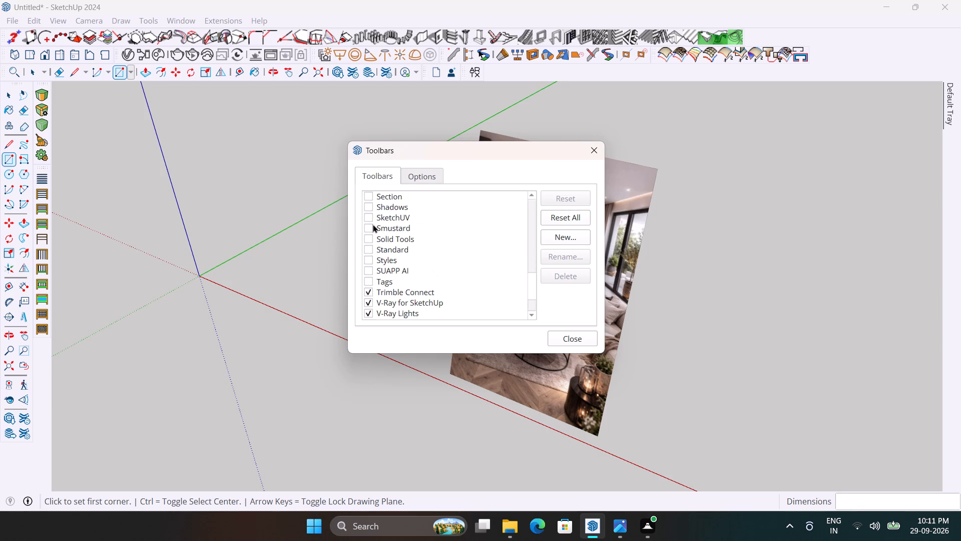
{"action": "scroll", "coordinate": [372, 224], "scroll_direction": "down", "scroll_amount": 11}
{"action": "scroll", "coordinate": [365, 307], "scroll_direction": "up", "scroll_amount": 1}
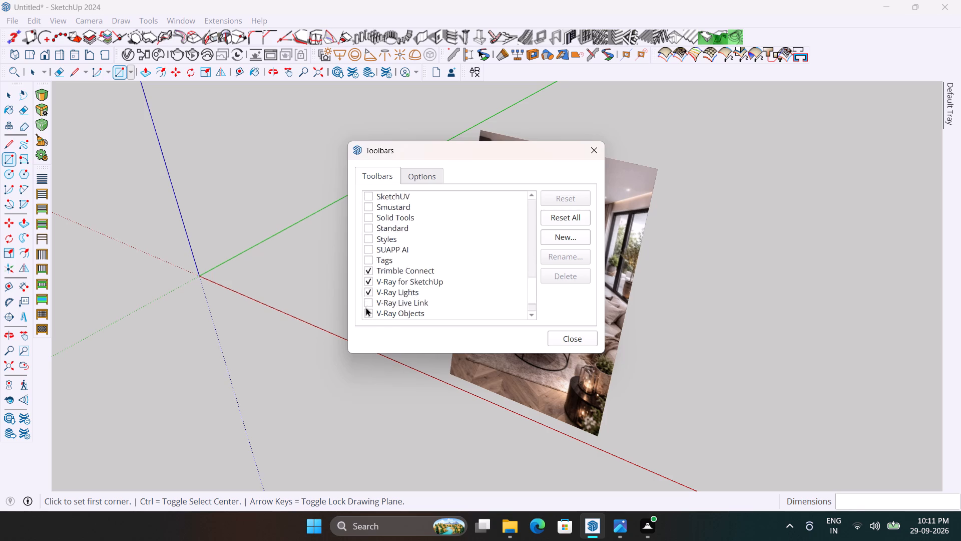
{"action": "scroll", "coordinate": [365, 307], "scroll_direction": "up", "scroll_amount": 5}
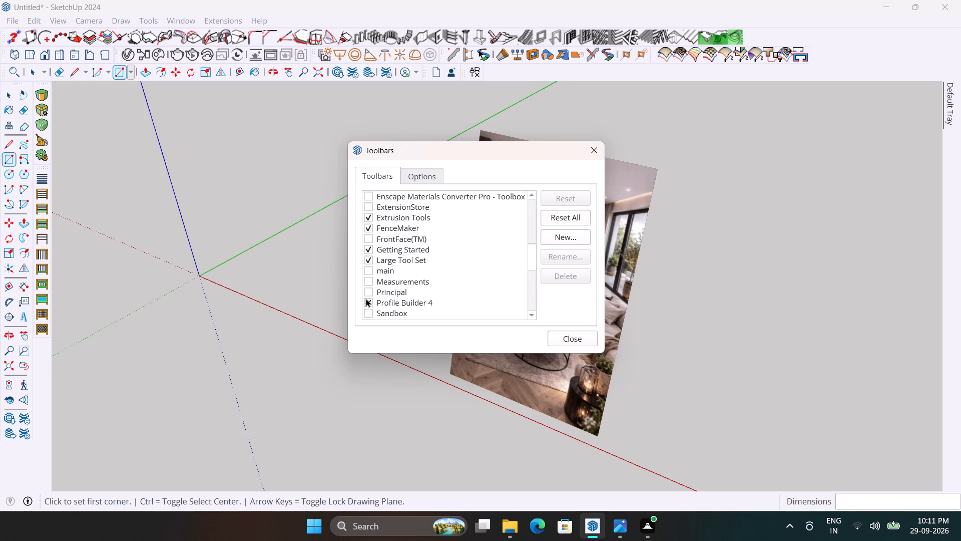
{"action": "left_click", "coordinate": [369, 281]}
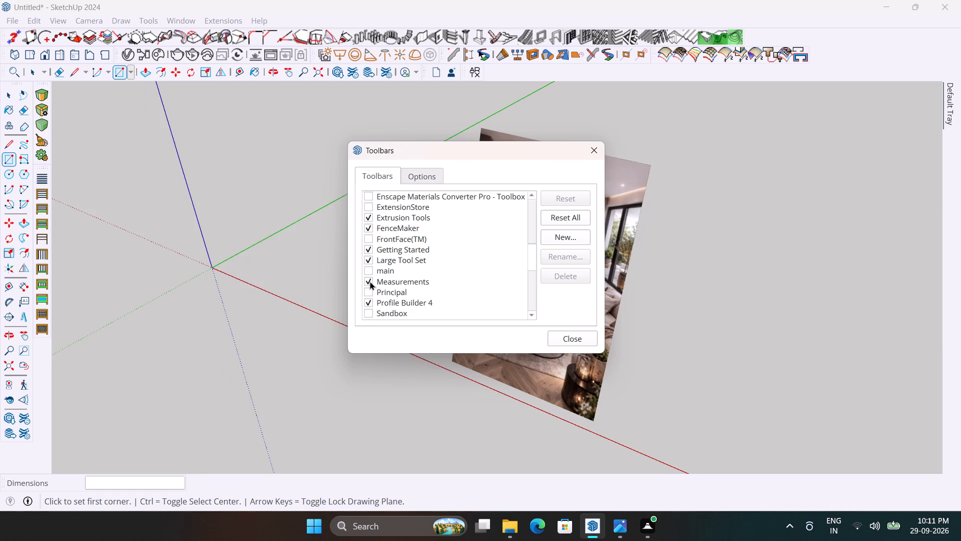
{"action": "left_click", "coordinate": [596, 144]}
Draw the floor rectangle again from the origin on the ground plane, sized 25' by 20'.
{"action": "scroll", "coordinate": [256, 260], "scroll_direction": "up", "scroll_amount": 2}
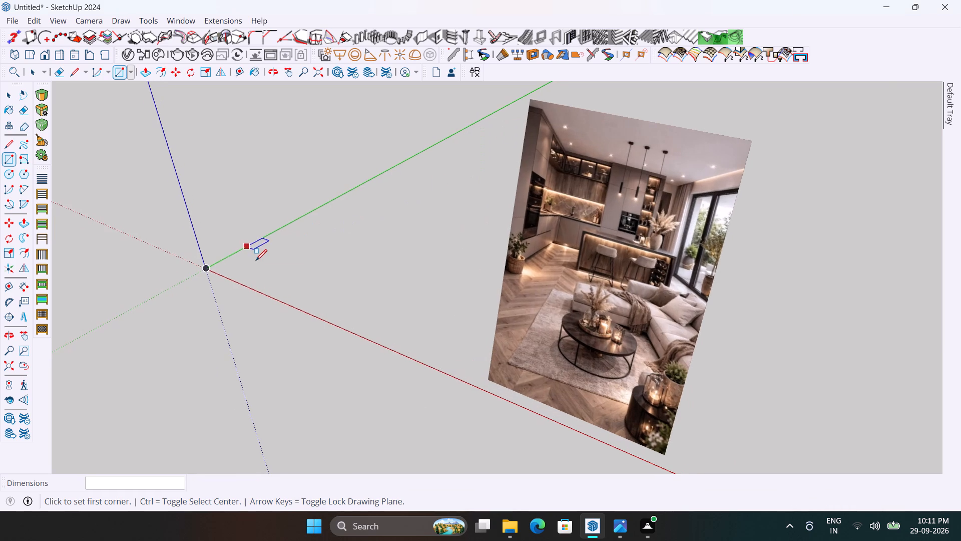
{"action": "left_click", "coordinate": [210, 267]}
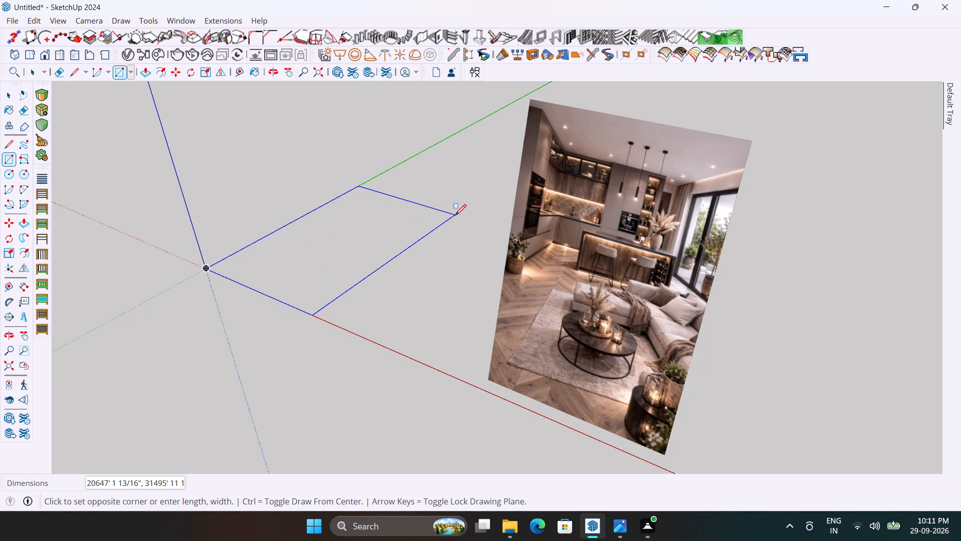
{"action": "key", "text": "2"}
{"action": "key", "text": "0"}
{"action": "key", "text": "BackSpace"}
{"action": "key", "text": "BackSpace"}
{"action": "type", "text": "25'"}
{"action": "key", "text": "comma"}
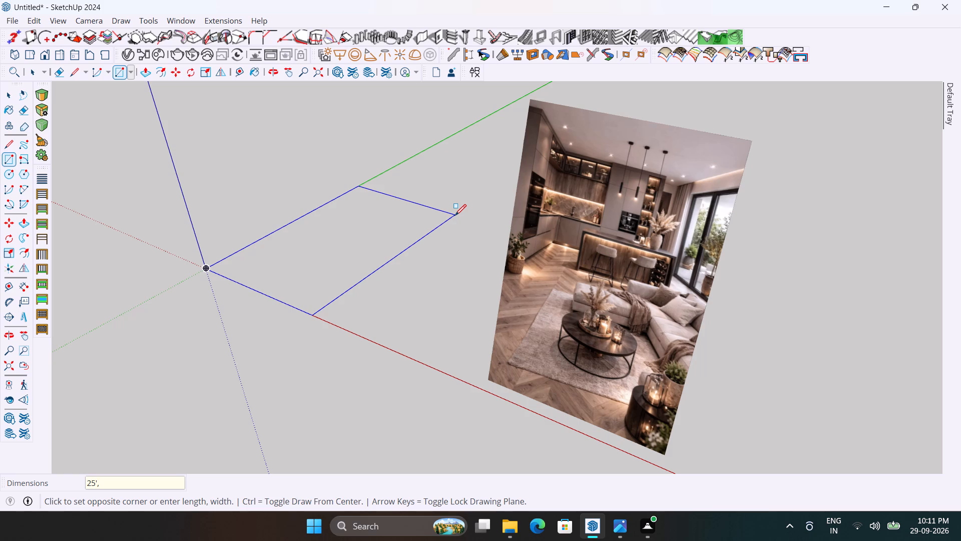
{"action": "type", "text": "20'"}
{"action": "key", "text": "Return"}
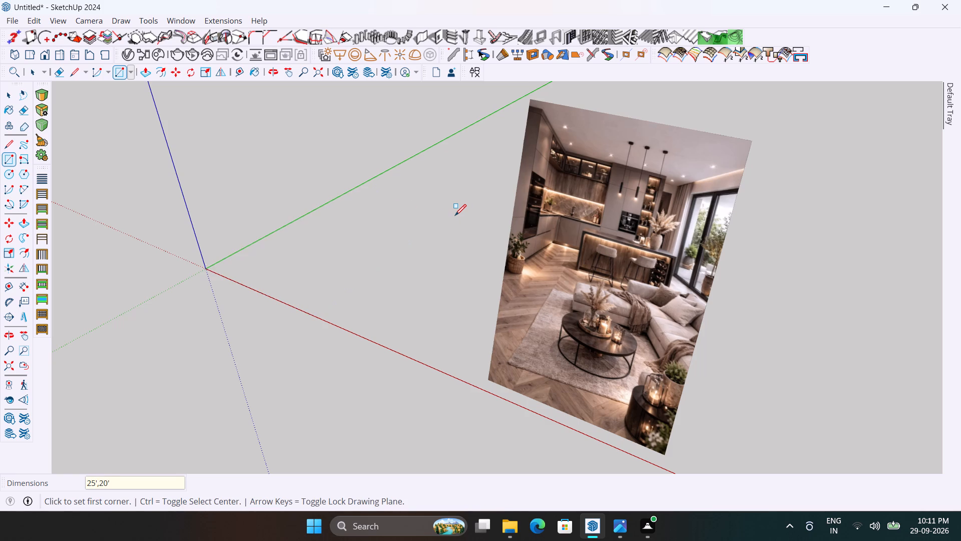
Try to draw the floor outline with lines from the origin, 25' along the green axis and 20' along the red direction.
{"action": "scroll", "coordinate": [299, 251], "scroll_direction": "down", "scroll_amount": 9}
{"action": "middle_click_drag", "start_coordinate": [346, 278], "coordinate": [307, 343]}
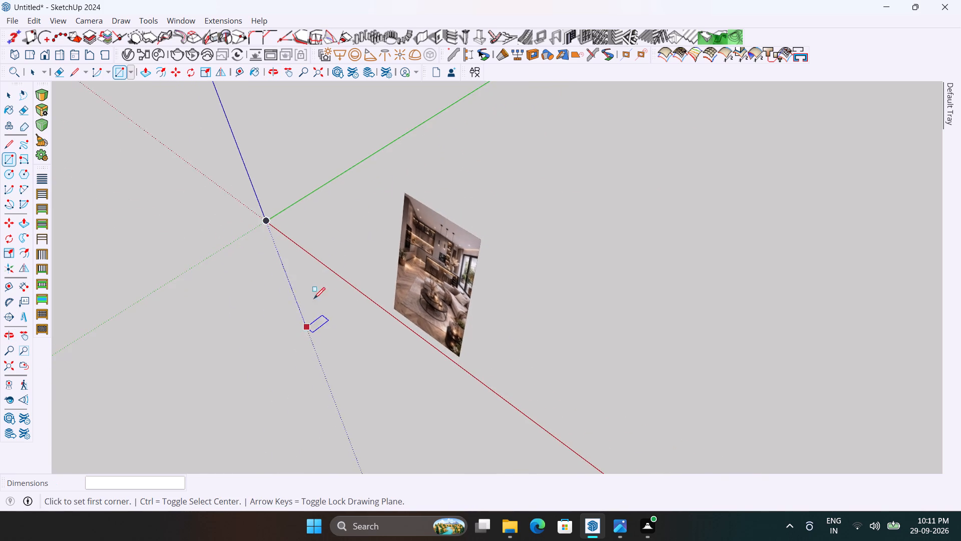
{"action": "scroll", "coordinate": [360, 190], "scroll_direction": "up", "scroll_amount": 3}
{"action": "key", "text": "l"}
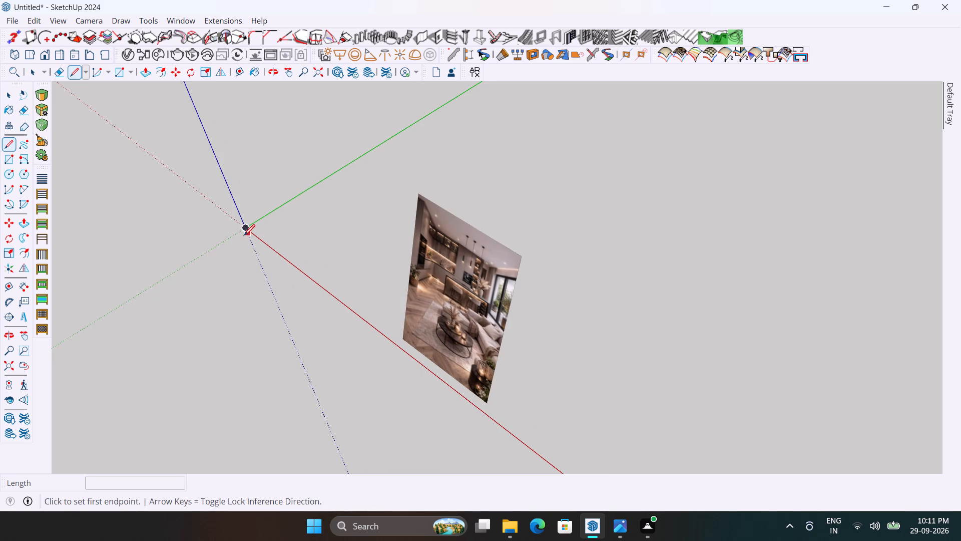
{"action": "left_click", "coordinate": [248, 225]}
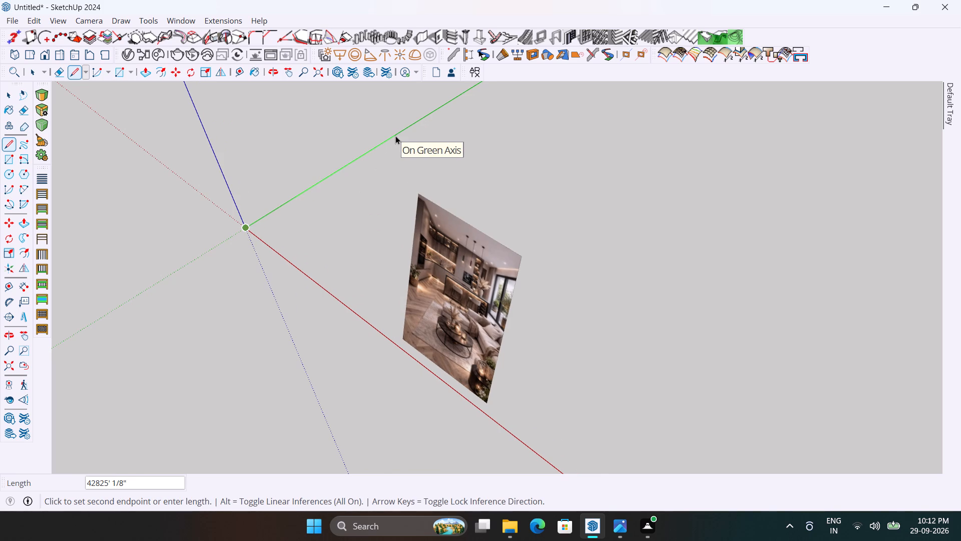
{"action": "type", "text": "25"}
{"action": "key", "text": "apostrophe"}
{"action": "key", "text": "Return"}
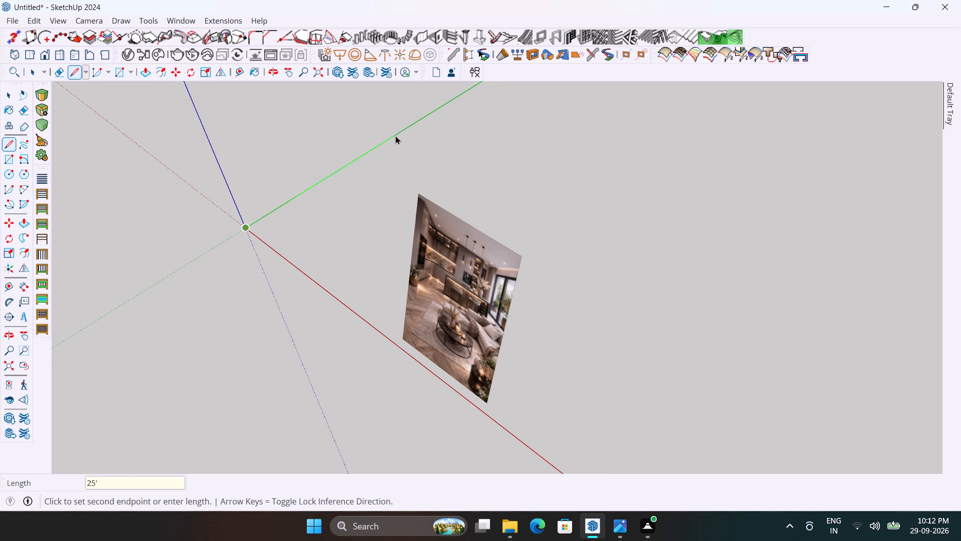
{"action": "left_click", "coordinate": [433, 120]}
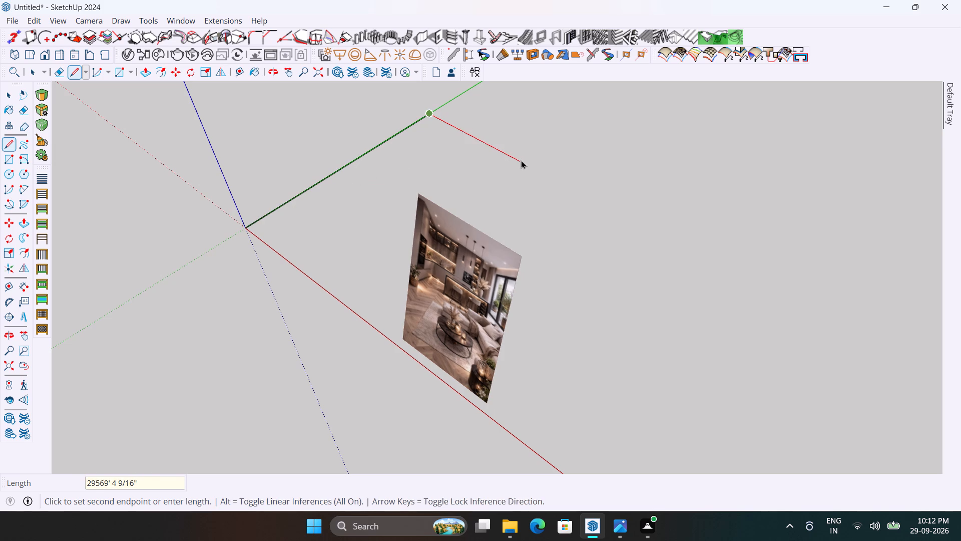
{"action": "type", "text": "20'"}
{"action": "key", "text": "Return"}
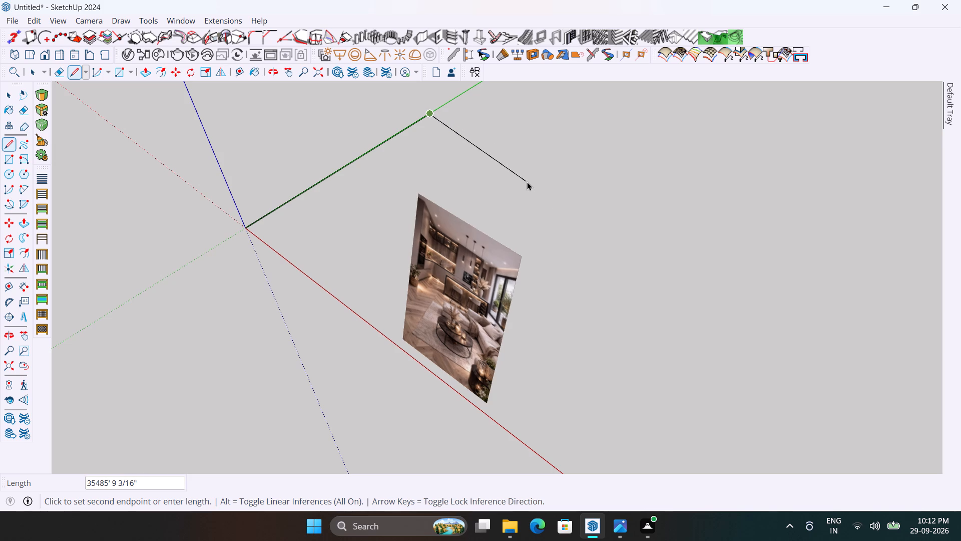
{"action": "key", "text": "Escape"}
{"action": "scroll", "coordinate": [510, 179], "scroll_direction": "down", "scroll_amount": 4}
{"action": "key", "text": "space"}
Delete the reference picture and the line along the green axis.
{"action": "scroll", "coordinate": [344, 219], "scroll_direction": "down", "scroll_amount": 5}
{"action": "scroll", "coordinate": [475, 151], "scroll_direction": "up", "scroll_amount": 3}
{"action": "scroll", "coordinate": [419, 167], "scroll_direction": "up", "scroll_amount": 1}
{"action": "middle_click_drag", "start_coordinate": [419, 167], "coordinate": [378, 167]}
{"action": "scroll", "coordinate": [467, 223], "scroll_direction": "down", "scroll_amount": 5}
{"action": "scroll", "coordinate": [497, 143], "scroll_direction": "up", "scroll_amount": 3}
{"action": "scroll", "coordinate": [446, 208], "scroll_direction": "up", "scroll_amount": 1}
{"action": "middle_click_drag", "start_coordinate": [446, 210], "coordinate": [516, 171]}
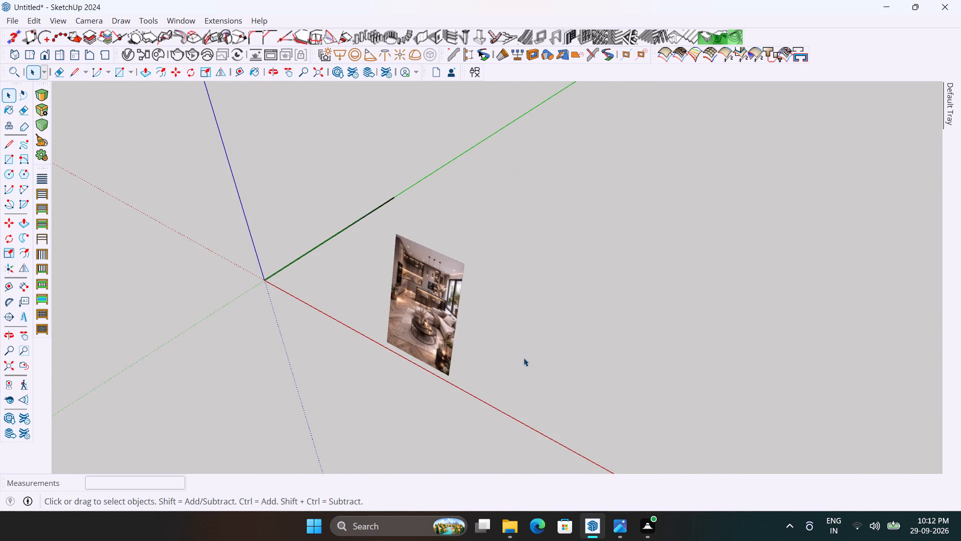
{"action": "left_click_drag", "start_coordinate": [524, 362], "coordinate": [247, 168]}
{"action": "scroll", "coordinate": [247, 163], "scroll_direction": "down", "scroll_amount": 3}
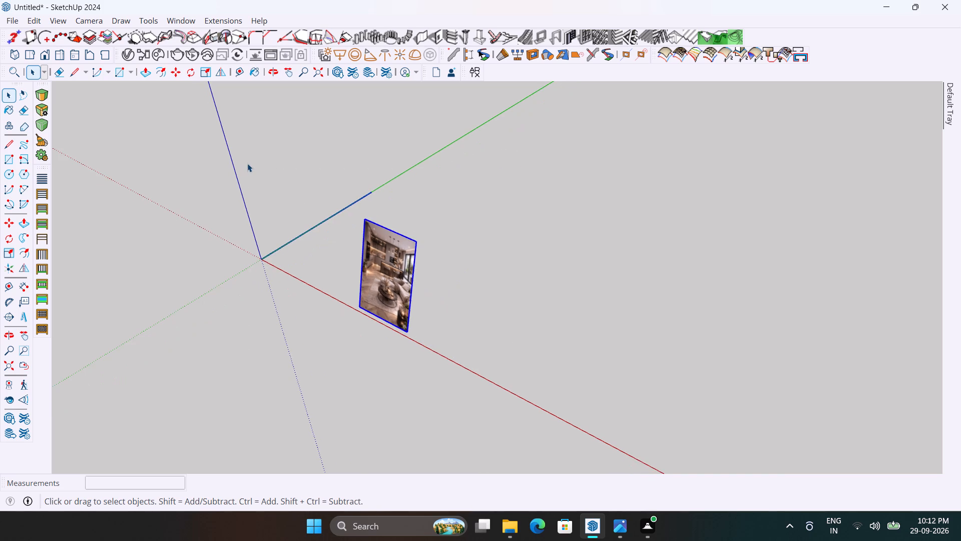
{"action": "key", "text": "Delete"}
Start a new model without saving the changes to the current untitled one.
{"action": "scroll", "coordinate": [263, 230], "scroll_direction": "down", "scroll_amount": 6}
{"action": "middle_click_drag", "start_coordinate": [293, 210], "coordinate": [266, 143]}
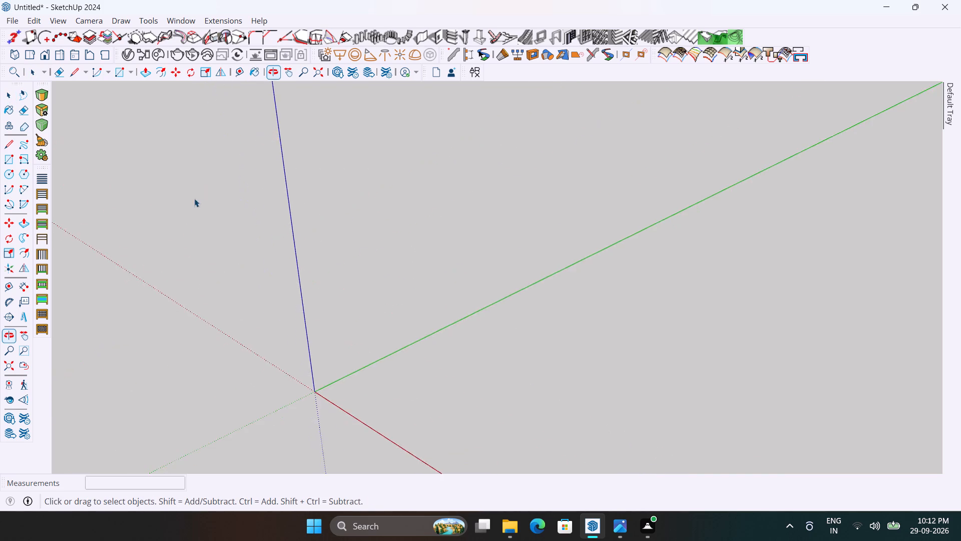
{"action": "scroll", "coordinate": [185, 222], "scroll_direction": "down", "scroll_amount": 11}
{"action": "middle_click_drag", "start_coordinate": [316, 292], "coordinate": [293, 289]}
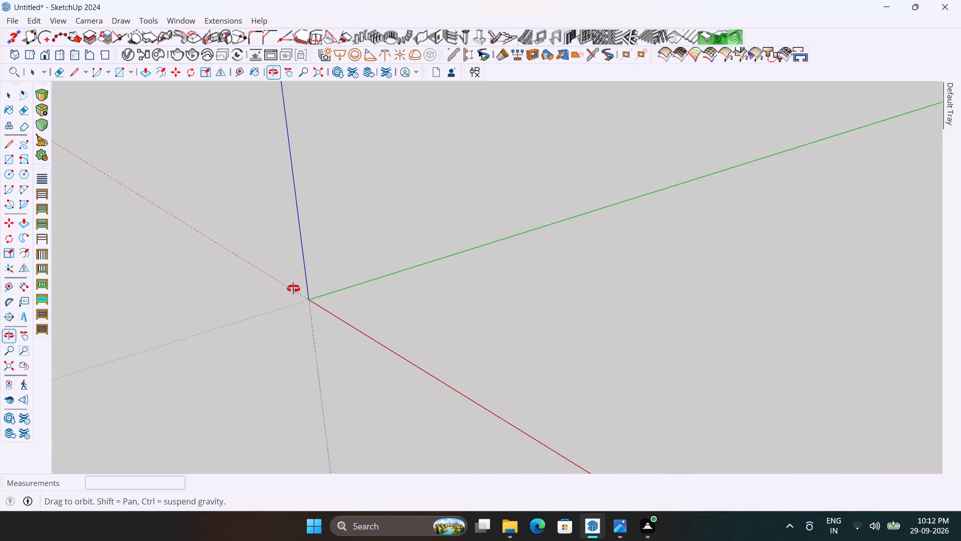
{"action": "middle_click_drag", "start_coordinate": [293, 289], "coordinate": [293, 290]}
{"action": "left_click", "coordinate": [17, 23]}
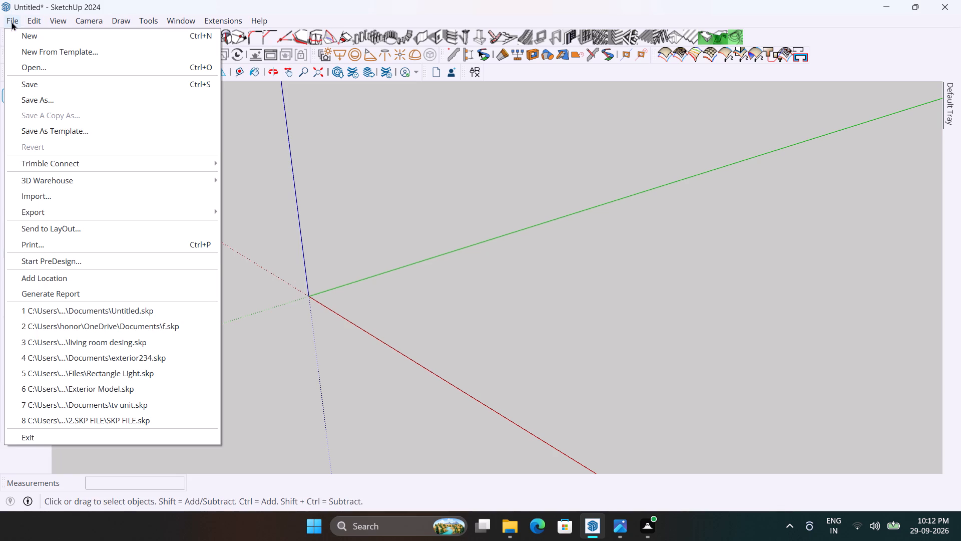
{"action": "left_click", "coordinate": [13, 35]}
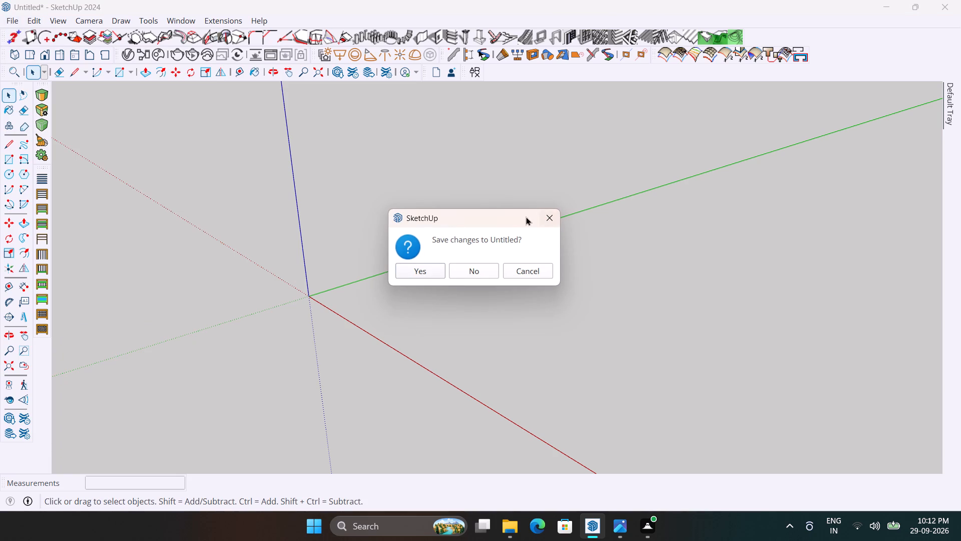
{"action": "left_click", "coordinate": [9, 23]}
{"action": "left_click", "coordinate": [471, 271]}
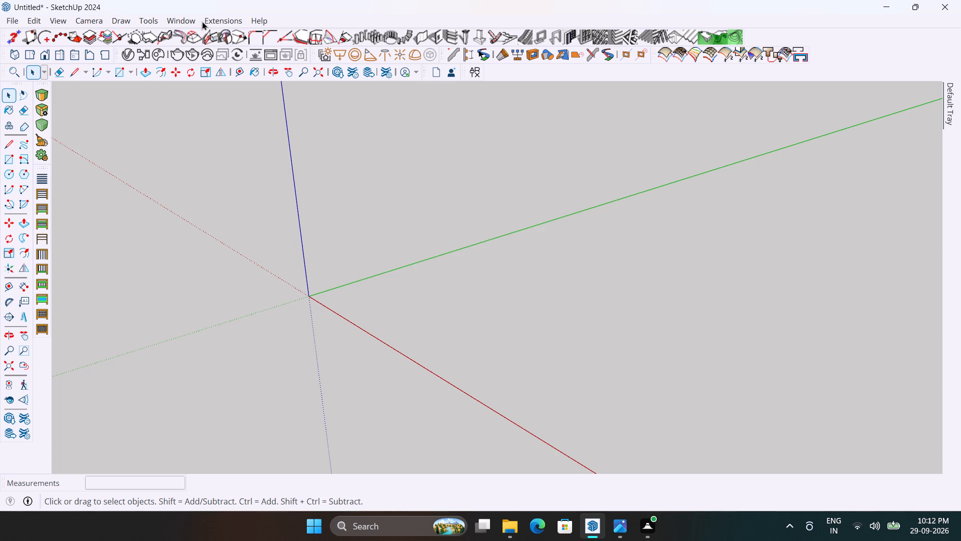
{"action": "left_click", "coordinate": [7, 21]}
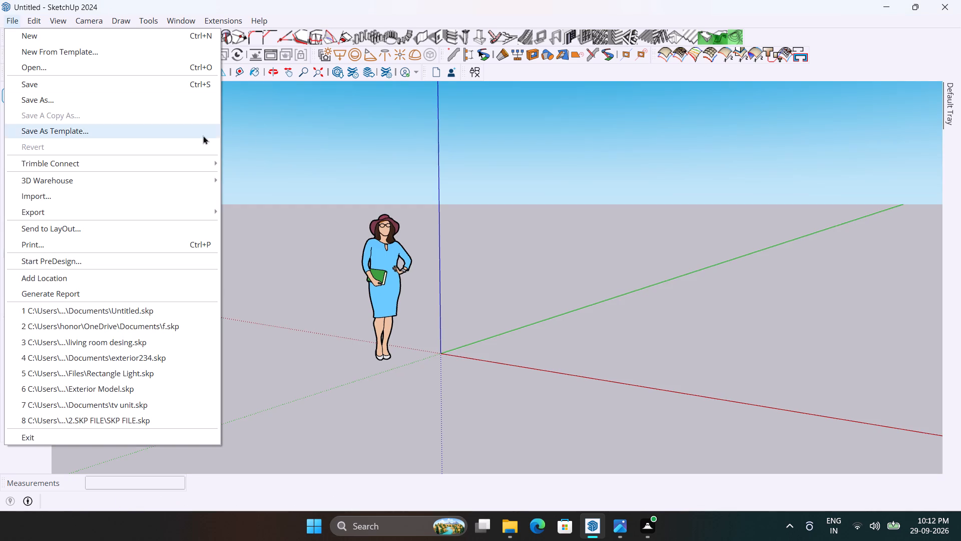
{"action": "left_click", "coordinate": [246, 136]}
Delete the default standing woman figure beside the origin.
{"action": "scroll", "coordinate": [237, 133], "scroll_direction": "down", "scroll_amount": 3}
{"action": "left_click", "coordinate": [350, 216]}
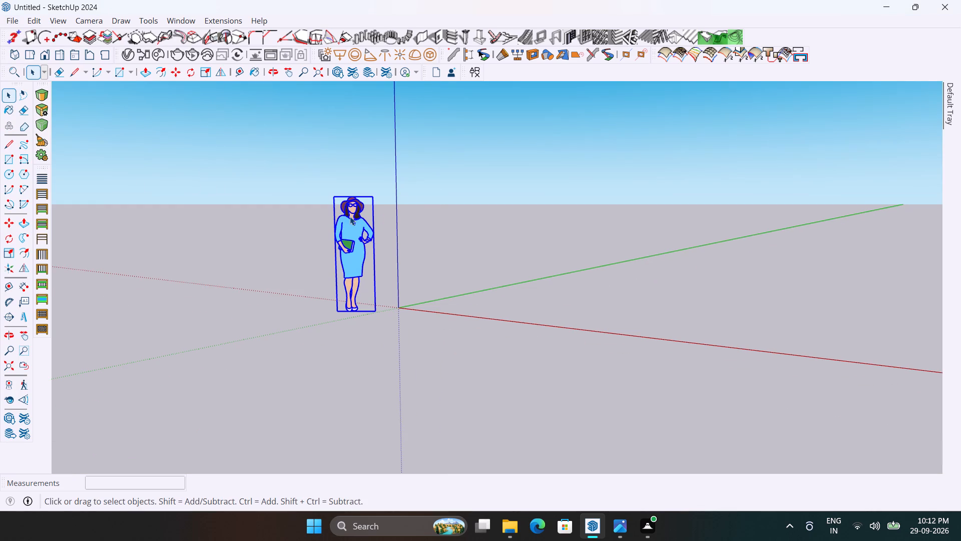
{"action": "key", "text": "Delete"}
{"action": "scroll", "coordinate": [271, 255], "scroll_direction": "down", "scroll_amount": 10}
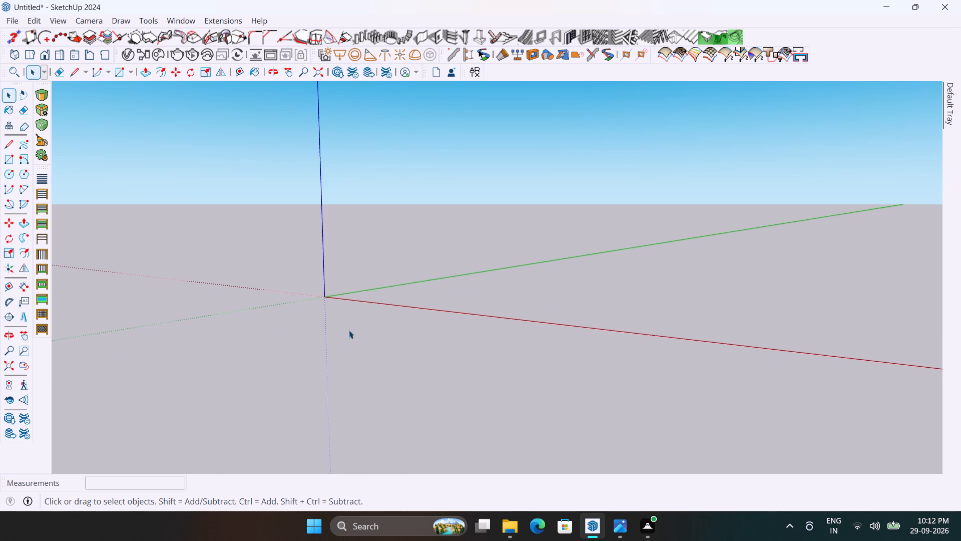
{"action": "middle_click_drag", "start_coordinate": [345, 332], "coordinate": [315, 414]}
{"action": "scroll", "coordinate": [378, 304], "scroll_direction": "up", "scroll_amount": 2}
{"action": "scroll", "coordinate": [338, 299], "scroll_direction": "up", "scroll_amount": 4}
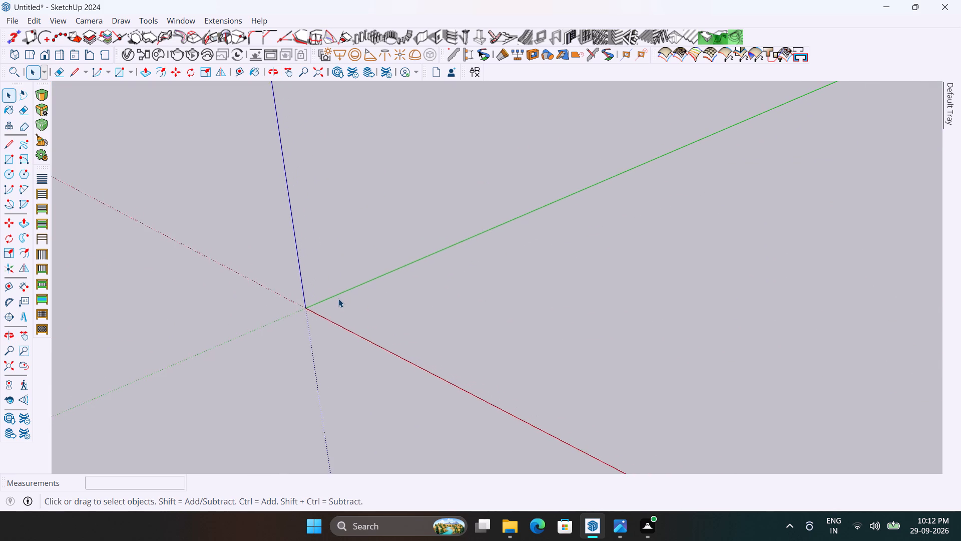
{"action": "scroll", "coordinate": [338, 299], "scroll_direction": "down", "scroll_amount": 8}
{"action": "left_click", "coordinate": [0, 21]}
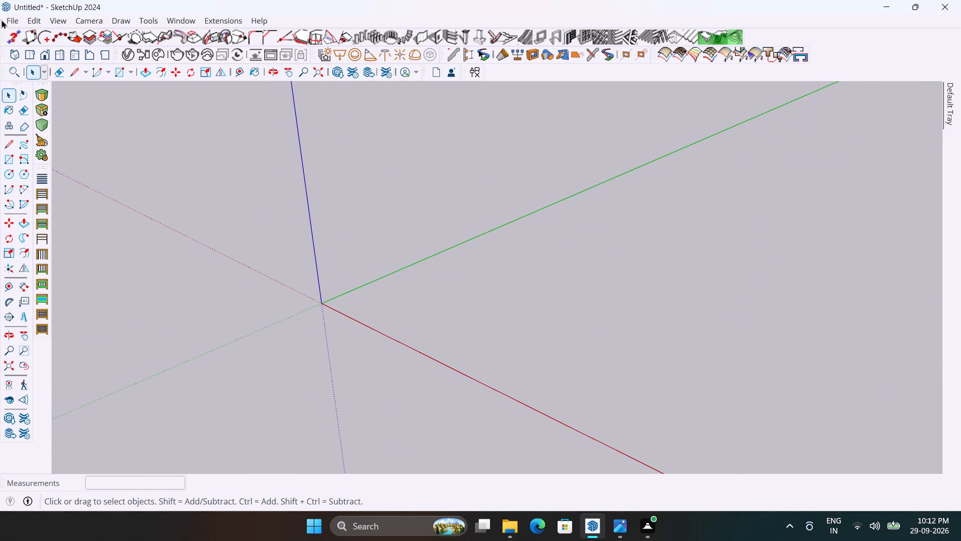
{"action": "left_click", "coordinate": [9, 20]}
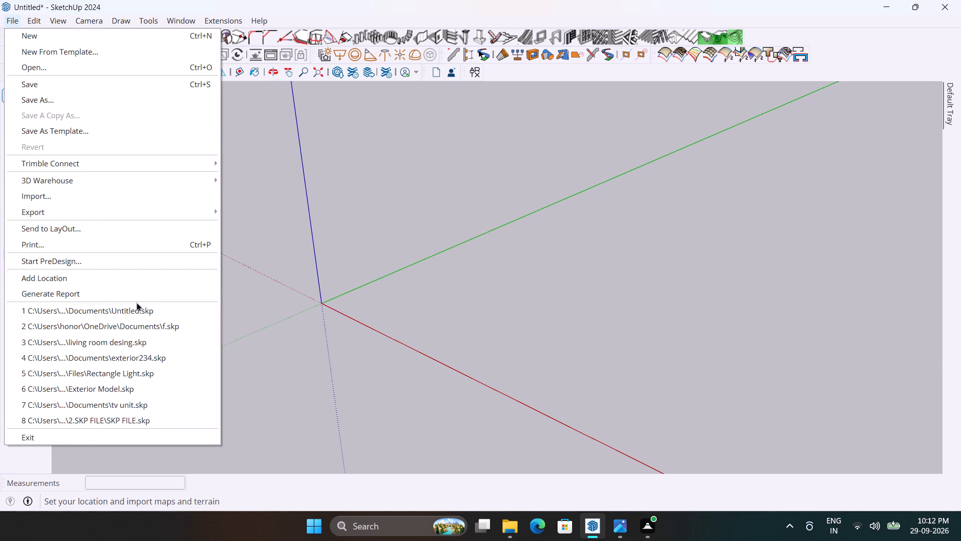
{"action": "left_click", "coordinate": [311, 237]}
Draw a 25' by 20' floor rectangle on the ground plane, starting from the origin.
{"action": "scroll", "coordinate": [366, 304], "scroll_direction": "up", "scroll_amount": 6}
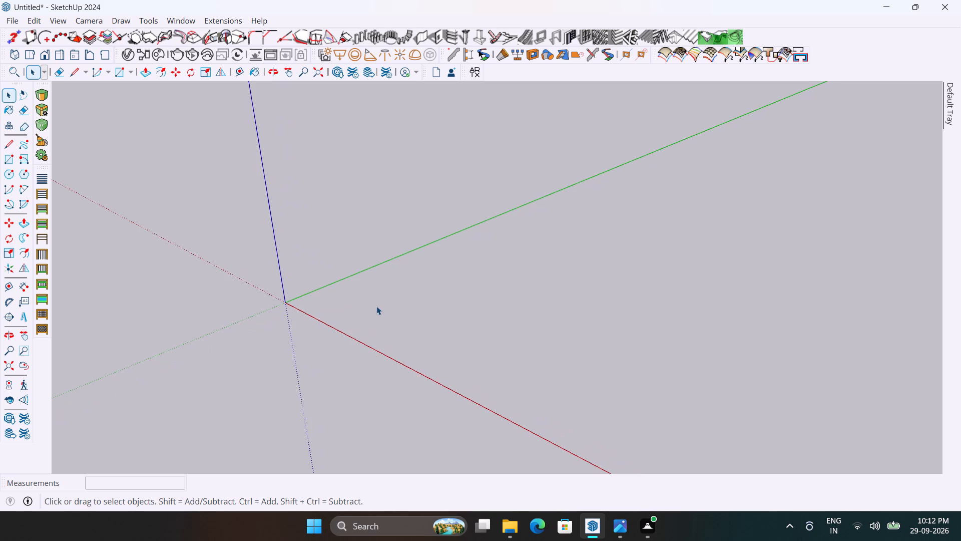
{"action": "key", "text": "r"}
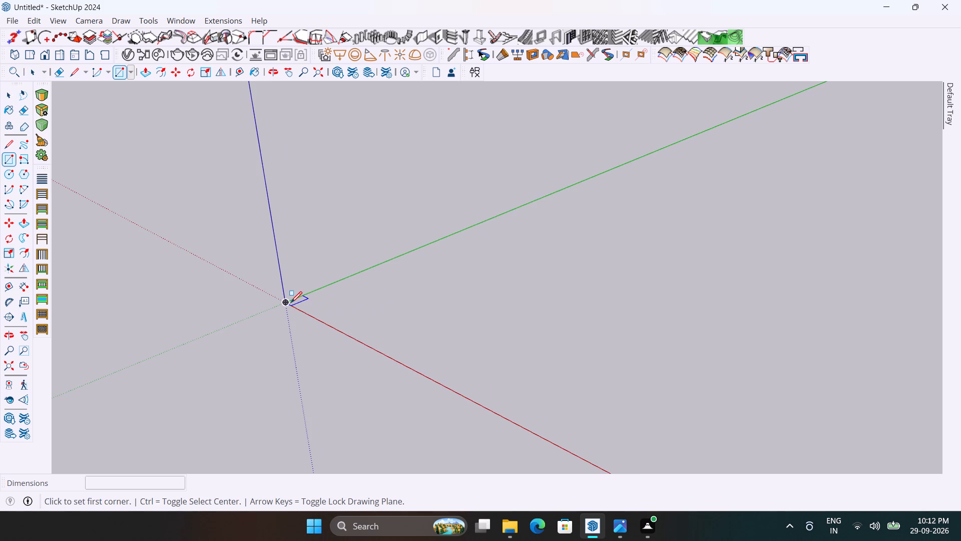
{"action": "left_click", "coordinate": [291, 303]}
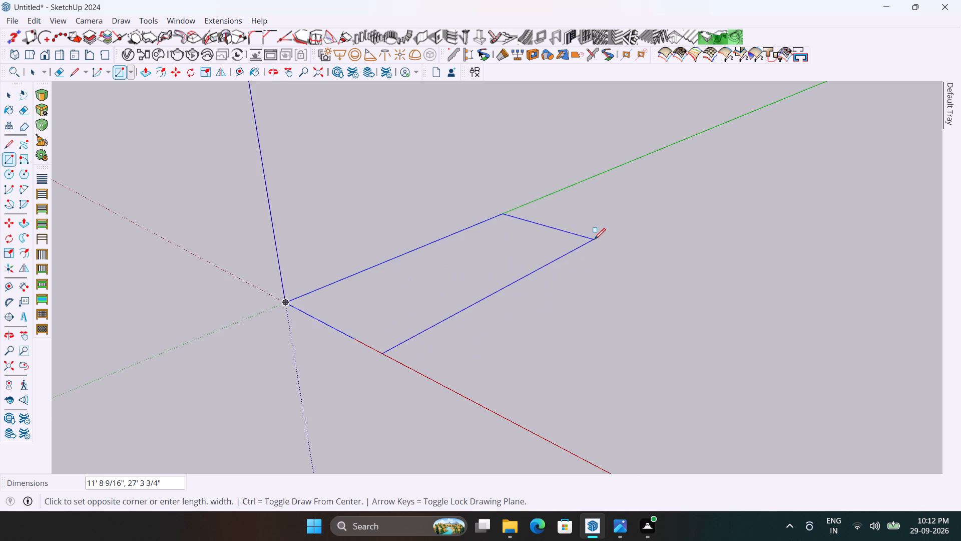
{"action": "type", "text": "20"}
{"action": "key", "text": "BackSpace"}
{"action": "type", "text": "5'"}
{"action": "key", "text": "comma"}
{"action": "type", "text": "20'"}
{"action": "key", "text": "Return"}
Push/Pull the floor rectangle upward by 4" to form the floor slab.
{"action": "scroll", "coordinate": [564, 238], "scroll_direction": "down", "scroll_amount": 4}
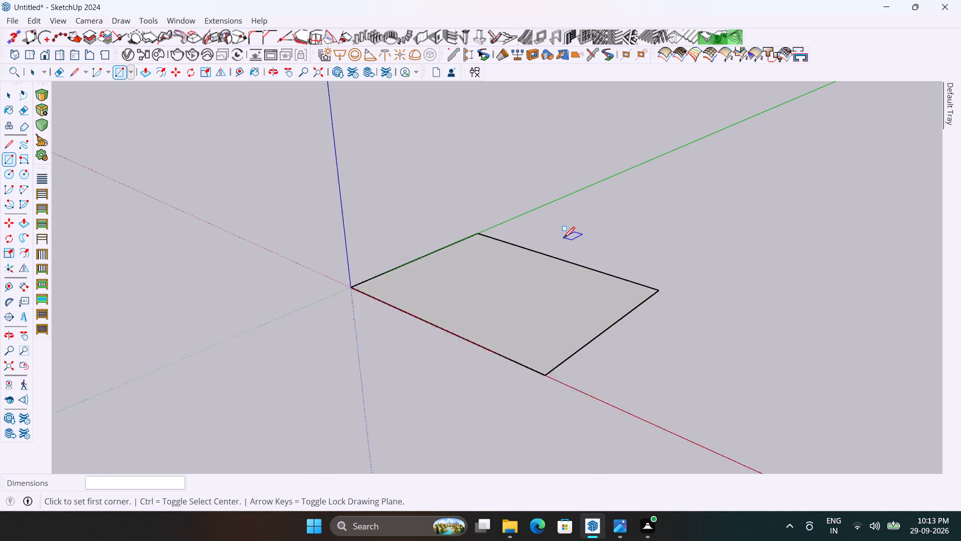
{"action": "scroll", "coordinate": [564, 238], "scroll_direction": "down", "scroll_amount": 1}
{"action": "middle_click_drag", "start_coordinate": [639, 262], "coordinate": [726, 346]}
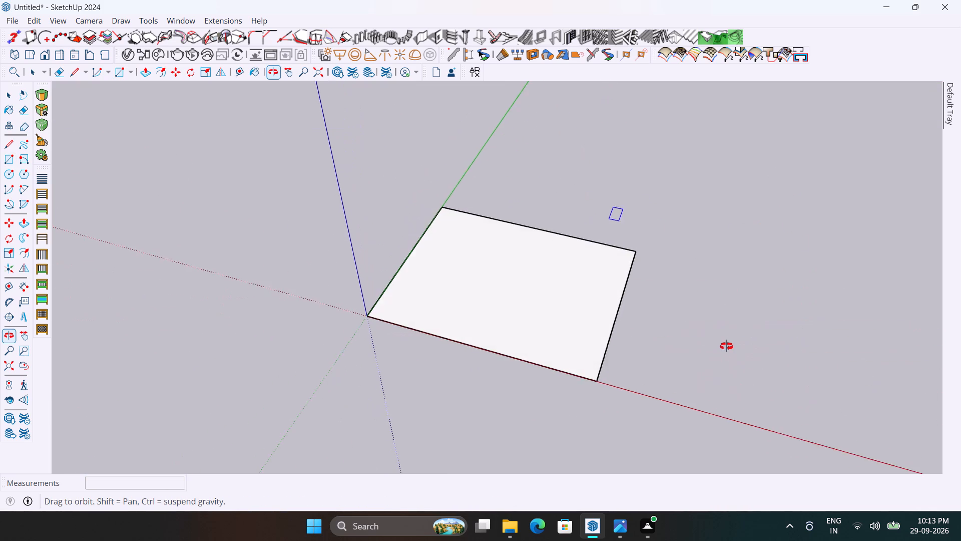
{"action": "middle_click_drag", "start_coordinate": [726, 346], "coordinate": [728, 346]}
{"action": "scroll", "coordinate": [676, 324], "scroll_direction": "up", "scroll_amount": 4}
{"action": "scroll", "coordinate": [513, 302], "scroll_direction": "down", "scroll_amount": 6}
{"action": "middle_click_drag", "start_coordinate": [527, 312], "coordinate": [675, 189]}
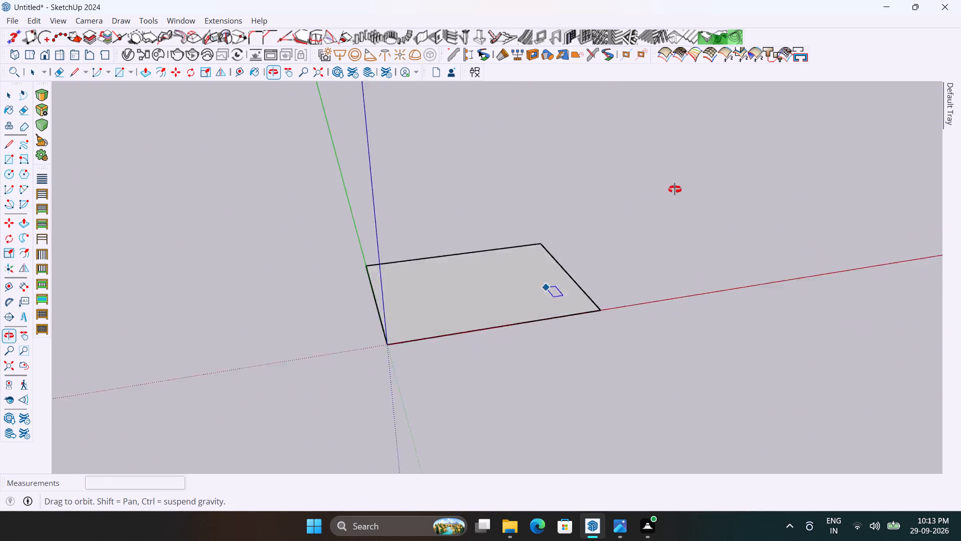
{"action": "middle_click_drag", "start_coordinate": [675, 189], "coordinate": [238, 275]}
{"action": "scroll", "coordinate": [613, 266], "scroll_direction": "up", "scroll_amount": 3}
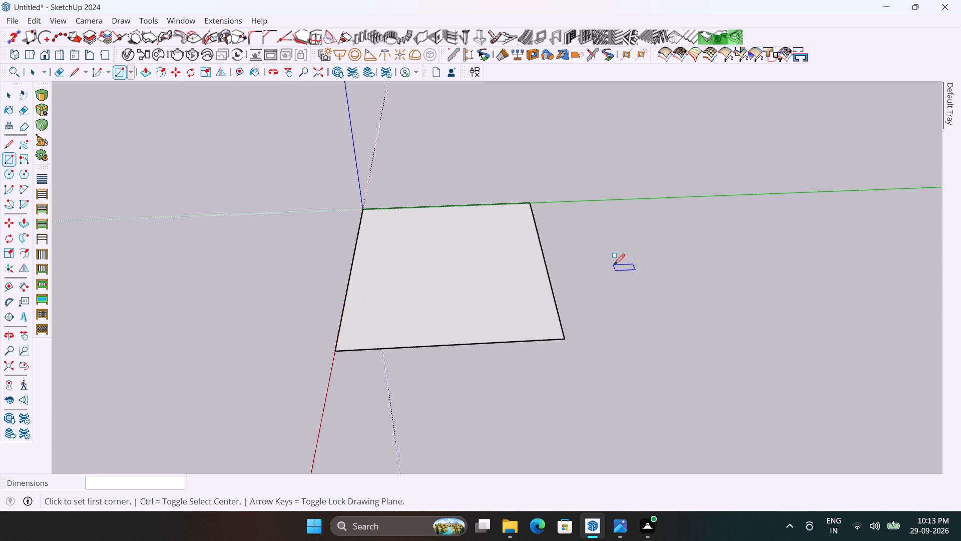
{"action": "scroll", "coordinate": [608, 264], "scroll_direction": "up", "scroll_amount": 2}
{"action": "middle_click_drag", "start_coordinate": [612, 291], "coordinate": [577, 297]}
{"action": "scroll", "coordinate": [525, 283], "scroll_direction": "up", "scroll_amount": 2}
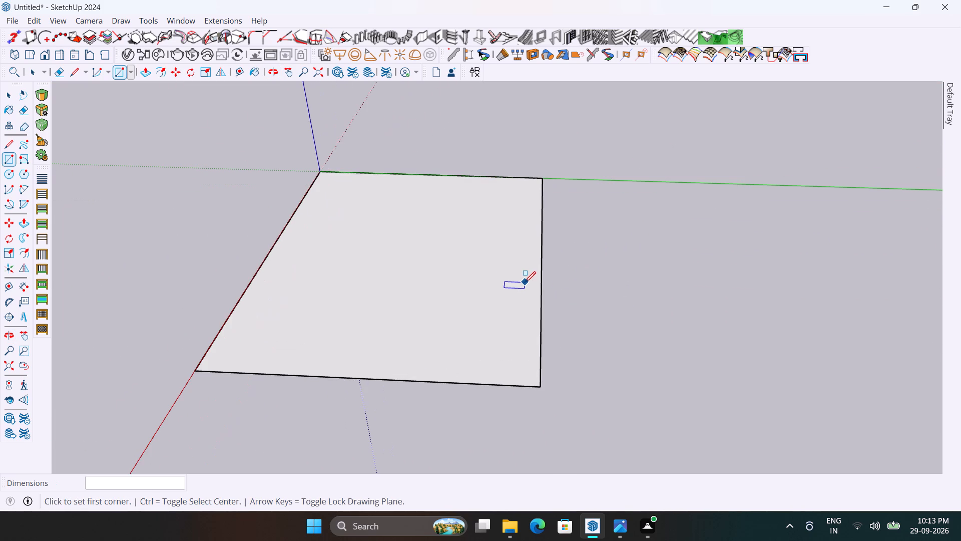
{"action": "key", "text": "space"}
{"action": "key", "text": "p"}
{"action": "left_click", "coordinate": [508, 298]}
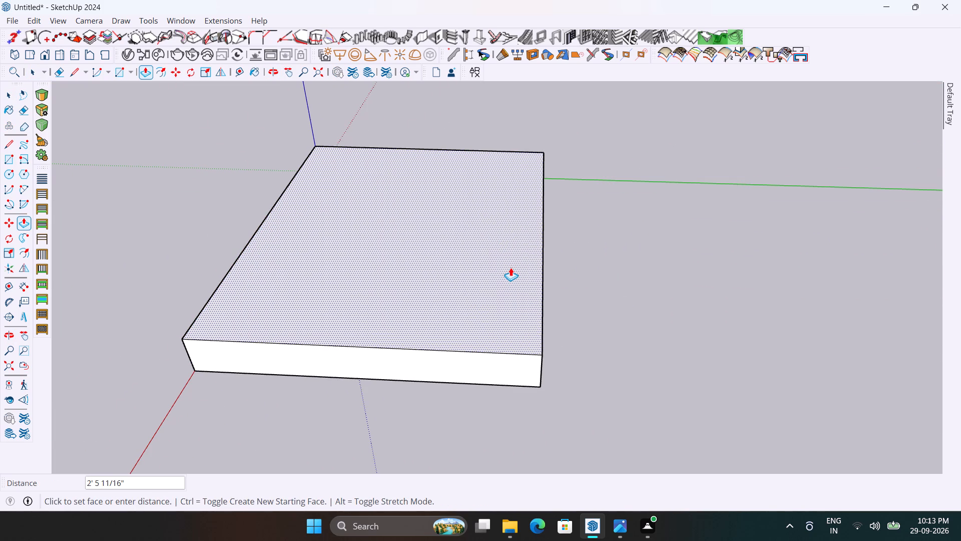
{"action": "key", "text": "4"}
{"action": "key", "text": "shift+quotedbl"}
{"action": "key", "text": "Return"}
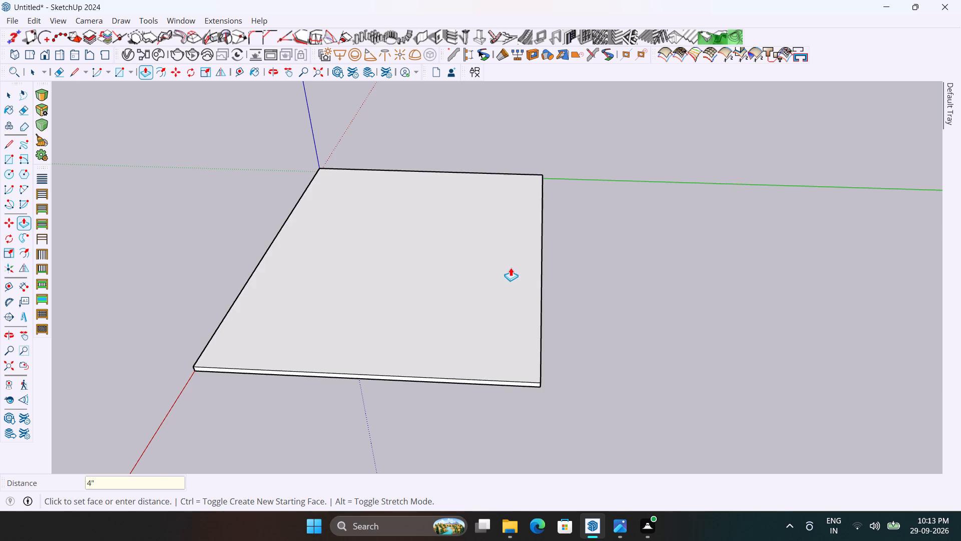
Select all connected faces and edges of the floor slab and make them a group.
{"action": "scroll", "coordinate": [541, 301], "scroll_direction": "down", "scroll_amount": 3}
{"action": "scroll", "coordinate": [602, 278], "scroll_direction": "up", "scroll_amount": 1}
{"action": "middle_click_drag", "start_coordinate": [577, 266], "coordinate": [553, 269]}
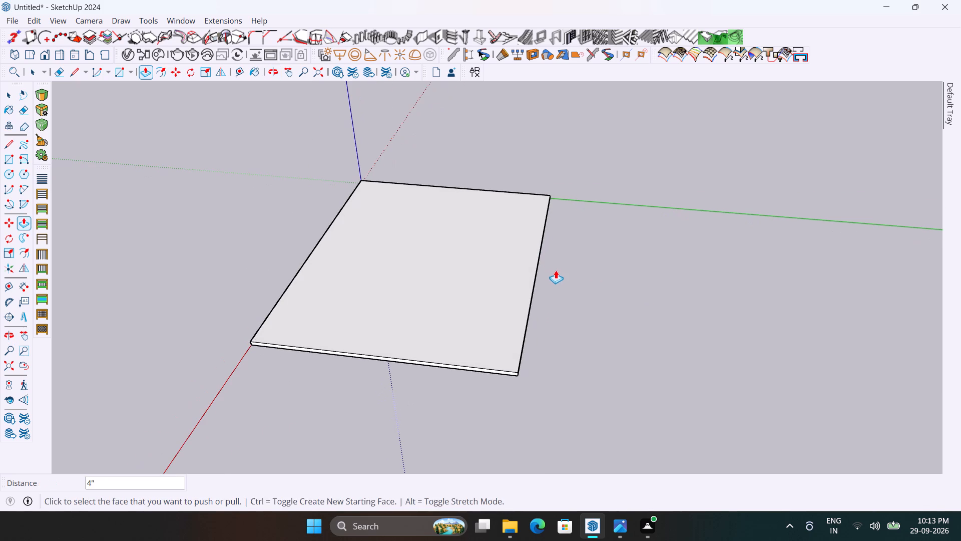
{"action": "key", "text": "space"}
{"action": "triple_click", "coordinate": [463, 265]}
{"action": "right_click", "coordinate": [463, 265]}
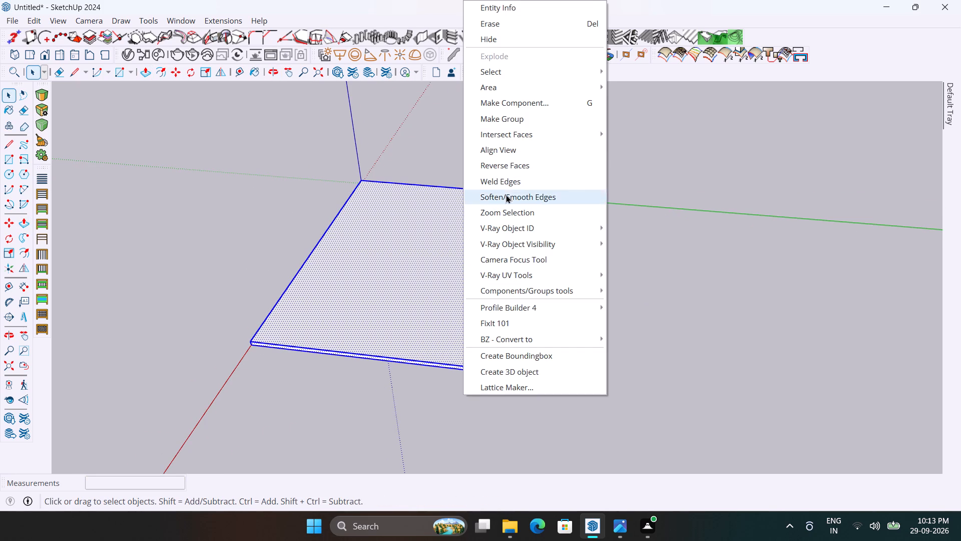
{"action": "left_click", "coordinate": [488, 119]}
{"action": "left_click", "coordinate": [495, 236]}
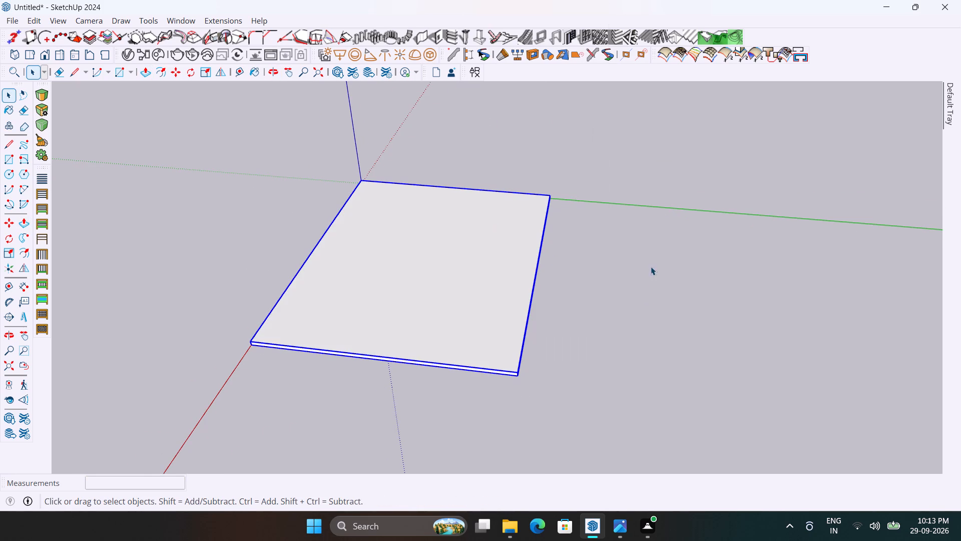
Place a guide line 4.5" inside the slab's long edge that runs along the red axis.
{"action": "left_click", "coordinate": [662, 267]}
{"action": "scroll", "coordinate": [436, 257], "scroll_direction": "up", "scroll_amount": 1}
{"action": "scroll", "coordinate": [436, 257], "scroll_direction": "down", "scroll_amount": 2}
{"action": "middle_click_drag", "start_coordinate": [436, 257], "coordinate": [457, 320]}
{"action": "scroll", "coordinate": [392, 272], "scroll_direction": "up", "scroll_amount": 1}
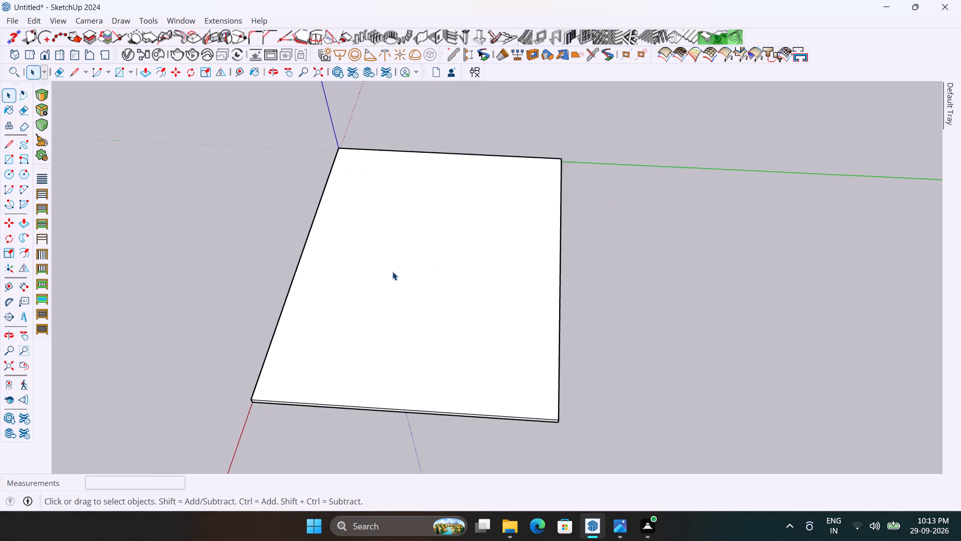
{"action": "scroll", "coordinate": [392, 272], "scroll_direction": "up", "scroll_amount": 2}
{"action": "scroll", "coordinate": [390, 270], "scroll_direction": "down", "scroll_amount": 2}
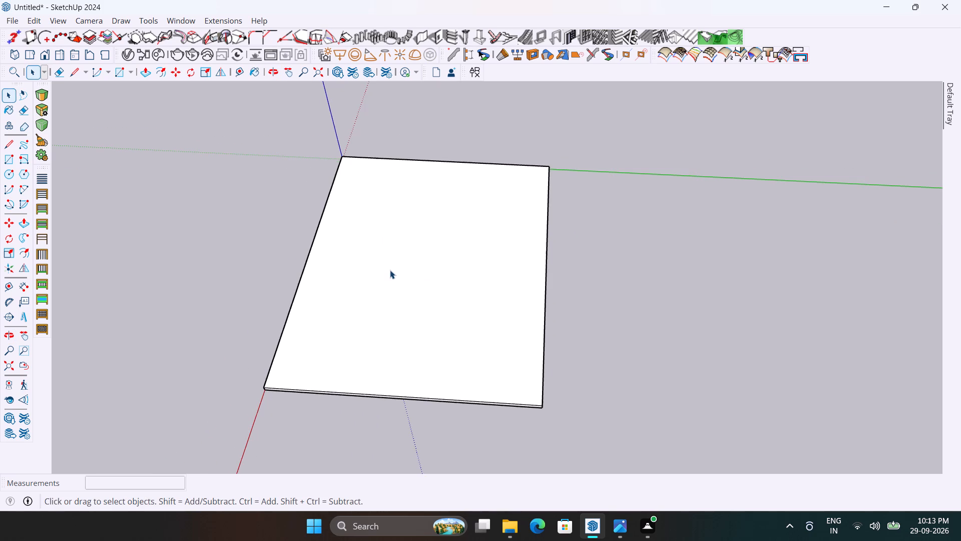
{"action": "key", "text": "t"}
{"action": "left_click", "coordinate": [295, 288]}
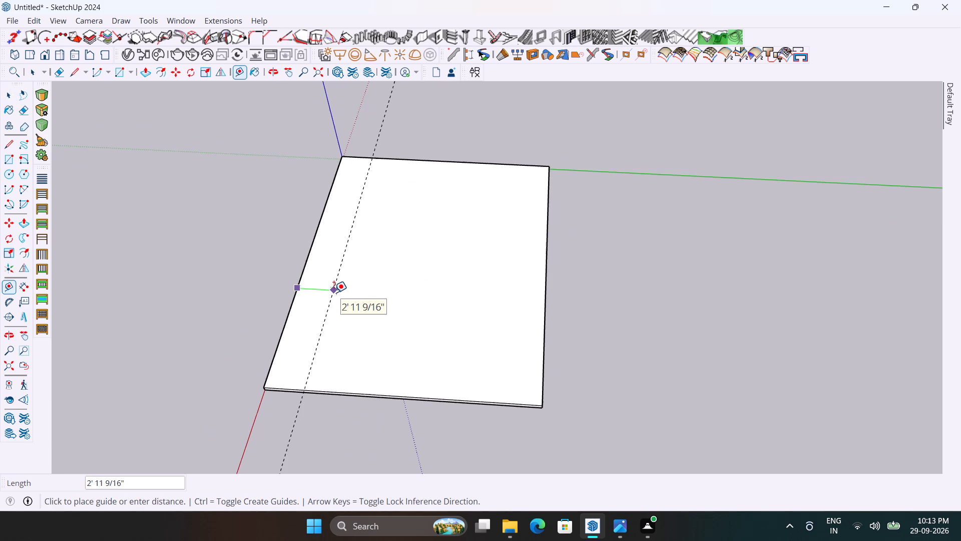
{"action": "type", "text": "4.5"}
{"action": "key", "text": "shift+quotedbl"}
{"action": "key", "text": "Return"}
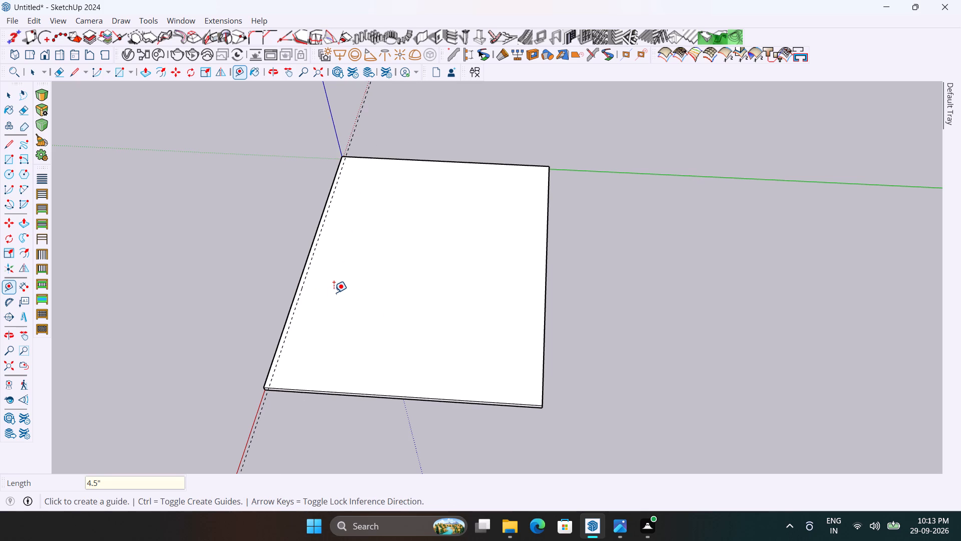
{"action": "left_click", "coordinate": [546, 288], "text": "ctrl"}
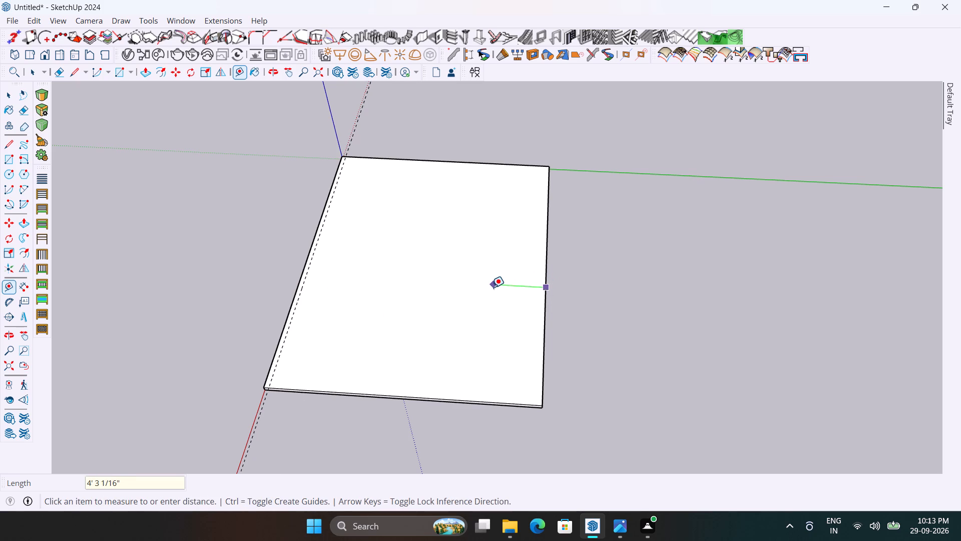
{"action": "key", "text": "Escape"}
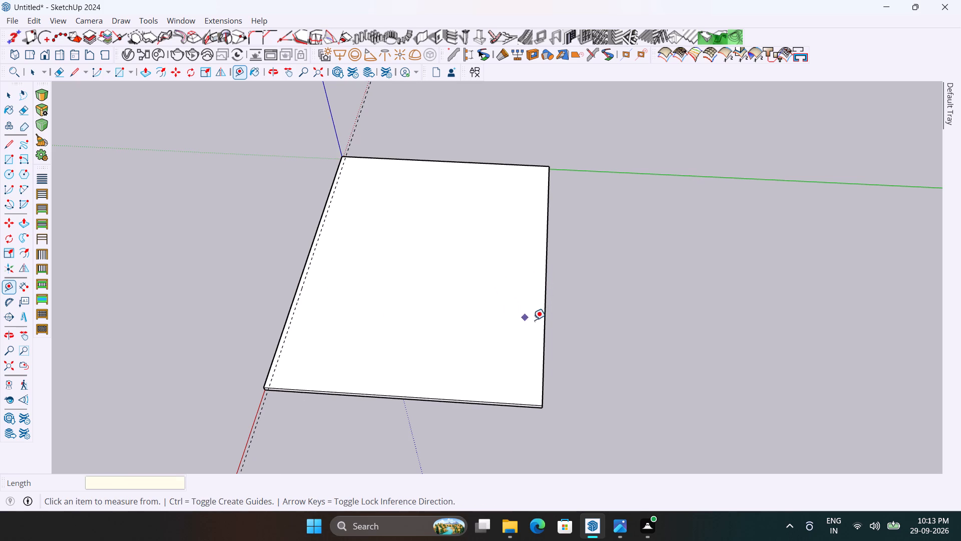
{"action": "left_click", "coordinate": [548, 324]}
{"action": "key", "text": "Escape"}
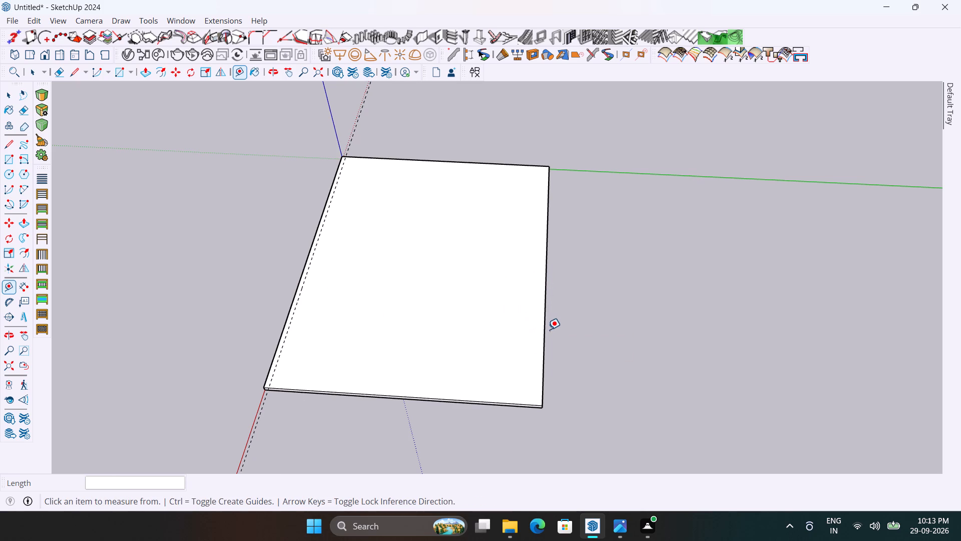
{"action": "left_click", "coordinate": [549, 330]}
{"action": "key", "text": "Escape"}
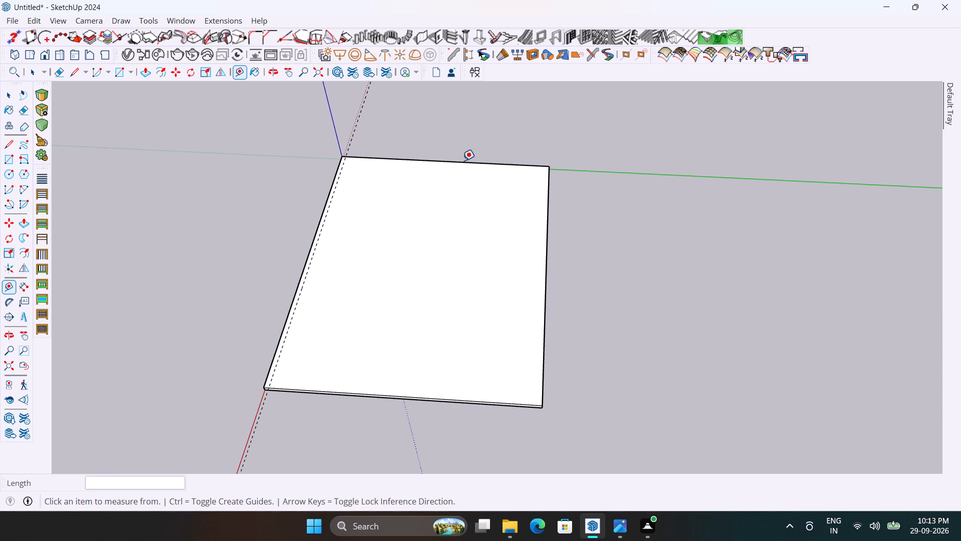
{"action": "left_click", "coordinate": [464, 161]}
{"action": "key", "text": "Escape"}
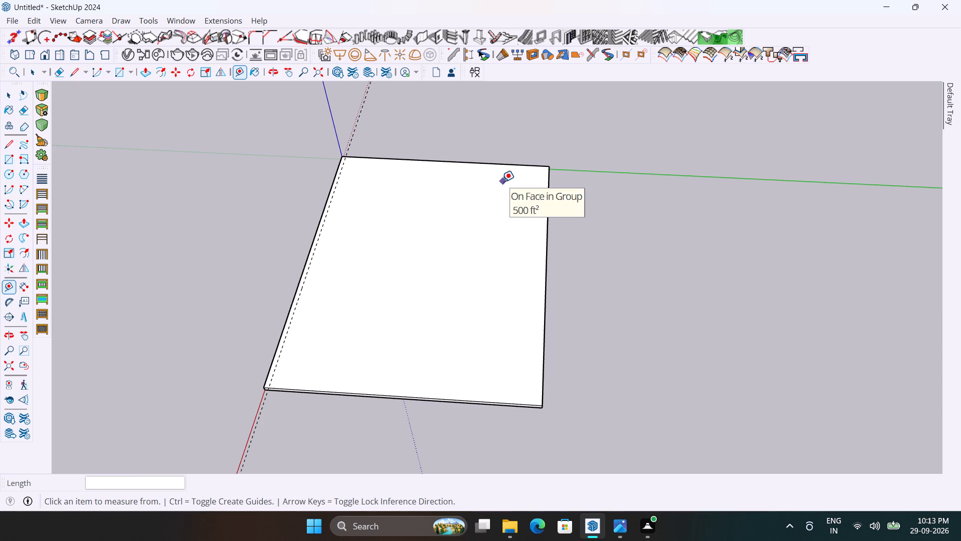
Place a guide line 4.5" inside the slab's back edge along the green axis.
{"action": "key", "text": "space"}
{"action": "key", "text": "t"}
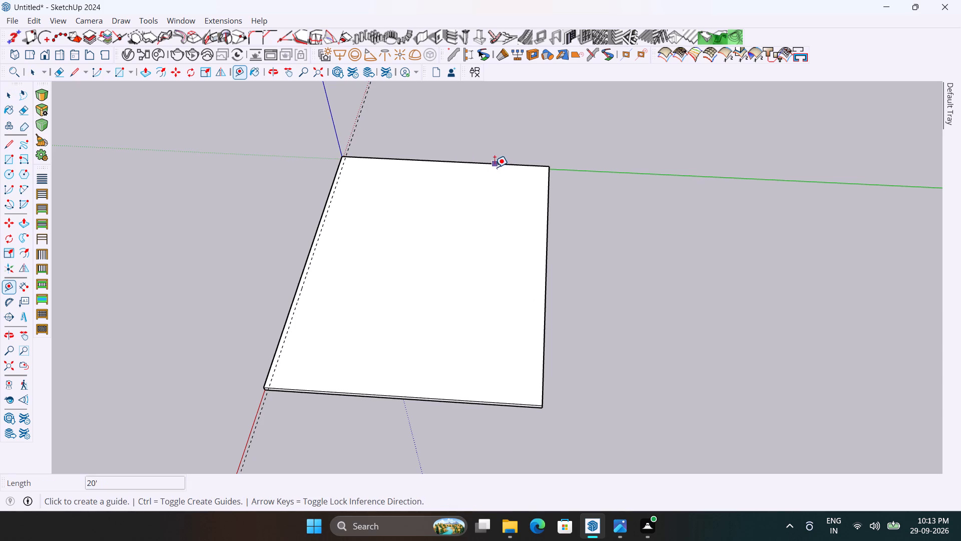
{"action": "left_click", "coordinate": [495, 167]}
{"action": "type", "text": "4.5\""}
{"action": "key", "text": "Return"}
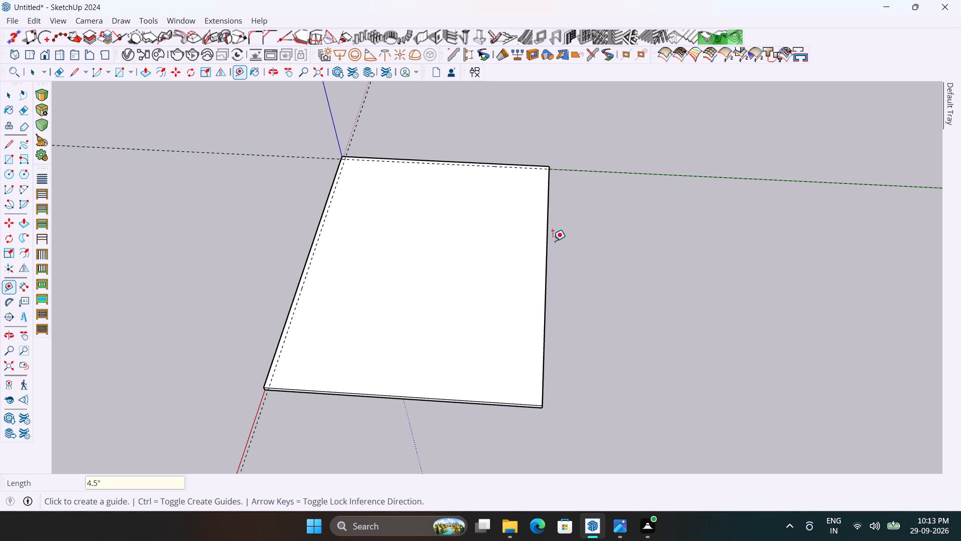
Place a guide line 4.5" inside the slab's other long edge, opposite the red axis.
{"action": "left_click", "coordinate": [547, 233]}
{"action": "type", "text": "4.5"}
{"action": "key", "text": "shift+quotedbl"}
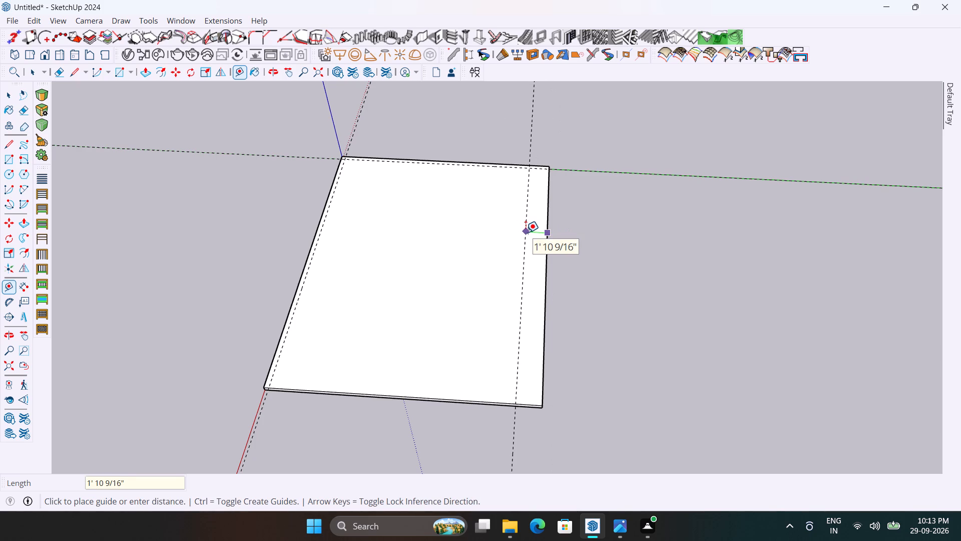
{"action": "type", "text": "4.5"}
{"action": "key", "text": "shift+quotedbl"}
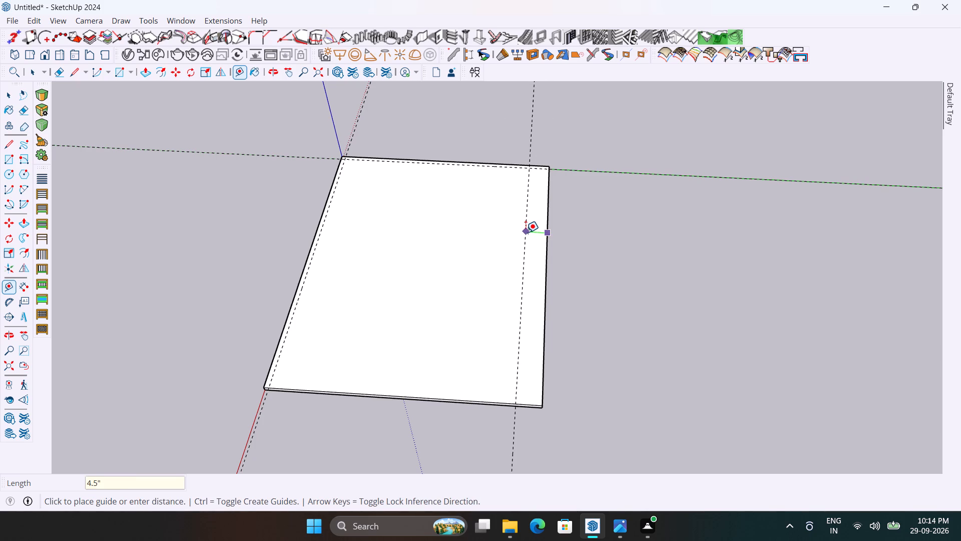
{"action": "key", "text": "Return"}
Draw a 4.5" wide rectangle on the slab along its full 25' red-axis edge, bounded by the guide.
{"action": "scroll", "coordinate": [613, 253], "scroll_direction": "down", "scroll_amount": 5}
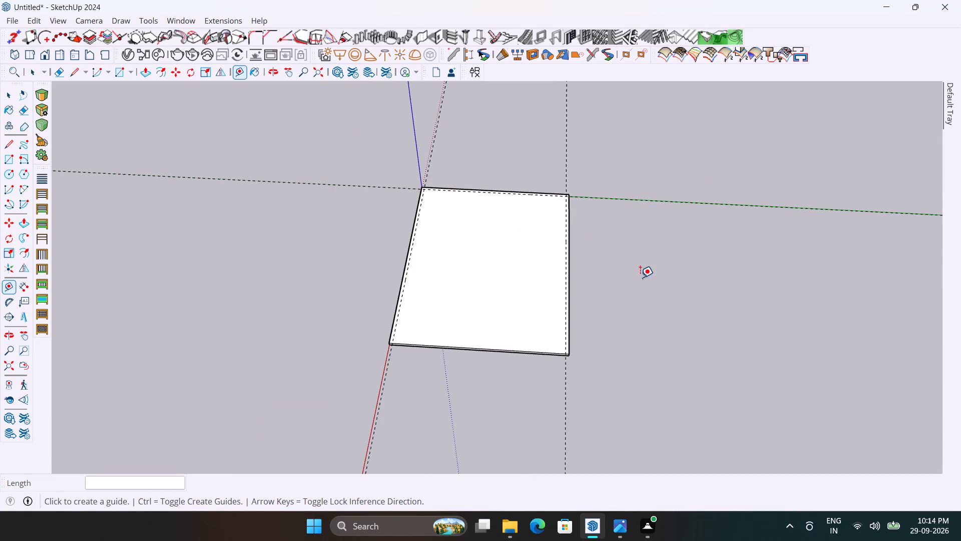
{"action": "scroll", "coordinate": [934, 246], "scroll_direction": "down", "scroll_amount": 3}
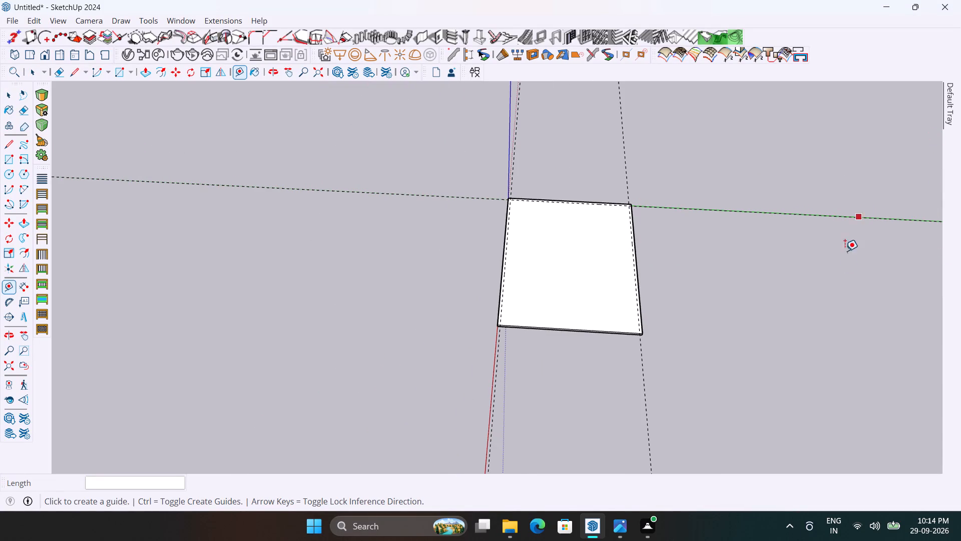
{"action": "scroll", "coordinate": [534, 203], "scroll_direction": "up", "scroll_amount": 2}
{"action": "scroll", "coordinate": [647, 252], "scroll_direction": "up", "scroll_amount": 4}
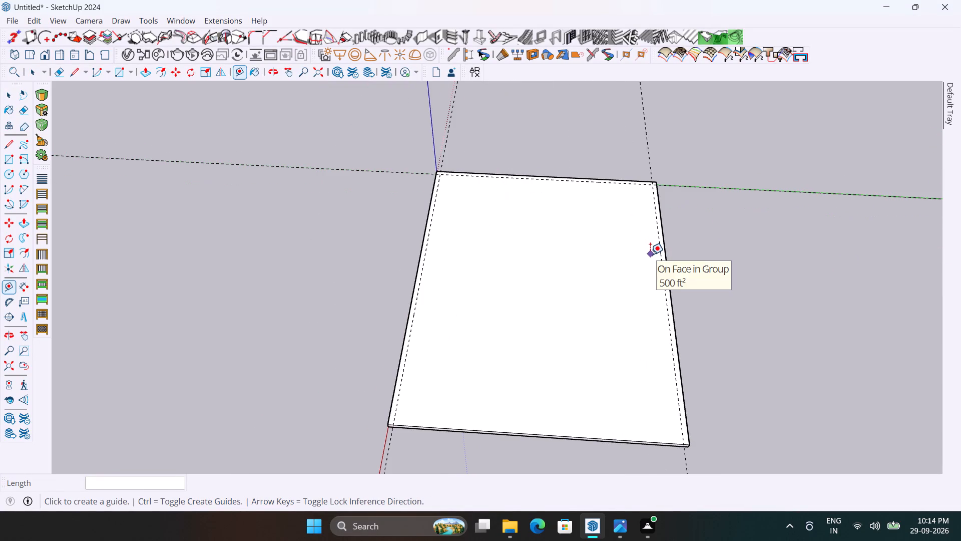
{"action": "key", "text": "r"}
{"action": "scroll", "coordinate": [442, 408], "scroll_direction": "up", "scroll_amount": 7}
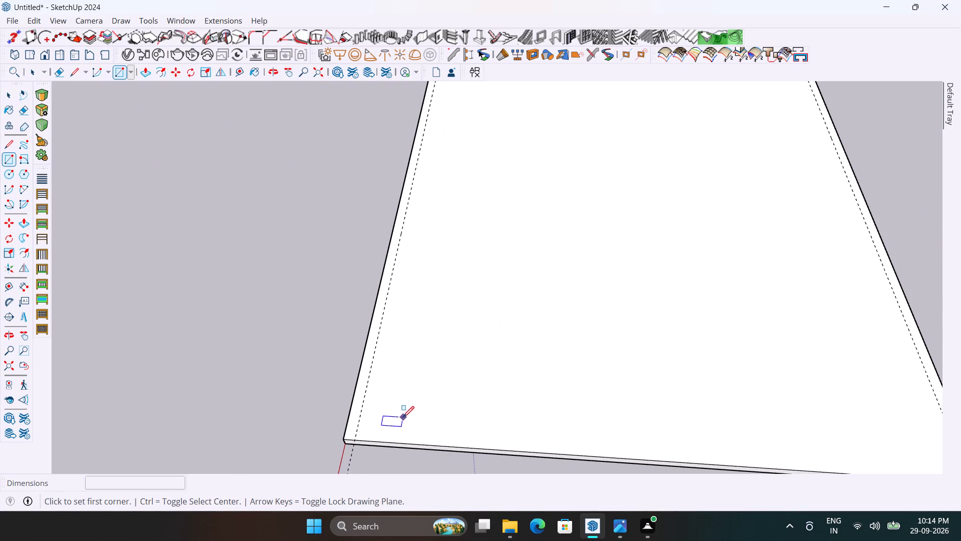
{"action": "left_click", "coordinate": [349, 439]}
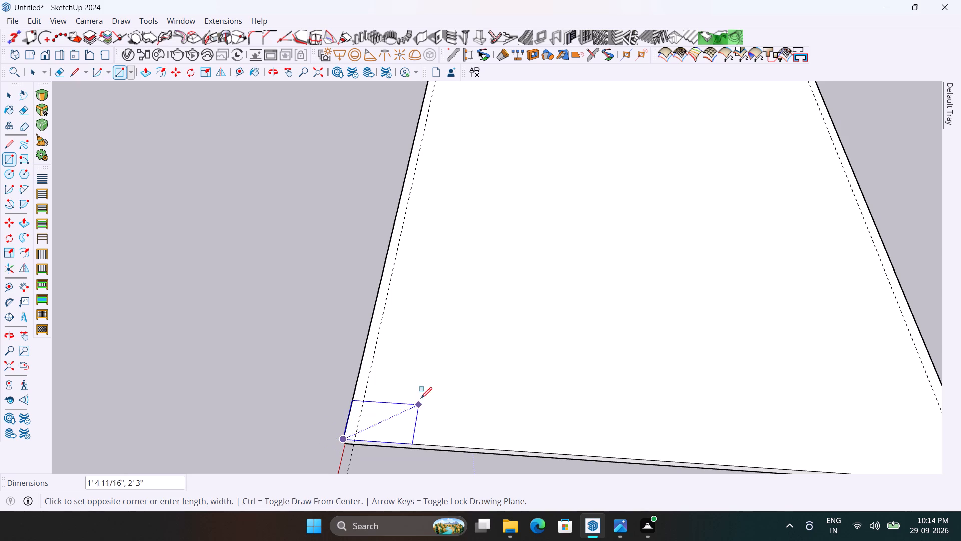
{"action": "scroll", "coordinate": [363, 377], "scroll_direction": "down", "scroll_amount": 6}
{"action": "scroll", "coordinate": [433, 135], "scroll_direction": "up", "scroll_amount": 7}
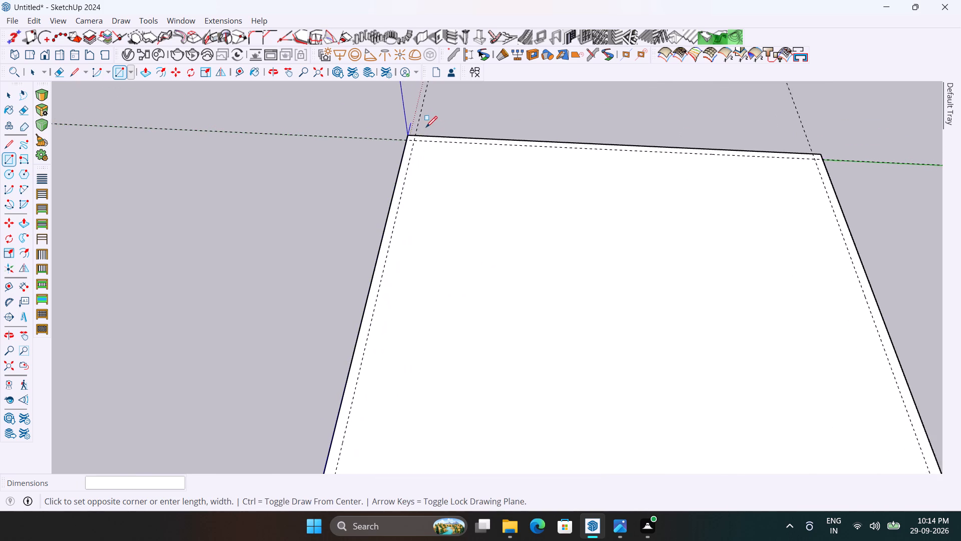
{"action": "left_click", "coordinate": [414, 138]}
Draw a matching 4.5" wide rectangle along the full length of the slab's opposite long edge, bounded by the guide.
{"action": "scroll", "coordinate": [414, 138], "scroll_direction": "down", "scroll_amount": 7}
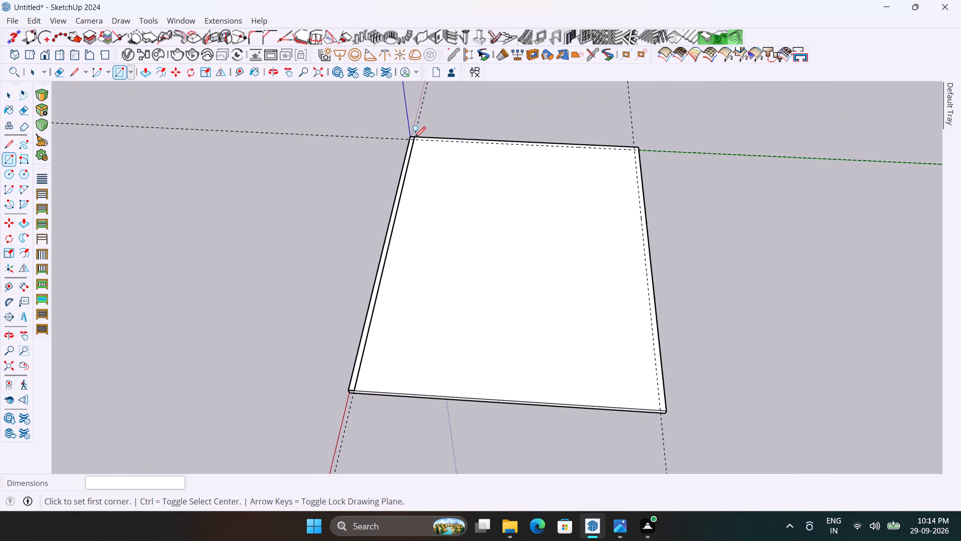
{"action": "scroll", "coordinate": [748, 149], "scroll_direction": "up", "scroll_amount": 1}
{"action": "left_click", "coordinate": [632, 147]}
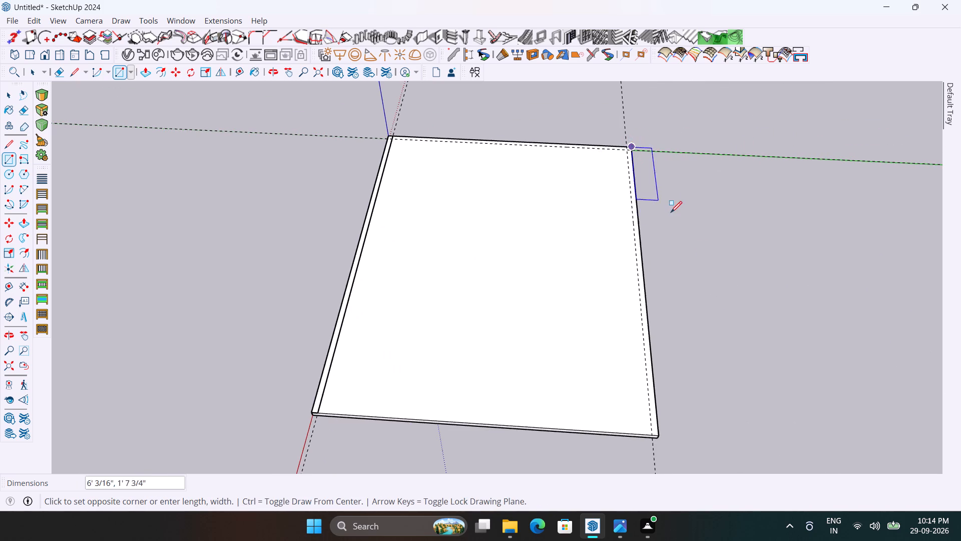
{"action": "left_click", "coordinate": [652, 435]}
Push/Pull both long edge strips upward by 10' to form the two side walls.
{"action": "scroll", "coordinate": [579, 345], "scroll_direction": "down", "scroll_amount": 4}
{"action": "scroll", "coordinate": [651, 213], "scroll_direction": "up", "scroll_amount": 2}
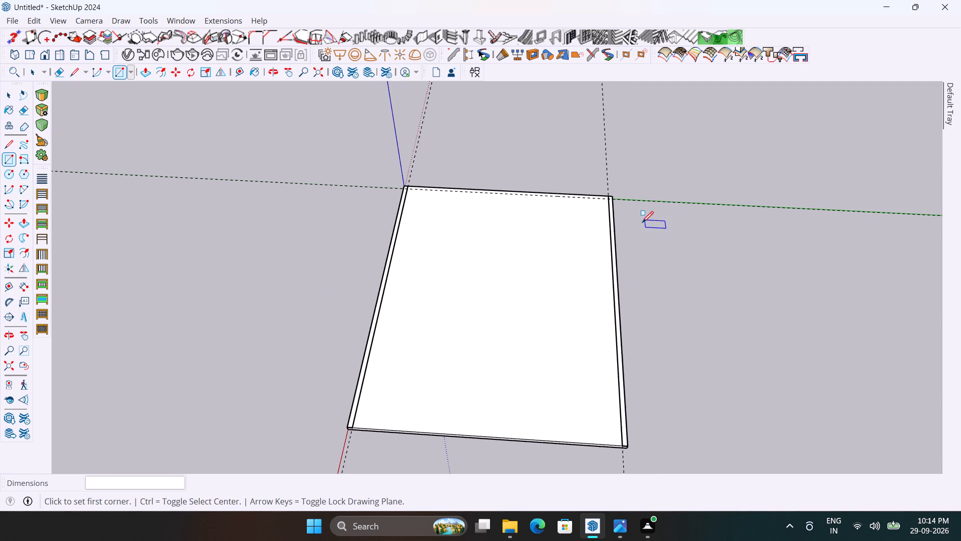
{"action": "key", "text": "p"}
{"action": "left_click", "coordinate": [618, 289]}
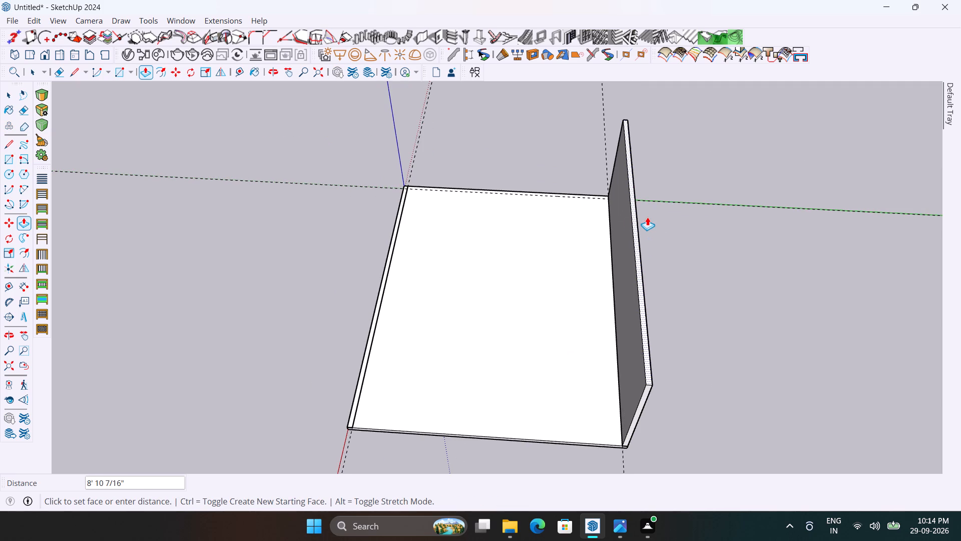
{"action": "type", "text": "10'"}
{"action": "key", "text": "Return"}
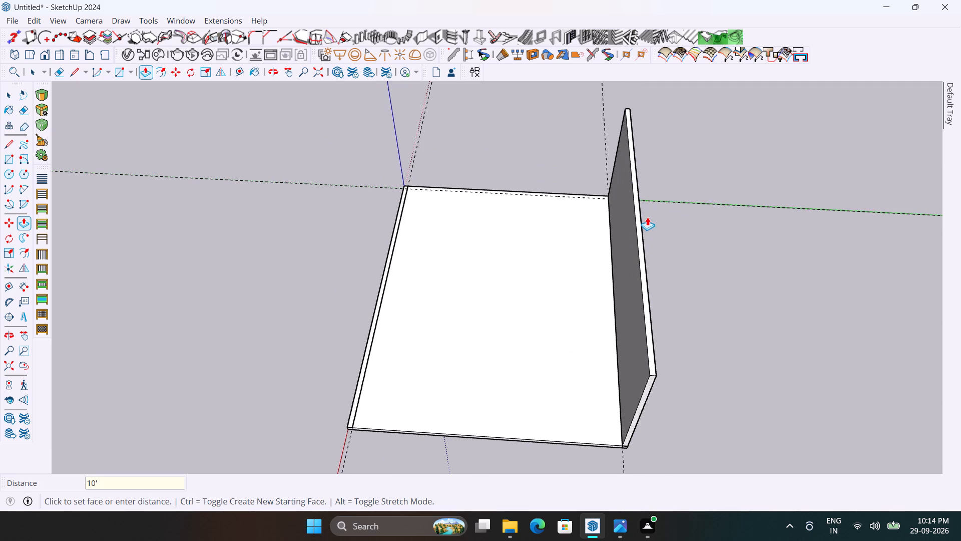
{"action": "double_click", "coordinate": [385, 285]}
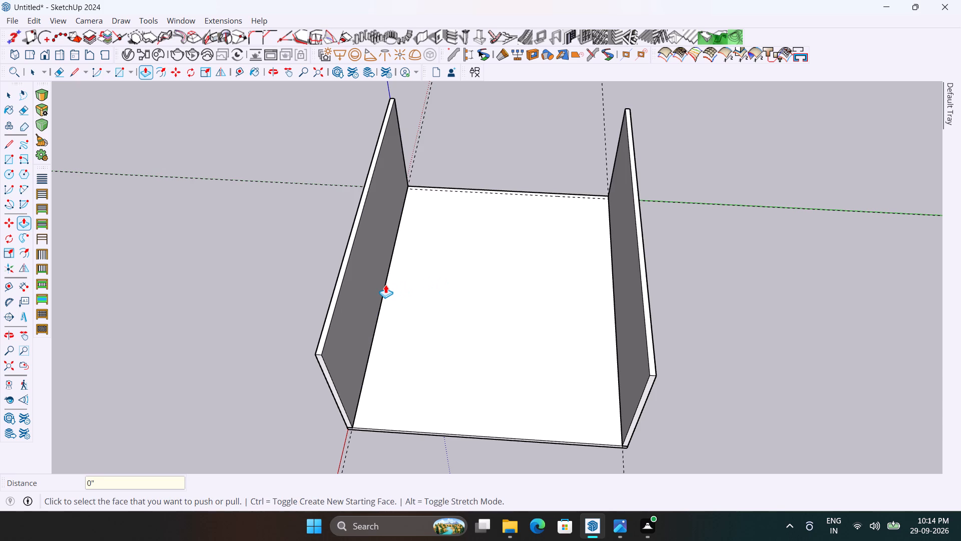
Select all connected geometry of each side wall and make each wall its own group.
{"action": "key", "text": "space"}
{"action": "scroll", "coordinate": [505, 202], "scroll_direction": "up", "scroll_amount": 2}
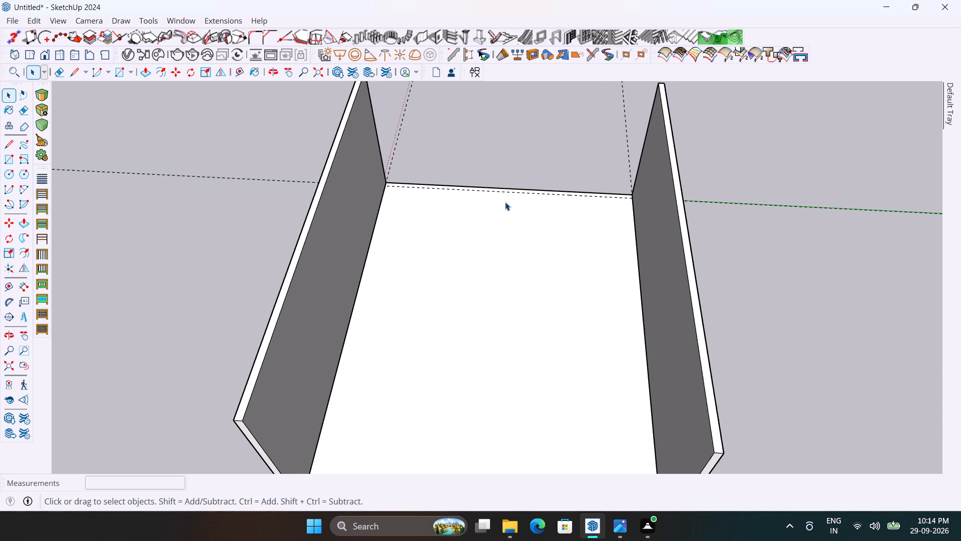
{"action": "triple_click", "coordinate": [363, 196]}
{"action": "right_click", "coordinate": [363, 196]}
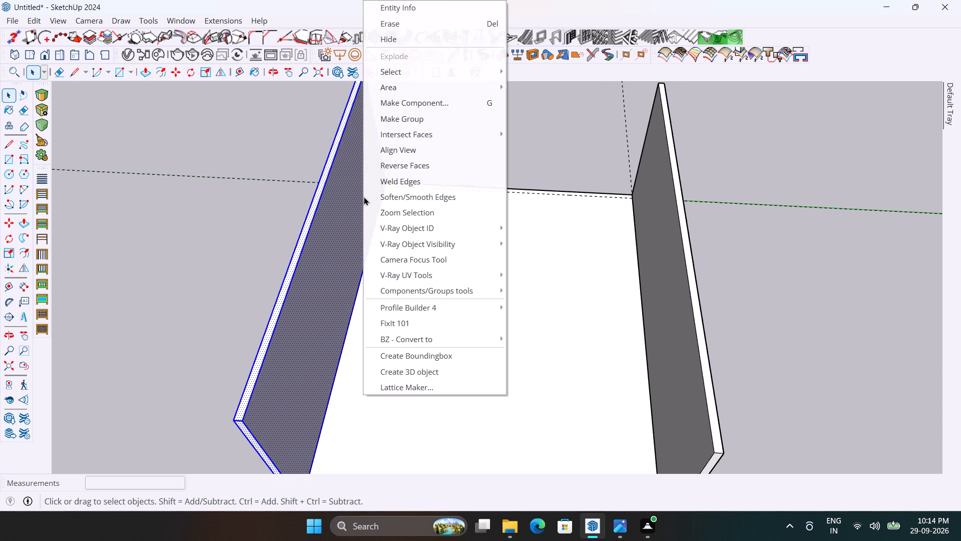
{"action": "left_click", "coordinate": [402, 114]}
{"action": "triple_click", "coordinate": [658, 182]}
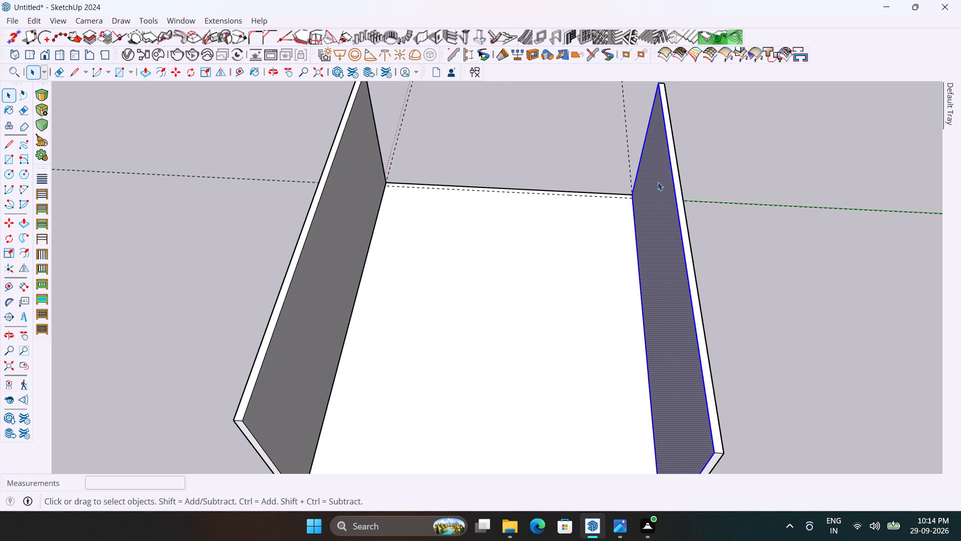
{"action": "right_click", "coordinate": [658, 182]}
{"action": "left_click", "coordinate": [683, 121]}
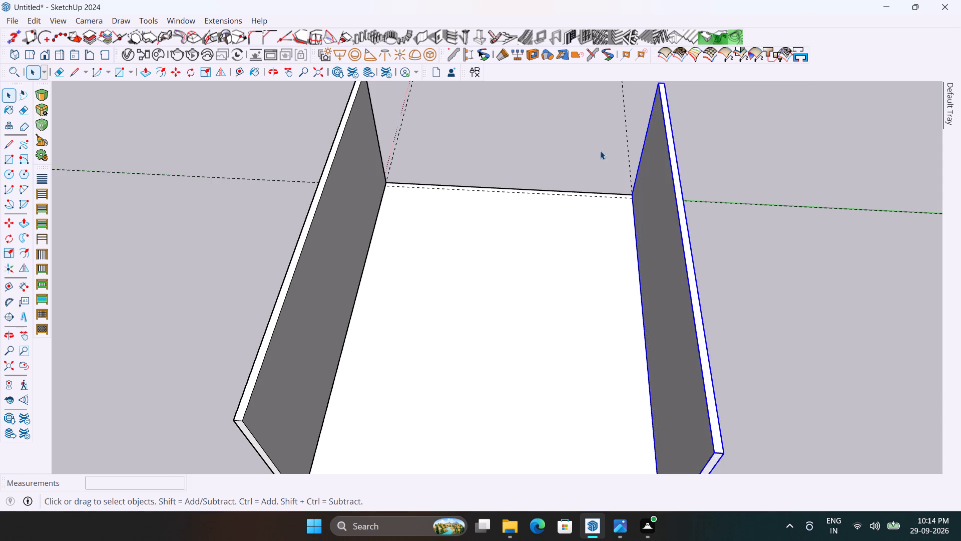
Draw a 4 1/2" by 19' 3" rectangle along the slab's back edge, between the two side walls.
{"action": "scroll", "coordinate": [488, 173], "scroll_direction": "up", "scroll_amount": 2}
{"action": "key", "text": "r"}
{"action": "scroll", "coordinate": [374, 184], "scroll_direction": "up", "scroll_amount": 2}
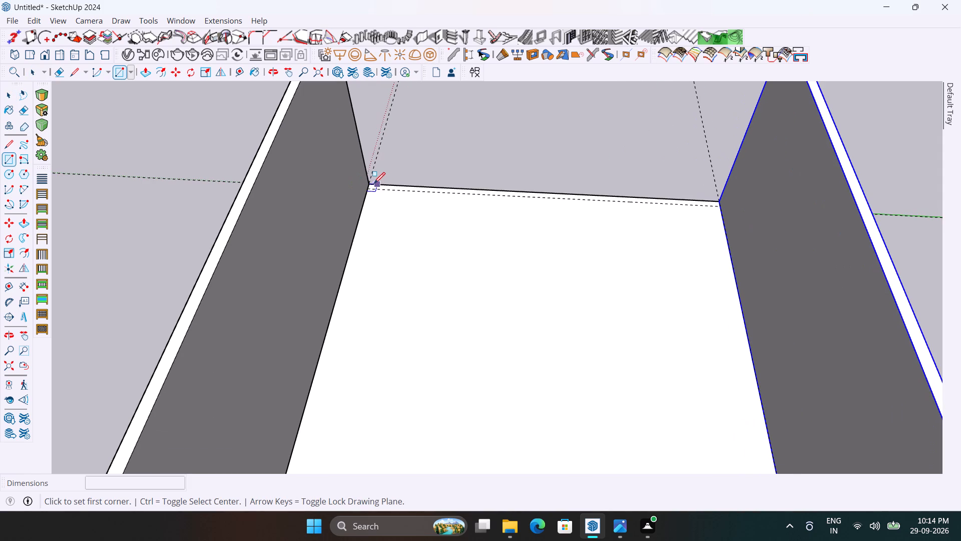
{"action": "left_click", "coordinate": [370, 183]}
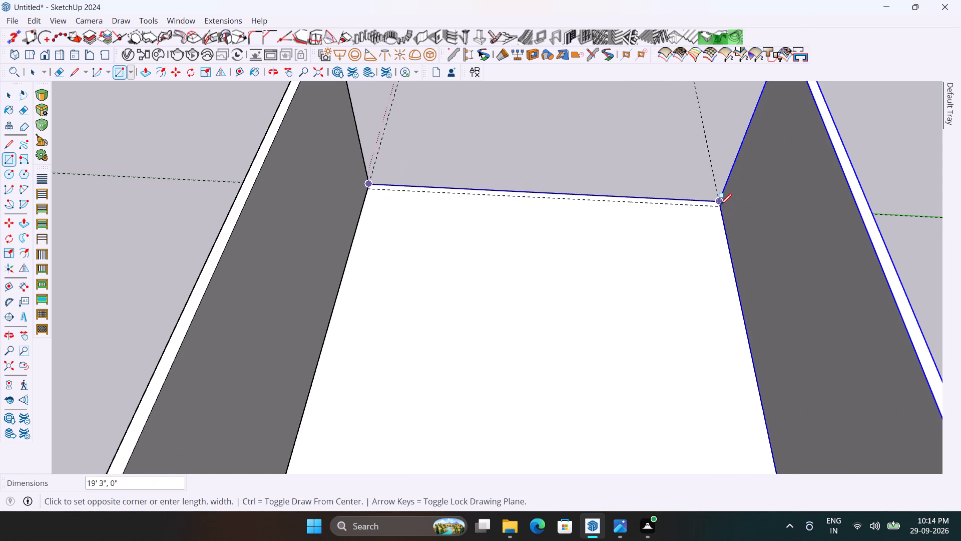
{"action": "scroll", "coordinate": [719, 212], "scroll_direction": "up", "scroll_amount": 4}
{"action": "left_click", "coordinate": [719, 205]}
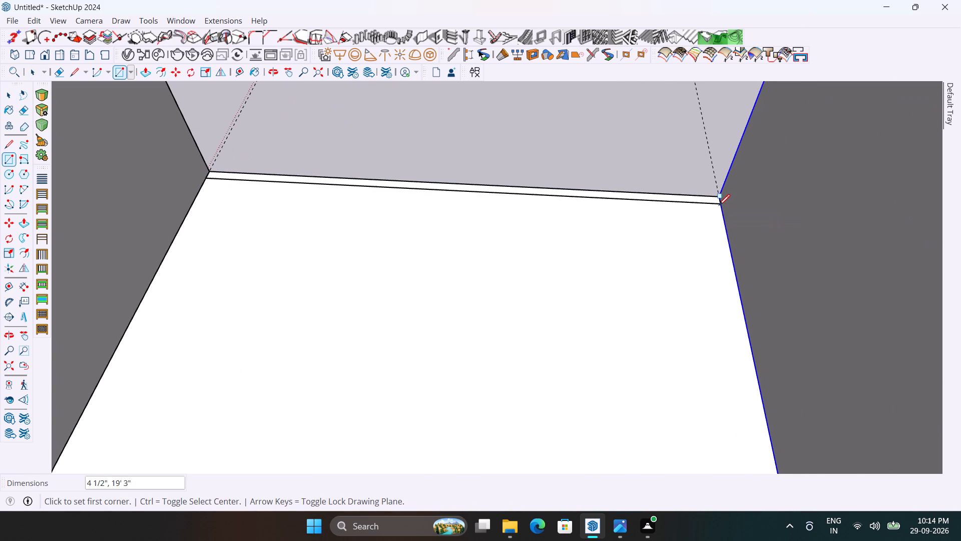
Push/Pull the back edge strip upward by the same 10' to form the back wall.
{"action": "key", "text": "p"}
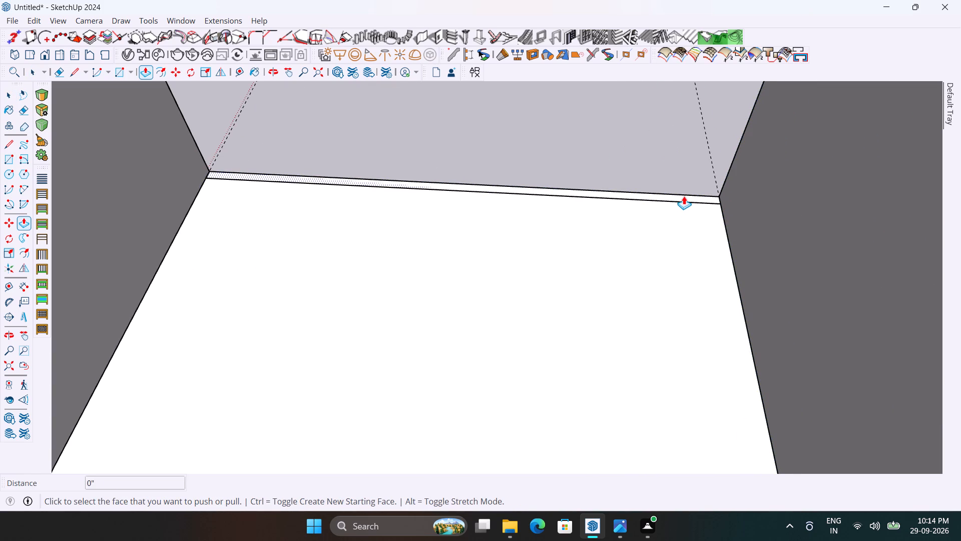
{"action": "triple_click", "coordinate": [684, 196]}
{"action": "scroll", "coordinate": [627, 205], "scroll_direction": "down", "scroll_amount": 6}
Select all connected geometry of the back wall and make it its own group.
{"action": "key", "text": "space"}
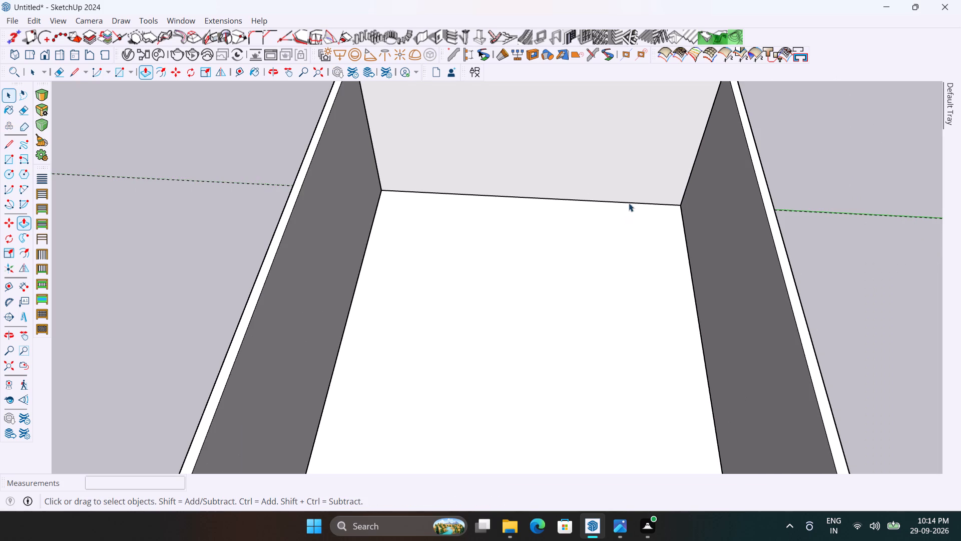
{"action": "triple_click", "coordinate": [629, 199]}
{"action": "left_click", "coordinate": [629, 198]}
{"action": "scroll", "coordinate": [628, 203], "scroll_direction": "down", "scroll_amount": 7}
{"action": "right_click", "coordinate": [601, 220]}
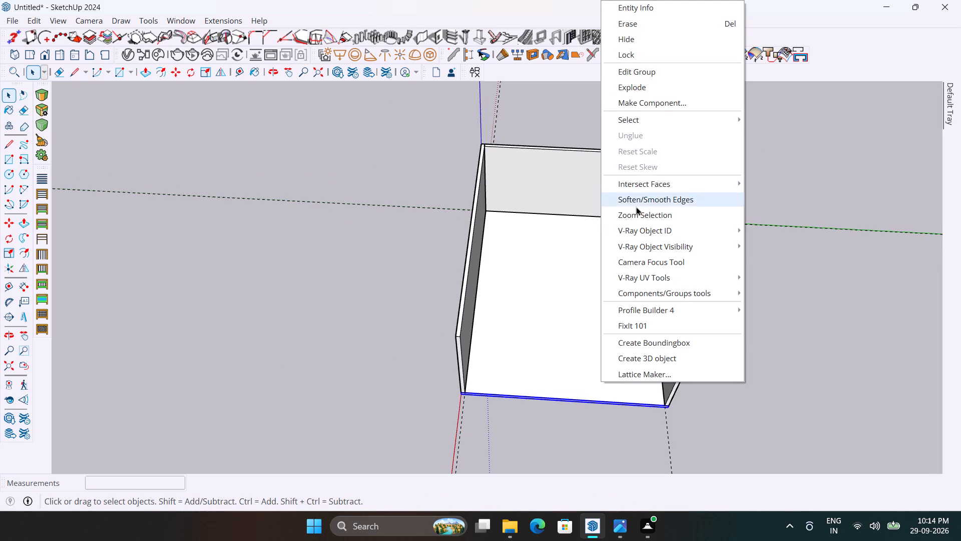
{"action": "left_click", "coordinate": [810, 182]}
{"action": "triple_click", "coordinate": [592, 181]}
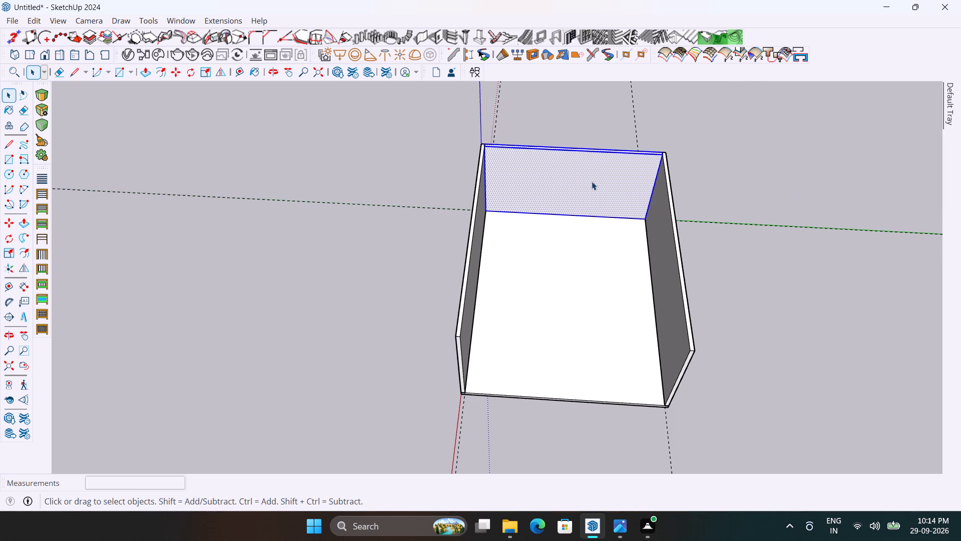
{"action": "right_click", "coordinate": [592, 181]}
{"action": "left_click", "coordinate": [617, 121]}
{"action": "left_click", "coordinate": [801, 236]}
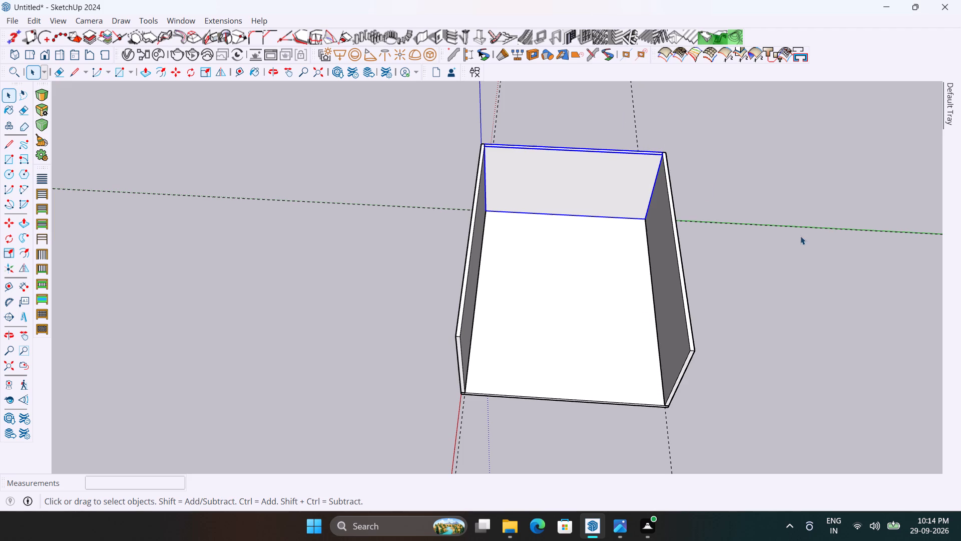
Examine the three-walled room from its open front side.
{"action": "scroll", "coordinate": [680, 261], "scroll_direction": "up", "scroll_amount": 4}
{"action": "middle_click_drag", "start_coordinate": [718, 309], "coordinate": [719, 312], "text": "alt"}
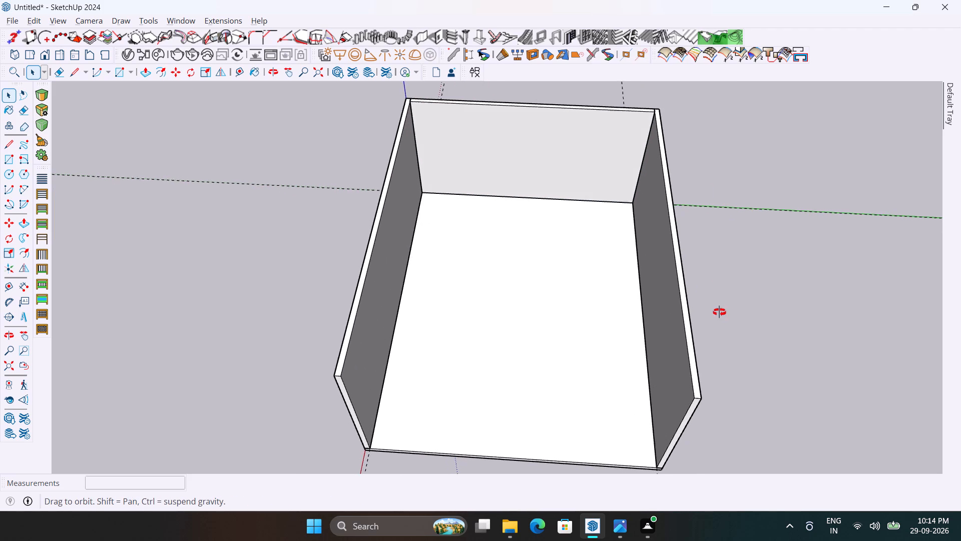
{"action": "middle_click_drag", "start_coordinate": [719, 312], "coordinate": [705, 153], "text": "alt"}
{"action": "scroll", "coordinate": [589, 193], "scroll_direction": "up", "scroll_amount": 2}
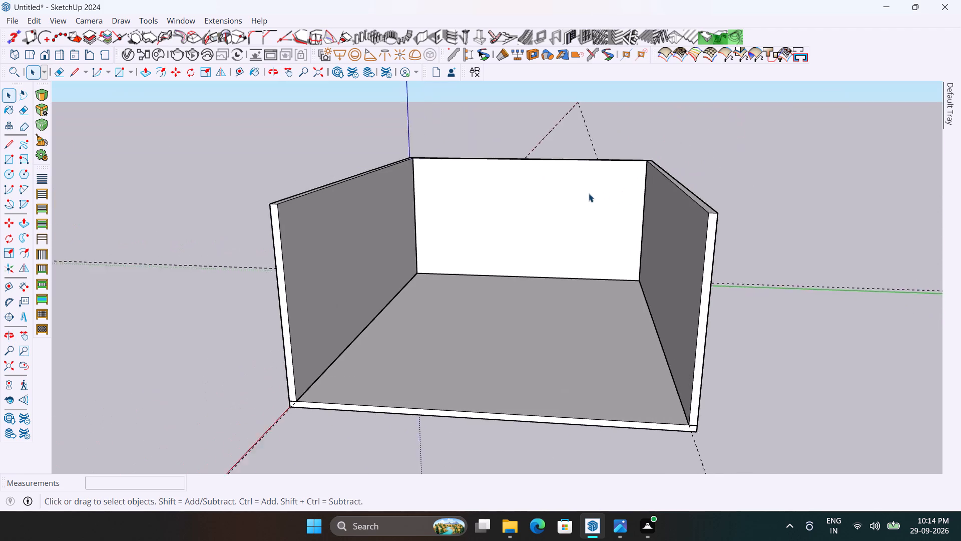
{"action": "scroll", "coordinate": [589, 193], "scroll_direction": "up", "scroll_amount": 1}
{"action": "middle_click_drag", "start_coordinate": [589, 194], "coordinate": [586, 233], "text": "alt"}
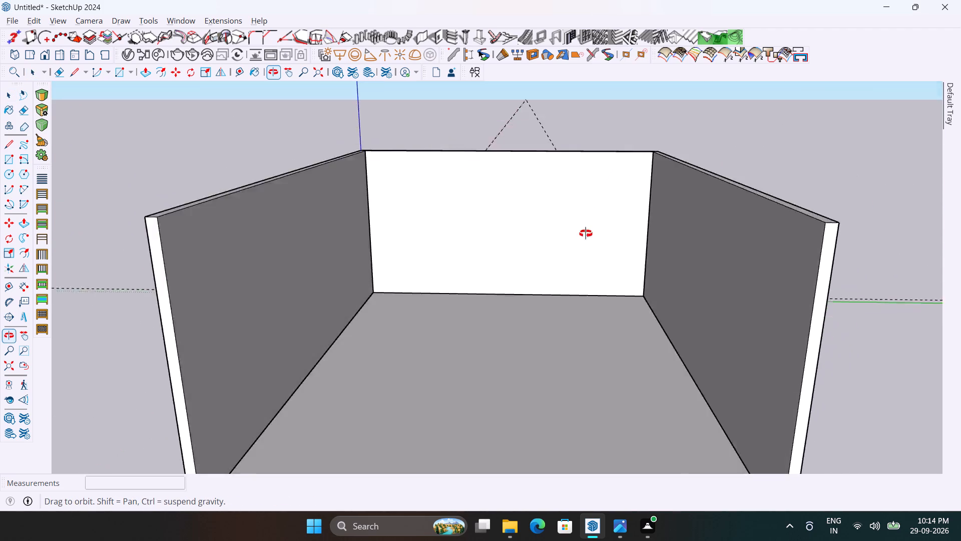
{"action": "middle_click_drag", "start_coordinate": [586, 233], "coordinate": [589, 186], "text": "alt"}
{"action": "scroll", "coordinate": [526, 167], "scroll_direction": "down", "scroll_amount": 4}
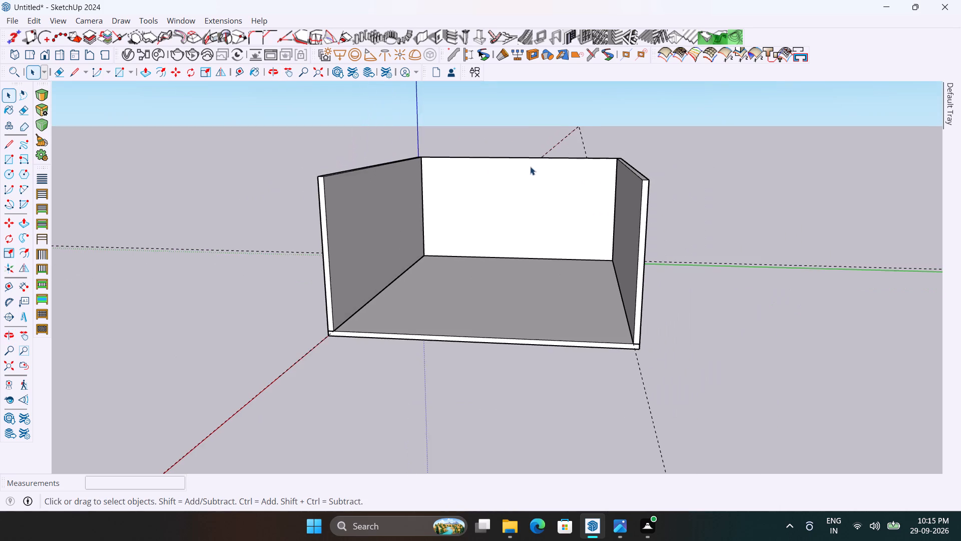
{"action": "scroll", "coordinate": [591, 168], "scroll_direction": "up", "scroll_amount": 1}
Import the JPG "Minimalist home decor ideas" as an image and place it upright on a side wall's inner face.
{"action": "left_click", "coordinate": [7, 24]}
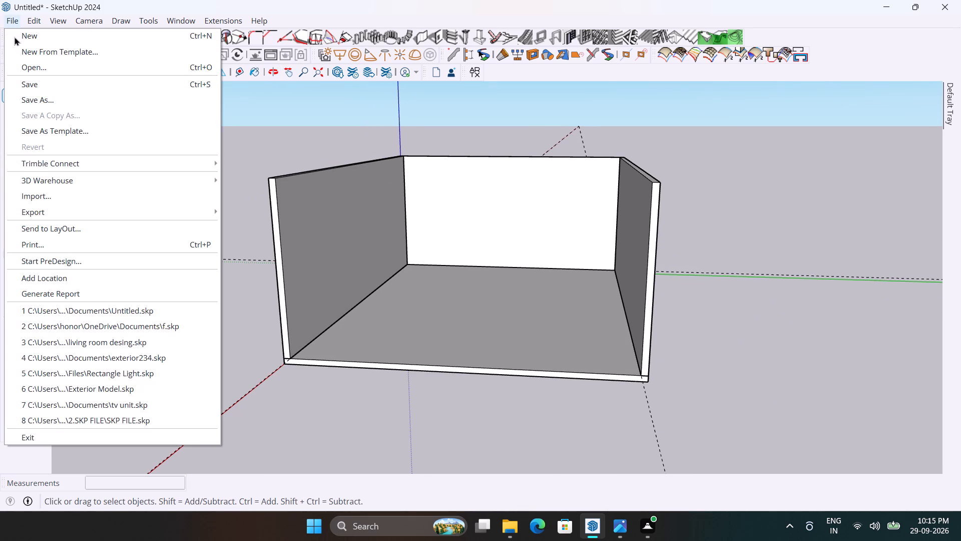
{"action": "left_click", "coordinate": [46, 192]}
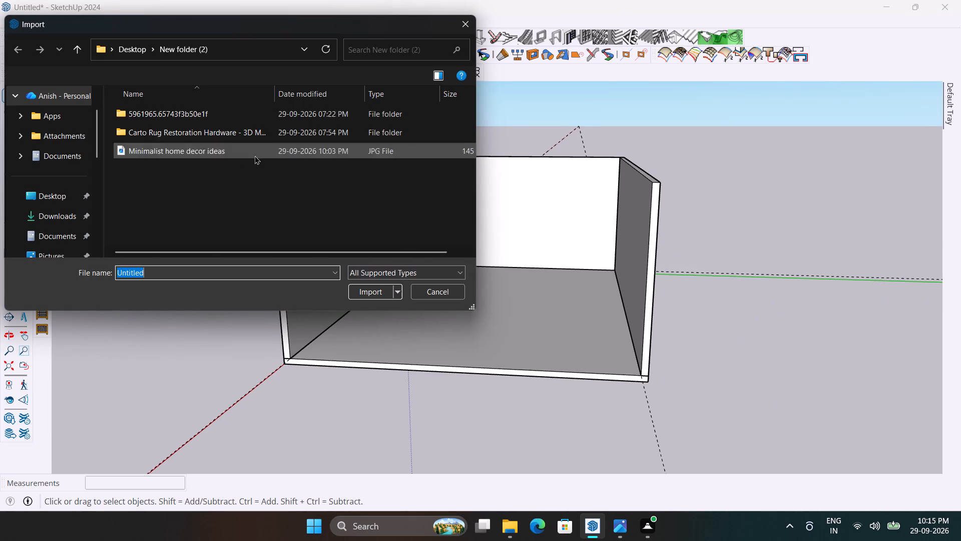
{"action": "left_click", "coordinate": [207, 149]}
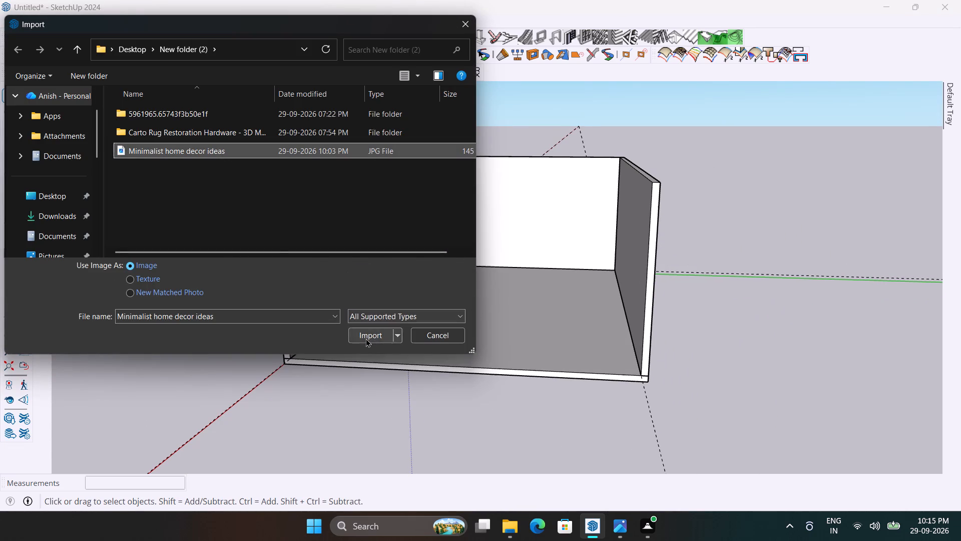
{"action": "left_click", "coordinate": [365, 338]}
{"action": "scroll", "coordinate": [156, 250], "scroll_direction": "down", "scroll_amount": 3}
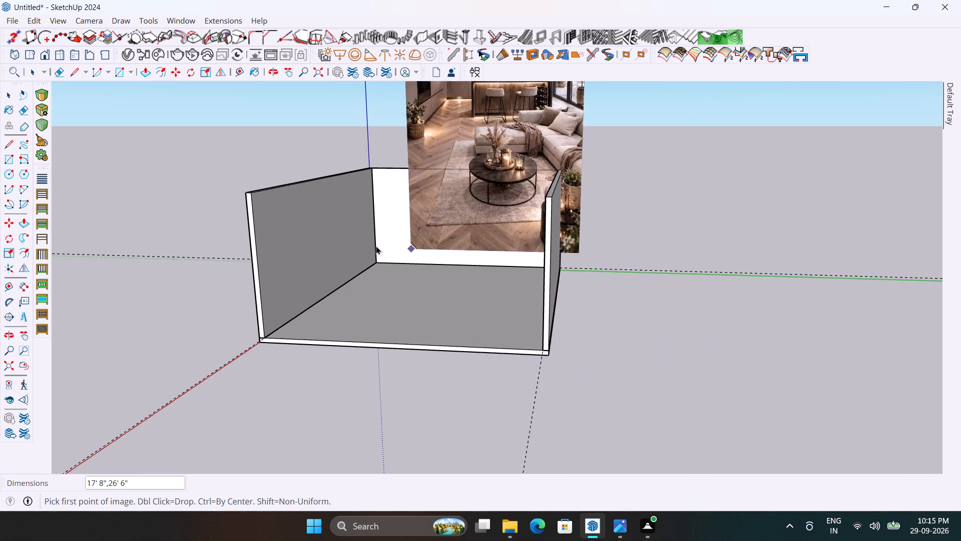
{"action": "scroll", "coordinate": [368, 244], "scroll_direction": "down", "scroll_amount": 2}
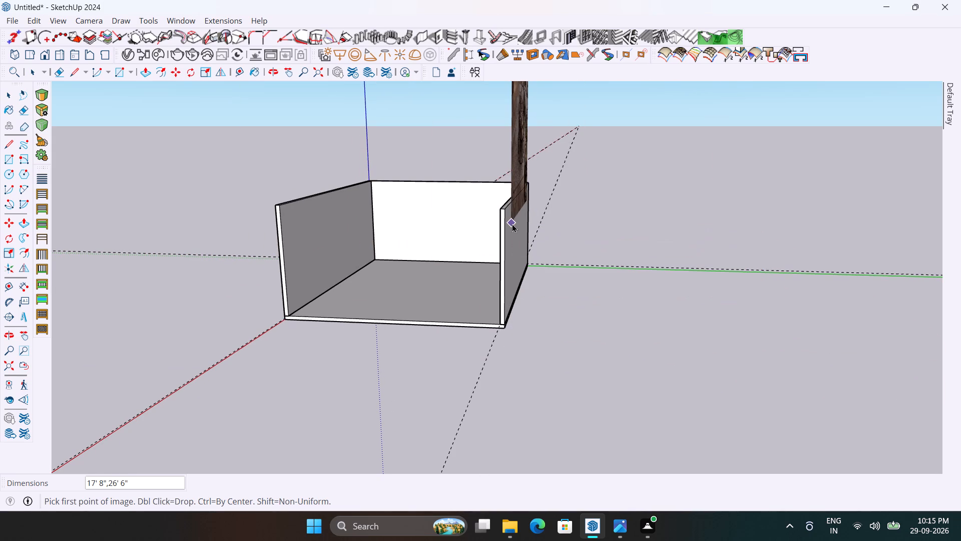
{"action": "middle_click_drag", "start_coordinate": [511, 223], "coordinate": [490, 225]}
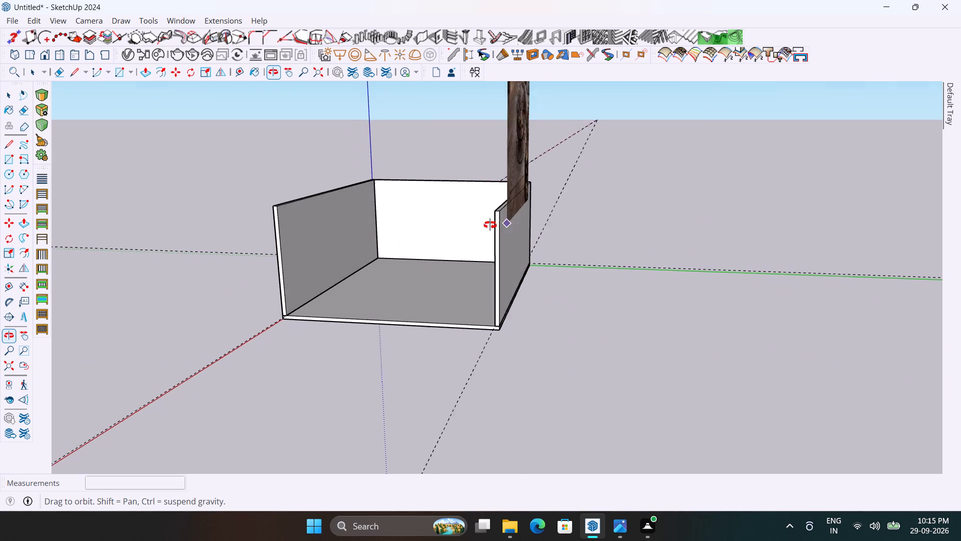
{"action": "middle_click_drag", "start_coordinate": [490, 225], "coordinate": [403, 226]}
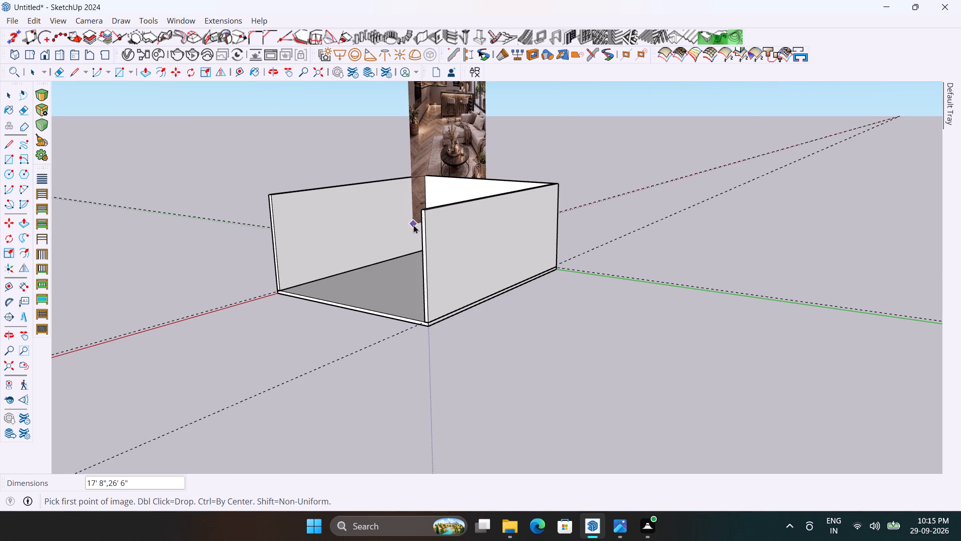
{"action": "left_click", "coordinate": [406, 224]}
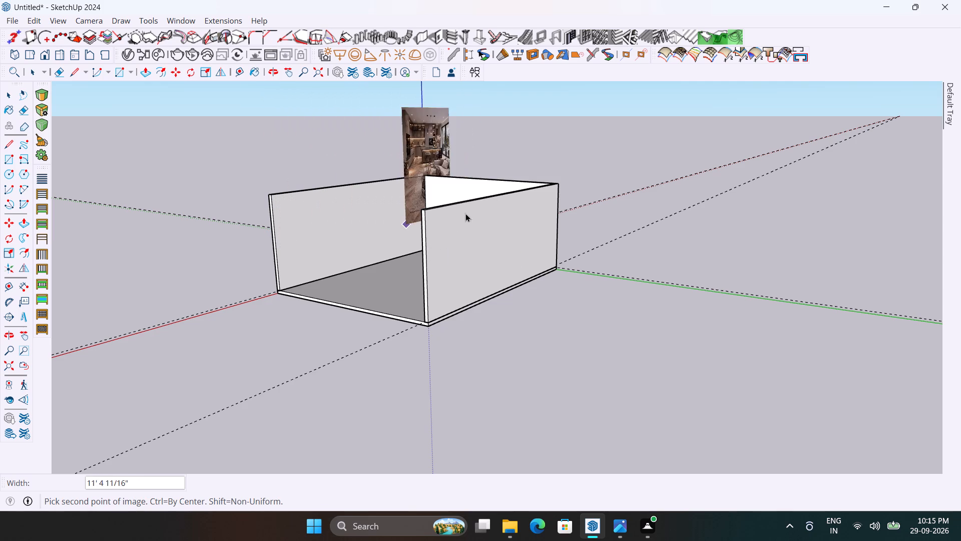
{"action": "left_click", "coordinate": [498, 204]}
Move the reference image about 36' 10" along the green axis, clear of the room.
{"action": "scroll", "coordinate": [507, 255], "scroll_direction": "down", "scroll_amount": 2}
{"action": "middle_click_drag", "start_coordinate": [507, 260], "coordinate": [518, 266], "text": "alt"}
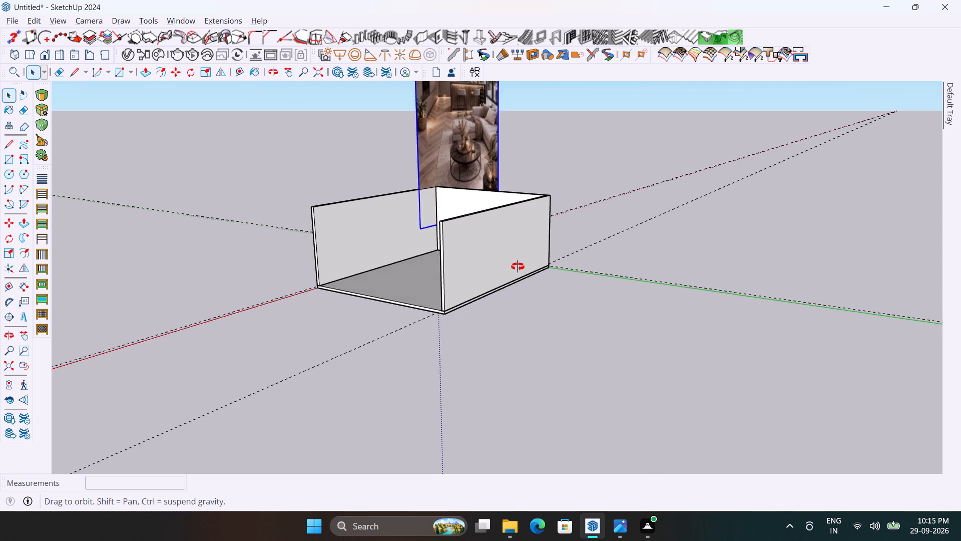
{"action": "middle_click_drag", "start_coordinate": [518, 266], "coordinate": [536, 277], "text": "alt"}
{"action": "key", "text": "m"}
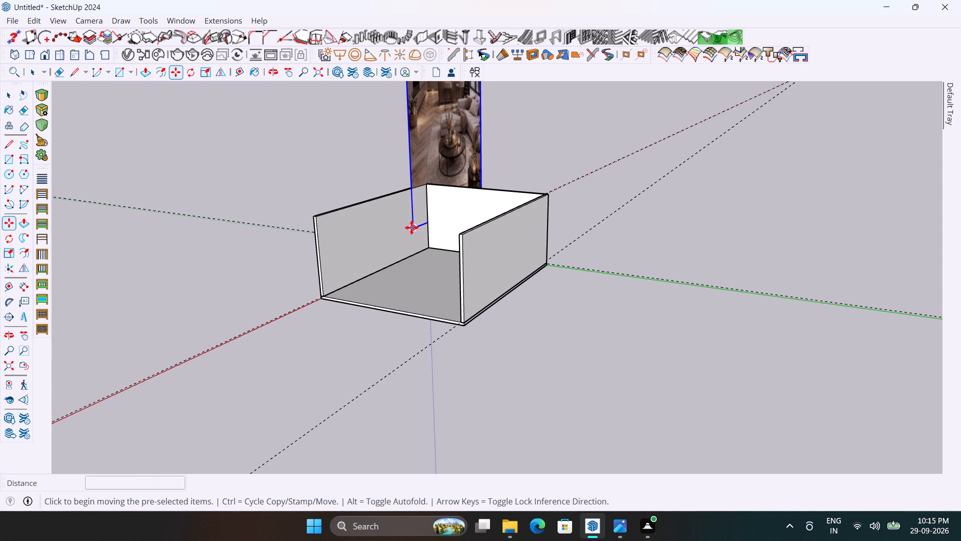
{"action": "left_click", "coordinate": [411, 227]}
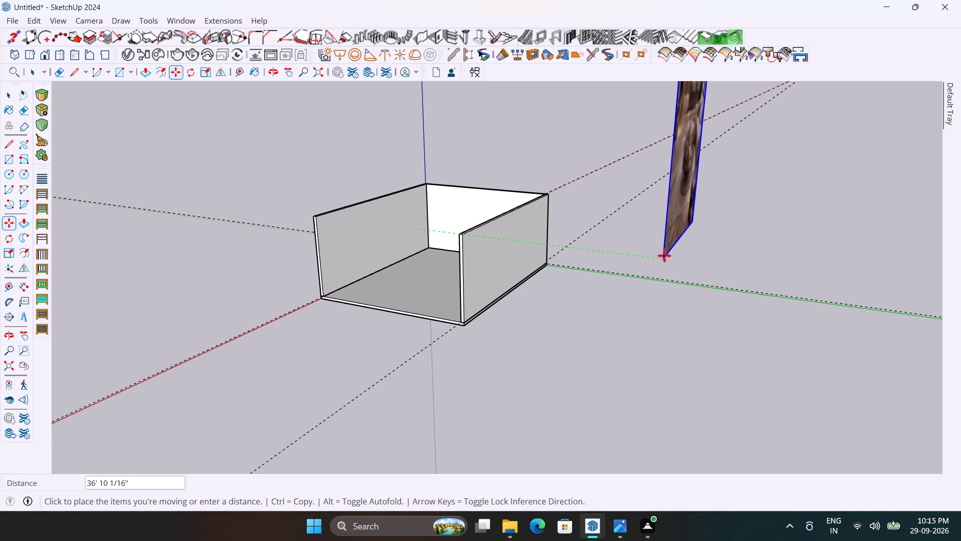
{"action": "left_click", "coordinate": [664, 255]}
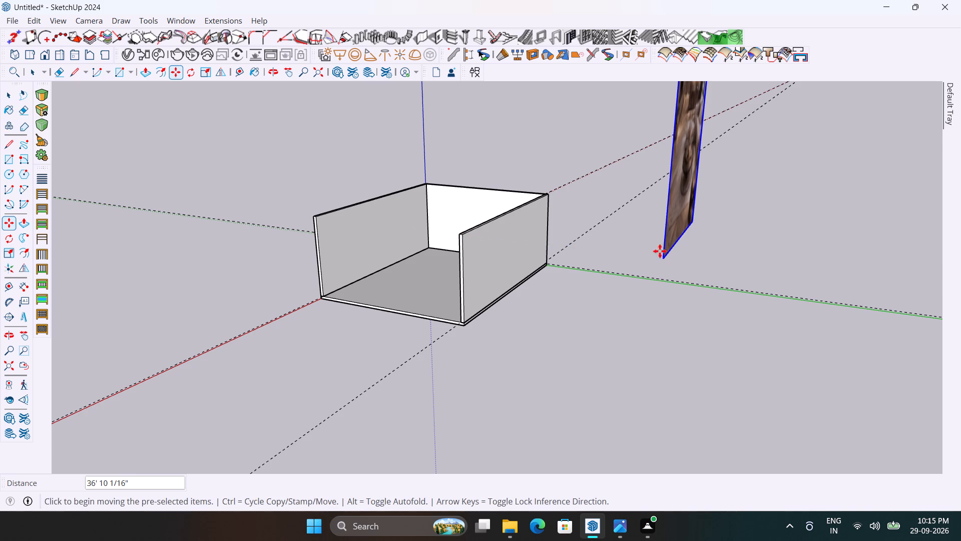
{"action": "key", "text": "space"}
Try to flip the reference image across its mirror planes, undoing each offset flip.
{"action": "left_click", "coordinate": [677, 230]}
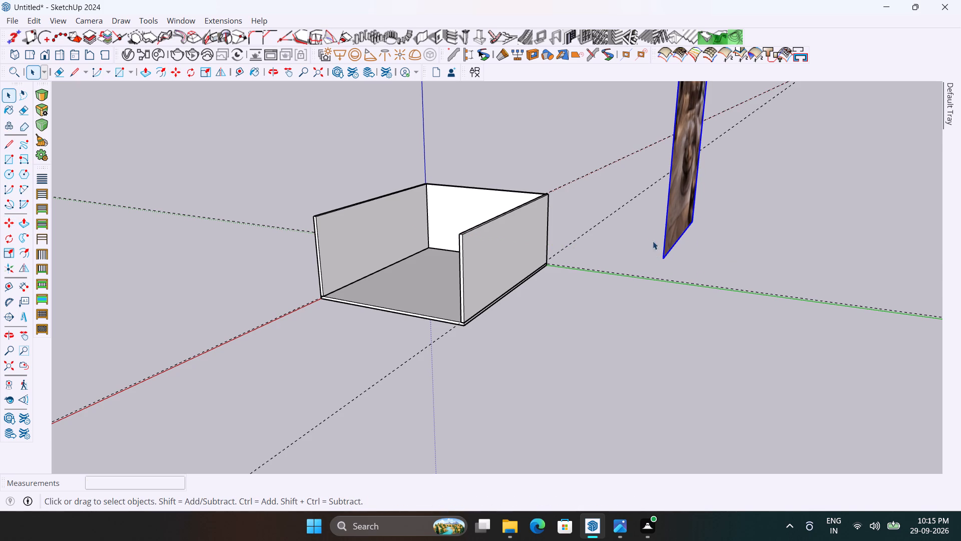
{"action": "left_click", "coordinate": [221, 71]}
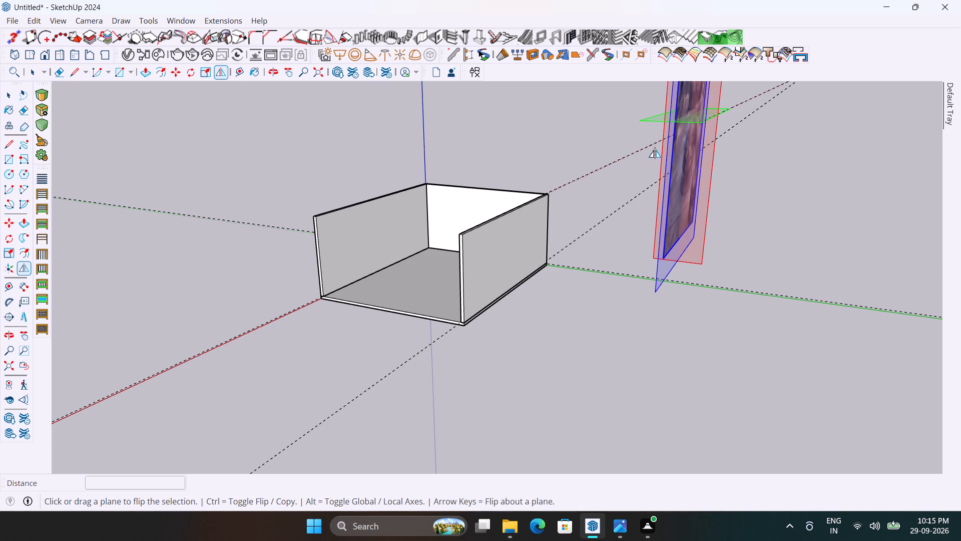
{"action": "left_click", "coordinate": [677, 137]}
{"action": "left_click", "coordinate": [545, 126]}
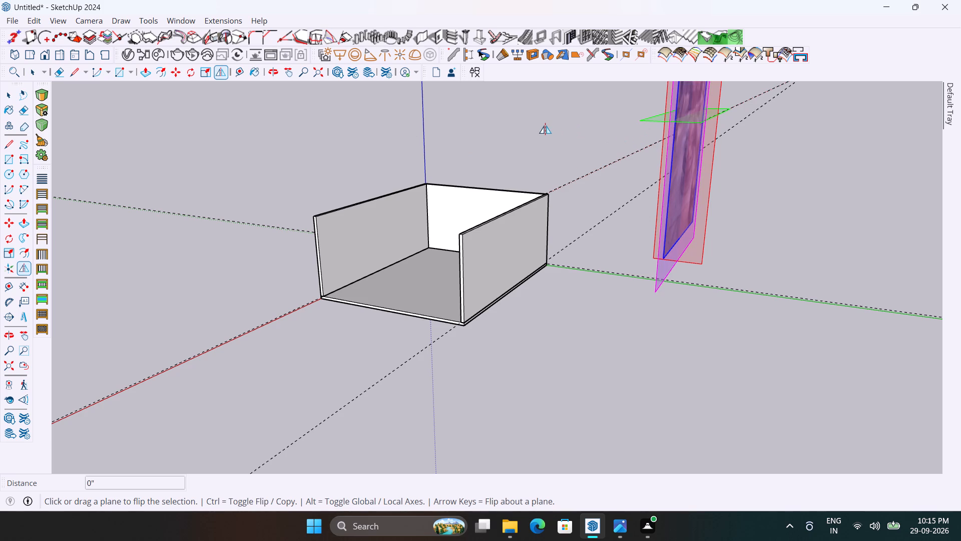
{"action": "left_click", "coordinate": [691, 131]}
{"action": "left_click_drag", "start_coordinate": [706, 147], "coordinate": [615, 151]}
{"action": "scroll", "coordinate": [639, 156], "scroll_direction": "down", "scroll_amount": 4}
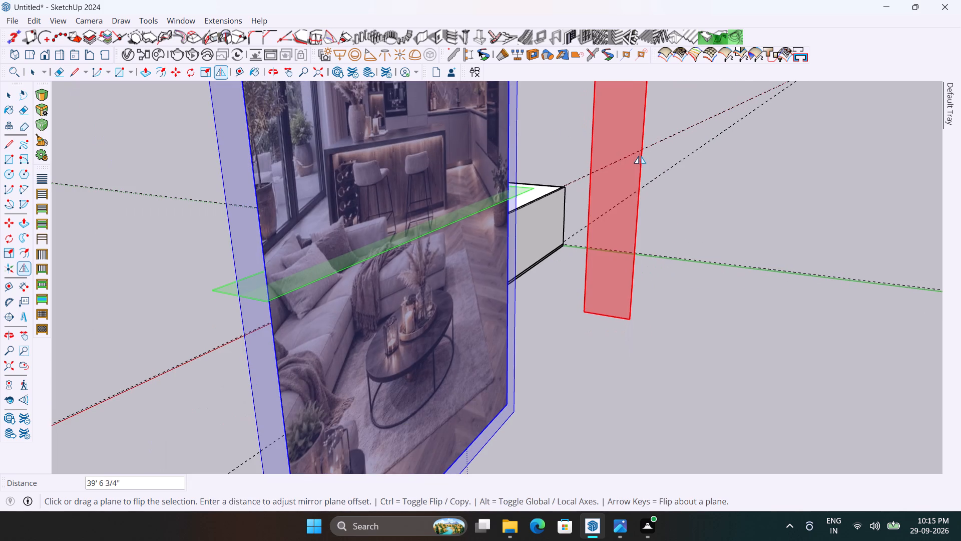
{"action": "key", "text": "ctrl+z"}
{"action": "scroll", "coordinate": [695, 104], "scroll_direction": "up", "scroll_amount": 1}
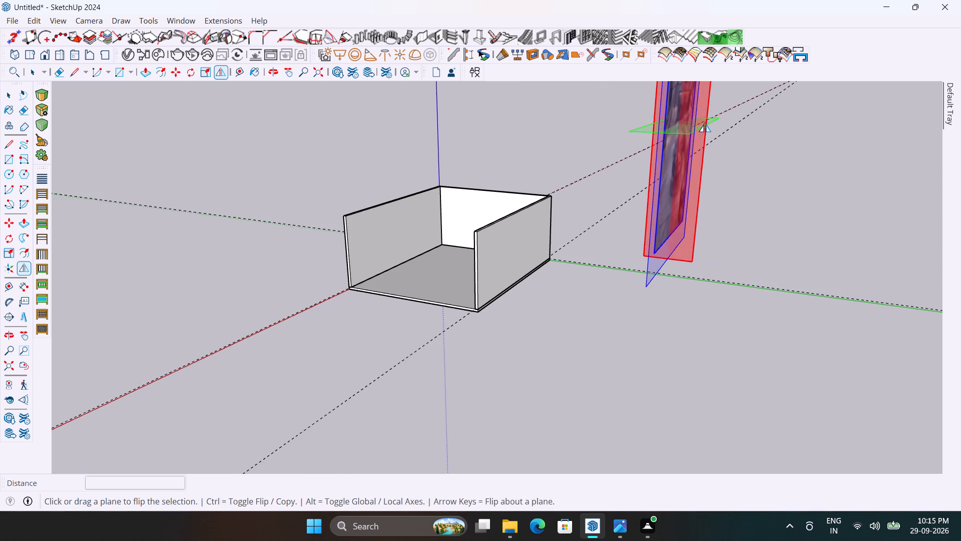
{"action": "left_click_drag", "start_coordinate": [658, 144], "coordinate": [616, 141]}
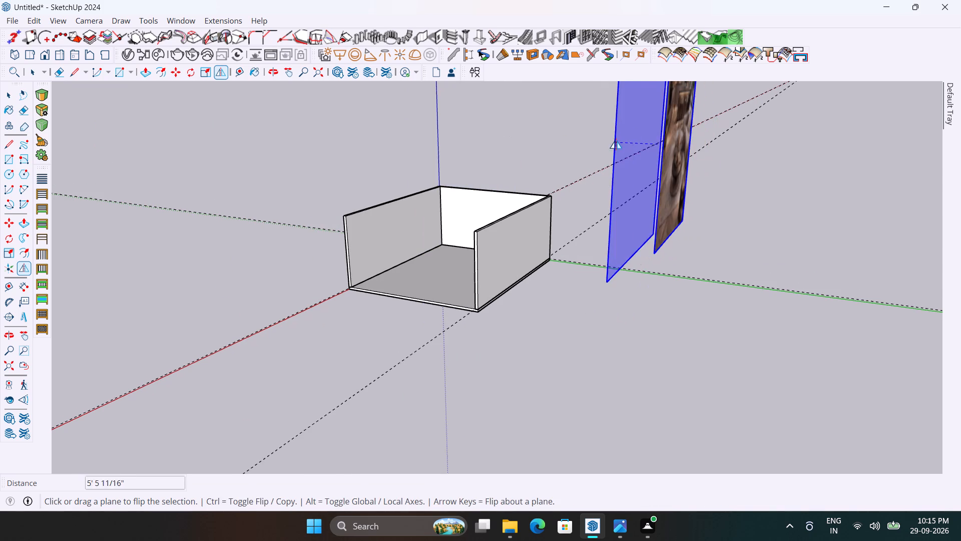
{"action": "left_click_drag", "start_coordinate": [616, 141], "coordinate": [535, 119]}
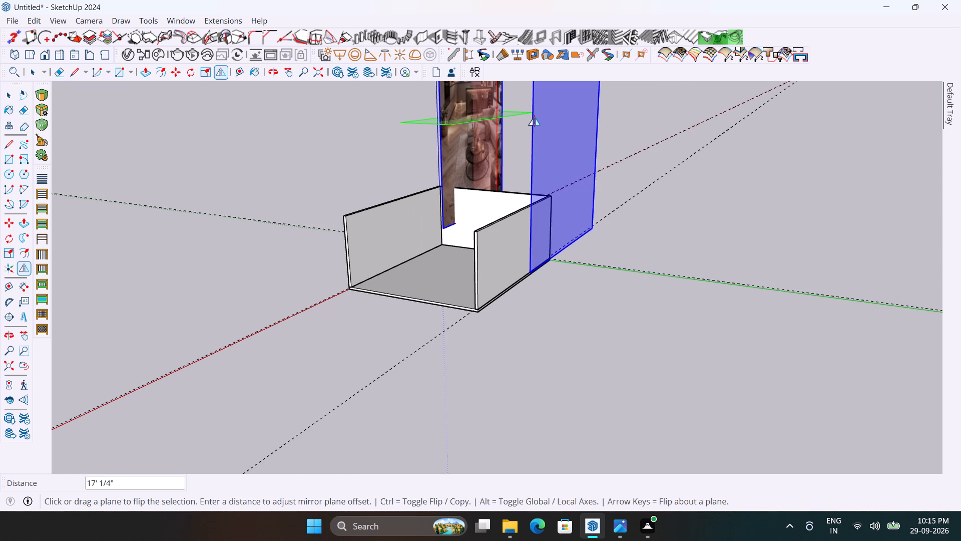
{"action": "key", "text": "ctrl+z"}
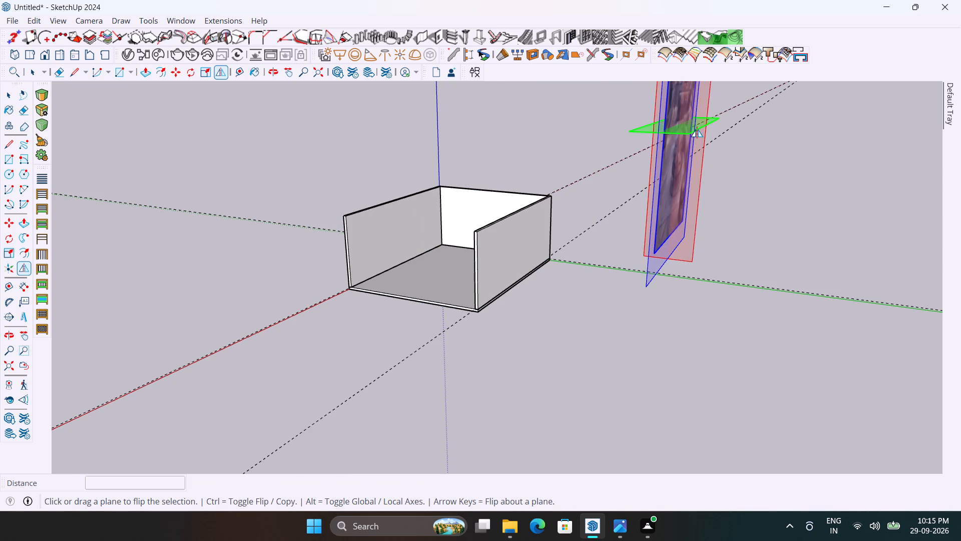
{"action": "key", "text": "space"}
Rotate the reference image 90° horizontally about its bottom corner so it faces the same way as the room's open front.
{"action": "scroll", "coordinate": [670, 186], "scroll_direction": "up", "scroll_amount": 2}
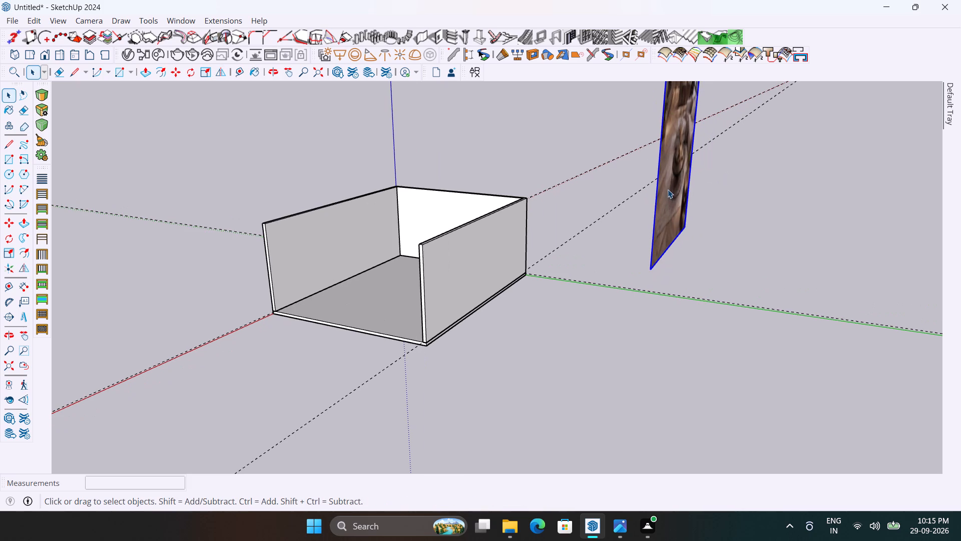
{"action": "key", "text": "q"}
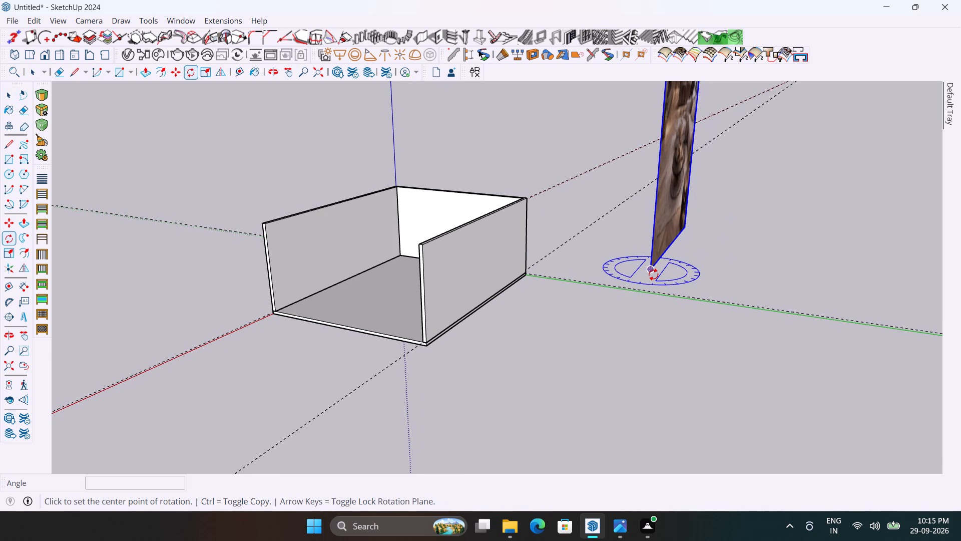
{"action": "left_click", "coordinate": [653, 275]}
{"action": "left_click", "coordinate": [621, 319]}
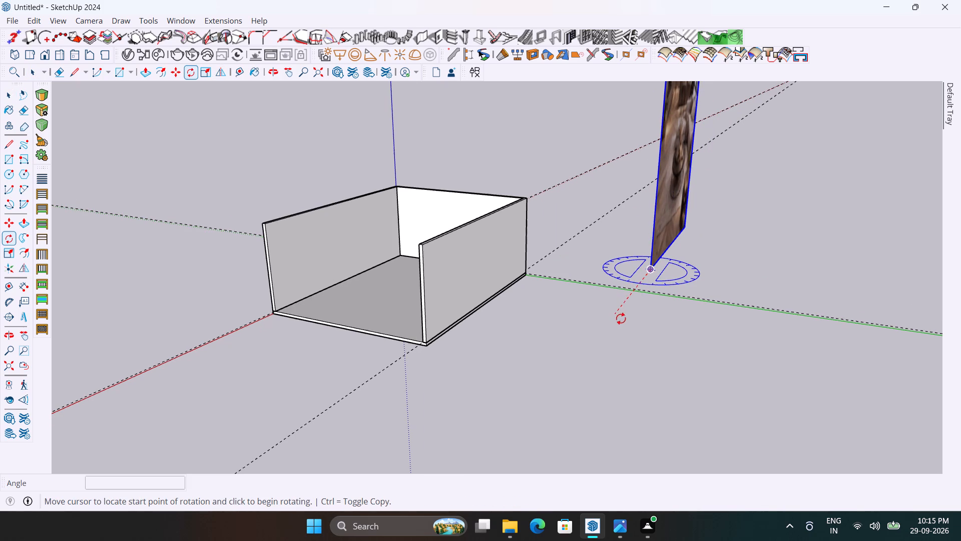
{"action": "left_click", "coordinate": [585, 259]}
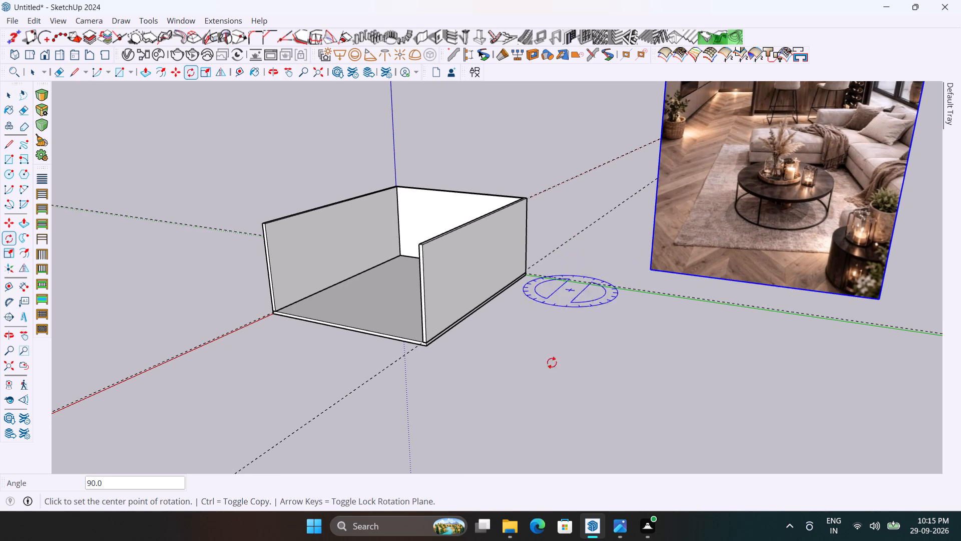
{"action": "scroll", "coordinate": [552, 376], "scroll_direction": "down", "scroll_amount": 4}
{"action": "key", "text": "space"}
{"action": "left_click", "coordinate": [553, 375]}
Examine the room model and the reference image side by side from the front.
{"action": "scroll", "coordinate": [550, 377], "scroll_direction": "down", "scroll_amount": 4}
{"action": "scroll", "coordinate": [597, 375], "scroll_direction": "down", "scroll_amount": 1}
{"action": "middle_click_drag", "start_coordinate": [598, 375], "coordinate": [620, 381]}
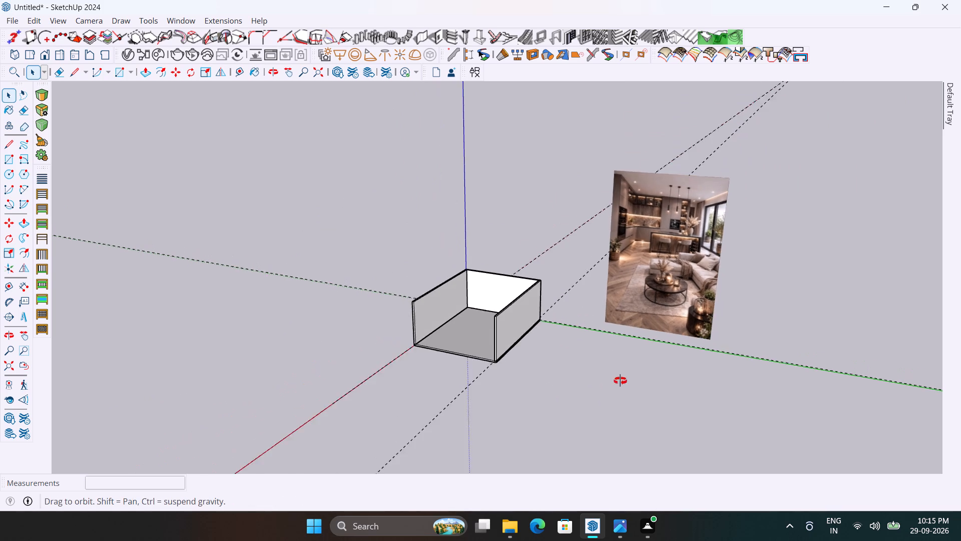
{"action": "middle_click_drag", "start_coordinate": [620, 381], "coordinate": [732, 336]}
{"action": "scroll", "coordinate": [706, 265], "scroll_direction": "up", "scroll_amount": 4}
{"action": "scroll", "coordinate": [551, 341], "scroll_direction": "up", "scroll_amount": 4}
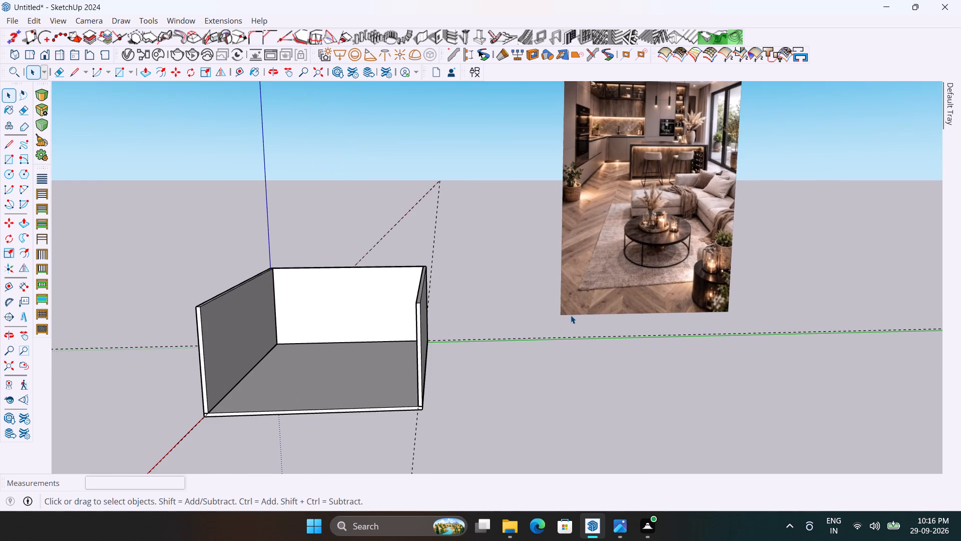
{"action": "scroll", "coordinate": [539, 331], "scroll_direction": "down", "scroll_amount": 3}
{"action": "scroll", "coordinate": [423, 265], "scroll_direction": "up", "scroll_amount": 2}
{"action": "scroll", "coordinate": [423, 265], "scroll_direction": "down", "scroll_amount": 1}
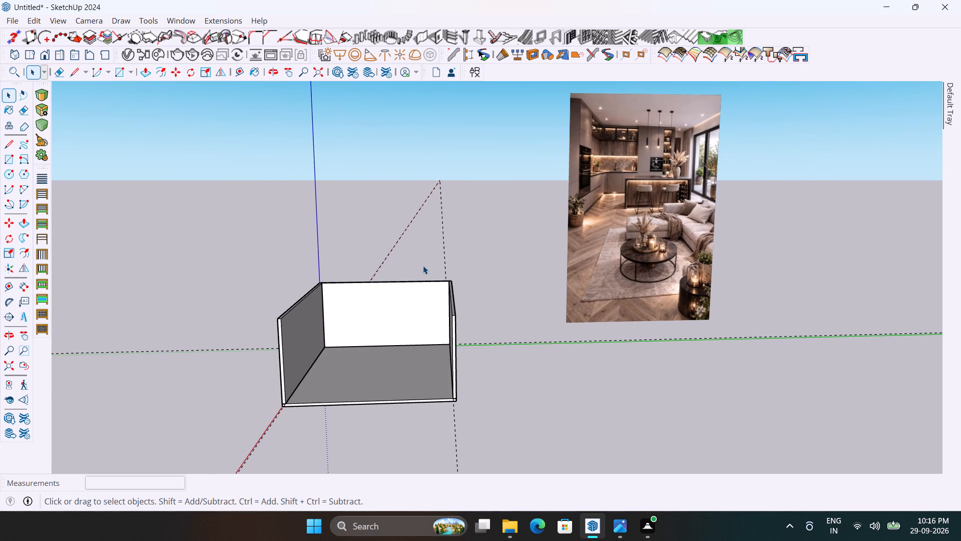
Compare the open room model with the reference image beside it from front and raised angles.
{"action": "scroll", "coordinate": [270, 298], "scroll_direction": "up", "scroll_amount": 3}
{"action": "middle_click_drag", "start_coordinate": [447, 321], "coordinate": [413, 285]}
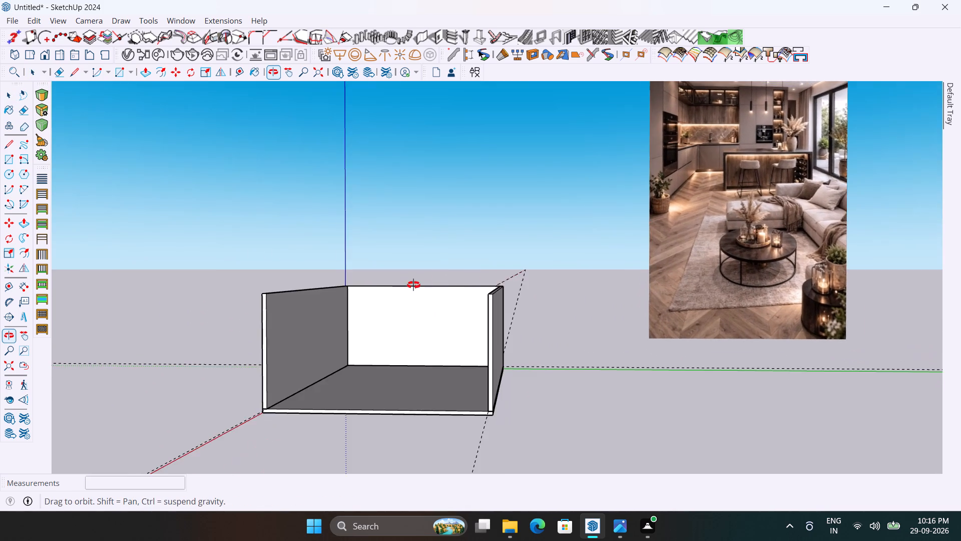
{"action": "middle_click_drag", "start_coordinate": [413, 285], "coordinate": [438, 331]}
{"action": "scroll", "coordinate": [444, 330], "scroll_direction": "down", "scroll_amount": 2}
{"action": "scroll", "coordinate": [661, 285], "scroll_direction": "up", "scroll_amount": 1}
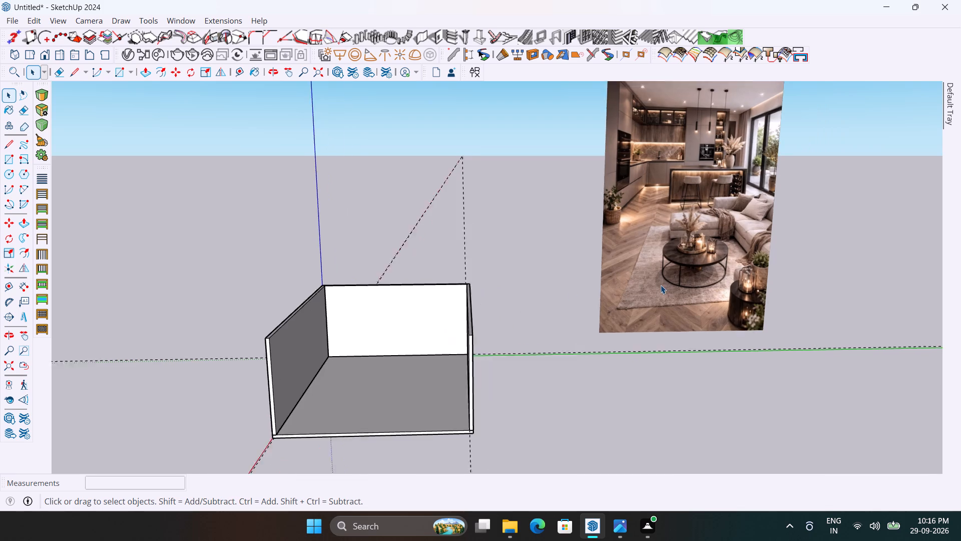
{"action": "scroll", "coordinate": [661, 285], "scroll_direction": "up", "scroll_amount": 1}
{"action": "scroll", "coordinate": [661, 285], "scroll_direction": "down", "scroll_amount": 2}
{"action": "middle_click_drag", "start_coordinate": [666, 284], "coordinate": [661, 284]}
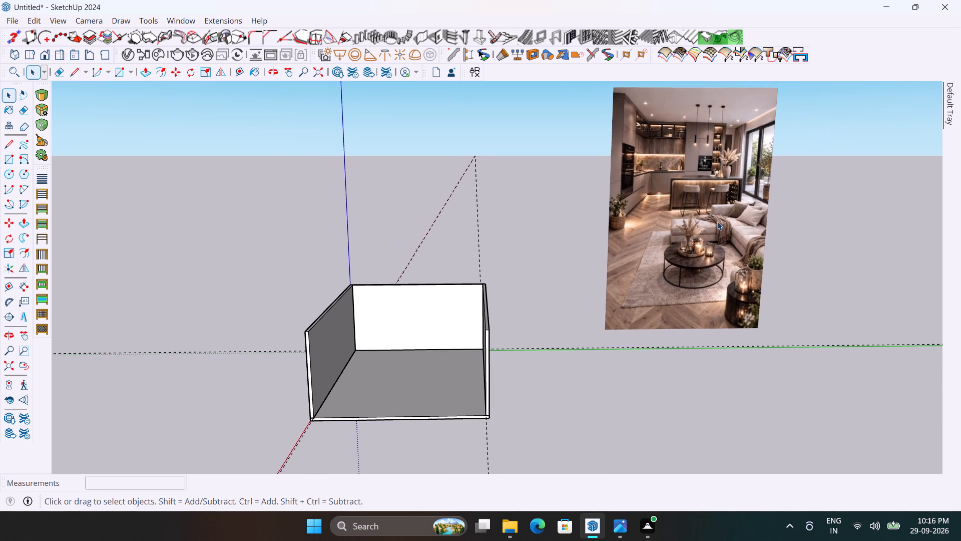
{"action": "scroll", "coordinate": [718, 220], "scroll_direction": "up", "scroll_amount": 3}
{"action": "scroll", "coordinate": [717, 218], "scroll_direction": "down", "scroll_amount": 2}
{"action": "scroll", "coordinate": [415, 349], "scroll_direction": "up", "scroll_amount": 2}
{"action": "scroll", "coordinate": [417, 342], "scroll_direction": "down", "scroll_amount": 3}
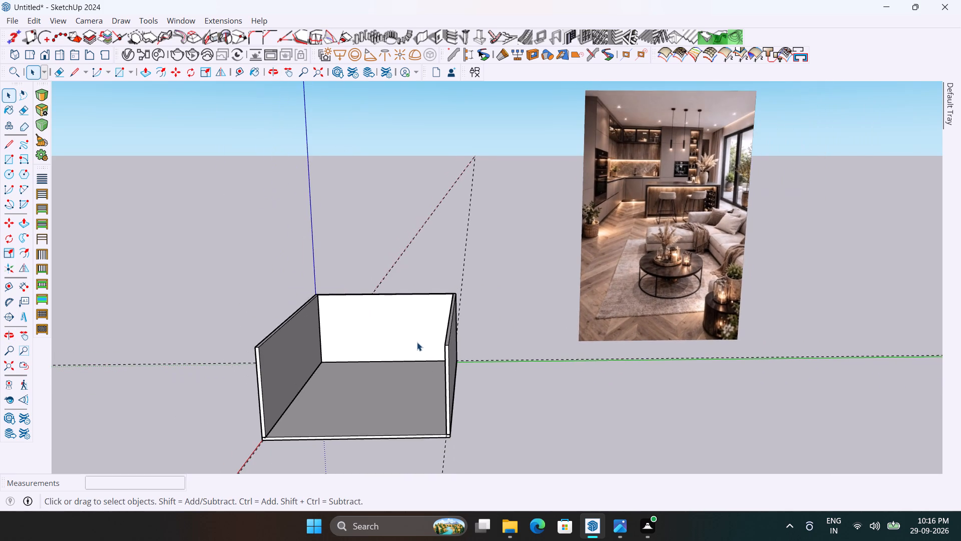
{"action": "middle_click_drag", "start_coordinate": [422, 343], "coordinate": [454, 360]}
{"action": "scroll", "coordinate": [452, 360], "scroll_direction": "up", "scroll_amount": 3}
{"action": "scroll", "coordinate": [451, 357], "scroll_direction": "down", "scroll_amount": 3}
{"action": "middle_click_drag", "start_coordinate": [441, 354], "coordinate": [437, 351]}
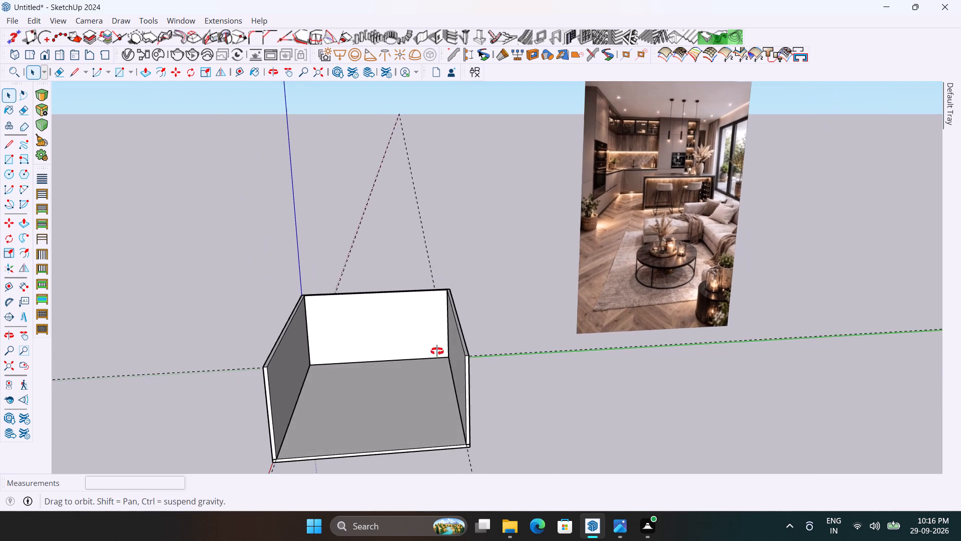
{"action": "middle_click_drag", "start_coordinate": [437, 351], "coordinate": [433, 369]}
{"action": "scroll", "coordinate": [341, 374], "scroll_direction": "up", "scroll_amount": 3}
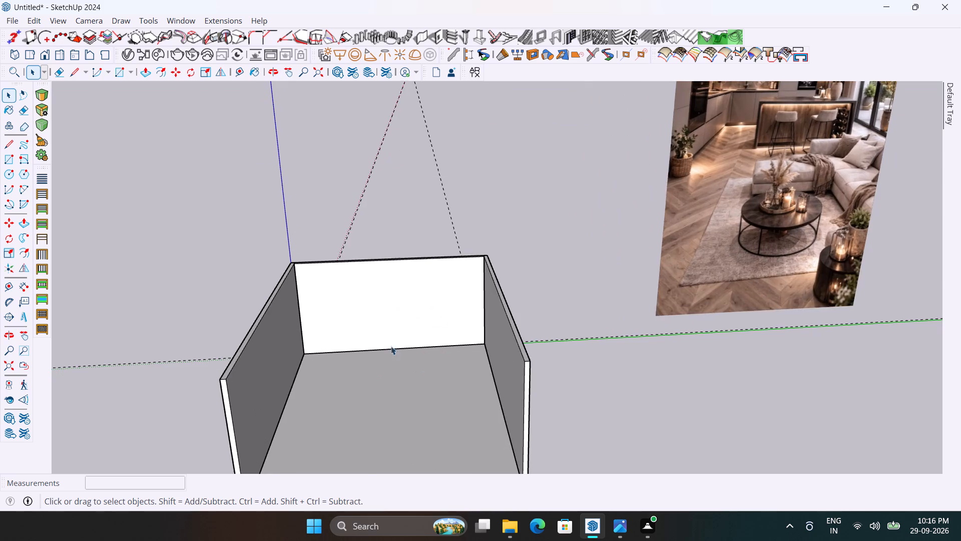
{"action": "scroll", "coordinate": [464, 272], "scroll_direction": "down", "scroll_amount": 3}
{"action": "scroll", "coordinate": [414, 327], "scroll_direction": "up", "scroll_amount": 2}
{"action": "scroll", "coordinate": [414, 331], "scroll_direction": "down", "scroll_amount": 2}
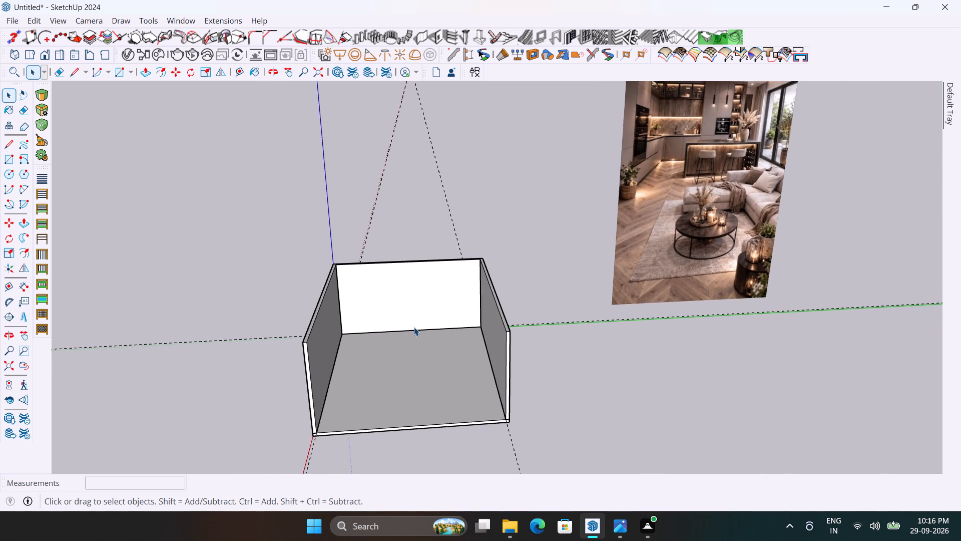
{"action": "middle_click_drag", "start_coordinate": [414, 327], "coordinate": [389, 368]}
{"action": "scroll", "coordinate": [413, 313], "scroll_direction": "up", "scroll_amount": 3}
{"action": "scroll", "coordinate": [415, 313], "scroll_direction": "down", "scroll_amount": 3}
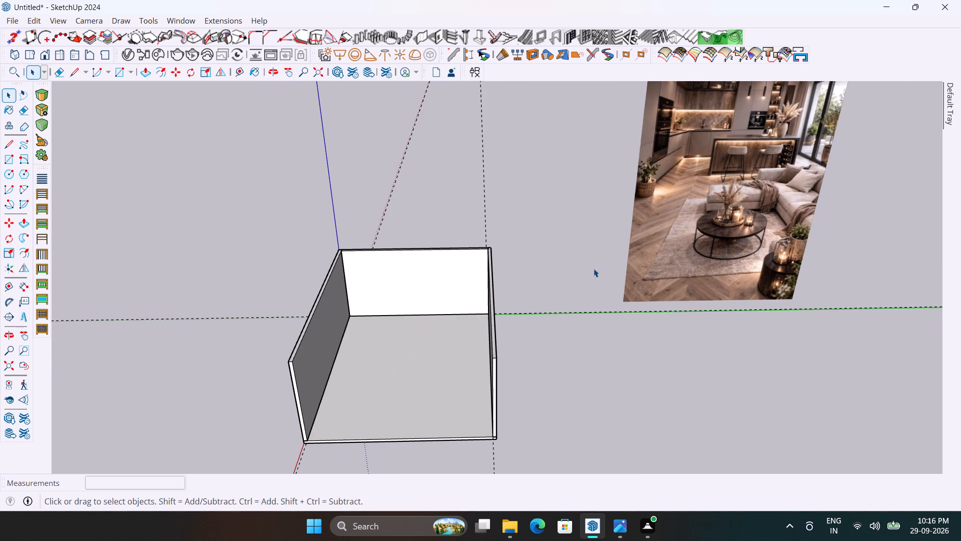
Examine the kitchen cabinets, island counter and window area in the reference image up close.
{"action": "scroll", "coordinate": [797, 100], "scroll_direction": "up", "scroll_amount": 9}
{"action": "scroll", "coordinate": [781, 141], "scroll_direction": "down", "scroll_amount": 2}
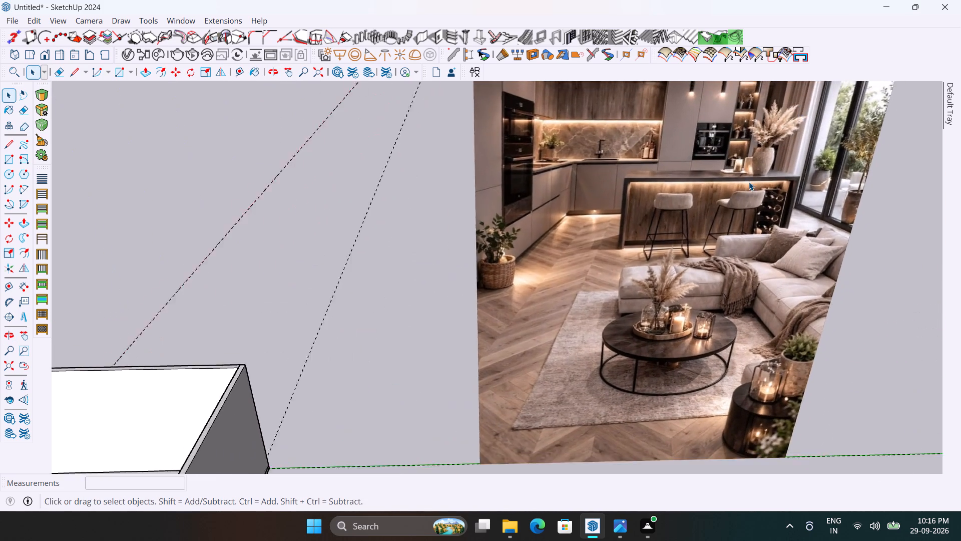
{"action": "scroll", "coordinate": [749, 182], "scroll_direction": "down", "scroll_amount": 2}
{"action": "scroll", "coordinate": [772, 107], "scroll_direction": "up", "scroll_amount": 10}
{"action": "scroll", "coordinate": [722, 187], "scroll_direction": "up", "scroll_amount": 4}
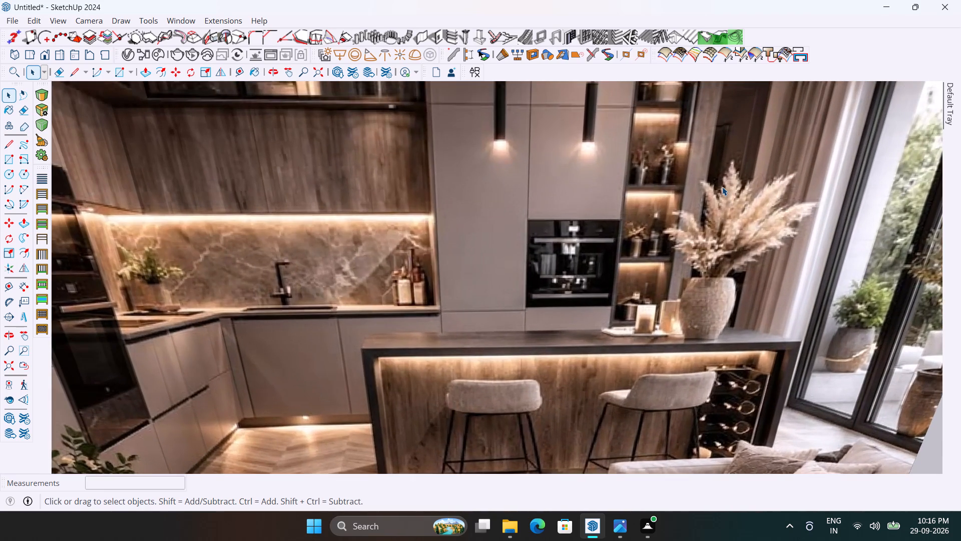
{"action": "scroll", "coordinate": [722, 187], "scroll_direction": "down", "scroll_amount": 3}
{"action": "scroll", "coordinate": [760, 114], "scroll_direction": "up", "scroll_amount": 4}
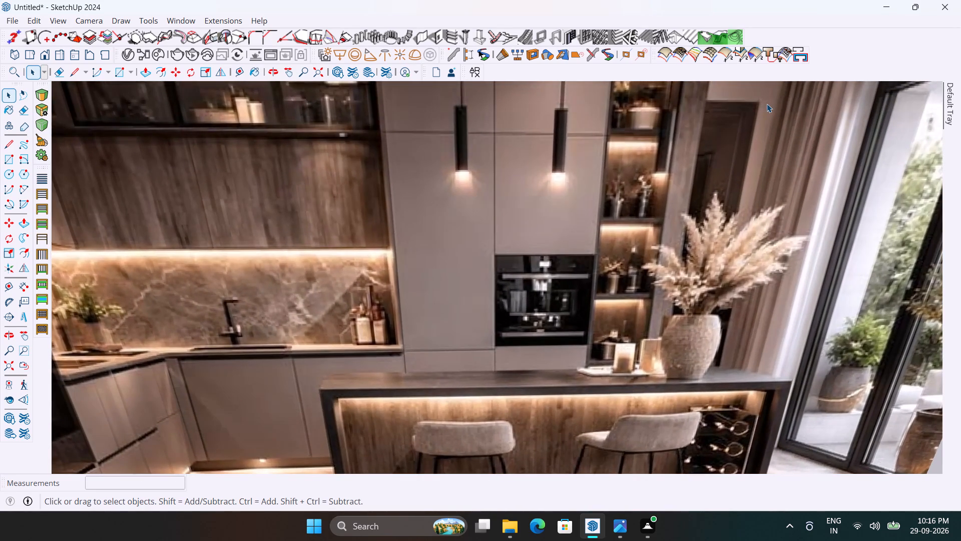
{"action": "scroll", "coordinate": [767, 104], "scroll_direction": "down", "scroll_amount": 4}
{"action": "scroll", "coordinate": [769, 147], "scroll_direction": "down", "scroll_amount": 8}
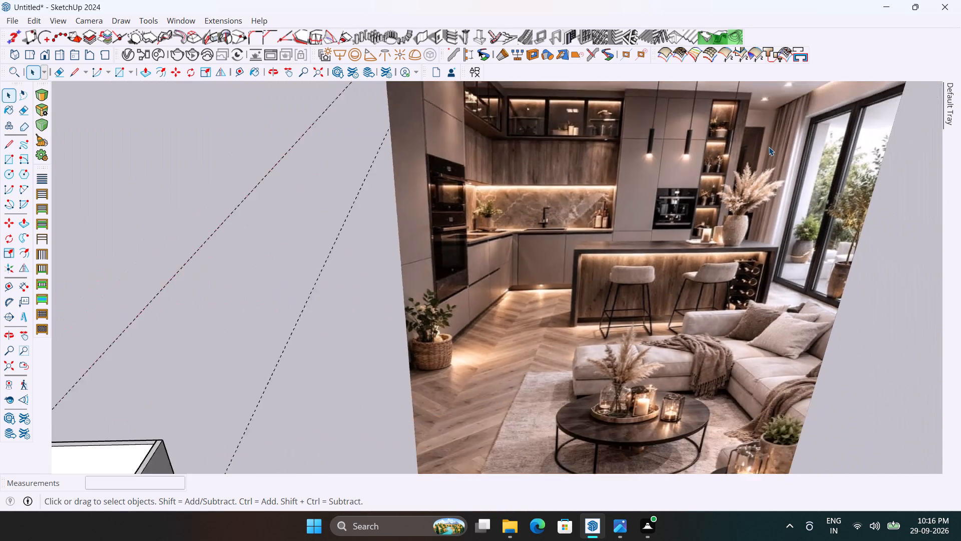
{"action": "scroll", "coordinate": [769, 147], "scroll_direction": "down", "scroll_amount": 8}
{"action": "scroll", "coordinate": [532, 233], "scroll_direction": "down", "scroll_amount": 2}
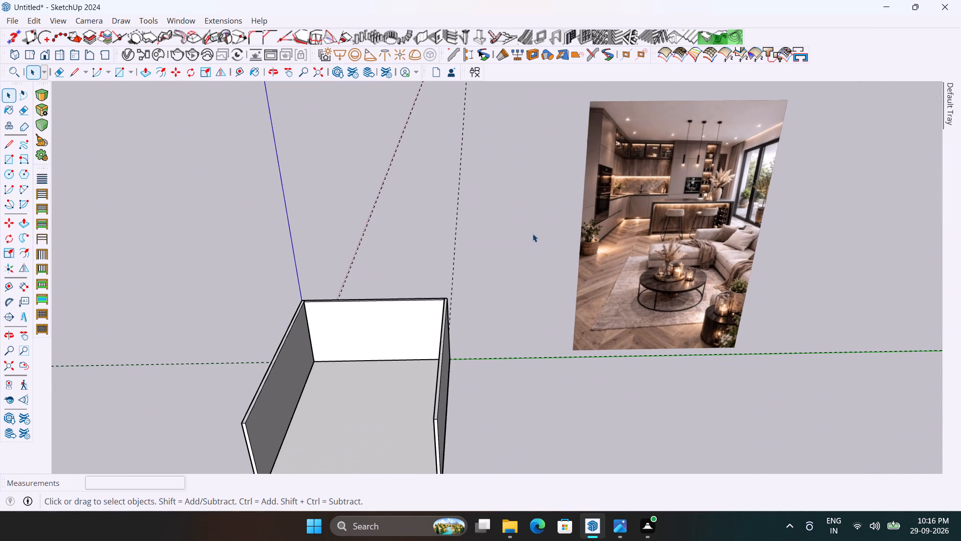
Place a guide line on the floor 2' in front of the back wall with the Tape Measure.
{"action": "scroll", "coordinate": [289, 426], "scroll_direction": "up", "scroll_amount": 3}
{"action": "scroll", "coordinate": [347, 354], "scroll_direction": "up", "scroll_amount": 5}
{"action": "scroll", "coordinate": [466, 281], "scroll_direction": "down", "scroll_amount": 5}
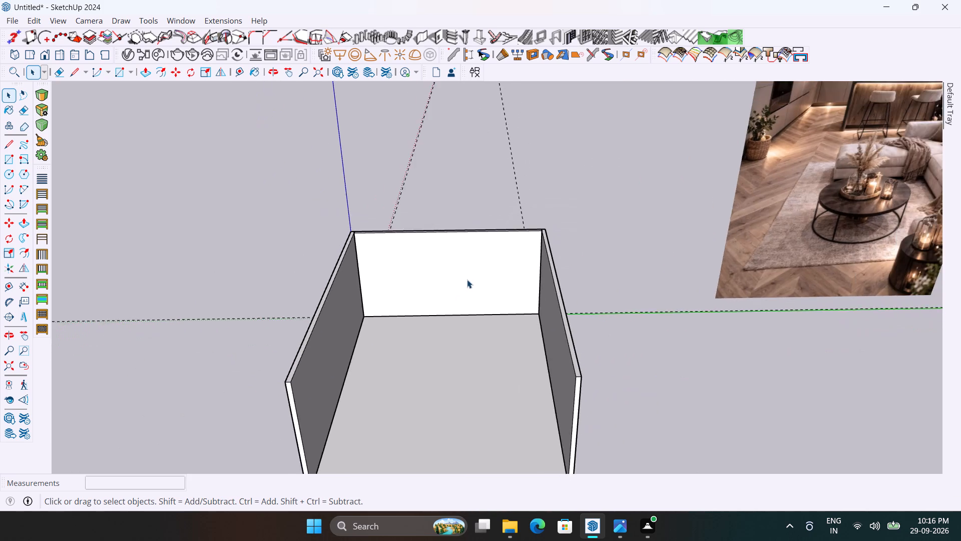
{"action": "middle_click_drag", "start_coordinate": [467, 280], "coordinate": [461, 372]}
{"action": "scroll", "coordinate": [440, 317], "scroll_direction": "up", "scroll_amount": 5}
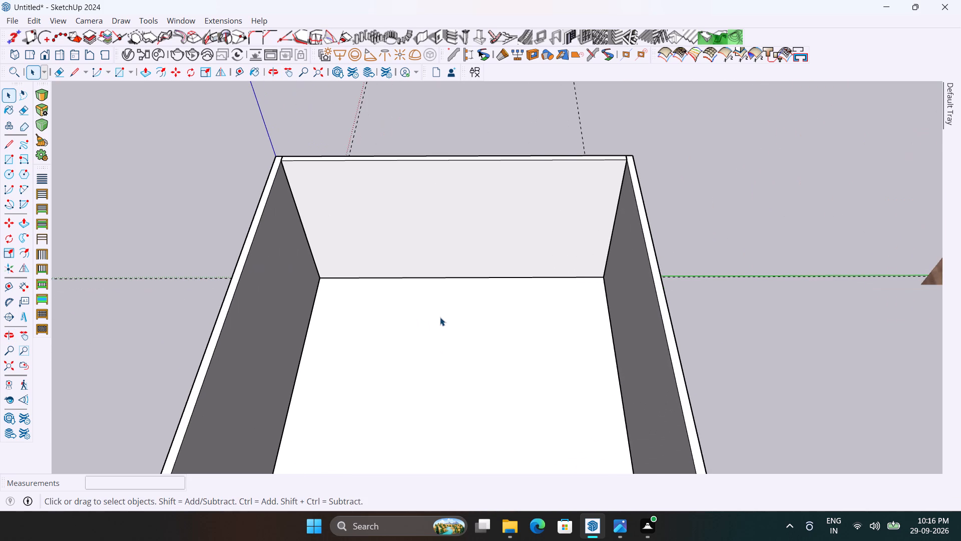
{"action": "key", "text": "e"}
{"action": "key", "text": "r"}
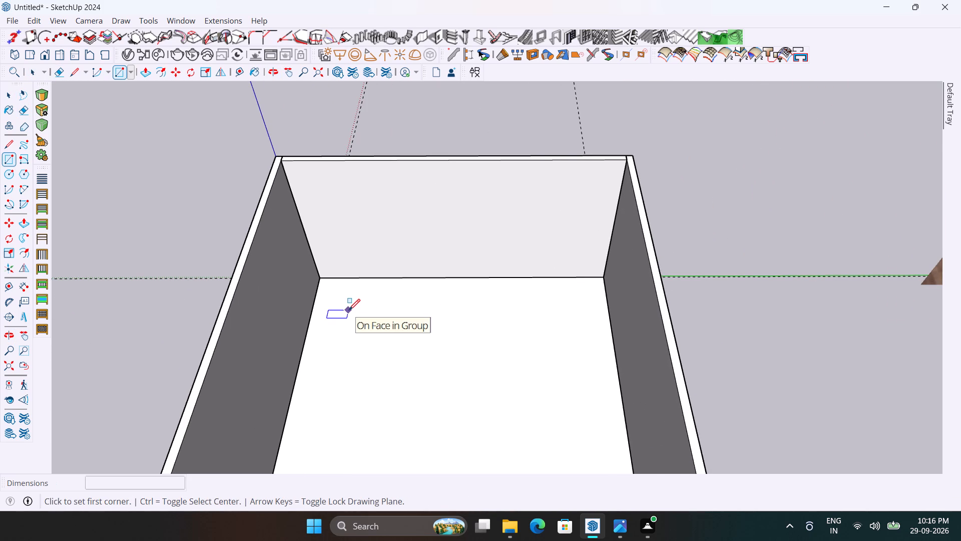
{"action": "key", "text": "space"}
{"action": "type", "text": "t"}
{"action": "left_click", "coordinate": [387, 277]}
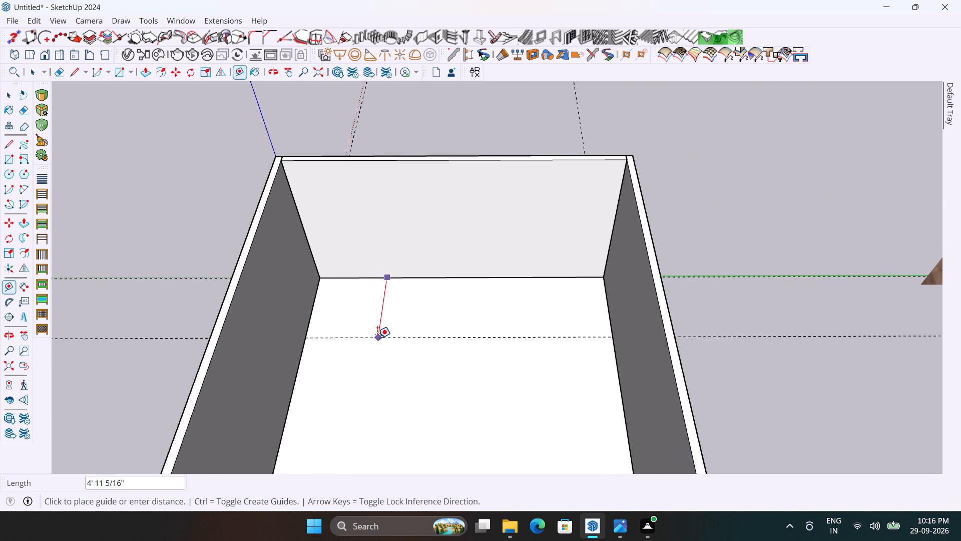
{"action": "type", "text": "2'"}
{"action": "key", "text": "Return"}
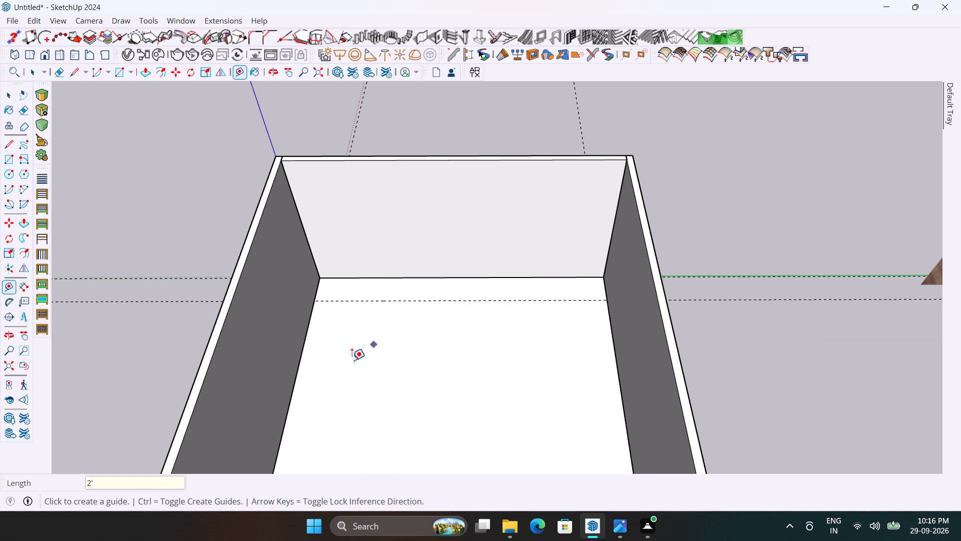
Place a guide line on the floor 2' in from the left side wall.
{"action": "left_click", "coordinate": [301, 361]}
{"action": "type", "text": "2'"}
{"action": "key", "text": "Return"}
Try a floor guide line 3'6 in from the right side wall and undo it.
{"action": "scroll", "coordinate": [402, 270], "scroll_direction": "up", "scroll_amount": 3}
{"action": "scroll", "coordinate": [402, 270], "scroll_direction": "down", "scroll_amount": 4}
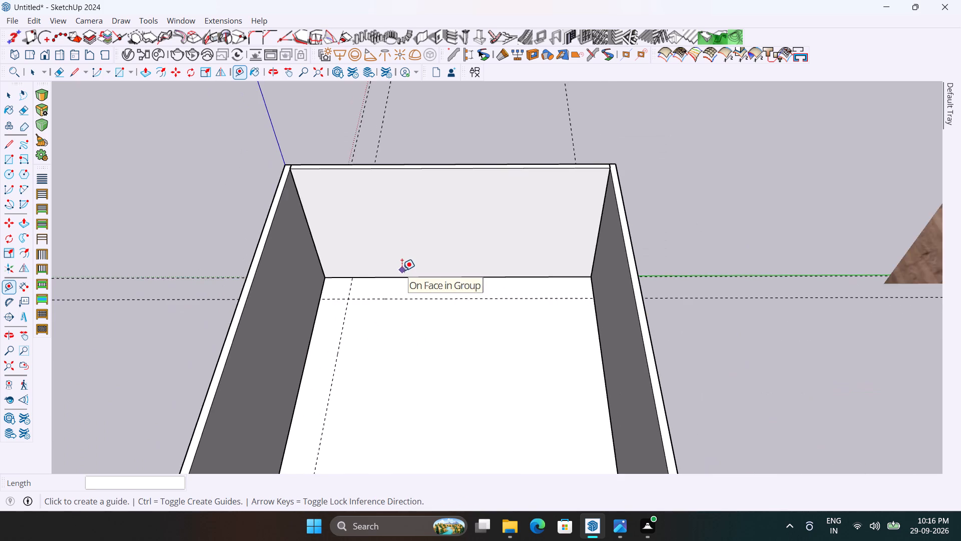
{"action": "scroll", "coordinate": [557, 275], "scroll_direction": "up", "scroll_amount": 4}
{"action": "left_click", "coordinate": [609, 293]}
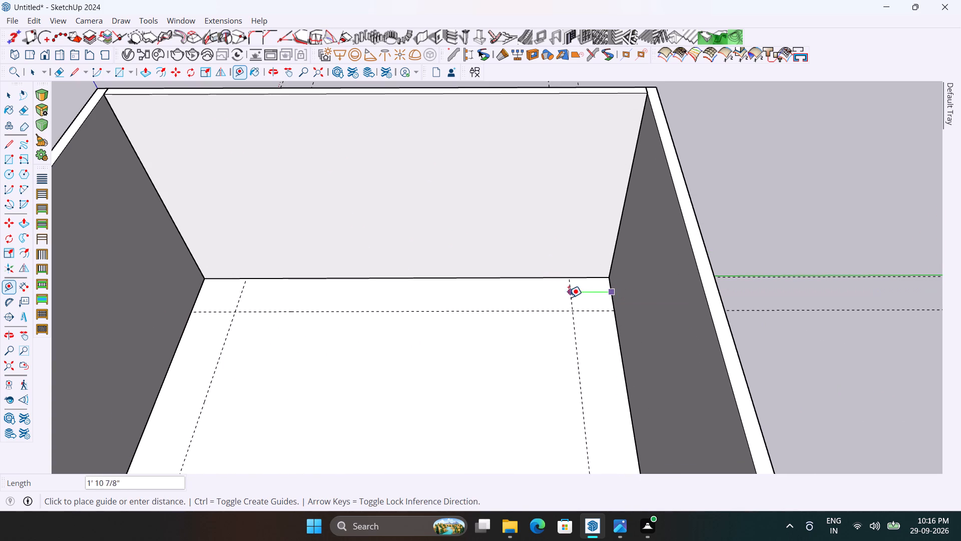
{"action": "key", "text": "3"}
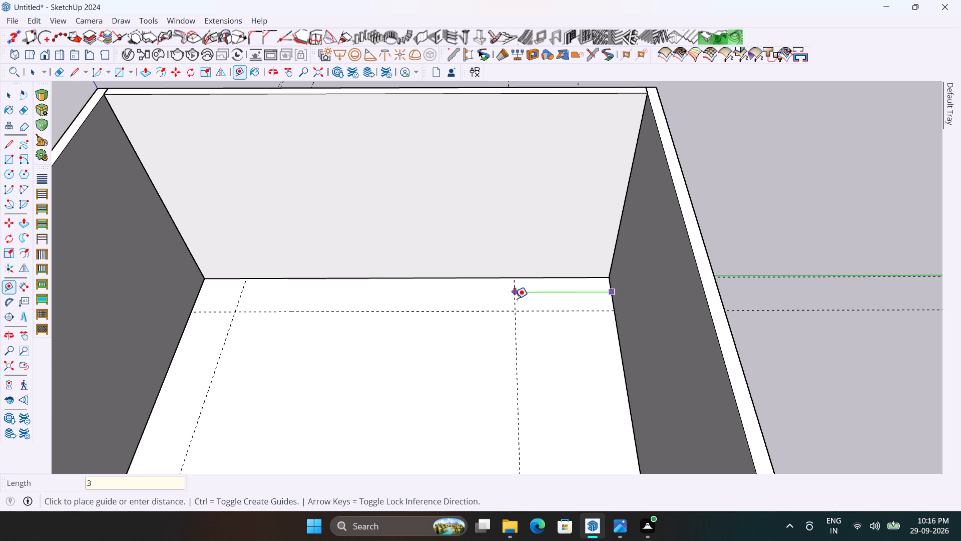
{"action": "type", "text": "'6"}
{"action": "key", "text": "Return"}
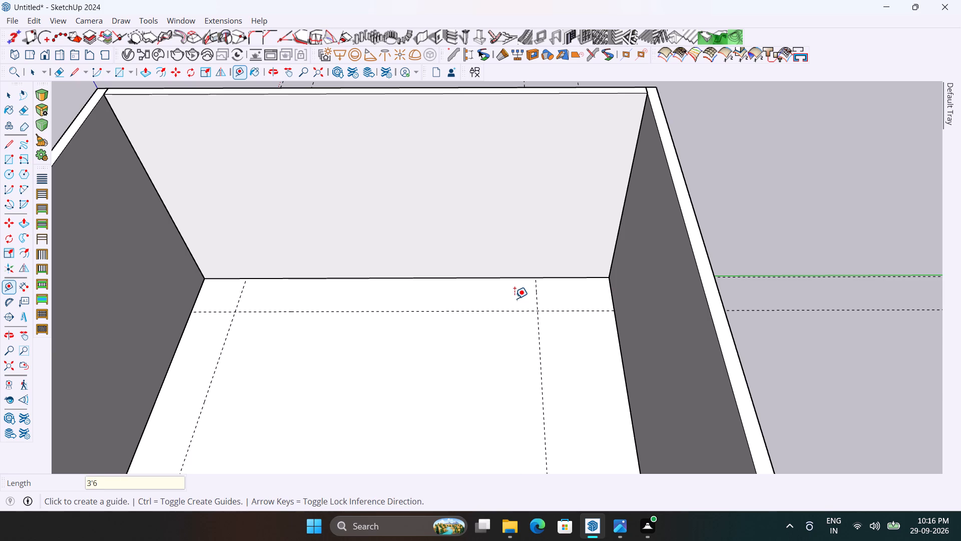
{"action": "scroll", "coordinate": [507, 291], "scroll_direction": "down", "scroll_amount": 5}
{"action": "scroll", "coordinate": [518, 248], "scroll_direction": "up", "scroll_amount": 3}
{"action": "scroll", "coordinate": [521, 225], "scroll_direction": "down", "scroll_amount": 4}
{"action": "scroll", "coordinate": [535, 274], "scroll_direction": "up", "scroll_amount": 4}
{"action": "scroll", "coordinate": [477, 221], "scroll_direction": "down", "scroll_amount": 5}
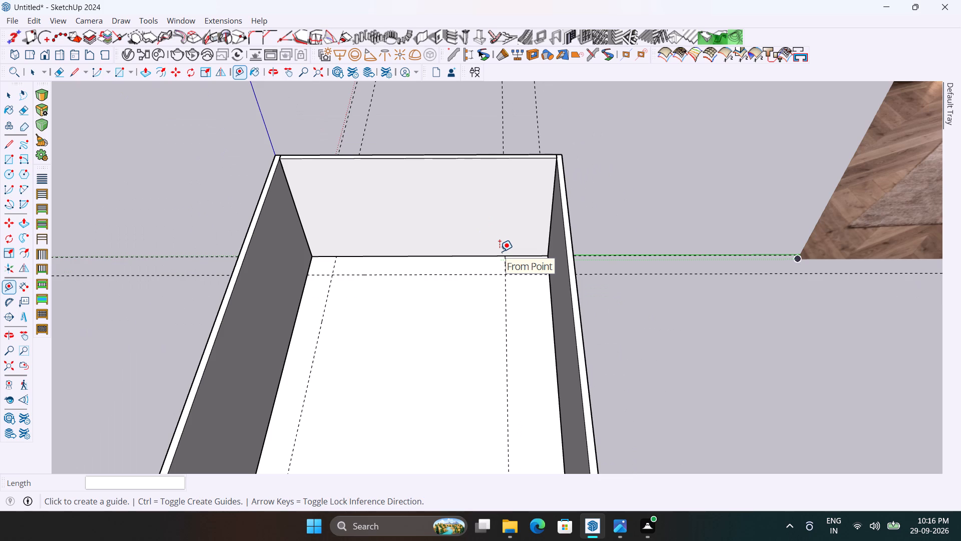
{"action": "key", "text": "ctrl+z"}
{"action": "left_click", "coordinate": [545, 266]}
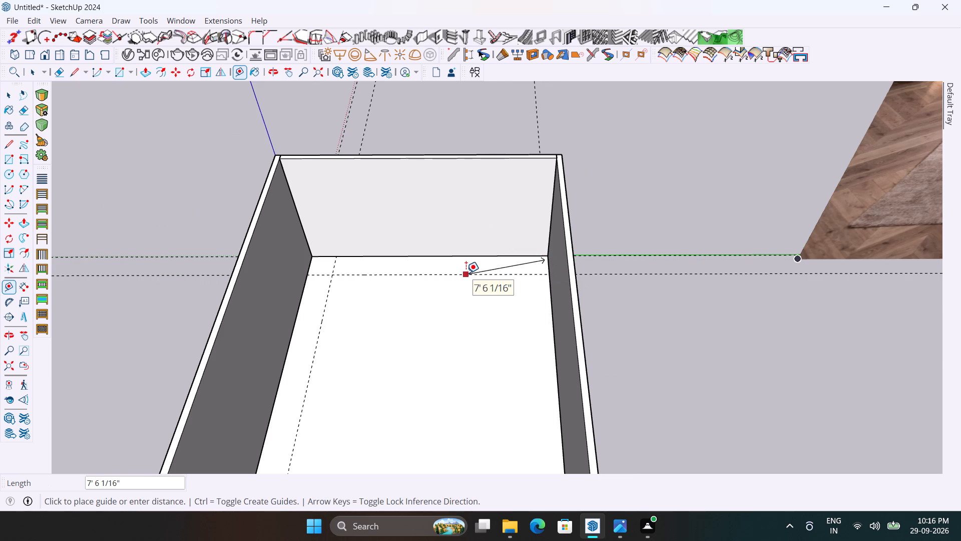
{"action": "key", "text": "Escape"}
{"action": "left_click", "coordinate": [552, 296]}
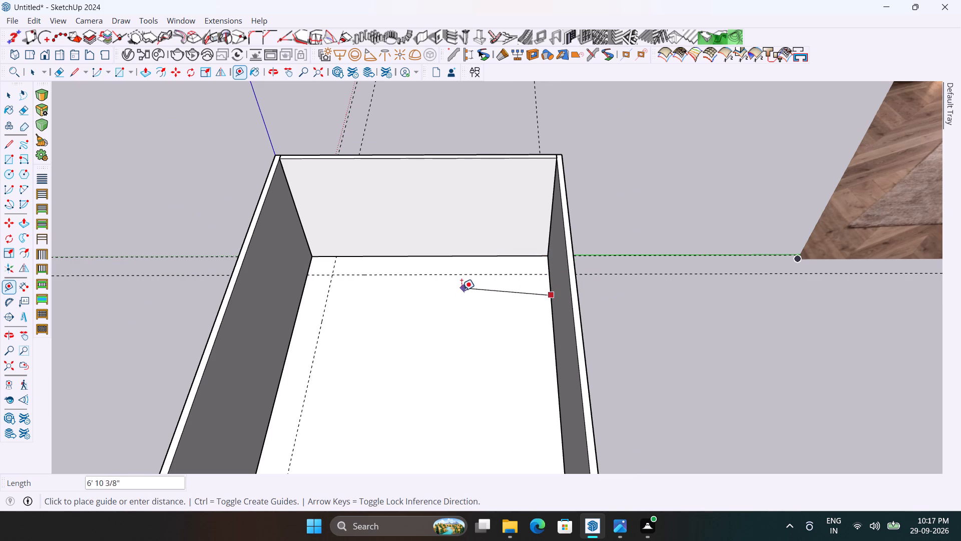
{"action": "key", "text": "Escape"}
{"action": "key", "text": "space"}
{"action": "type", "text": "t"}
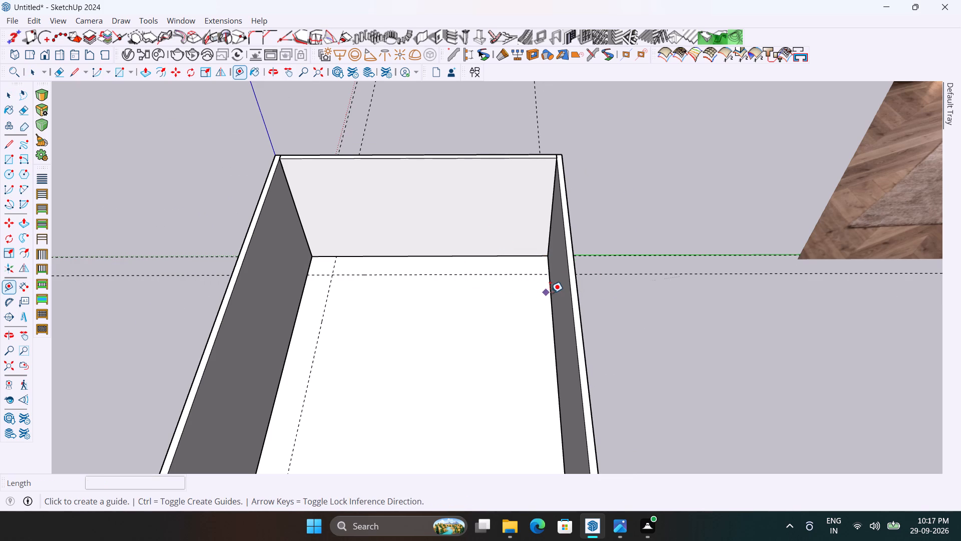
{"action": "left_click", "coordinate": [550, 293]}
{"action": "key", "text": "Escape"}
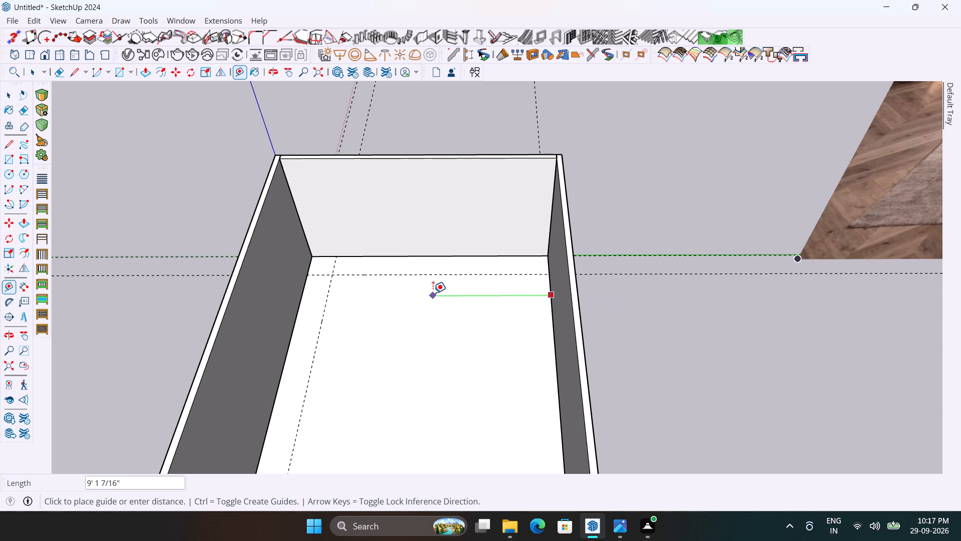
Place a guide line on the floor 6' in from the right side wall.
{"action": "scroll", "coordinate": [588, 253], "scroll_direction": "up", "scroll_amount": 5}
{"action": "scroll", "coordinate": [536, 262], "scroll_direction": "up", "scroll_amount": 4}
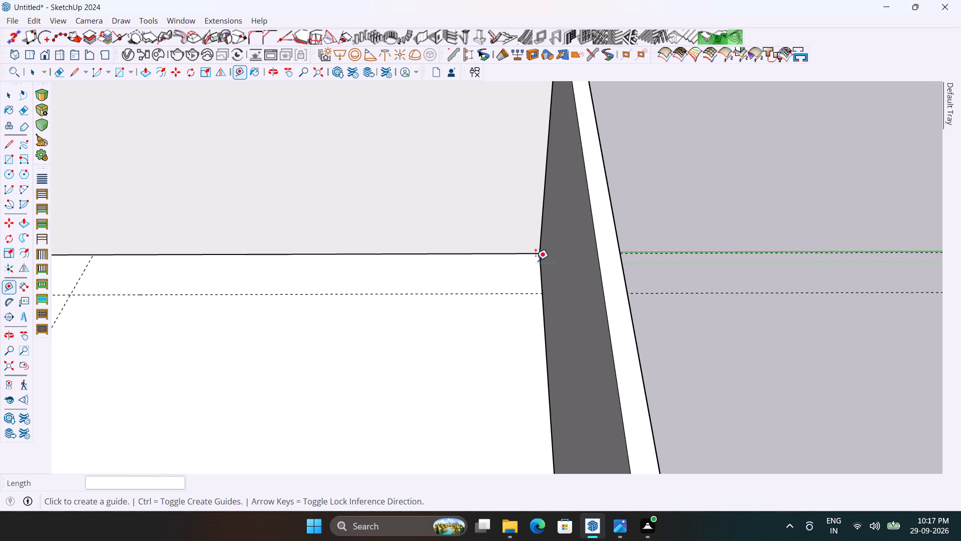
{"action": "key", "text": "space"}
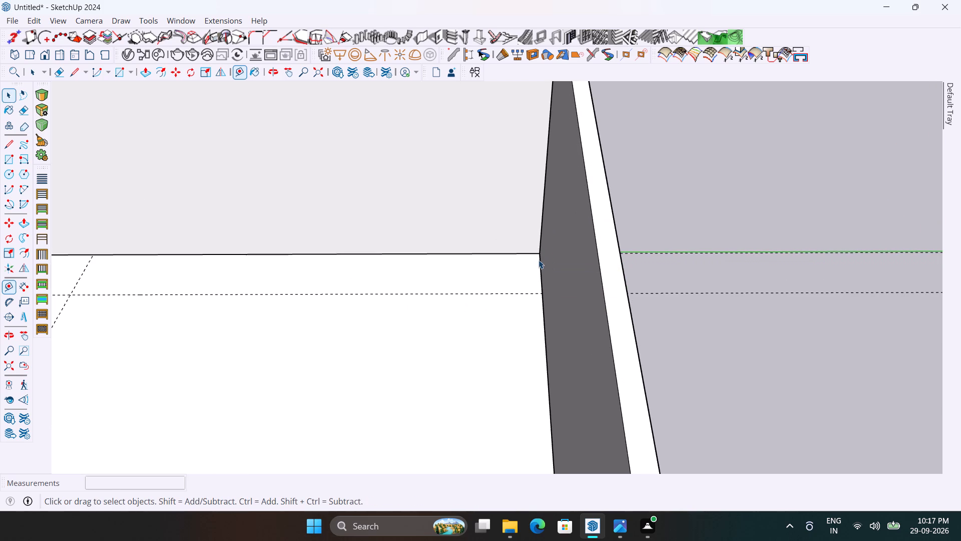
{"action": "key", "text": "t"}
{"action": "left_click", "coordinate": [539, 262]}
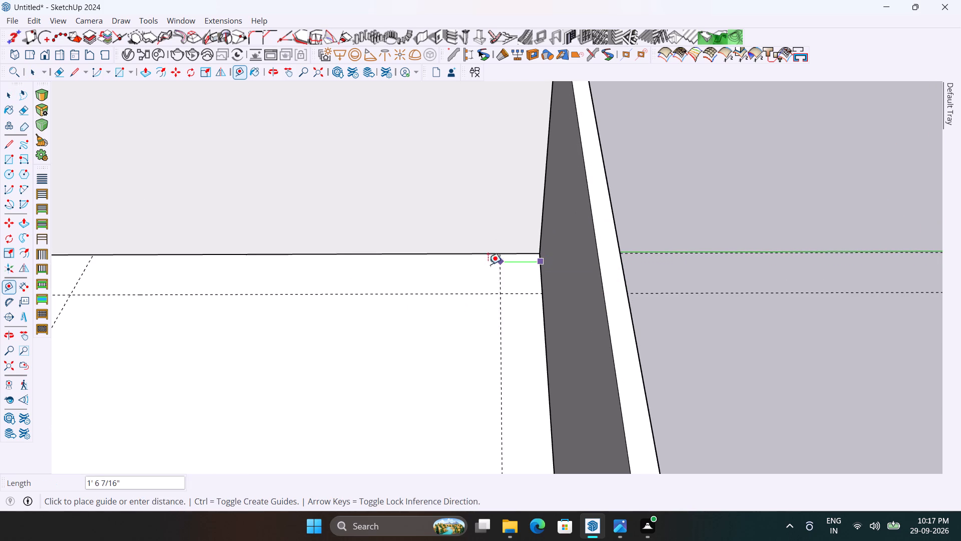
{"action": "type", "text": "6'"}
{"action": "key", "text": "Return"}
Place a guide line on the floor 10' in front of the back wall.
{"action": "scroll", "coordinate": [418, 265], "scroll_direction": "down", "scroll_amount": 11}
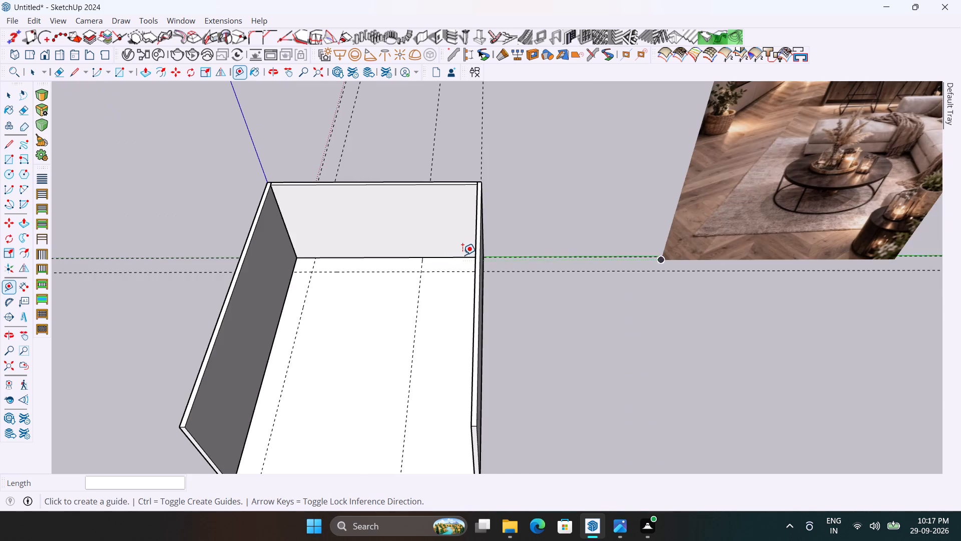
{"action": "scroll", "coordinate": [429, 312], "scroll_direction": "up", "scroll_amount": 4}
{"action": "scroll", "coordinate": [437, 263], "scroll_direction": "down", "scroll_amount": 3}
{"action": "scroll", "coordinate": [312, 320], "scroll_direction": "up", "scroll_amount": 3}
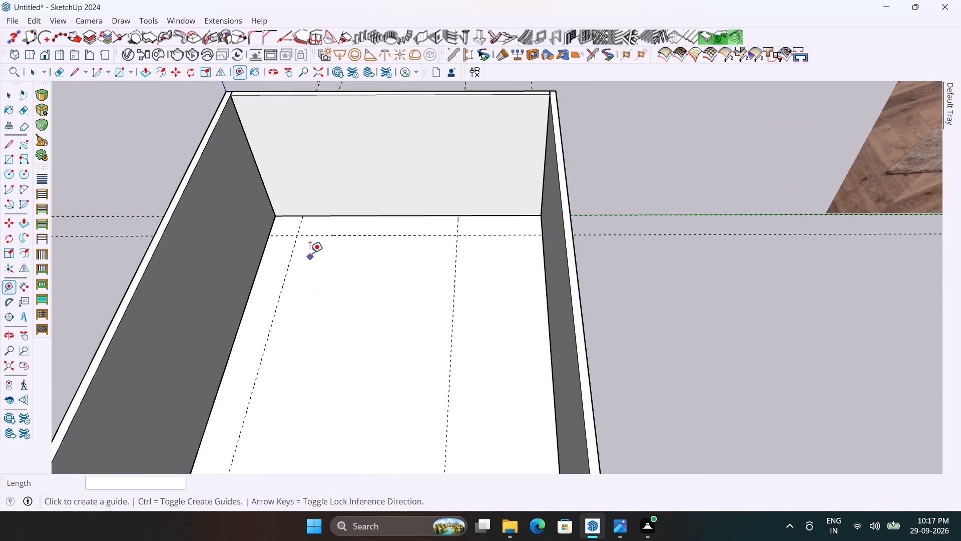
{"action": "scroll", "coordinate": [308, 244], "scroll_direction": "up", "scroll_amount": 2}
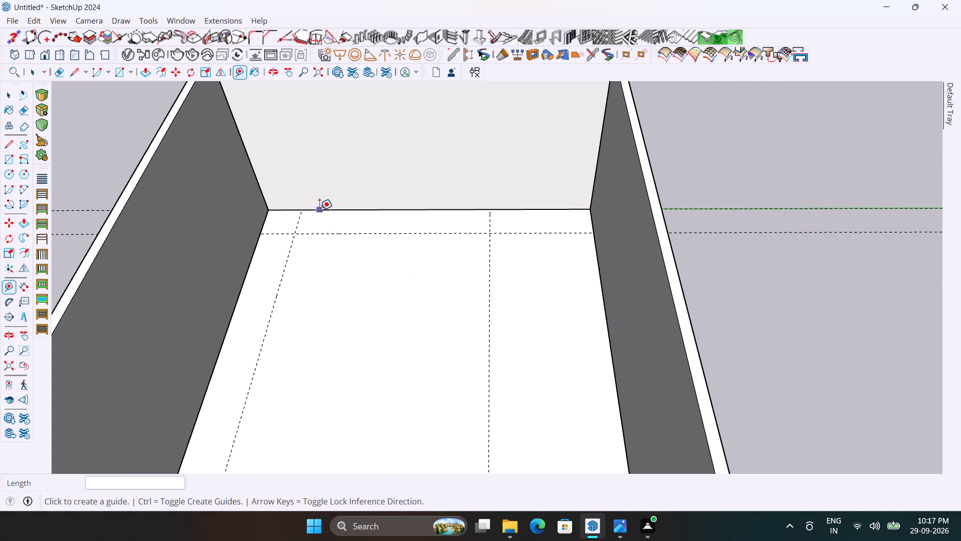
{"action": "left_click", "coordinate": [319, 209]}
{"action": "scroll", "coordinate": [342, 297], "scroll_direction": "down", "scroll_amount": 4}
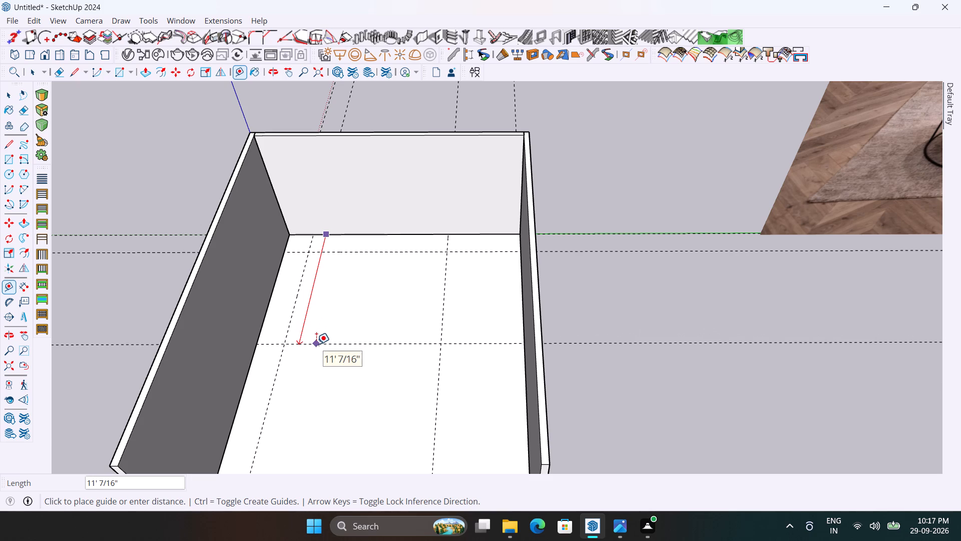
{"action": "type", "text": "10'"}
{"action": "key", "text": "Return"}
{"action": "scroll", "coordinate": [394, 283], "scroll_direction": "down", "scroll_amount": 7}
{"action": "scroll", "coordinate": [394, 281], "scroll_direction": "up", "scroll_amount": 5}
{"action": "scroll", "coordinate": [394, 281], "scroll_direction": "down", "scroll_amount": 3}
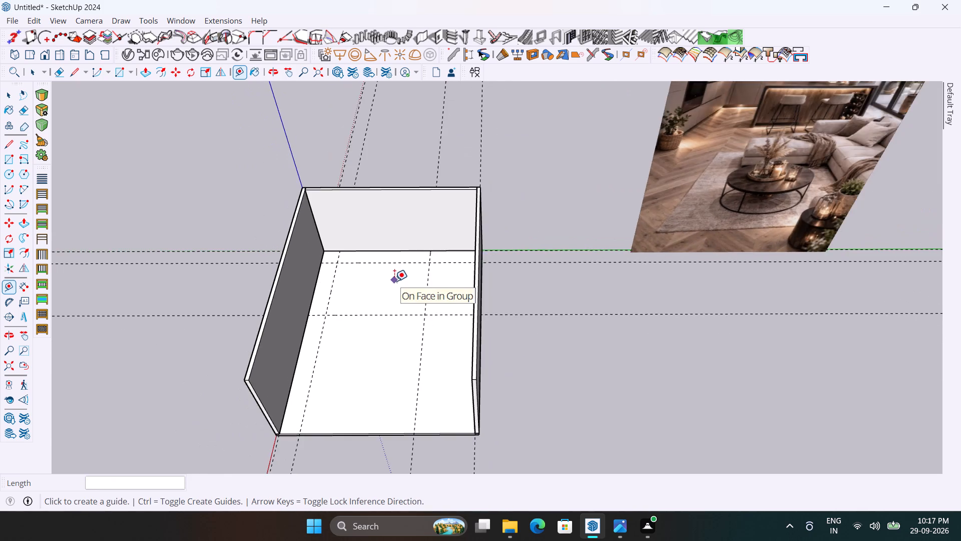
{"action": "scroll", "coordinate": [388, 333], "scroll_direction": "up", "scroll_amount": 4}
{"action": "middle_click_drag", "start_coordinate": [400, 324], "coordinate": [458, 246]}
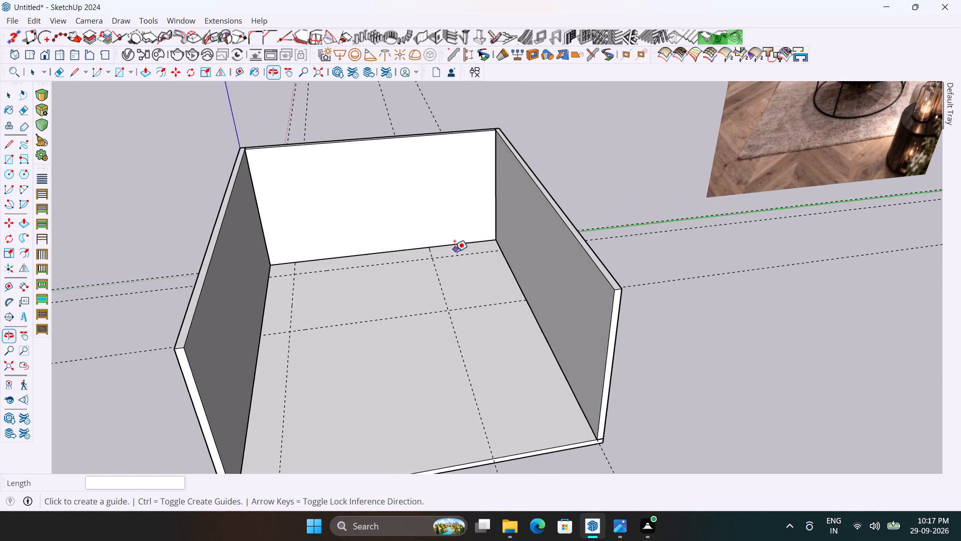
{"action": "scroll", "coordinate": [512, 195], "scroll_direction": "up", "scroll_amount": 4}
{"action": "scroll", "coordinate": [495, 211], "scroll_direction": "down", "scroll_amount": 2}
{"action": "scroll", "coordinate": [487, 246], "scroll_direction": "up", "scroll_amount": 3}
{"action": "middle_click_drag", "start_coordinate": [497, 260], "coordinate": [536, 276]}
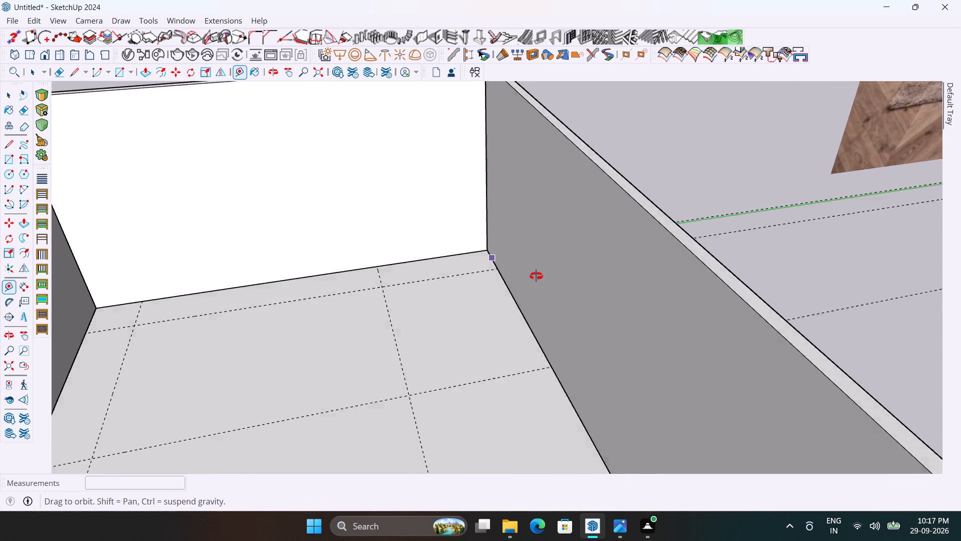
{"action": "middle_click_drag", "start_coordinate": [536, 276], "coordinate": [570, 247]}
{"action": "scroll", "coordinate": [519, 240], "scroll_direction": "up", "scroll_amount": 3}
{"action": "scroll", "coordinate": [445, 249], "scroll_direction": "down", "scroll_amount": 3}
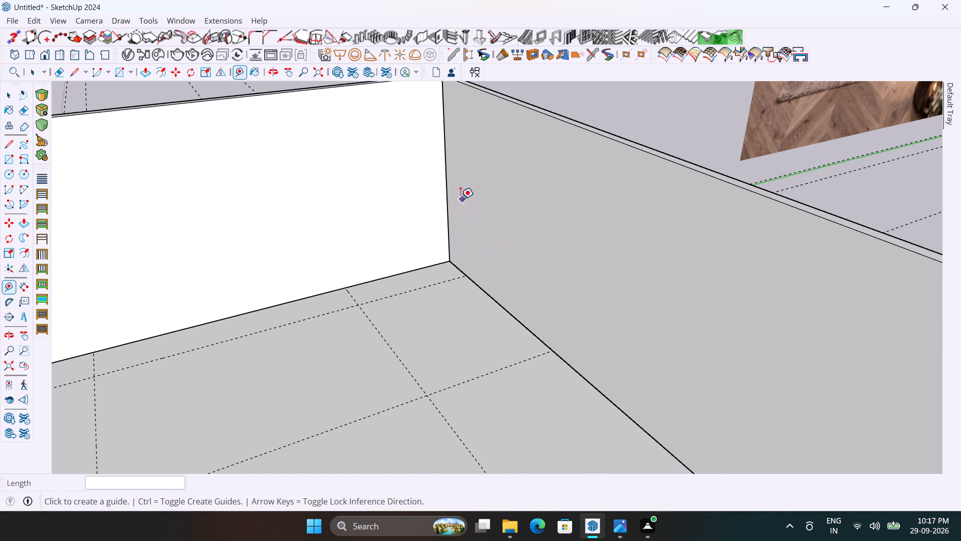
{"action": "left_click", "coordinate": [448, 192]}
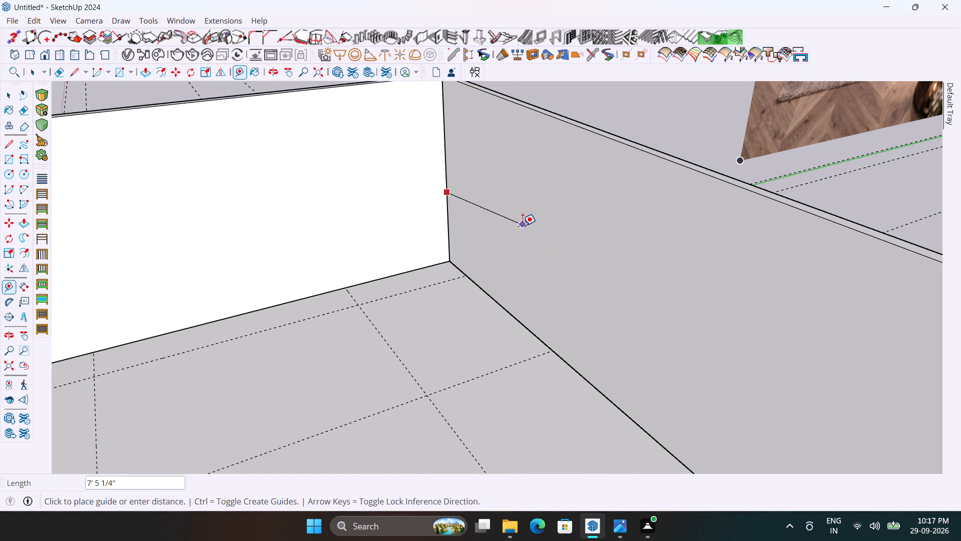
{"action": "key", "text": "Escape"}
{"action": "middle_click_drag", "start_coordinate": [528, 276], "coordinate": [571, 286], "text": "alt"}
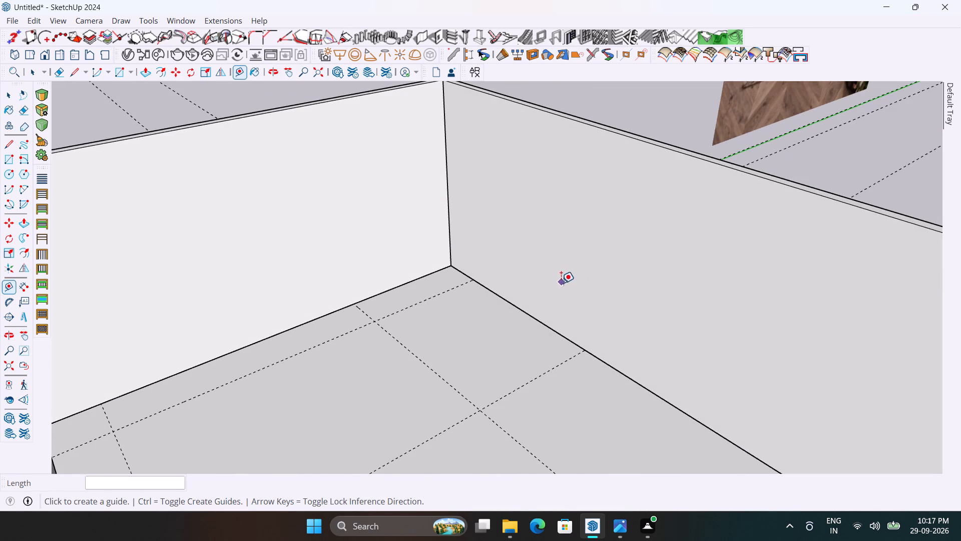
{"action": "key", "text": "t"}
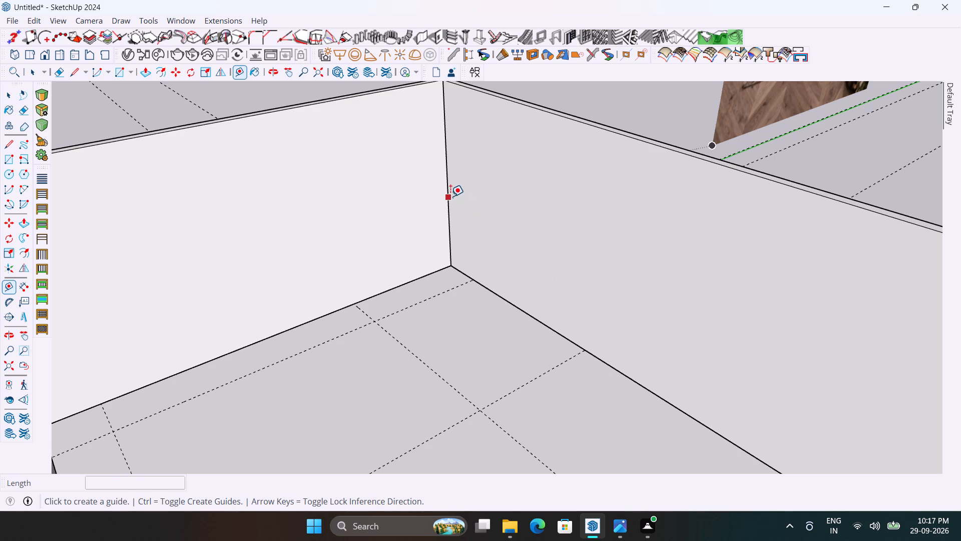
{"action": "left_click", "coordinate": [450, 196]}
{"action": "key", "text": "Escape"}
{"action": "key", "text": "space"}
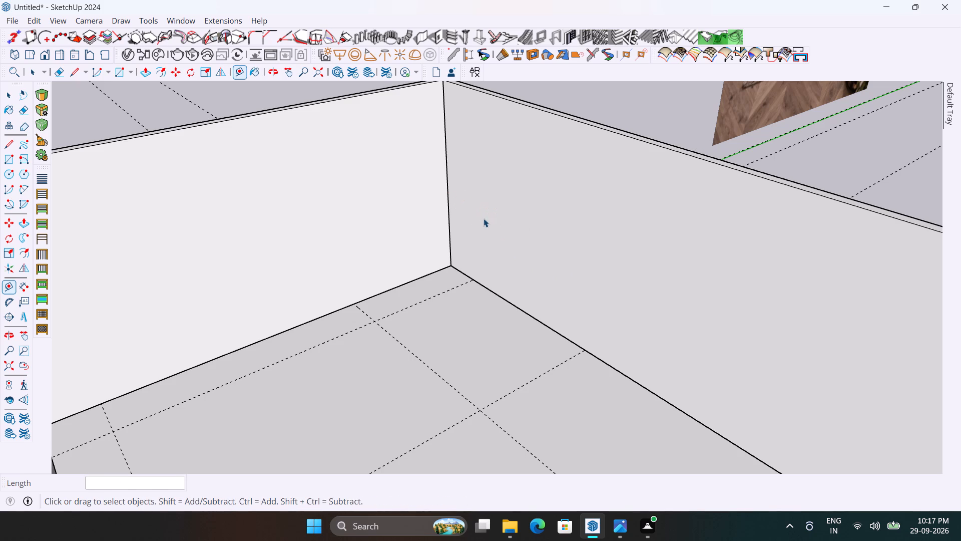
Place a vertical guide line on the right side wall 2' from the back corner.
{"action": "type", "text": "t"}
{"action": "left_click", "coordinate": [448, 208]}
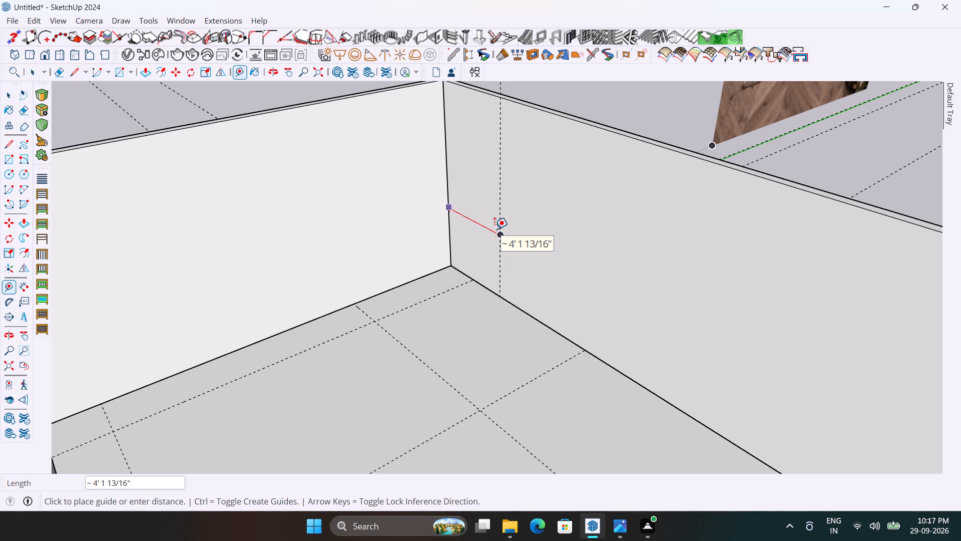
{"action": "key", "text": "2"}
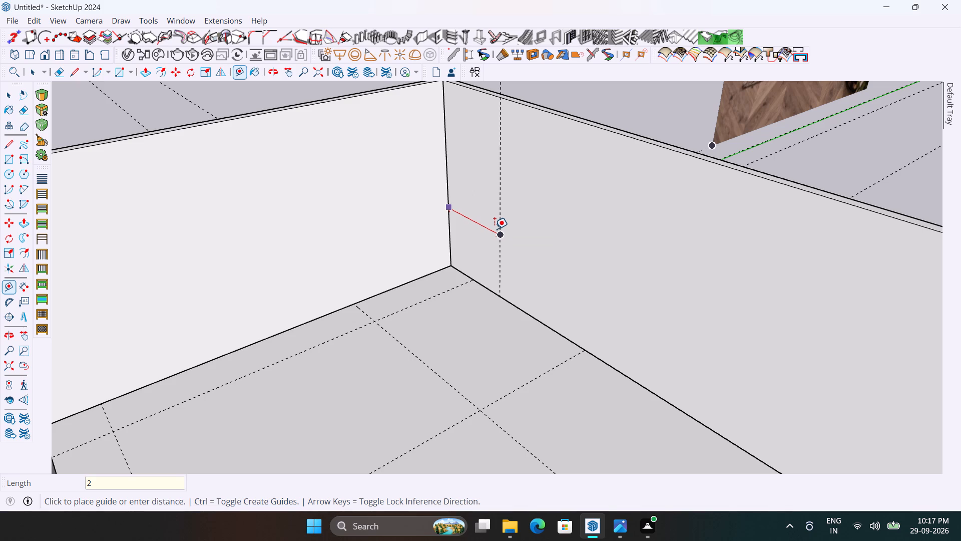
{"action": "key", "text": "apostrophe"}
{"action": "key", "text": "Return"}
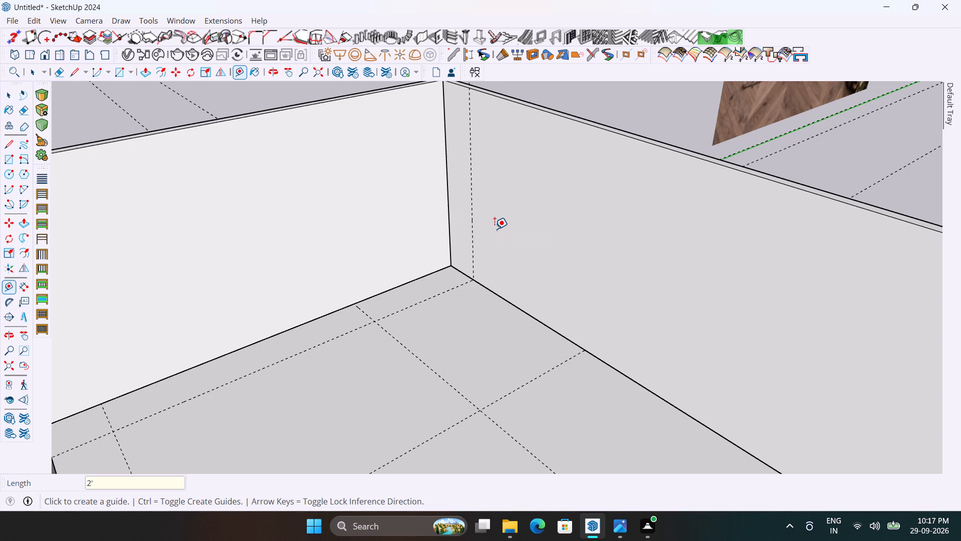
Place a second vertical guide line on the right side wall, 12' further along from the 2' guide.
{"action": "left_click", "coordinate": [473, 200]}
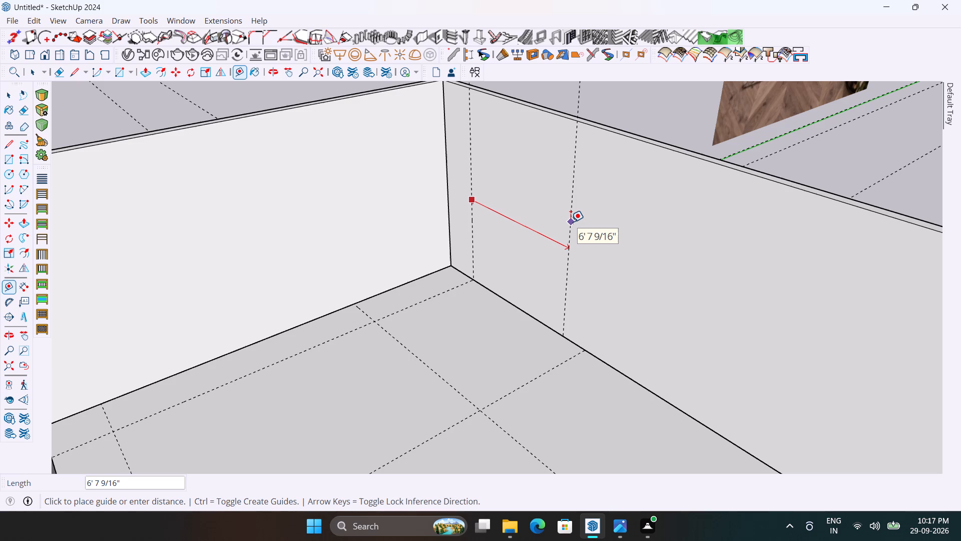
{"action": "type", "text": "12'"}
{"action": "key", "text": "Return"}
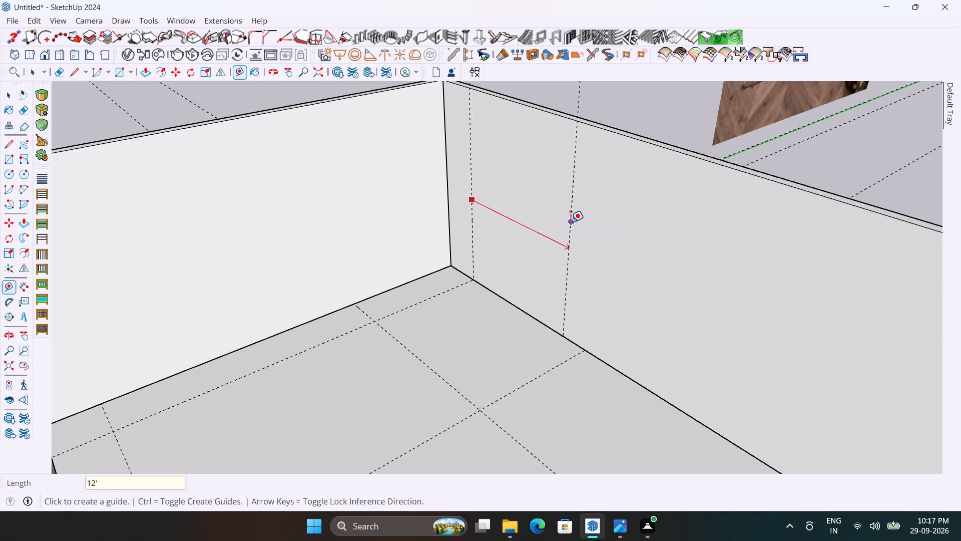
{"action": "scroll", "coordinate": [553, 214], "scroll_direction": "down", "scroll_amount": 5}
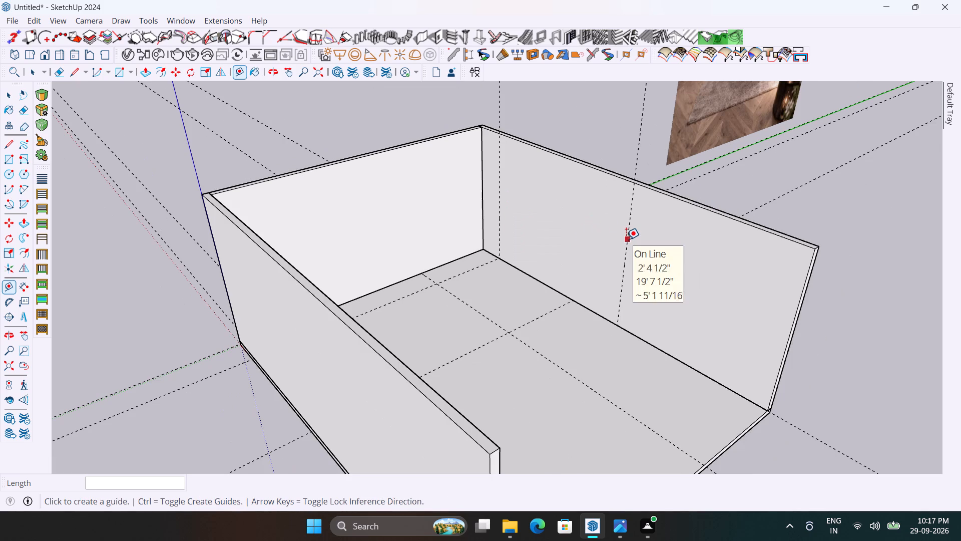
{"action": "key", "text": "space"}
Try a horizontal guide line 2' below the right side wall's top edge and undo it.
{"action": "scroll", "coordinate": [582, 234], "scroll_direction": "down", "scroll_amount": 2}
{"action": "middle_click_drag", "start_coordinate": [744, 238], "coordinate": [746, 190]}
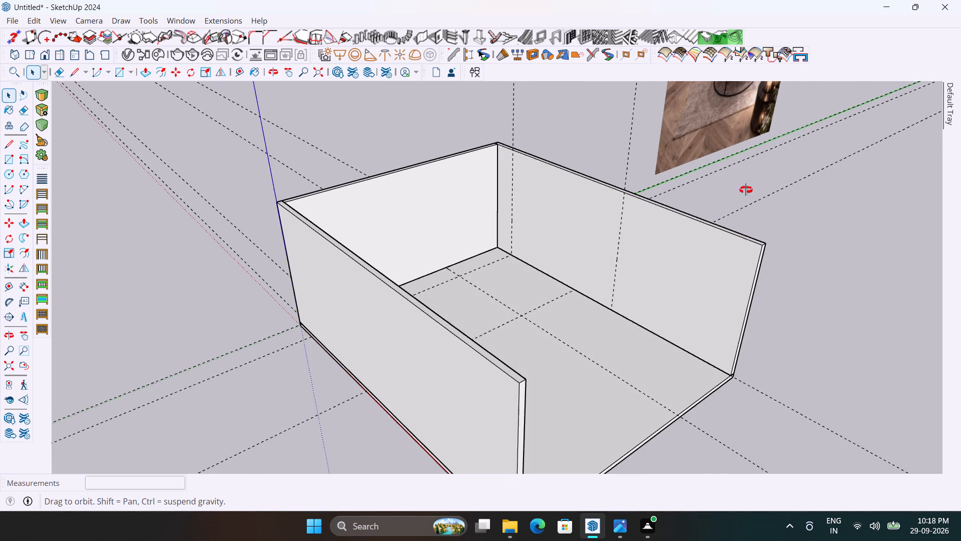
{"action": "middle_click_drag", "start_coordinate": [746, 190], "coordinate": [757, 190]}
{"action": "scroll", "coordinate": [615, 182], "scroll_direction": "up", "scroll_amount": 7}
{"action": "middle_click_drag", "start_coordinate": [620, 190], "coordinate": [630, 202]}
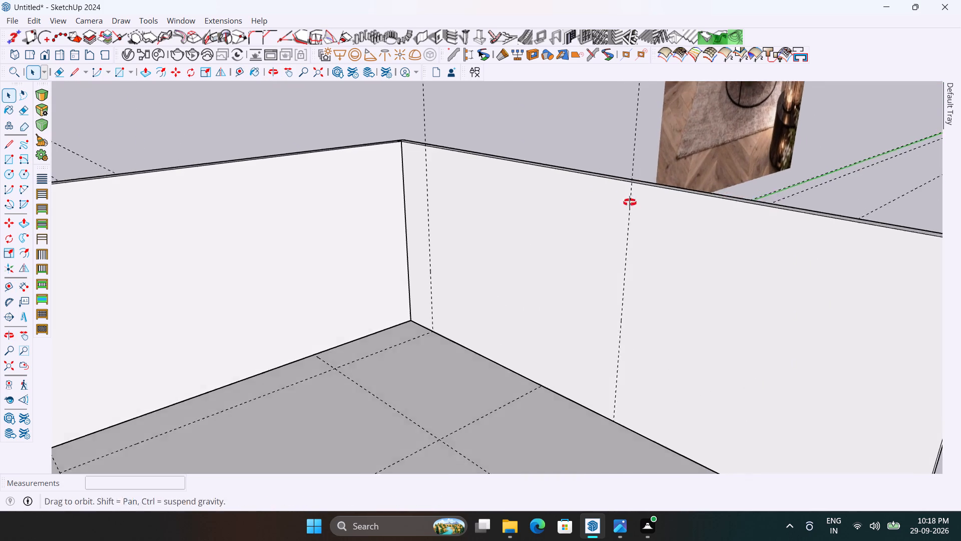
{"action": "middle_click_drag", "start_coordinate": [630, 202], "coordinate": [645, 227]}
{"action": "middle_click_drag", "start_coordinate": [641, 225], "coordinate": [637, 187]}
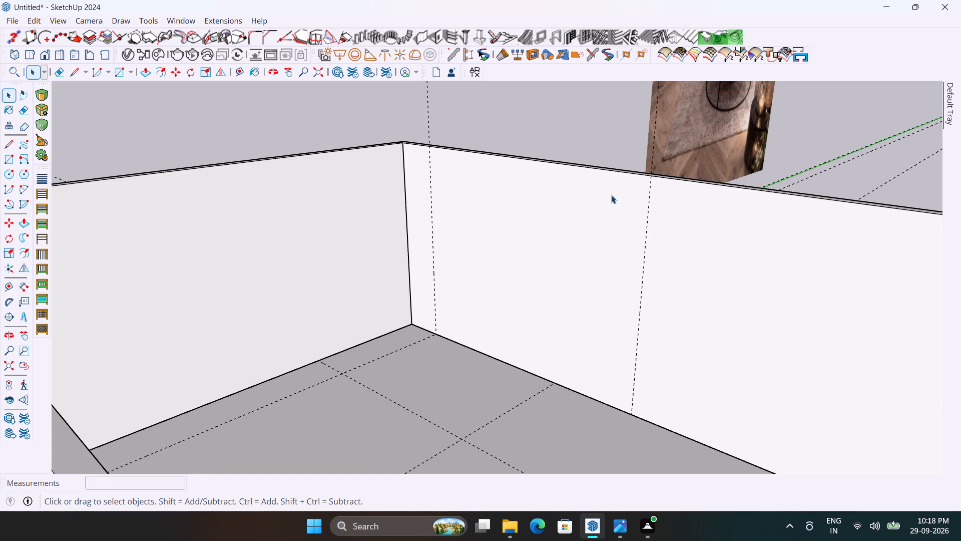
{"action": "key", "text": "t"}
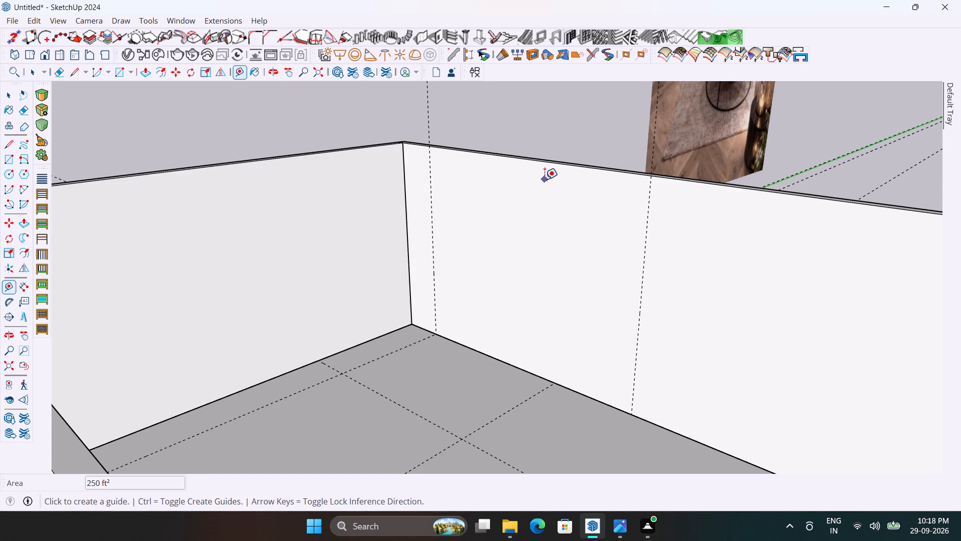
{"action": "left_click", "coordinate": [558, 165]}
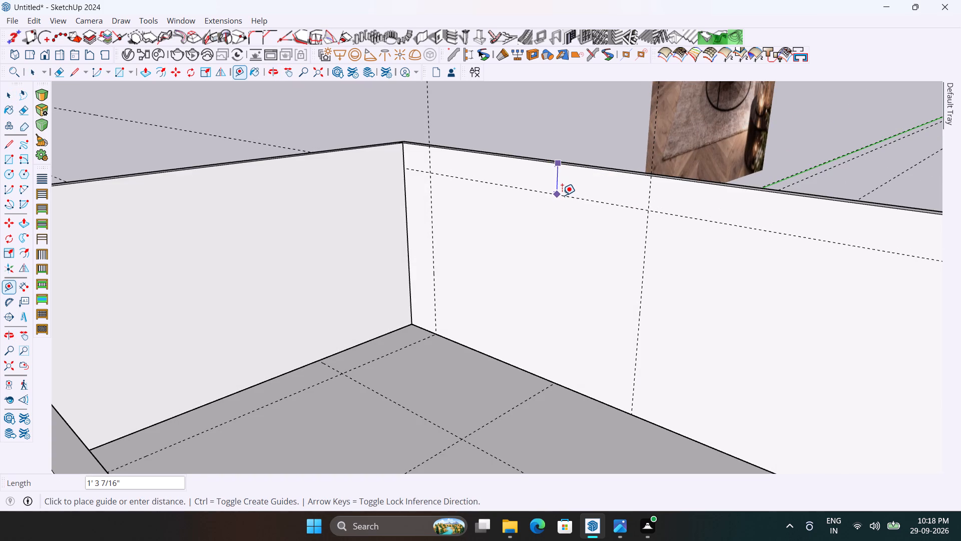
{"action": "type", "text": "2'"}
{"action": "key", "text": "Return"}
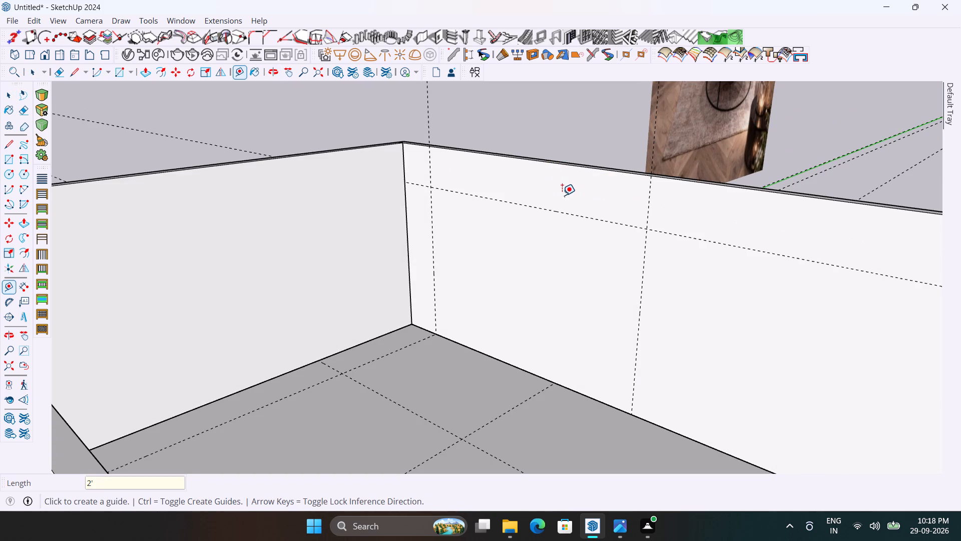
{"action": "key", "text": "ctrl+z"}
Place a horizontal guide line on the right side wall 1' below its top edge.
{"action": "left_click", "coordinate": [569, 166]}
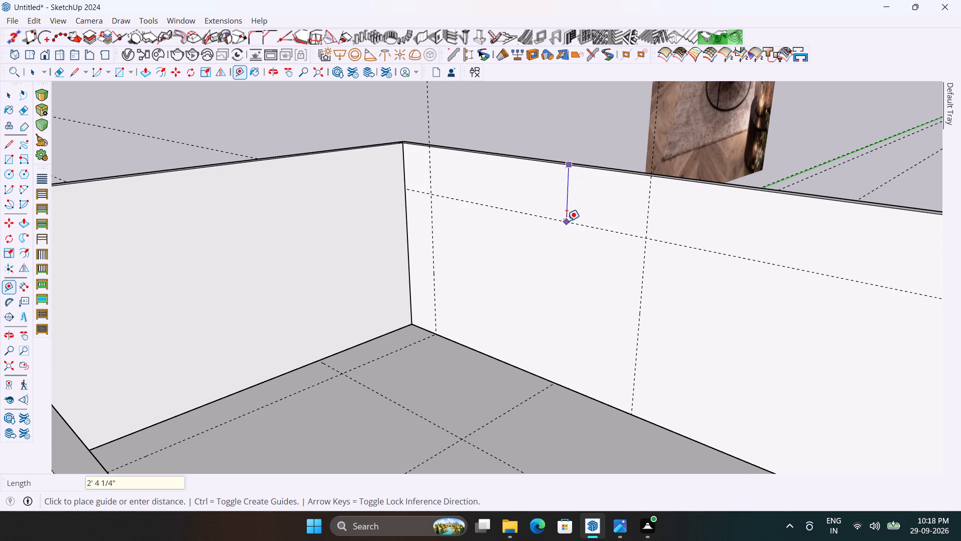
{"action": "type", "text": "1'"}
{"action": "key", "text": "Return"}
Inside the right side wall's group, draw a 12' by 9' rectangle between the two vertical guides, from the horizontal guide down to the floor.
{"action": "scroll", "coordinate": [494, 175], "scroll_direction": "down", "scroll_amount": 2}
{"action": "middle_click_drag", "start_coordinate": [517, 204], "coordinate": [522, 229]}
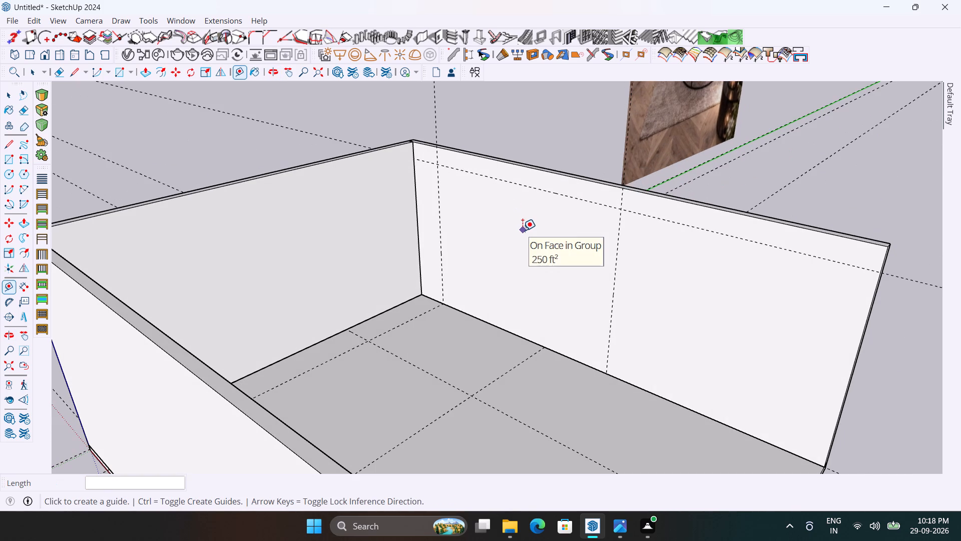
{"action": "key", "text": "r"}
{"action": "key", "text": "space"}
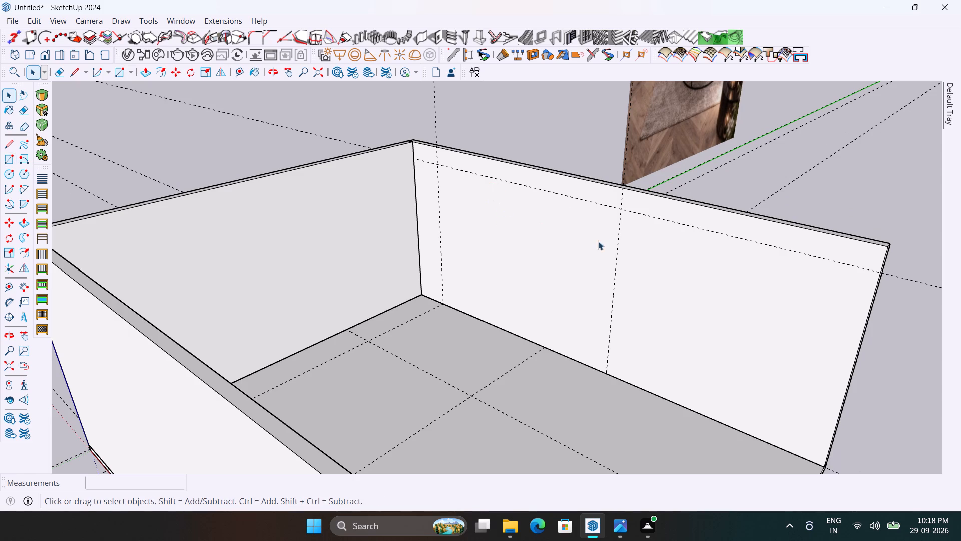
{"action": "double_click", "coordinate": [673, 250]}
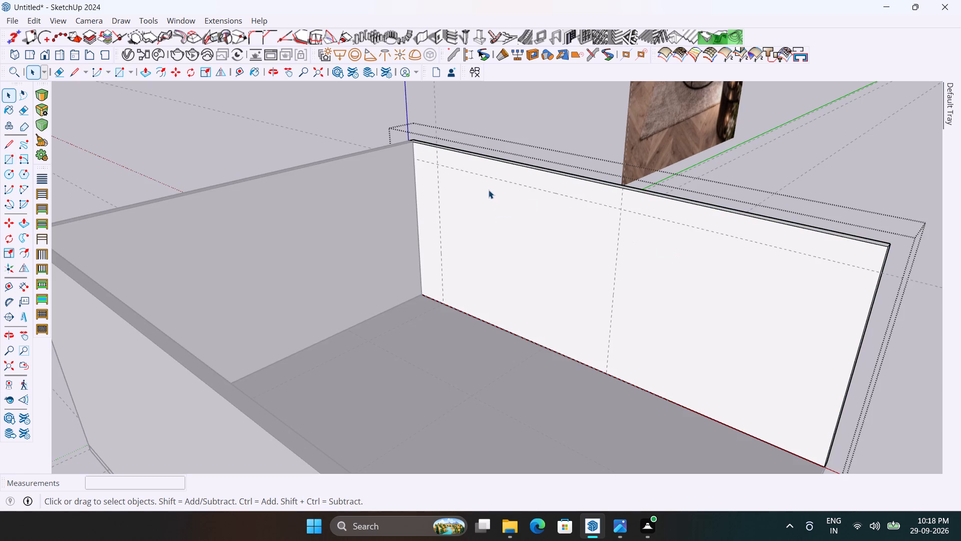
{"action": "key", "text": "r"}
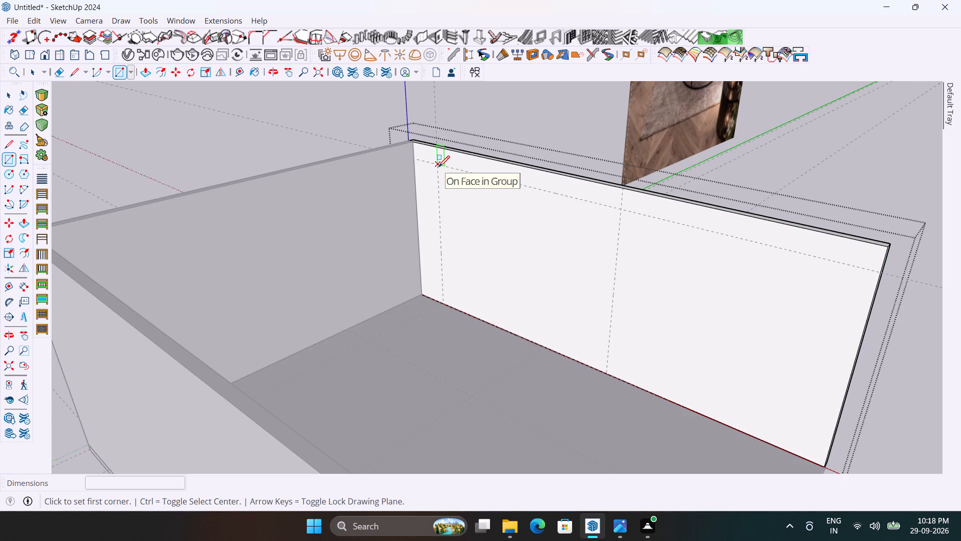
{"action": "left_click", "coordinate": [438, 167]}
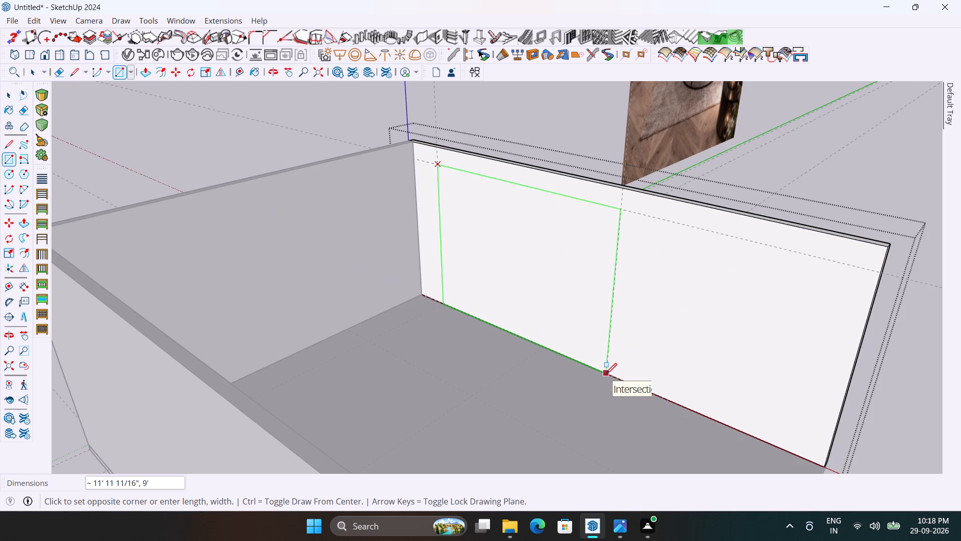
{"action": "left_click", "coordinate": [606, 373]}
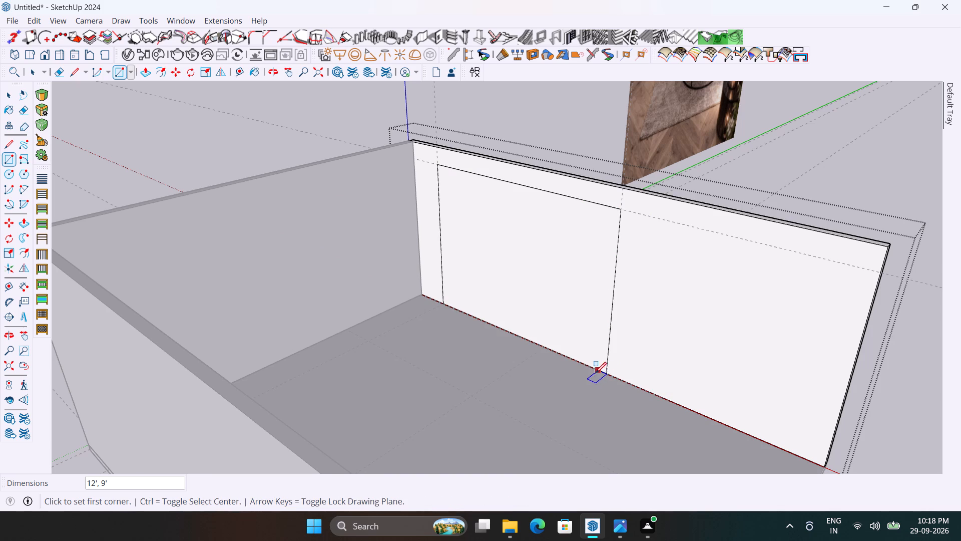
Push the rectangle through the full wall thickness with Push/Pull to cut the opening.
{"action": "key", "text": "p"}
{"action": "left_click", "coordinate": [555, 298]}
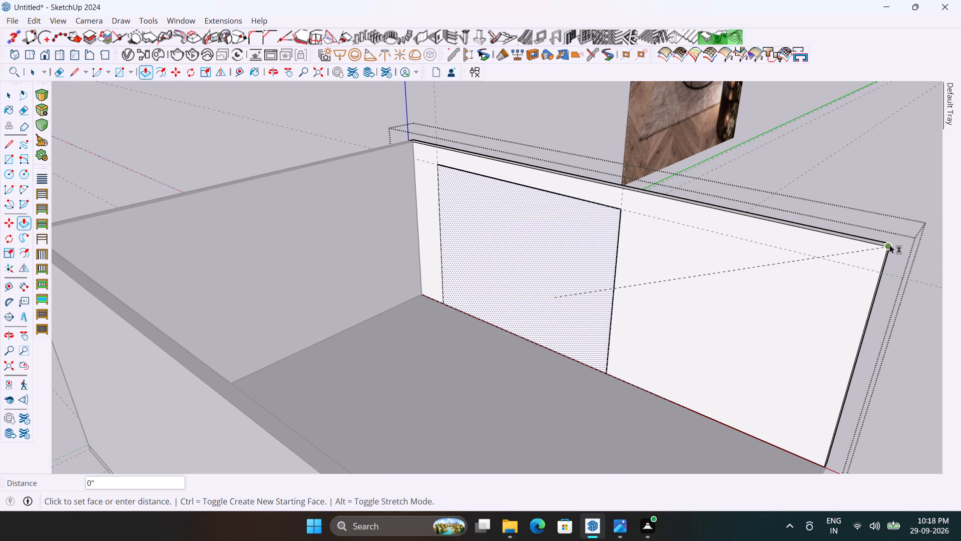
{"action": "left_click", "coordinate": [889, 243]}
{"action": "key", "text": "space"}
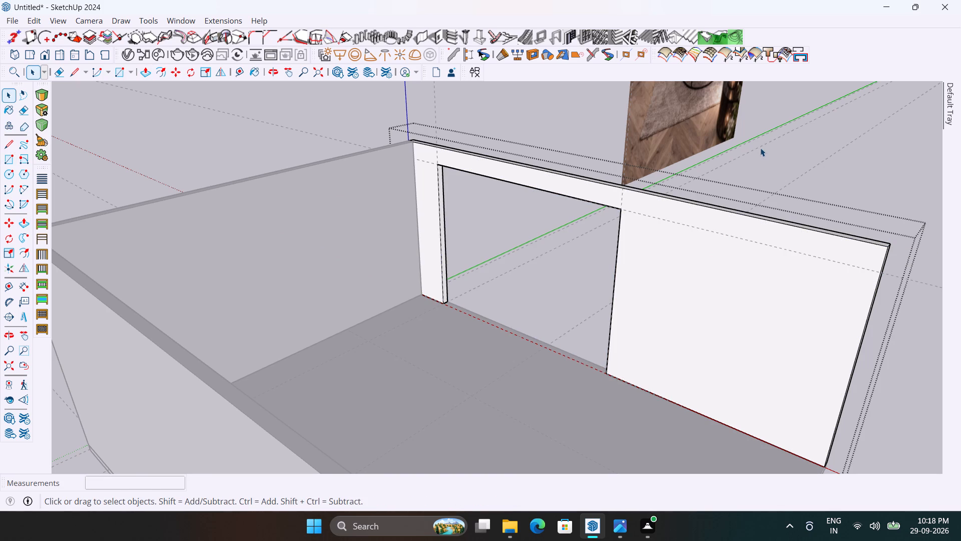
Leave the wall group and draw a 2' deep rectangle on the floor along the back wall, from the left corner to the guide intersection.
{"action": "left_click", "coordinate": [760, 148]}
{"action": "scroll", "coordinate": [760, 148], "scroll_direction": "down", "scroll_amount": 2}
{"action": "middle_click_drag", "start_coordinate": [554, 291], "coordinate": [439, 304]}
{"action": "scroll", "coordinate": [445, 309], "scroll_direction": "up", "scroll_amount": 2}
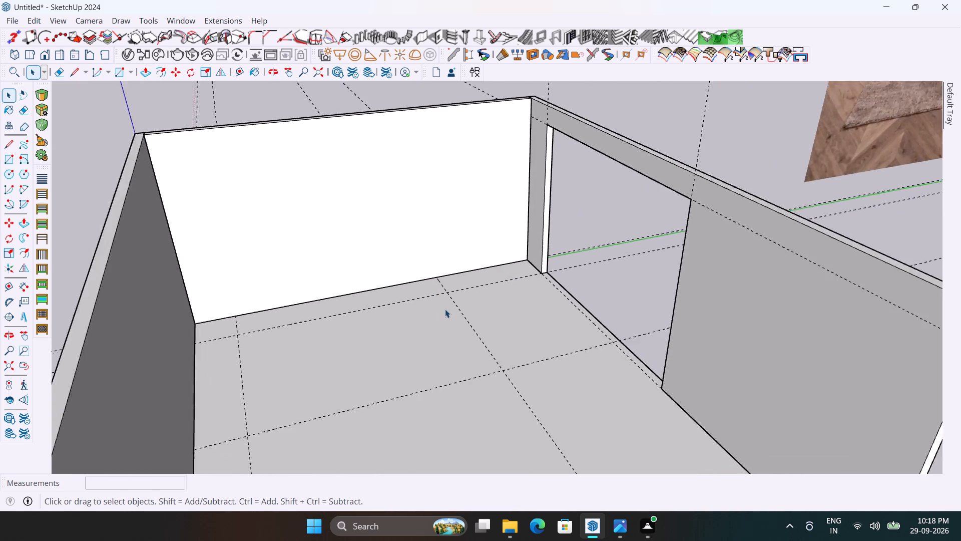
{"action": "scroll", "coordinate": [445, 309], "scroll_direction": "up", "scroll_amount": 2}
{"action": "scroll", "coordinate": [492, 242], "scroll_direction": "down", "scroll_amount": 5}
{"action": "middle_click_drag", "start_coordinate": [487, 247], "coordinate": [442, 295]}
{"action": "scroll", "coordinate": [389, 281], "scroll_direction": "up", "scroll_amount": 4}
{"action": "scroll", "coordinate": [389, 281], "scroll_direction": "down", "scroll_amount": 1}
{"action": "middle_click_drag", "start_coordinate": [389, 281], "coordinate": [369, 301]}
{"action": "scroll", "coordinate": [294, 245], "scroll_direction": "up", "scroll_amount": 3}
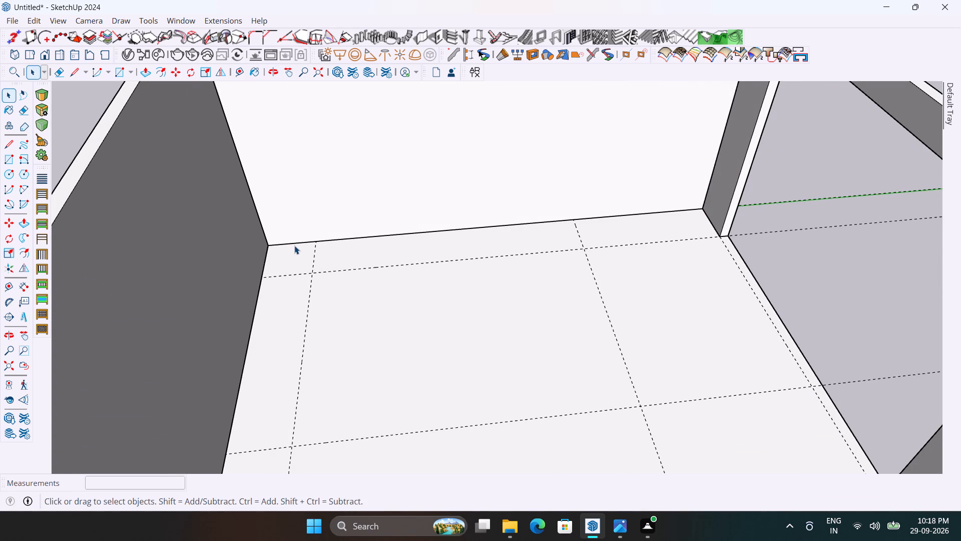
{"action": "key", "text": "r"}
{"action": "left_click", "coordinate": [273, 242]}
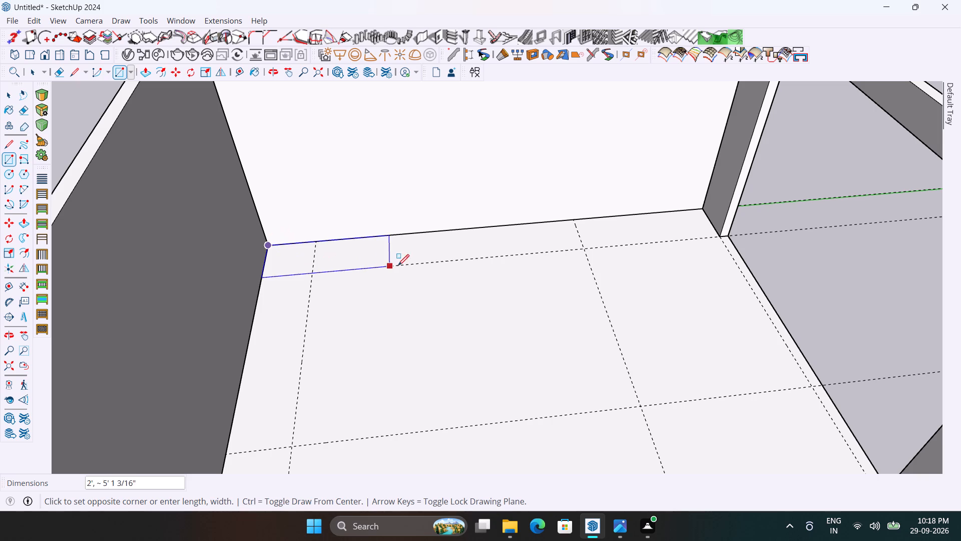
{"action": "left_click", "coordinate": [587, 250]}
Extrude the floor rectangle upward 33" with Push/Pull to form the back-wall counter base.
{"action": "scroll", "coordinate": [489, 190], "scroll_direction": "down", "scroll_amount": 4}
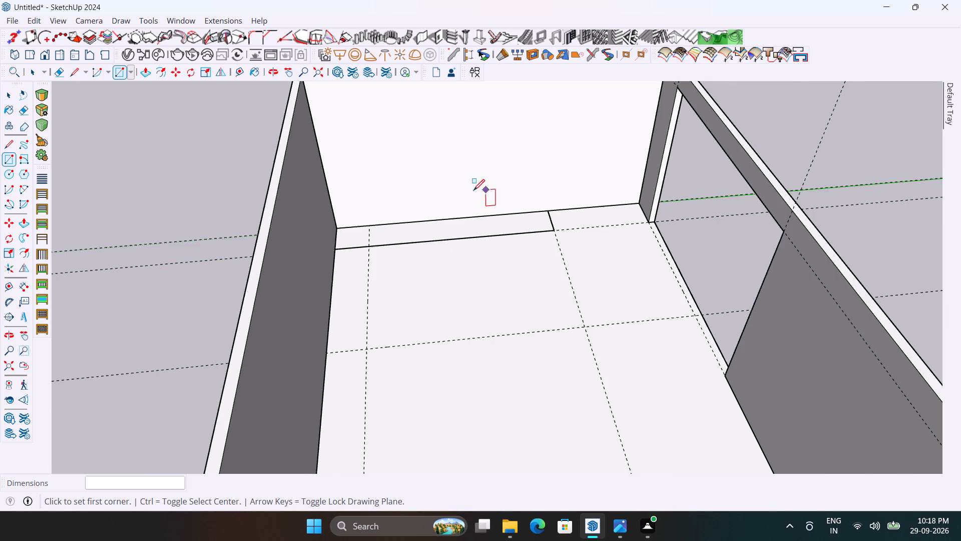
{"action": "scroll", "coordinate": [377, 232], "scroll_direction": "up", "scroll_amount": 2}
{"action": "key", "text": "p"}
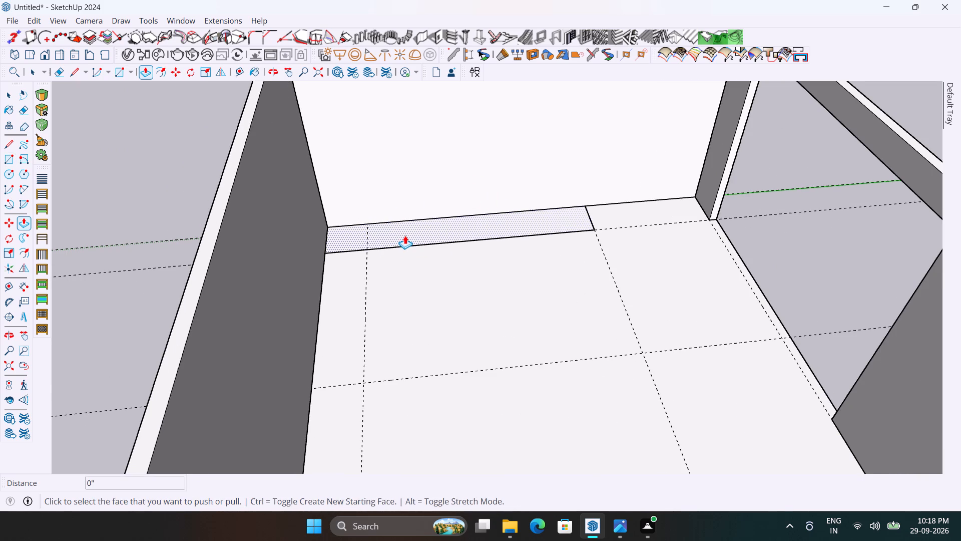
{"action": "left_click", "coordinate": [405, 235]}
{"action": "type", "text": "33"}
{"action": "key", "text": "Return"}
Copy the vertical left edge of the counter's front face 2' along the face to split it.
{"action": "scroll", "coordinate": [378, 153], "scroll_direction": "down", "scroll_amount": 1}
{"action": "middle_click_drag", "start_coordinate": [352, 157], "coordinate": [333, 154]}
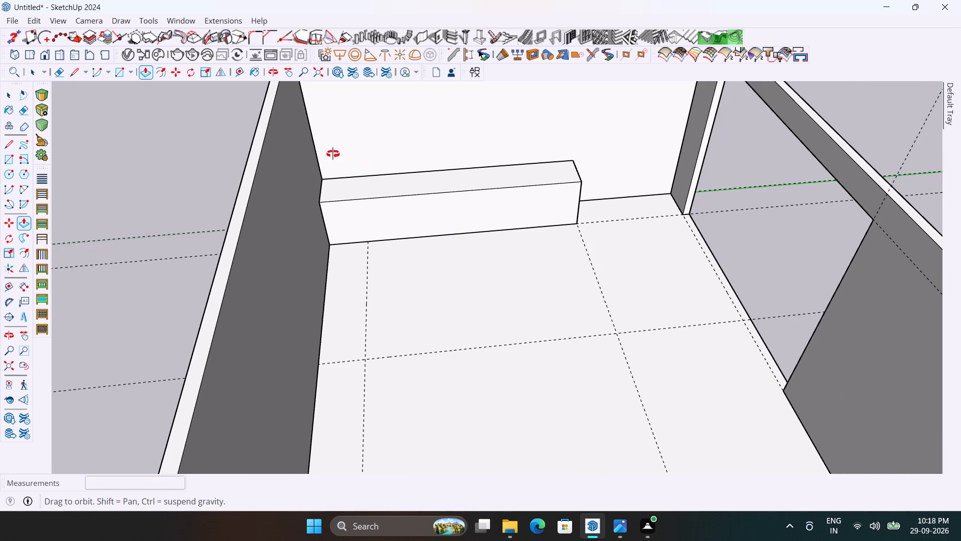
{"action": "middle_click_drag", "start_coordinate": [333, 154], "coordinate": [295, 137]}
{"action": "scroll", "coordinate": [394, 205], "scroll_direction": "up", "scroll_amount": 3}
{"action": "key", "text": "space"}
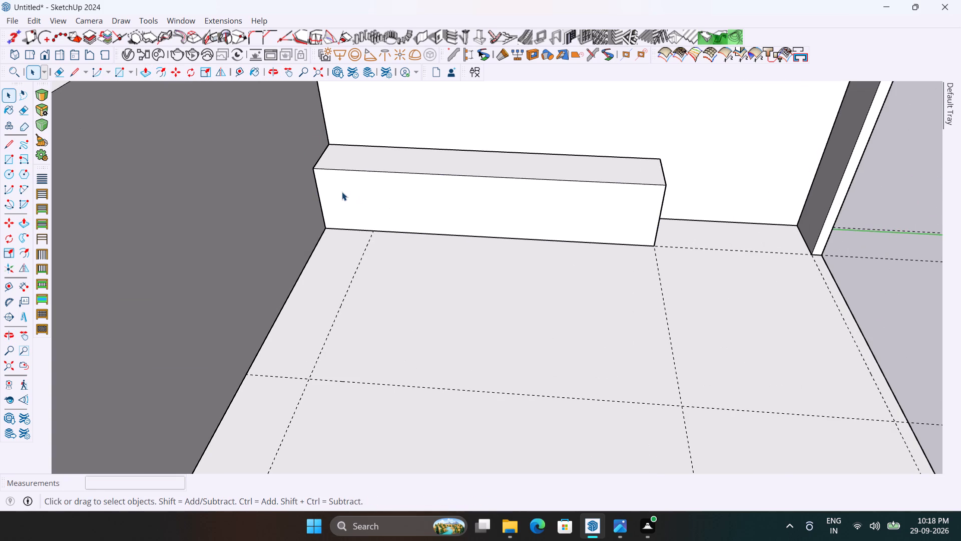
{"action": "key", "text": "m"}
{"action": "left_click", "coordinate": [321, 194], "text": "ctrl"}
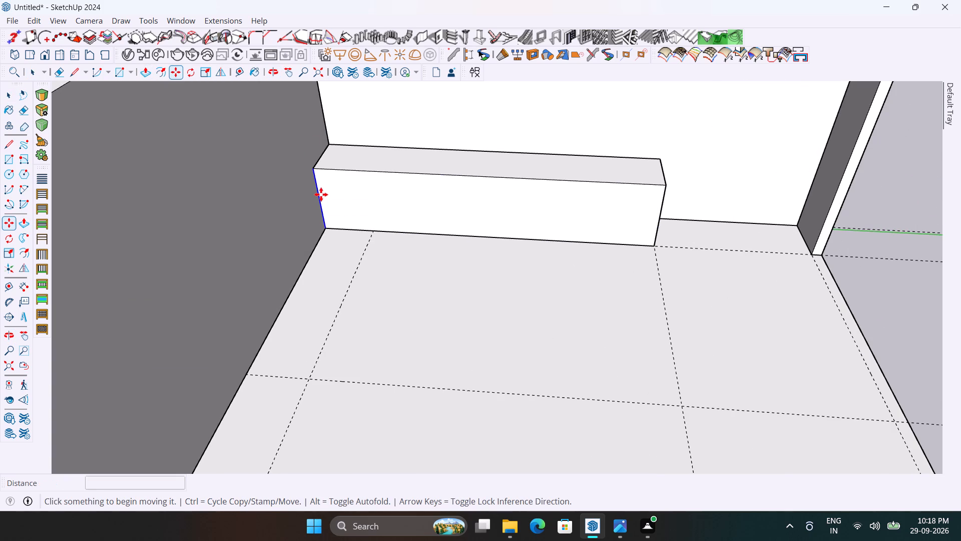
{"action": "type", "text": "2'"}
{"action": "key", "text": "Return"}
Extrude the 2' wide face 8' along the left side wall to the guide intersection, making the counter L-shaped.
{"action": "key", "text": "p"}
{"action": "left_click", "coordinate": [352, 206]}
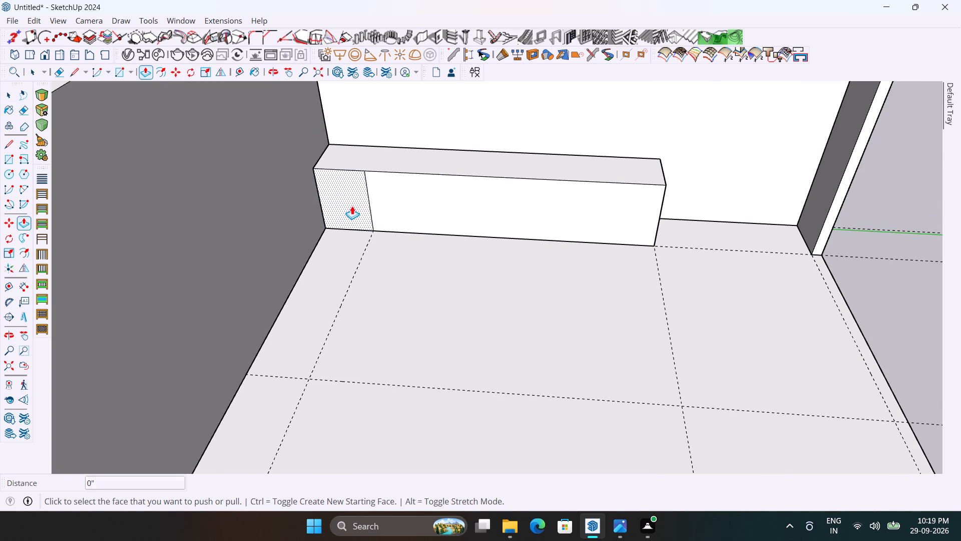
{"action": "left_click", "coordinate": [310, 377]}
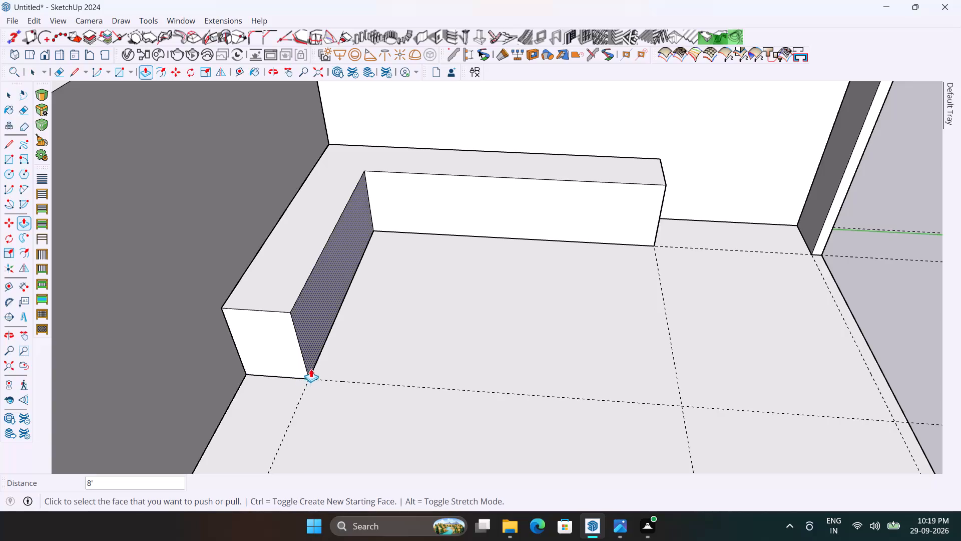
{"action": "key", "text": "space"}
Inside the back wall's group, copy its right vertical edge 1' inward, and copy that new line a further 3'6".
{"action": "scroll", "coordinate": [357, 286], "scroll_direction": "down", "scroll_amount": 5}
{"action": "middle_click_drag", "start_coordinate": [456, 290], "coordinate": [470, 209]}
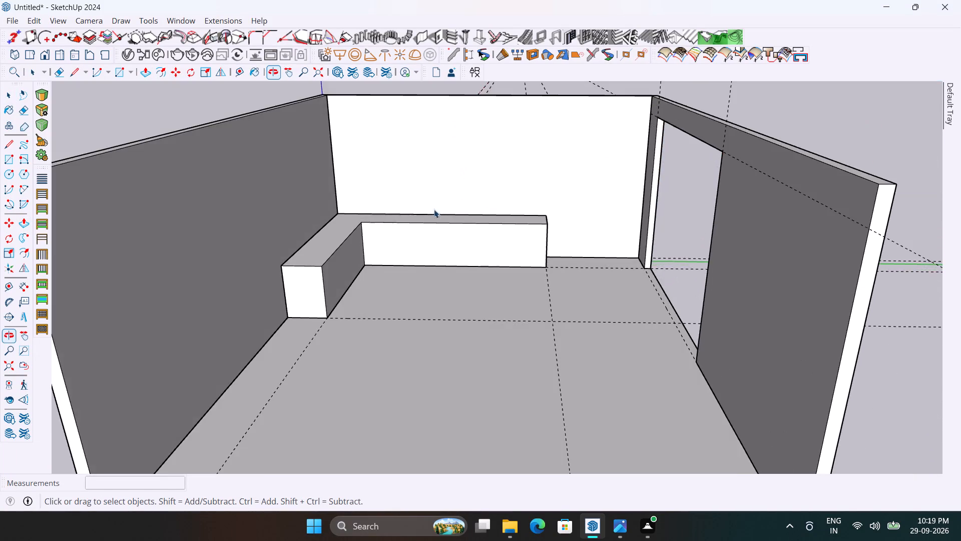
{"action": "scroll", "coordinate": [380, 193], "scroll_direction": "down", "scroll_amount": 3}
{"action": "scroll", "coordinate": [649, 161], "scroll_direction": "up", "scroll_amount": 3}
{"action": "middle_click_drag", "start_coordinate": [527, 227], "coordinate": [538, 188]}
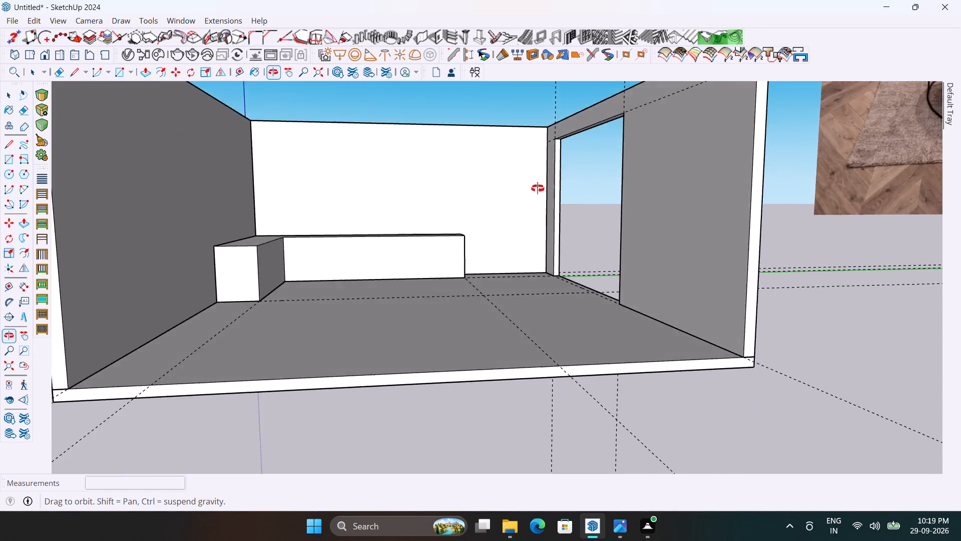
{"action": "middle_click_drag", "start_coordinate": [538, 188], "coordinate": [561, 245]}
{"action": "scroll", "coordinate": [532, 184], "scroll_direction": "up", "scroll_amount": 4}
{"action": "middle_click_drag", "start_coordinate": [543, 203], "coordinate": [572, 240]}
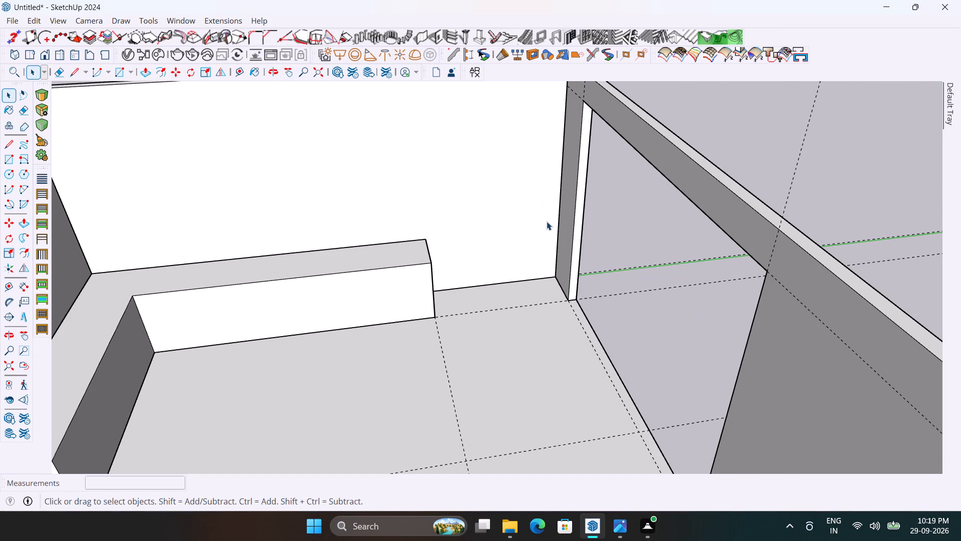
{"action": "key", "text": "m"}
{"action": "key", "text": "space"}
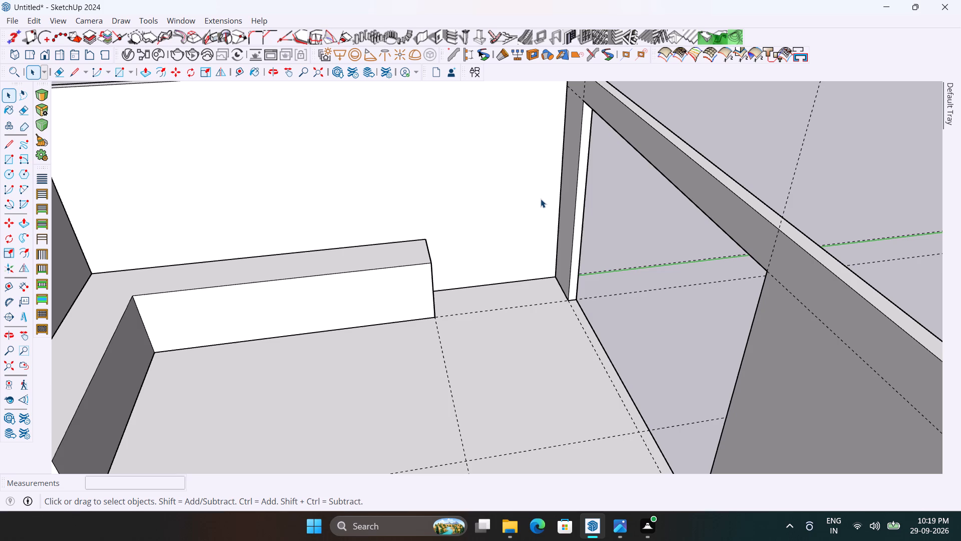
{"action": "double_click", "coordinate": [541, 199]}
{"action": "double_click", "coordinate": [539, 198]}
{"action": "key", "text": "m"}
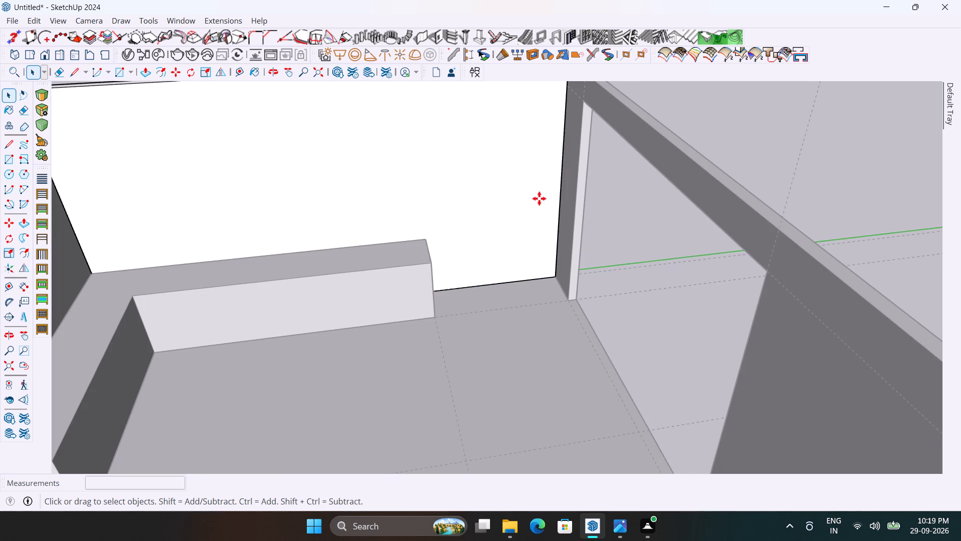
{"action": "left_click", "coordinate": [558, 199], "text": "ctrl"}
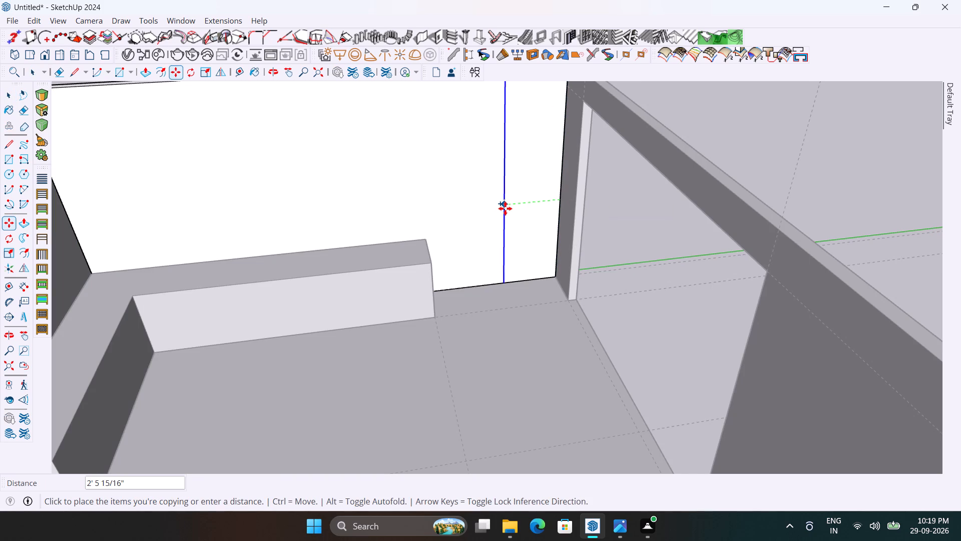
{"action": "type", "text": "1'"}
{"action": "key", "text": "Return"}
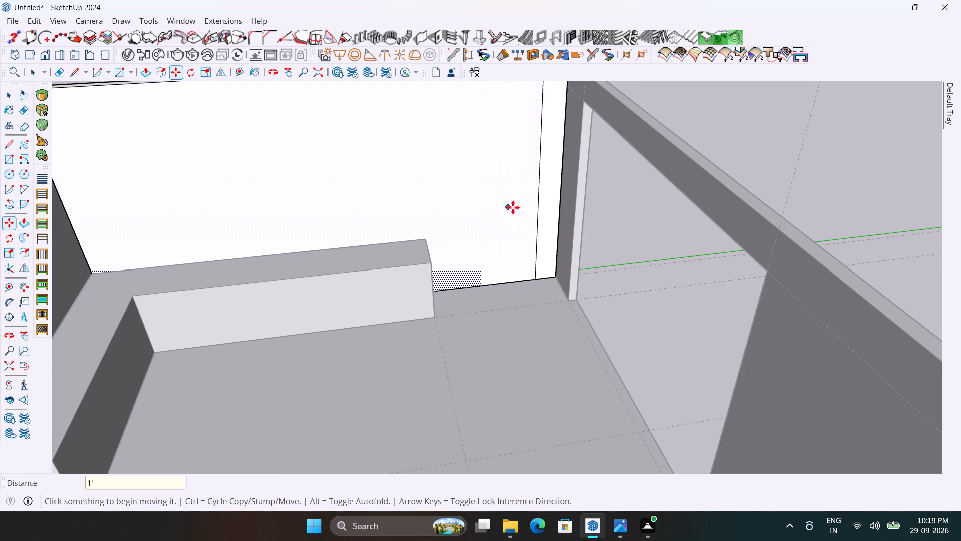
{"action": "left_click", "coordinate": [537, 206], "text": "ctrl"}
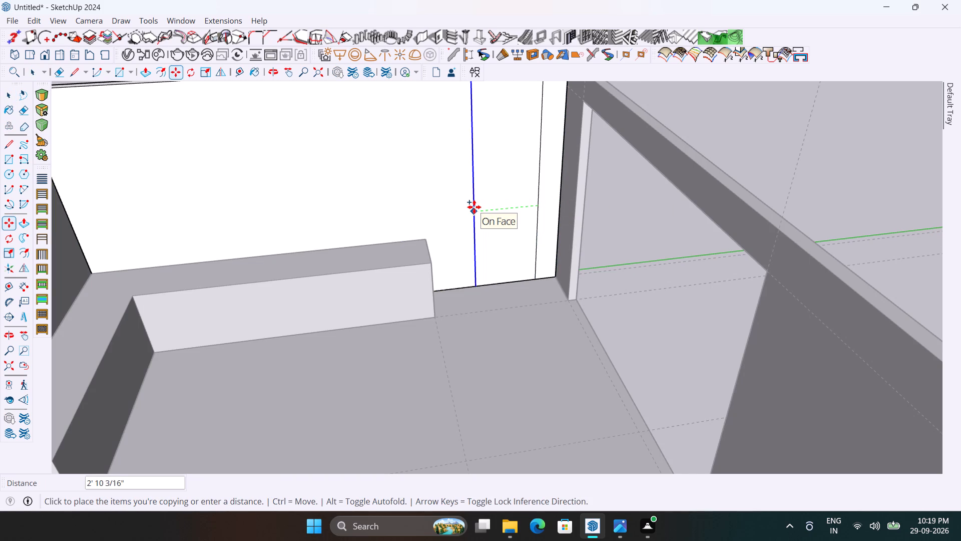
{"action": "type", "text": "3'6"}
{"action": "key", "text": "Return"}
Copy the back wall's bottom edge between the two vertical lines 7' upward to mark the door head.
{"action": "scroll", "coordinate": [474, 207], "scroll_direction": "down", "scroll_amount": 3}
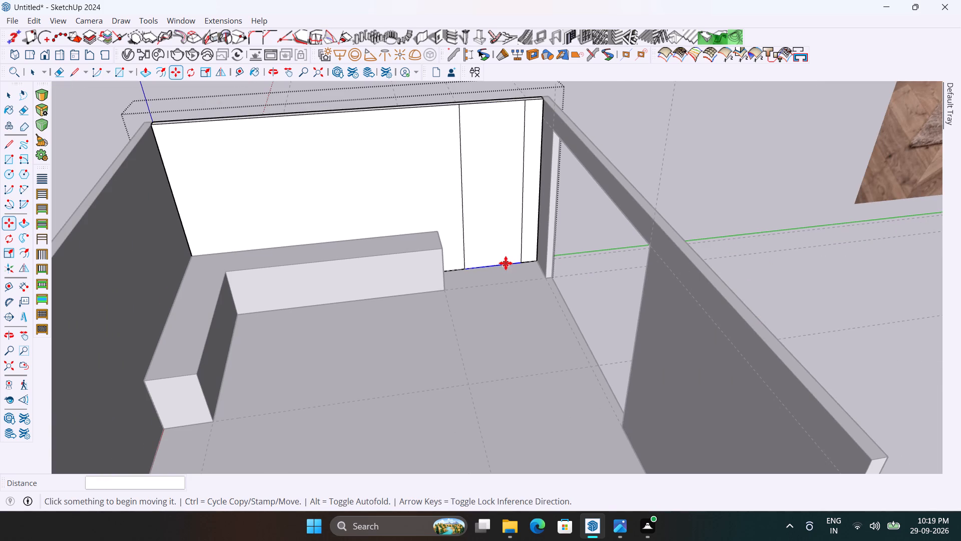
{"action": "left_click", "coordinate": [506, 263], "text": "ctrl"}
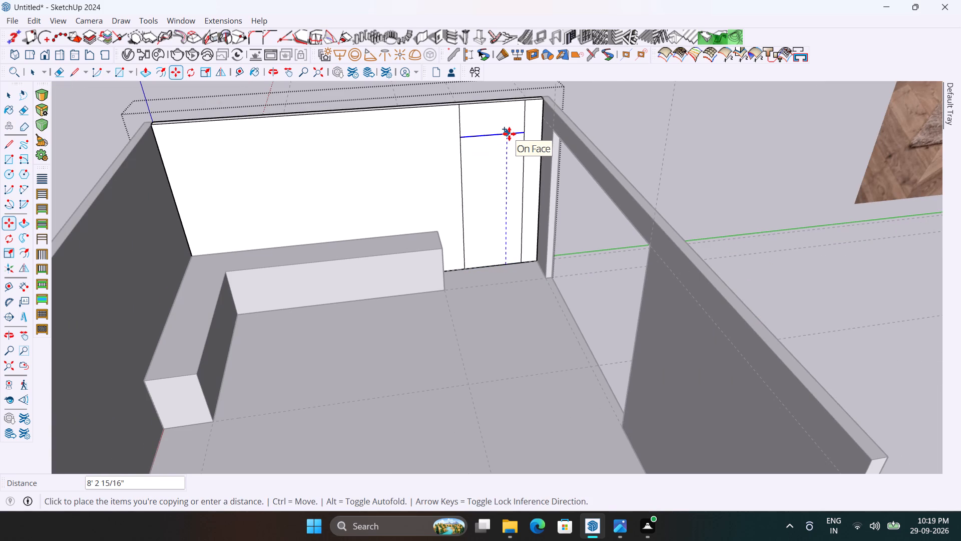
{"action": "type", "text": "7'"}
{"action": "key", "text": "Return"}
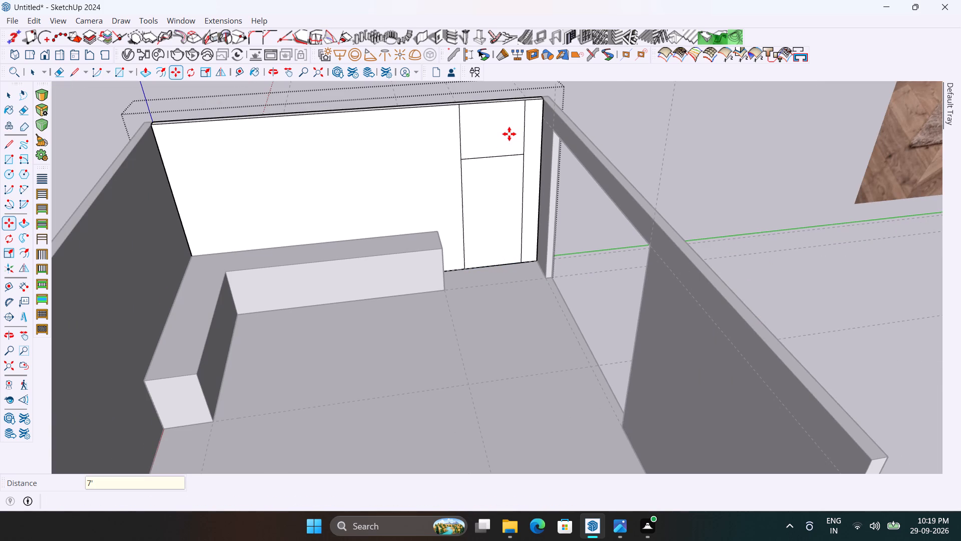
{"action": "scroll", "coordinate": [499, 237], "scroll_direction": "up", "scroll_amount": 2}
{"action": "key", "text": "space"}
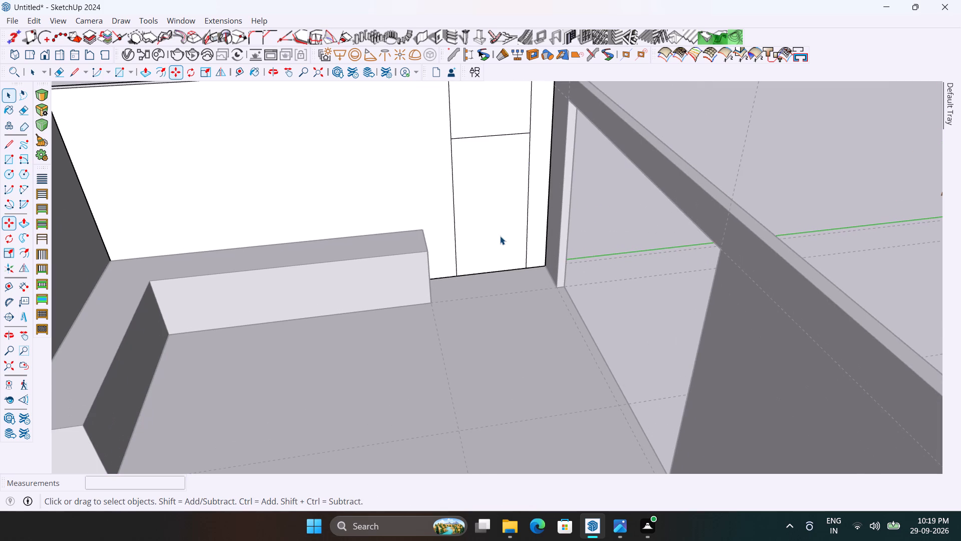
Push the 3'6" by 7' door face through the 4 1/2" back wall with Push/Pull and leave the group.
{"action": "key", "text": "p"}
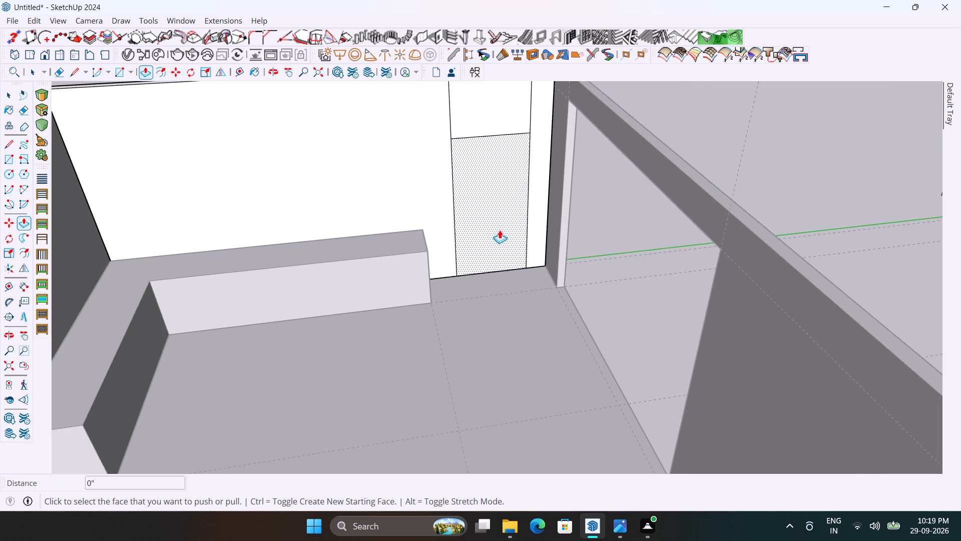
{"action": "left_click", "coordinate": [498, 225]}
{"action": "scroll", "coordinate": [390, 199], "scroll_direction": "down", "scroll_amount": 4}
{"action": "scroll", "coordinate": [181, 137], "scroll_direction": "up", "scroll_amount": 2}
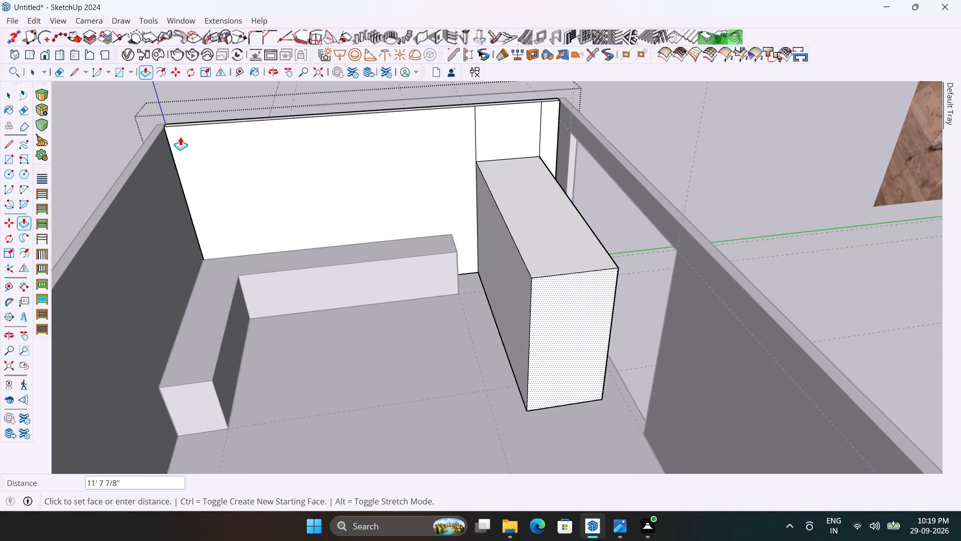
{"action": "left_click", "coordinate": [176, 122]}
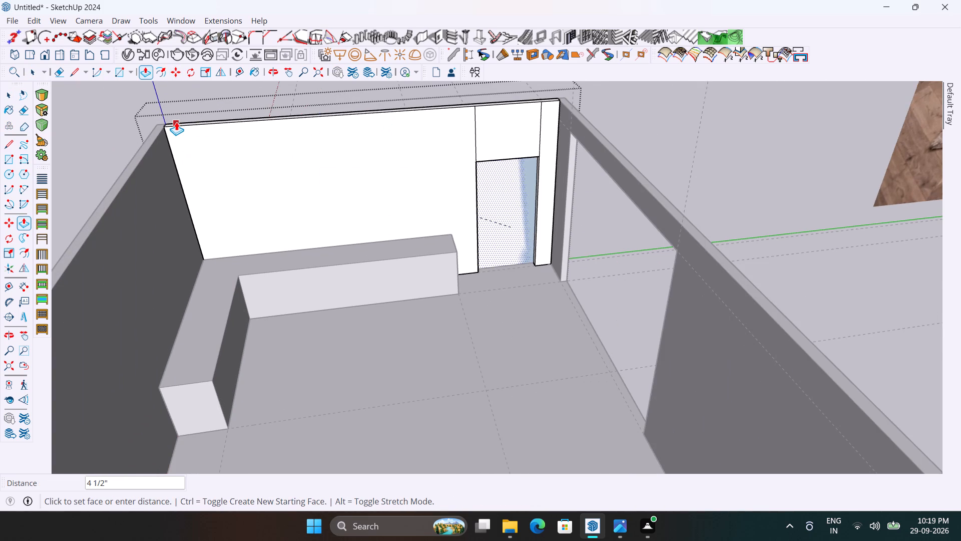
{"action": "scroll", "coordinate": [307, 148], "scroll_direction": "down", "scroll_amount": 4}
{"action": "key", "text": "space"}
{"action": "left_click", "coordinate": [600, 134]}
Compare the room model with the reference photo, examining the kitchen cabinets, island and back wall layout.
{"action": "scroll", "coordinate": [406, 210], "scroll_direction": "up", "scroll_amount": 2}
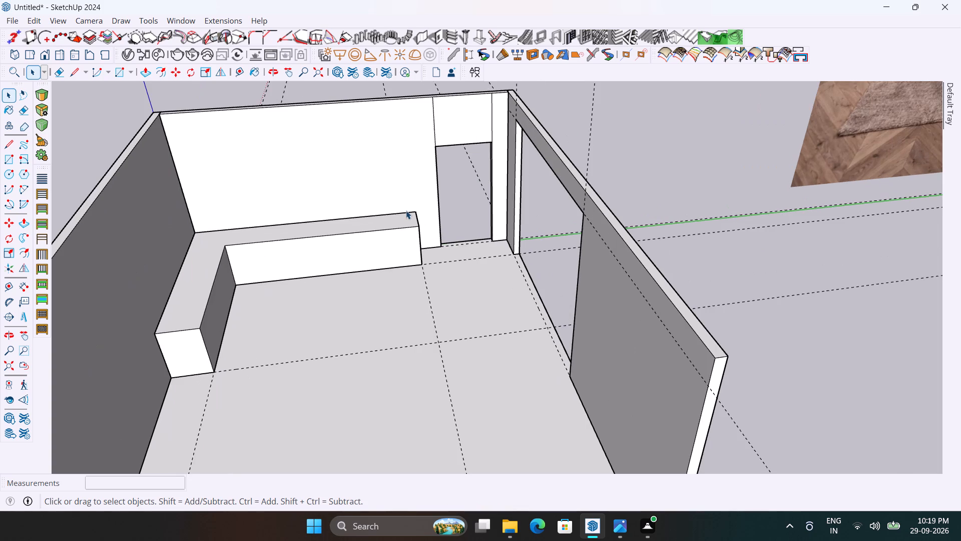
{"action": "middle_click_drag", "start_coordinate": [478, 209], "coordinate": [462, 131]}
{"action": "scroll", "coordinate": [467, 144], "scroll_direction": "down", "scroll_amount": 2}
{"action": "middle_click_drag", "start_coordinate": [402, 163], "coordinate": [365, 178]}
{"action": "scroll", "coordinate": [465, 218], "scroll_direction": "down", "scroll_amount": 8}
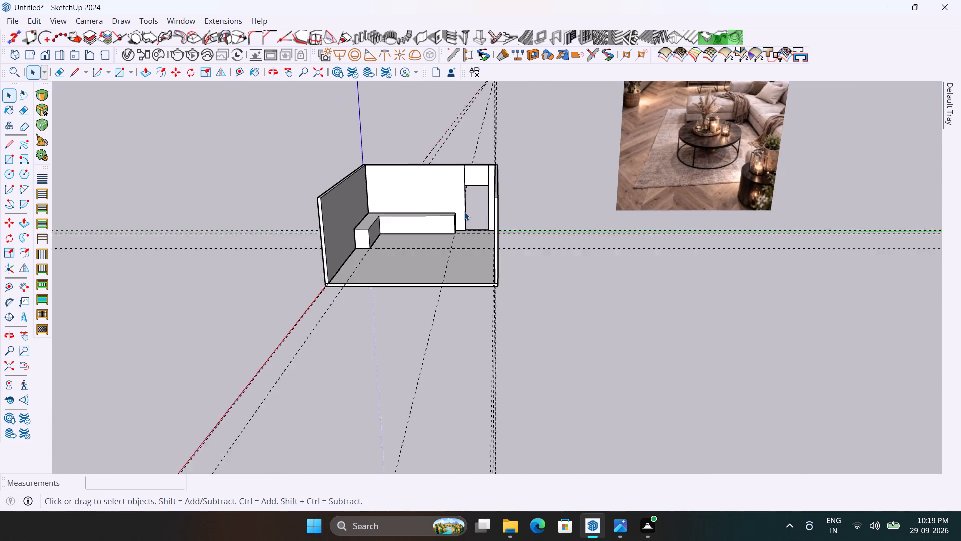
{"action": "scroll", "coordinate": [466, 204], "scroll_direction": "up", "scroll_amount": 5}
{"action": "scroll", "coordinate": [470, 203], "scroll_direction": "down", "scroll_amount": 8}
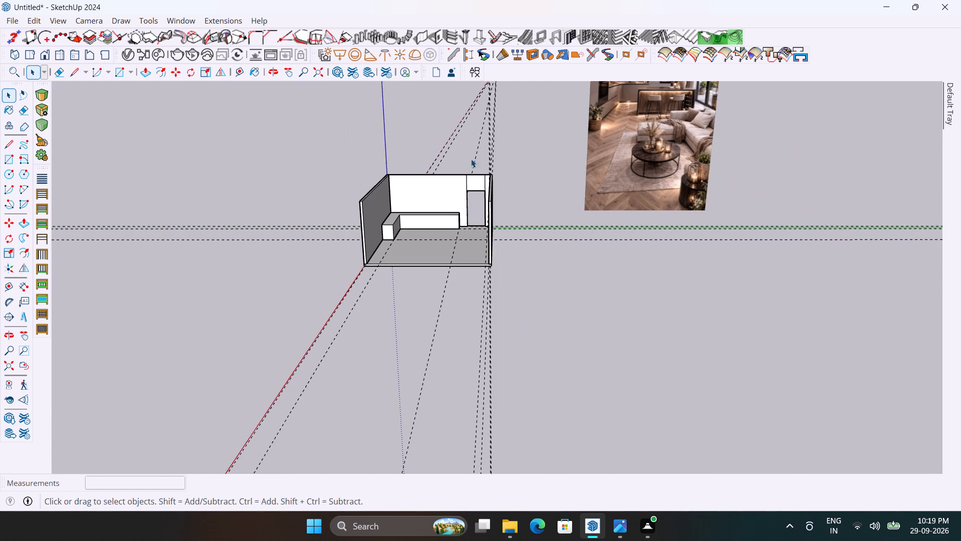
{"action": "scroll", "coordinate": [430, 161], "scroll_direction": "up", "scroll_amount": 3}
{"action": "scroll", "coordinate": [478, 253], "scroll_direction": "down", "scroll_amount": 5}
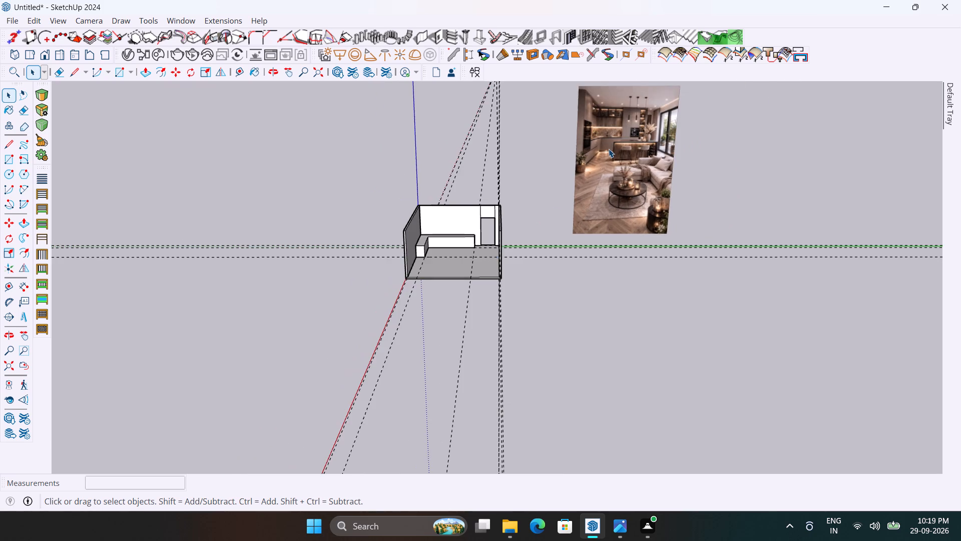
{"action": "scroll", "coordinate": [610, 147], "scroll_direction": "up", "scroll_amount": 9}
{"action": "scroll", "coordinate": [601, 145], "scroll_direction": "down", "scroll_amount": 3}
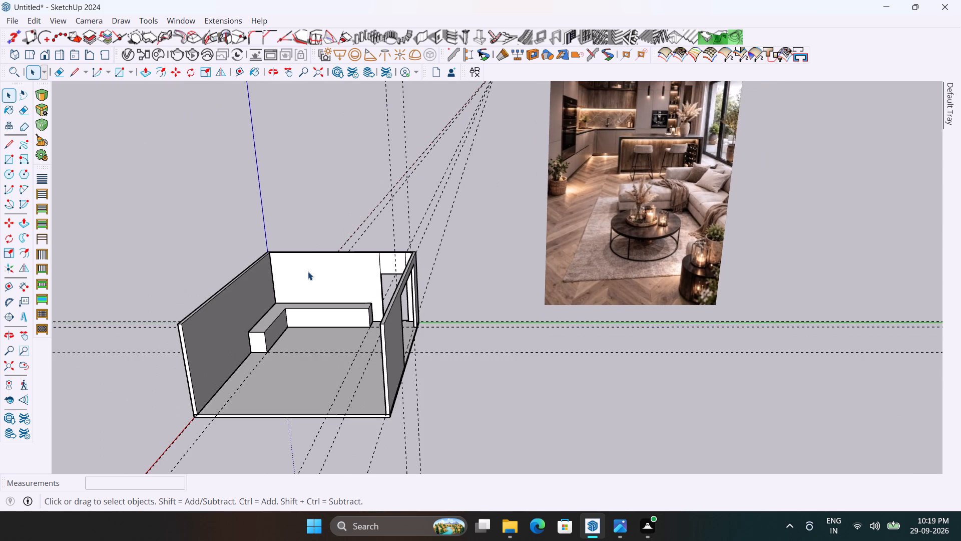
{"action": "scroll", "coordinate": [461, 223], "scroll_direction": "down", "scroll_amount": 2}
{"action": "scroll", "coordinate": [594, 155], "scroll_direction": "up", "scroll_amount": 4}
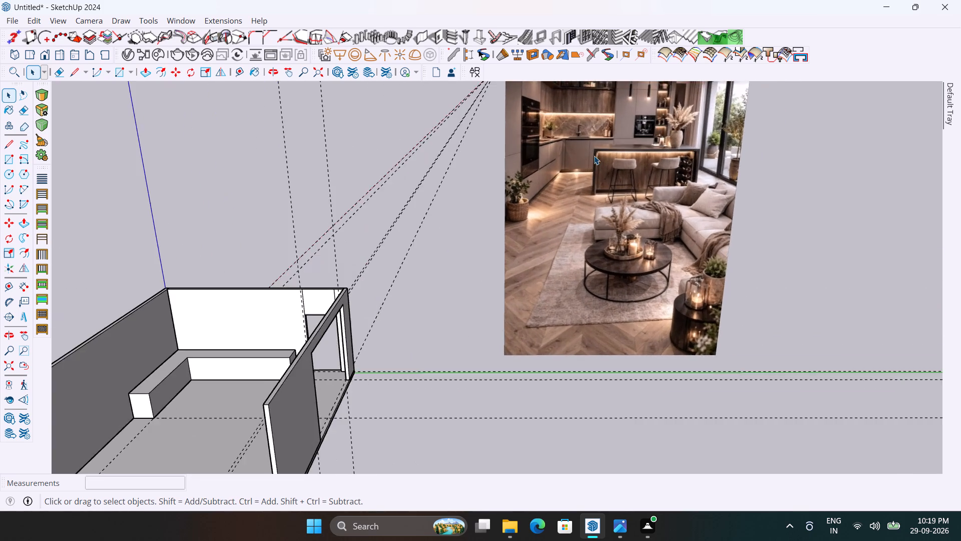
{"action": "scroll", "coordinate": [642, 136], "scroll_direction": "up", "scroll_amount": 4}
{"action": "scroll", "coordinate": [595, 143], "scroll_direction": "up", "scroll_amount": 8}
{"action": "scroll", "coordinate": [595, 141], "scroll_direction": "down", "scroll_amount": 5}
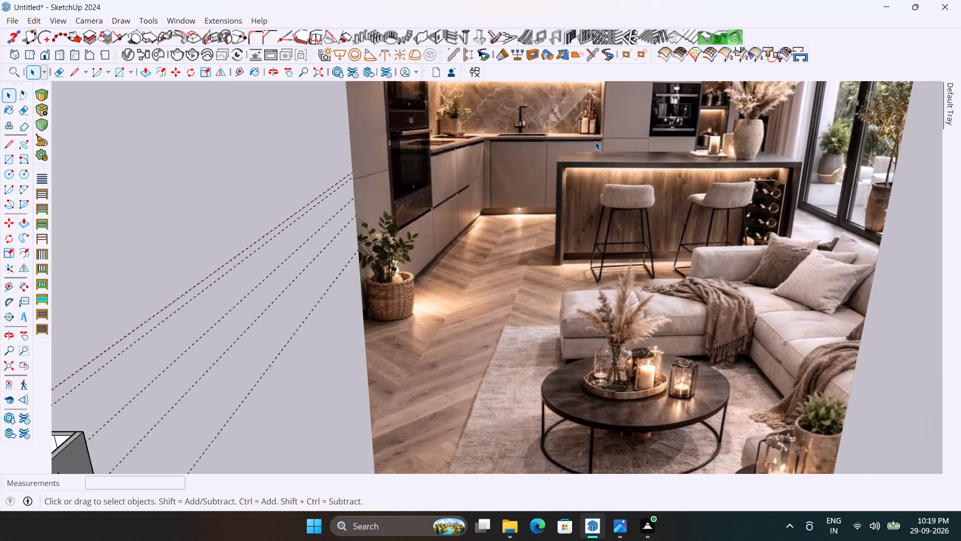
{"action": "scroll", "coordinate": [595, 141], "scroll_direction": "down", "scroll_amount": 9}
{"action": "scroll", "coordinate": [672, 113], "scroll_direction": "up", "scroll_amount": 4}
{"action": "scroll", "coordinate": [543, 129], "scroll_direction": "up", "scroll_amount": 4}
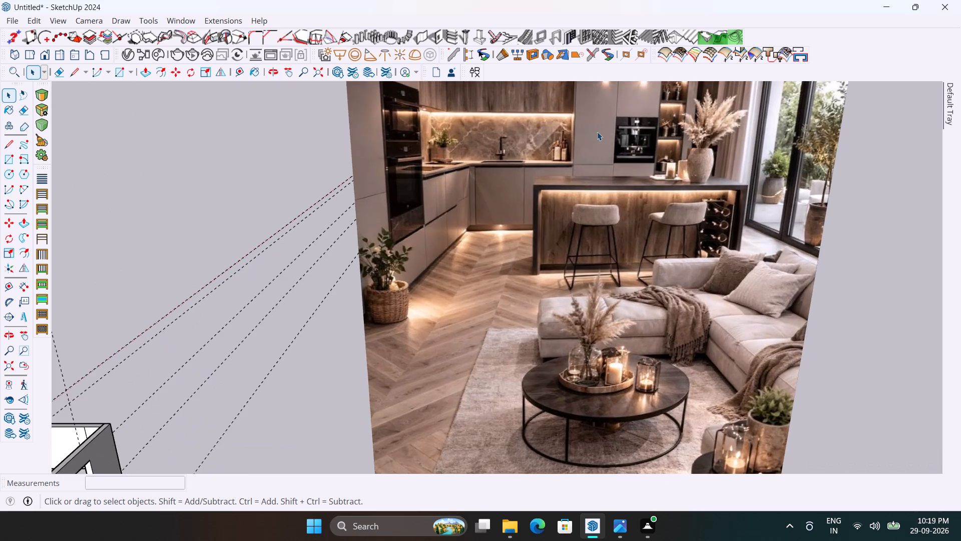
{"action": "scroll", "coordinate": [575, 155], "scroll_direction": "down", "scroll_amount": 5}
{"action": "scroll", "coordinate": [450, 126], "scroll_direction": "up", "scroll_amount": 4}
{"action": "scroll", "coordinate": [465, 134], "scroll_direction": "down", "scroll_amount": 7}
{"action": "scroll", "coordinate": [616, 125], "scroll_direction": "up", "scroll_amount": 5}
{"action": "scroll", "coordinate": [576, 121], "scroll_direction": "down", "scroll_amount": 5}
{"action": "scroll", "coordinate": [562, 86], "scroll_direction": "up", "scroll_amount": 2}
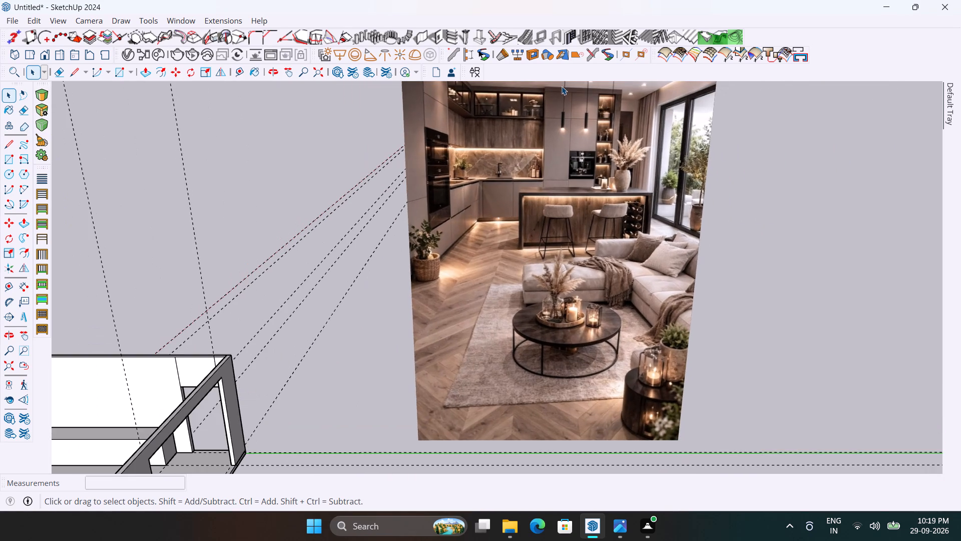
Shorten the back-wall leg of the L-shaped counter by 4' by pushing in its end face with Push/Pull.
{"action": "scroll", "coordinate": [618, 86], "scroll_direction": "up", "scroll_amount": 4}
{"action": "scroll", "coordinate": [618, 86], "scroll_direction": "down", "scroll_amount": 11}
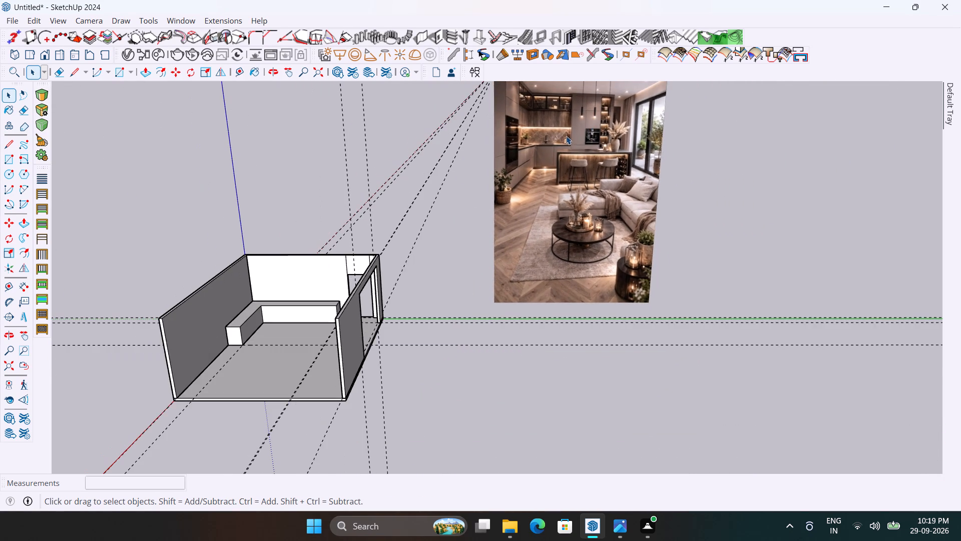
{"action": "scroll", "coordinate": [326, 281], "scroll_direction": "up", "scroll_amount": 4}
{"action": "middle_click_drag", "start_coordinate": [349, 275], "coordinate": [445, 217]}
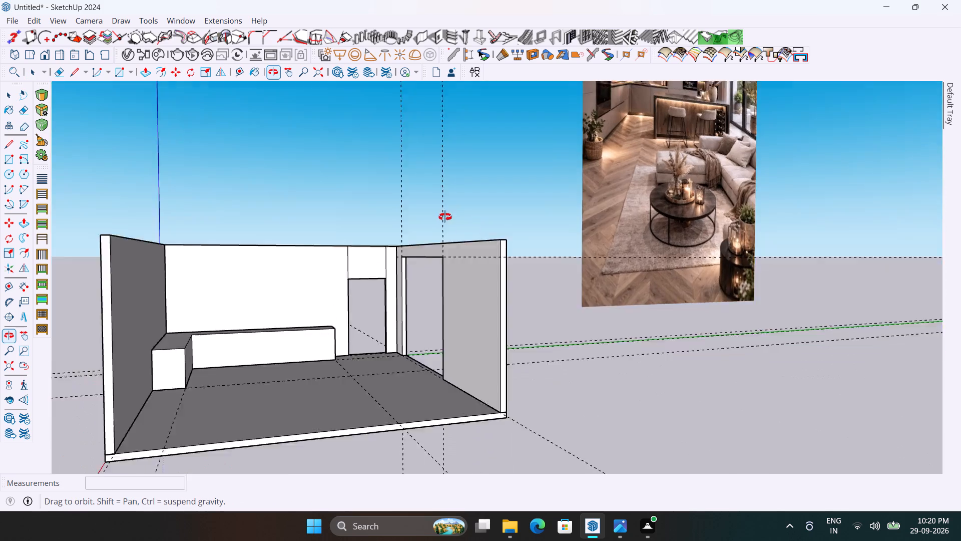
{"action": "middle_click_drag", "start_coordinate": [445, 217], "coordinate": [430, 266]}
{"action": "scroll", "coordinate": [483, 167], "scroll_direction": "down", "scroll_amount": 5}
{"action": "middle_click_drag", "start_coordinate": [405, 200], "coordinate": [357, 289]}
{"action": "scroll", "coordinate": [372, 241], "scroll_direction": "up", "scroll_amount": 3}
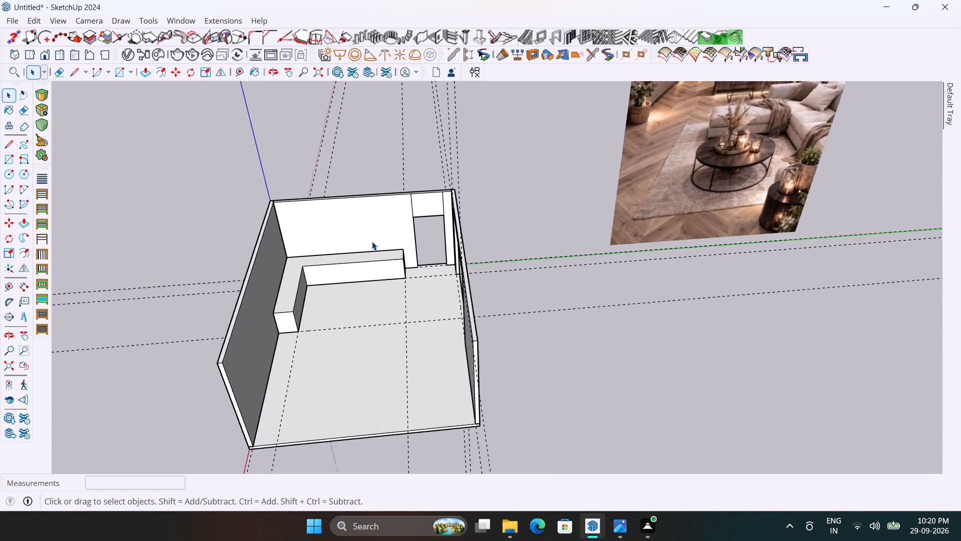
{"action": "scroll", "coordinate": [372, 241], "scroll_direction": "up", "scroll_amount": 6}
{"action": "middle_click_drag", "start_coordinate": [375, 241], "coordinate": [286, 291]}
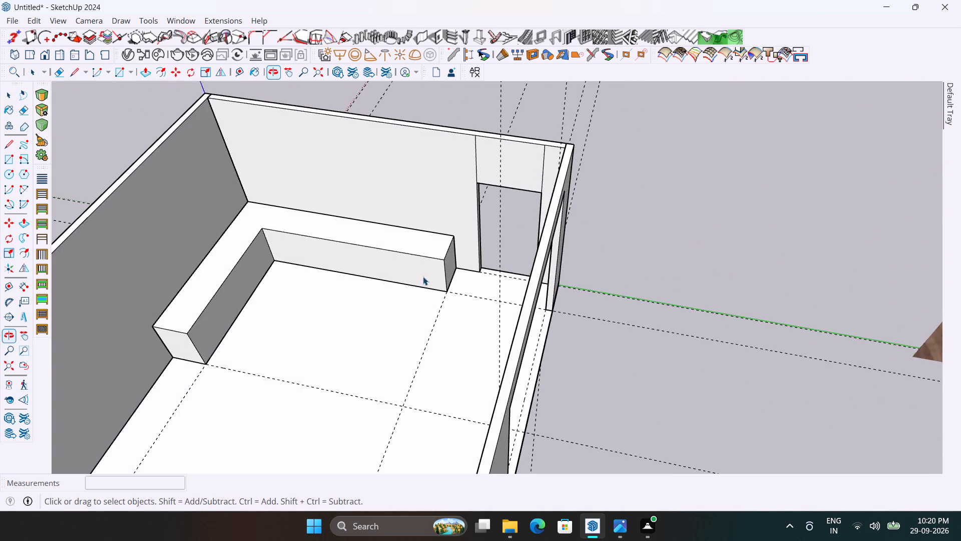
{"action": "scroll", "coordinate": [423, 277], "scroll_direction": "up", "scroll_amount": 3}
{"action": "key", "text": "p"}
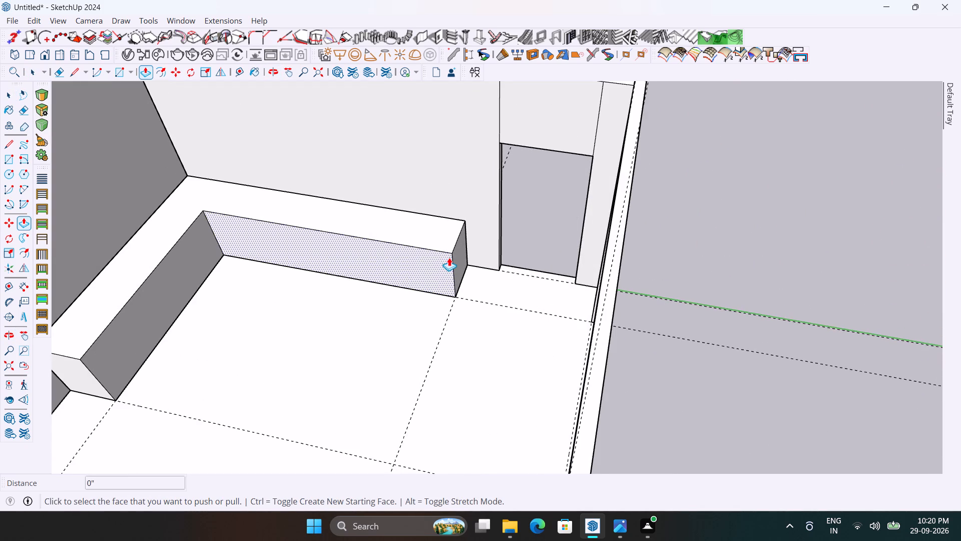
{"action": "left_click", "coordinate": [455, 252]}
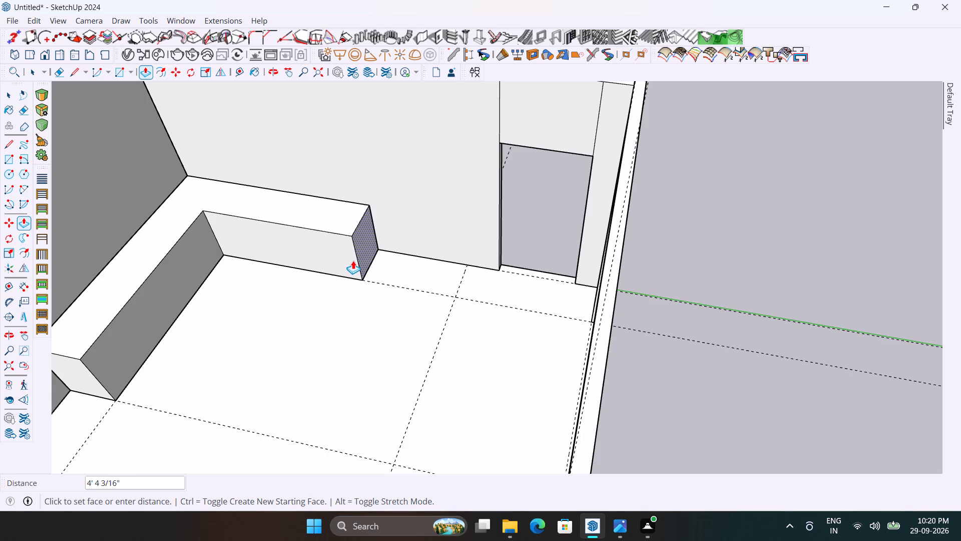
{"action": "type", "text": "4'"}
{"action": "key", "text": "Return"}
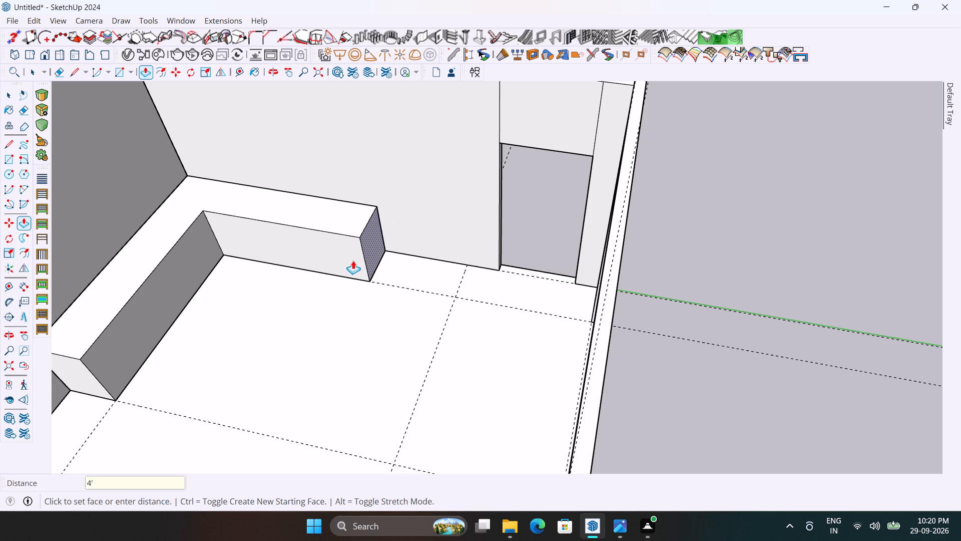
{"action": "key", "text": "space"}
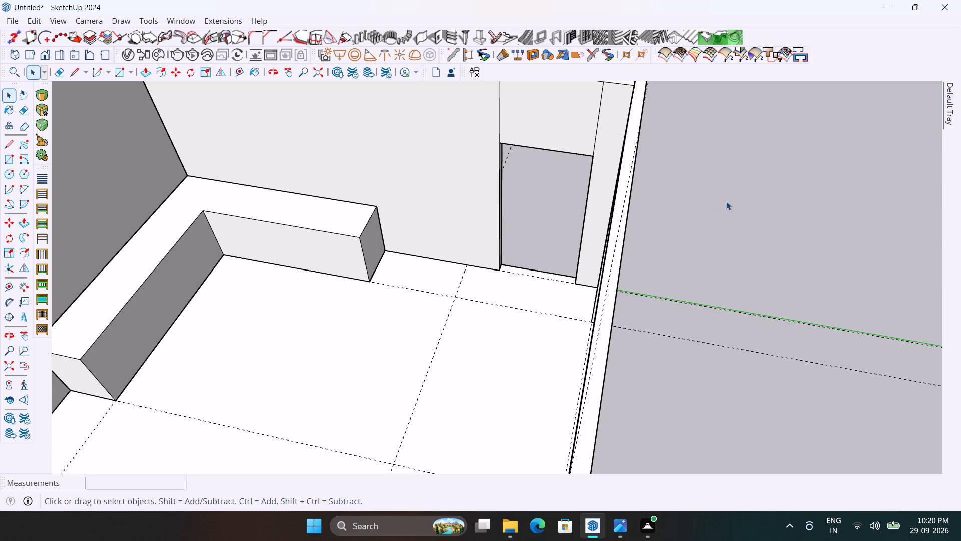
{"action": "left_click", "coordinate": [726, 201]}
Make the whole L-shaped counter a group.
{"action": "scroll", "coordinate": [726, 201], "scroll_direction": "down", "scroll_amount": 3}
{"action": "scroll", "coordinate": [468, 217], "scroll_direction": "down", "scroll_amount": 3}
{"action": "middle_click_drag", "start_coordinate": [422, 226], "coordinate": [438, 173]}
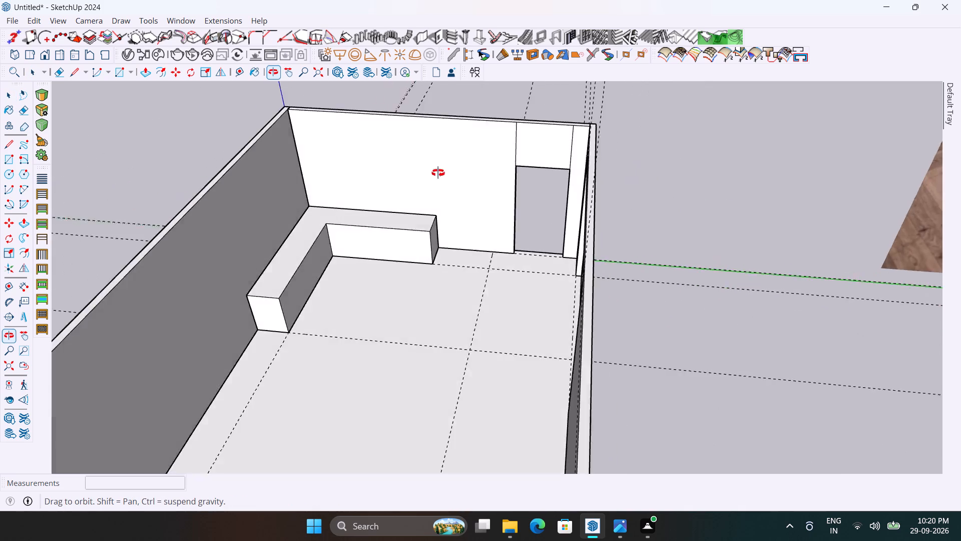
{"action": "middle_click_drag", "start_coordinate": [438, 173], "coordinate": [454, 161]}
{"action": "scroll", "coordinate": [489, 212], "scroll_direction": "up", "scroll_amount": 3}
{"action": "middle_click_drag", "start_coordinate": [474, 231], "coordinate": [477, 273]}
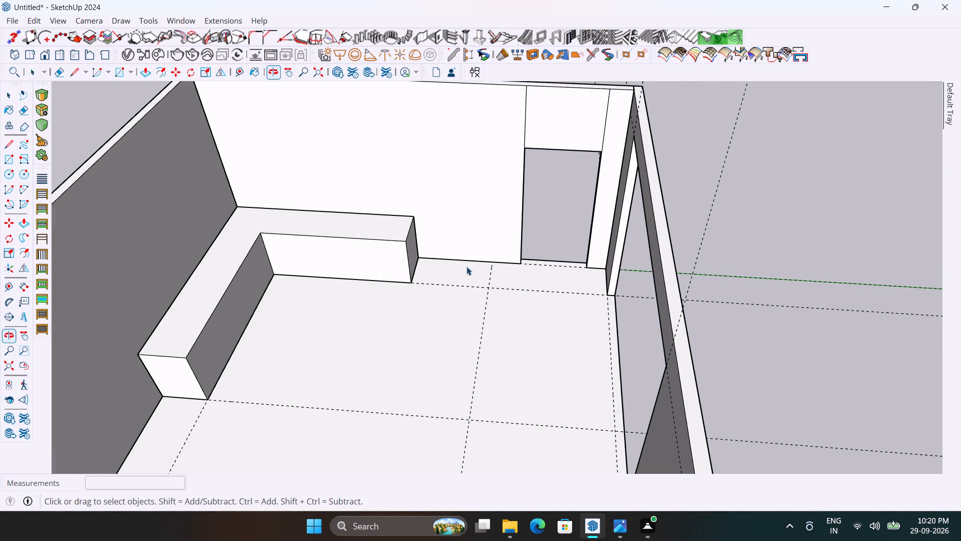
{"action": "triple_click", "coordinate": [356, 242]}
{"action": "right_click", "coordinate": [356, 242]}
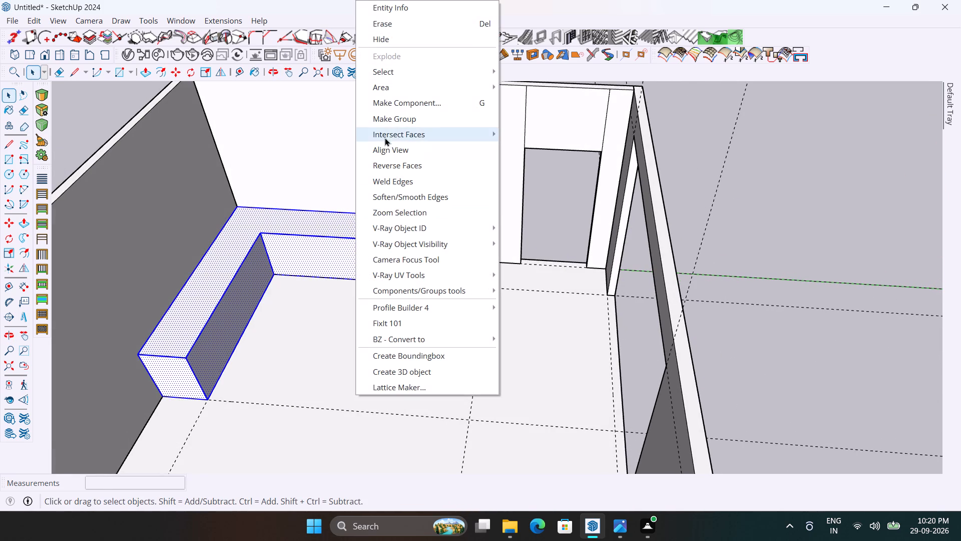
{"action": "left_click", "coordinate": [385, 118]}
{"action": "left_click", "coordinate": [809, 231]}
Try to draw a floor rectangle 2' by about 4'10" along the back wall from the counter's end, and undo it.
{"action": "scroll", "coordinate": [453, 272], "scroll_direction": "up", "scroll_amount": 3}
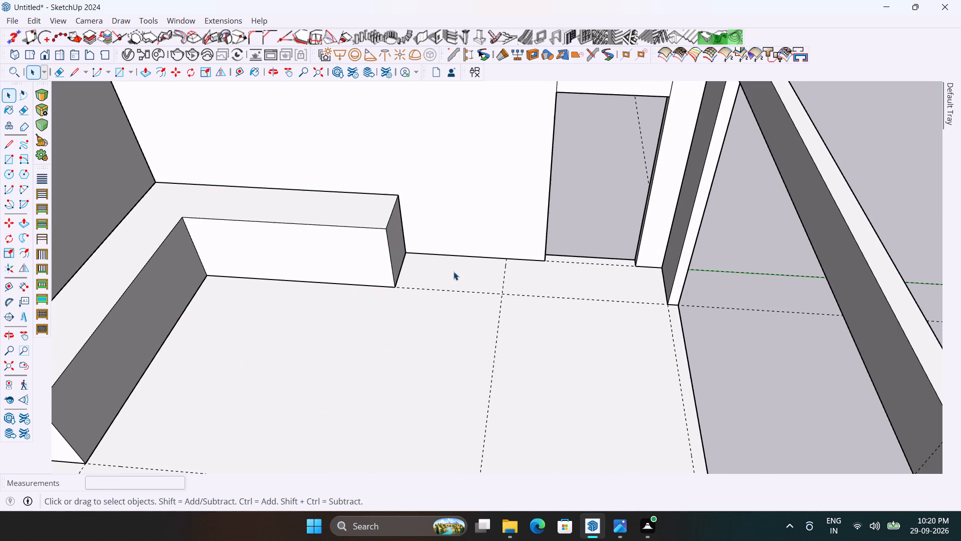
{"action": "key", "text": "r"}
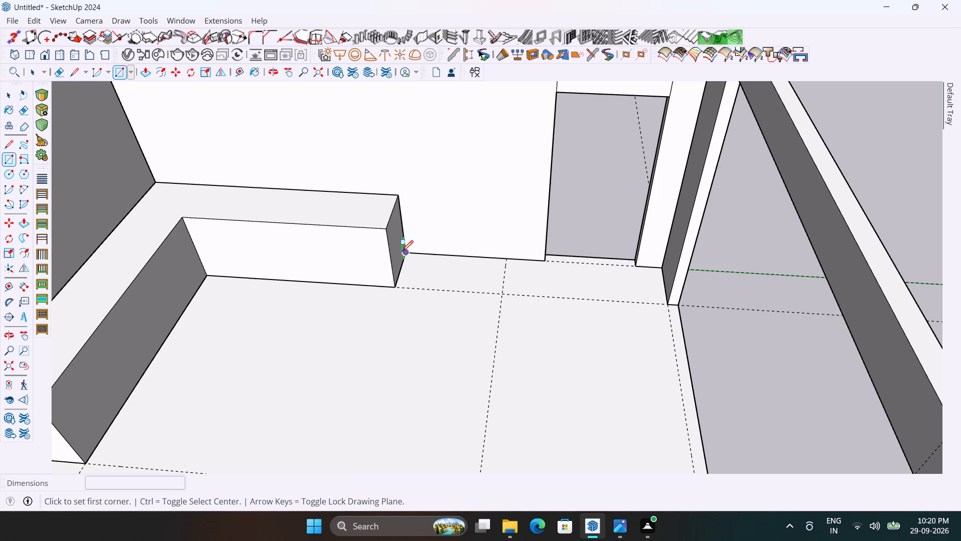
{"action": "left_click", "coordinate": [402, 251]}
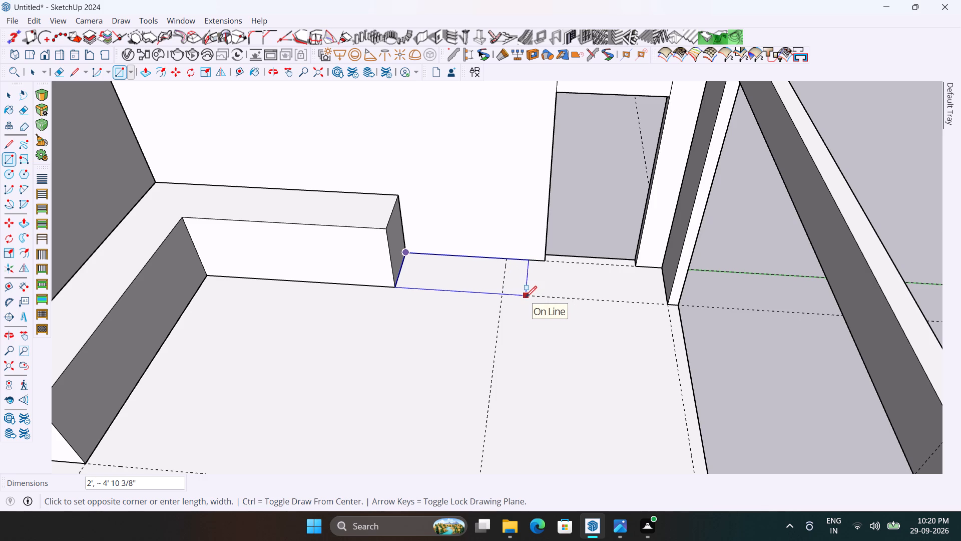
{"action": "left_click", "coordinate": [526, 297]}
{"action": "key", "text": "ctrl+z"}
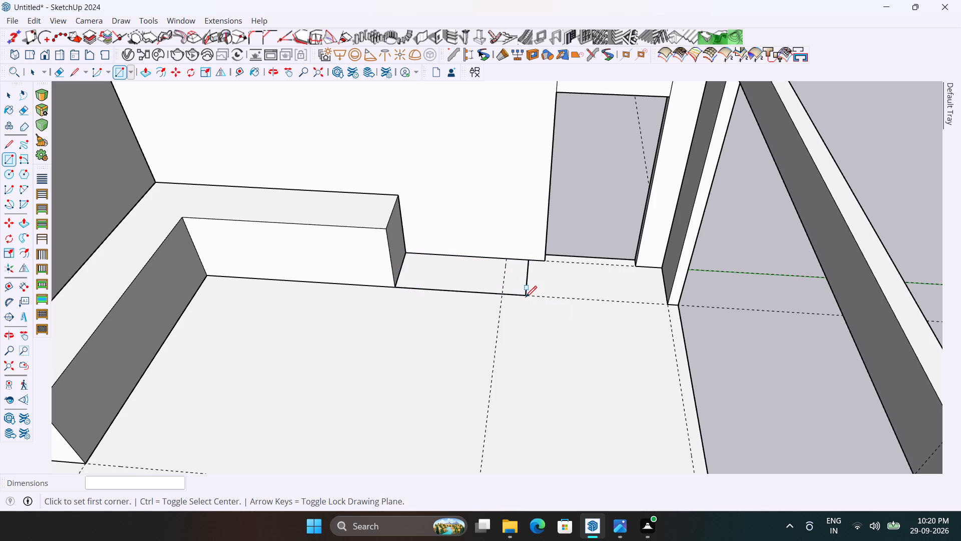
Draw a floor rectangle 2' by about 4'11" along the back wall, starting at the counter's end corner.
{"action": "left_click", "coordinate": [411, 251]}
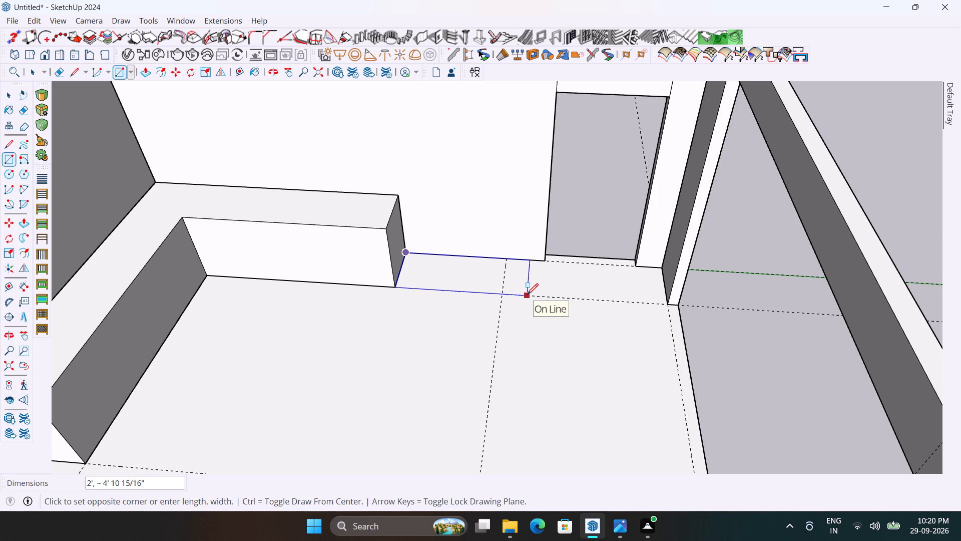
{"action": "left_click", "coordinate": [527, 295]}
Pull the new floor rectangle up 10' with Push/Pull, level with the wall top, to form a tall cabinet block.
{"action": "key", "text": "p"}
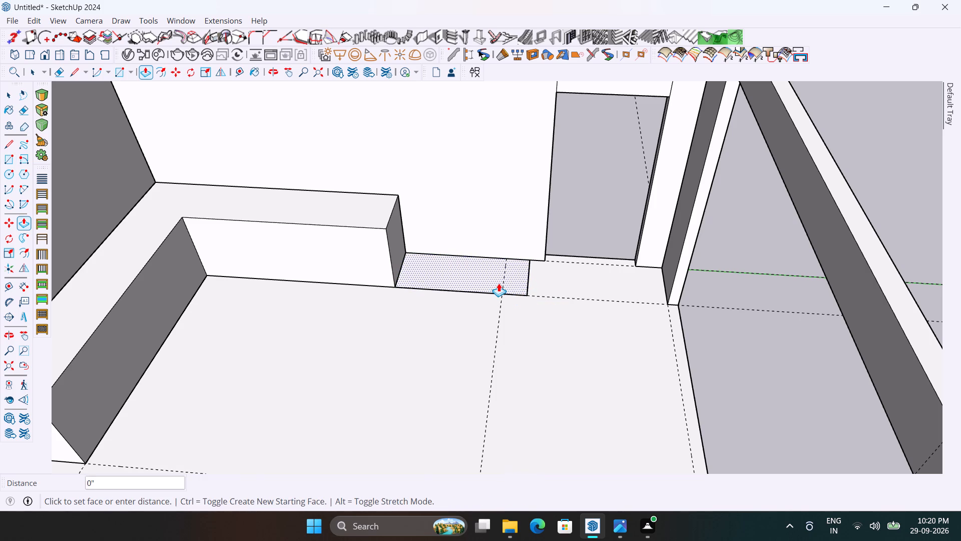
{"action": "left_click", "coordinate": [499, 283]}
{"action": "scroll", "coordinate": [436, 223], "scroll_direction": "down", "scroll_amount": 8}
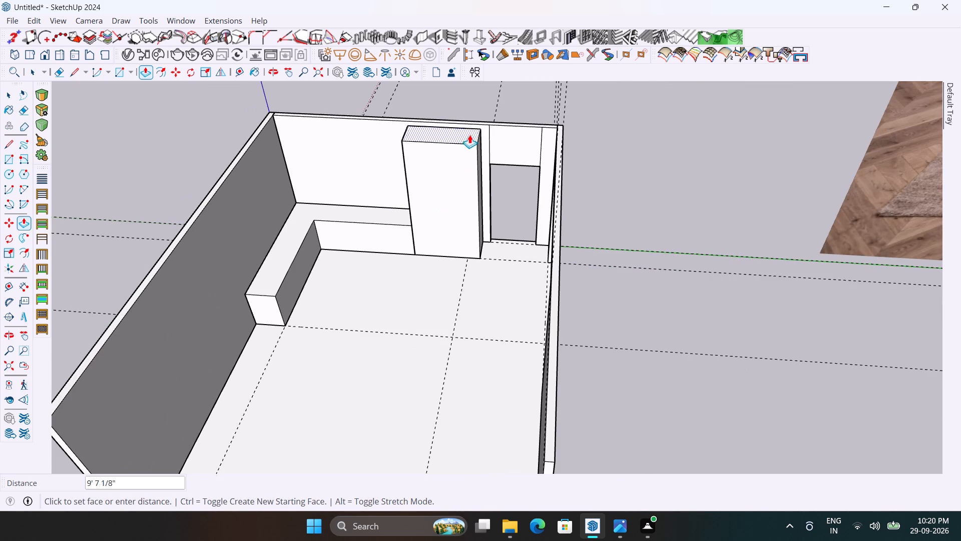
{"action": "left_click", "coordinate": [492, 125]}
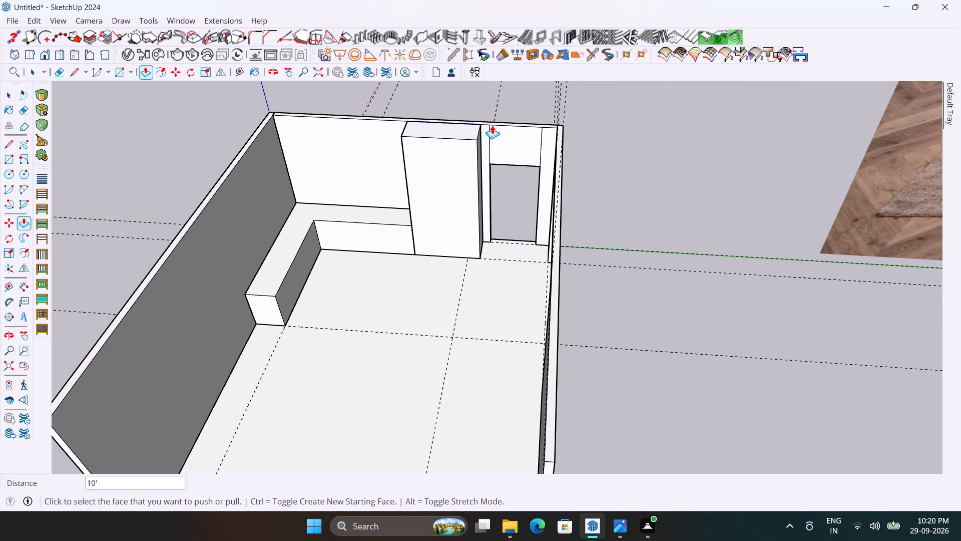
{"action": "key", "text": "space"}
{"action": "left_click", "coordinate": [454, 93]}
Examine the tall cabinet block beside the counter and door opening, and compare the layout with the reference photo.
{"action": "scroll", "coordinate": [463, 146], "scroll_direction": "down", "scroll_amount": 4}
{"action": "scroll", "coordinate": [461, 137], "scroll_direction": "up", "scroll_amount": 3}
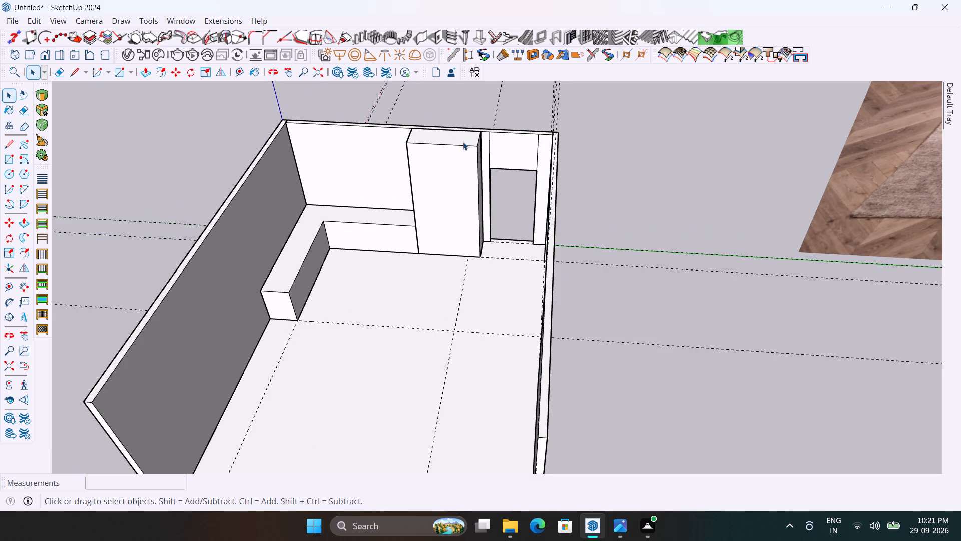
{"action": "middle_click_drag", "start_coordinate": [471, 160], "coordinate": [457, 173]}
{"action": "scroll", "coordinate": [442, 193], "scroll_direction": "down", "scroll_amount": 9}
{"action": "scroll", "coordinate": [731, 96], "scroll_direction": "up", "scroll_amount": 4}
{"action": "scroll", "coordinate": [577, 187], "scroll_direction": "down", "scroll_amount": 4}
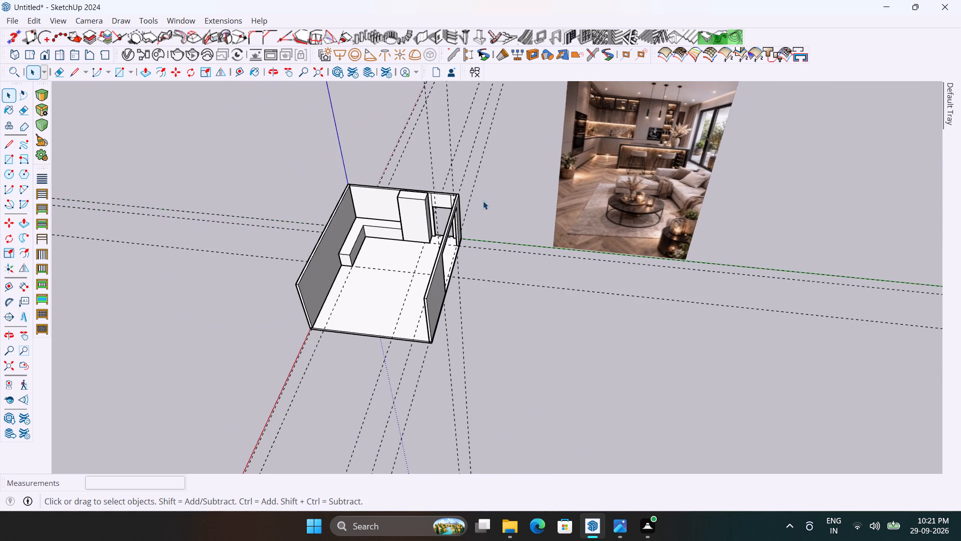
{"action": "scroll", "coordinate": [454, 214], "scroll_direction": "up", "scroll_amount": 4}
{"action": "middle_click_drag", "start_coordinate": [441, 206], "coordinate": [496, 163]}
{"action": "scroll", "coordinate": [582, 267], "scroll_direction": "down", "scroll_amount": 4}
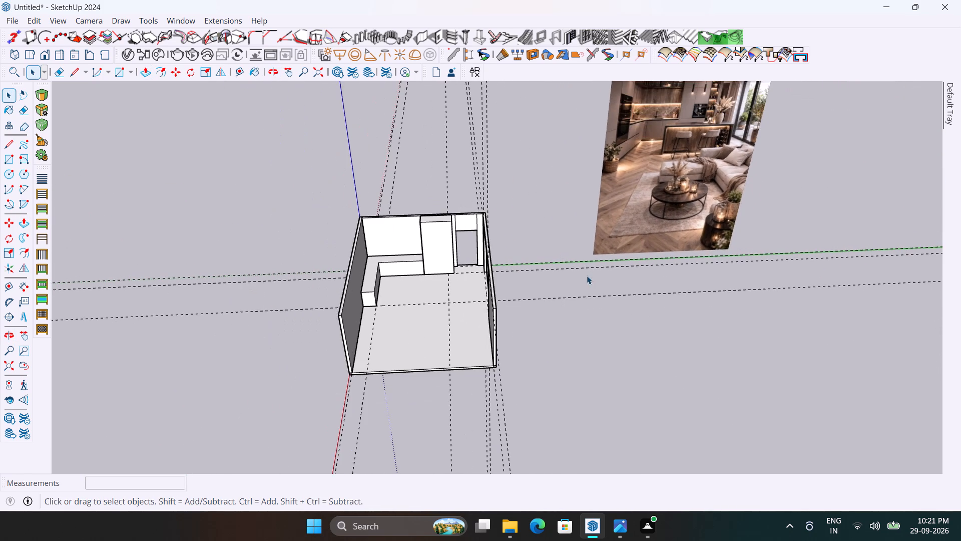
{"action": "scroll", "coordinate": [591, 268], "scroll_direction": "down", "scroll_amount": 1}
{"action": "scroll", "coordinate": [426, 252], "scroll_direction": "up", "scroll_amount": 8}
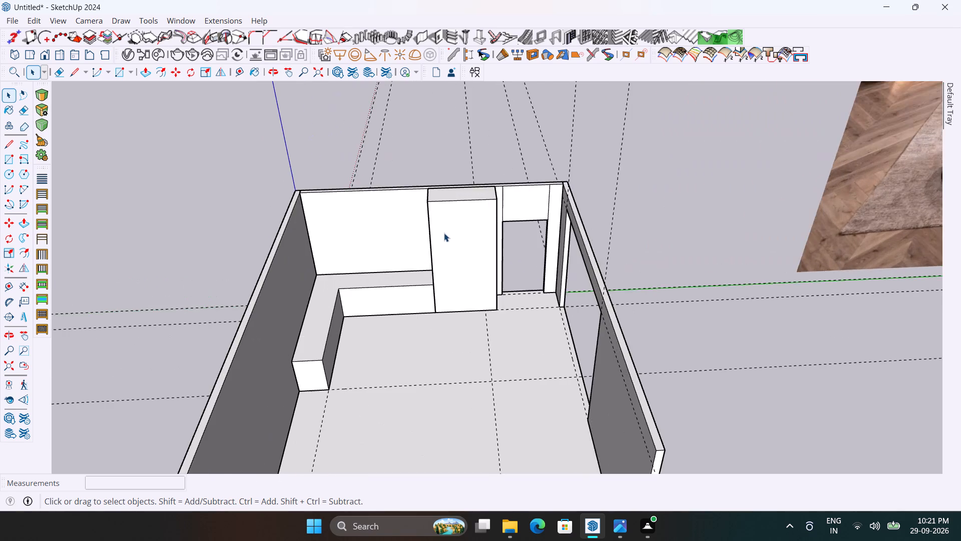
{"action": "scroll", "coordinate": [458, 231], "scroll_direction": "up", "scroll_amount": 3}
{"action": "middle_click_drag", "start_coordinate": [487, 235], "coordinate": [469, 229]}
{"action": "scroll", "coordinate": [469, 229], "scroll_direction": "up", "scroll_amount": 1}
{"action": "scroll", "coordinate": [459, 232], "scroll_direction": "down", "scroll_amount": 4}
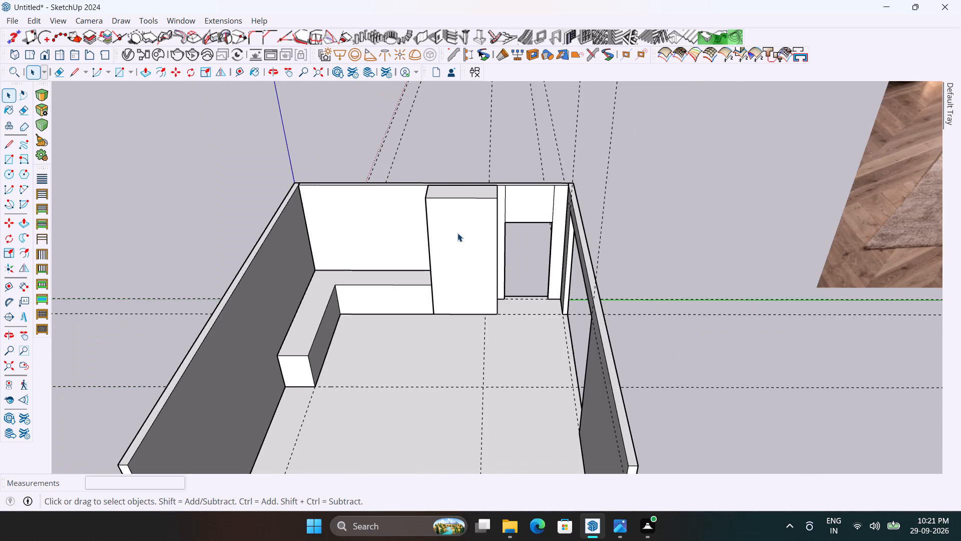
{"action": "middle_click_drag", "start_coordinate": [460, 238], "coordinate": [485, 263]}
{"action": "scroll", "coordinate": [465, 251], "scroll_direction": "up", "scroll_amount": 4}
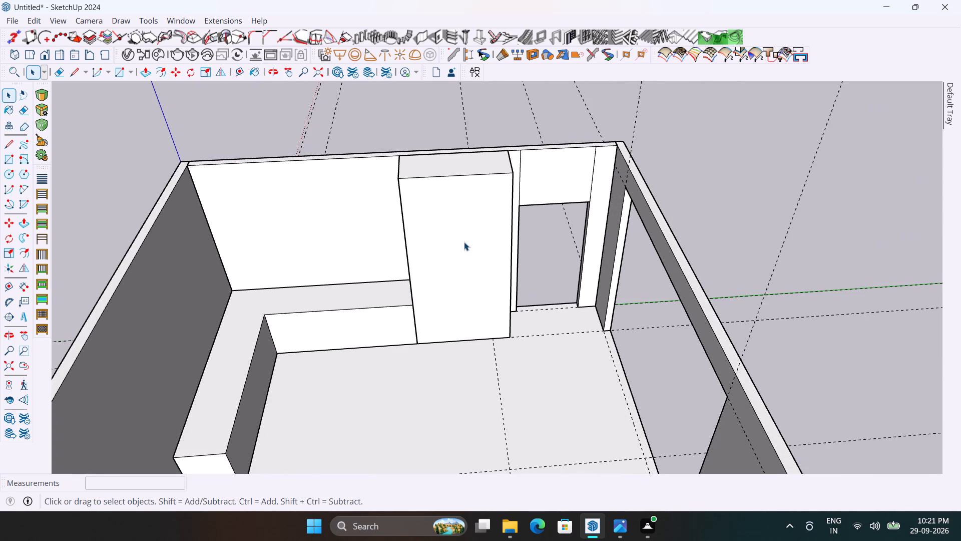
Measure the tall cabinet block's width across its front face.
{"action": "key", "text": "t"}
{"action": "left_click", "coordinate": [513, 246]}
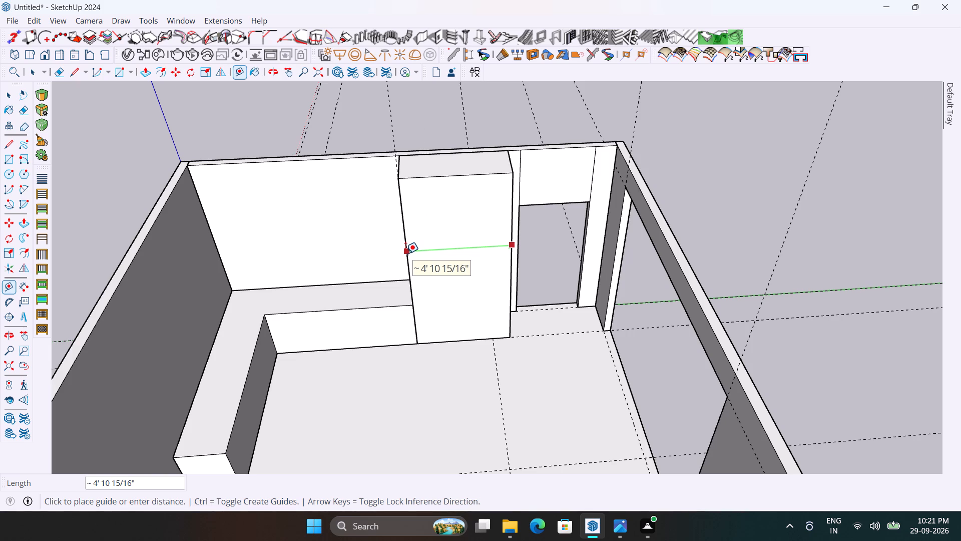
{"action": "key", "text": "Escape"}
{"action": "scroll", "coordinate": [457, 248], "scroll_direction": "down", "scroll_amount": 3}
{"action": "scroll", "coordinate": [468, 204], "scroll_direction": "up", "scroll_amount": 4}
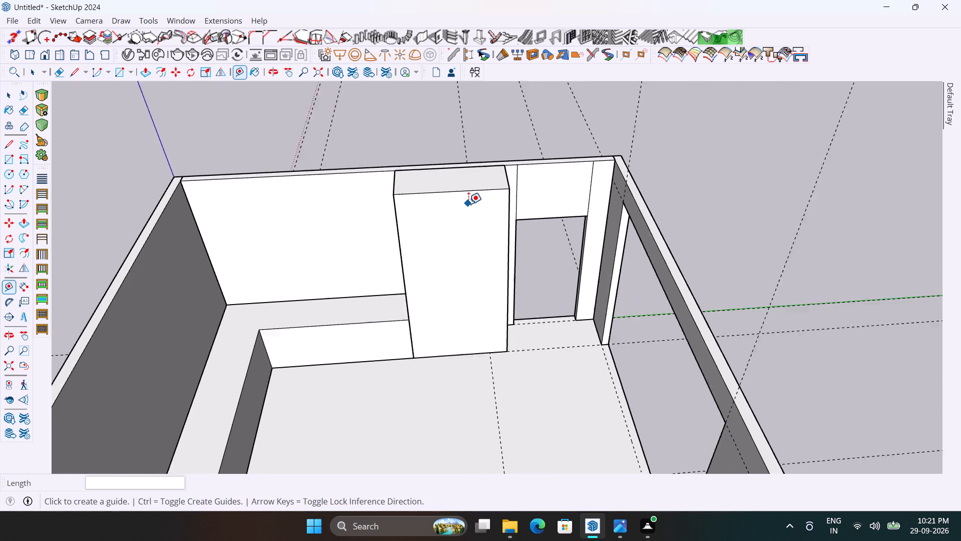
{"action": "scroll", "coordinate": [468, 204], "scroll_direction": "up", "scroll_amount": 3}
{"action": "key", "text": "space"}
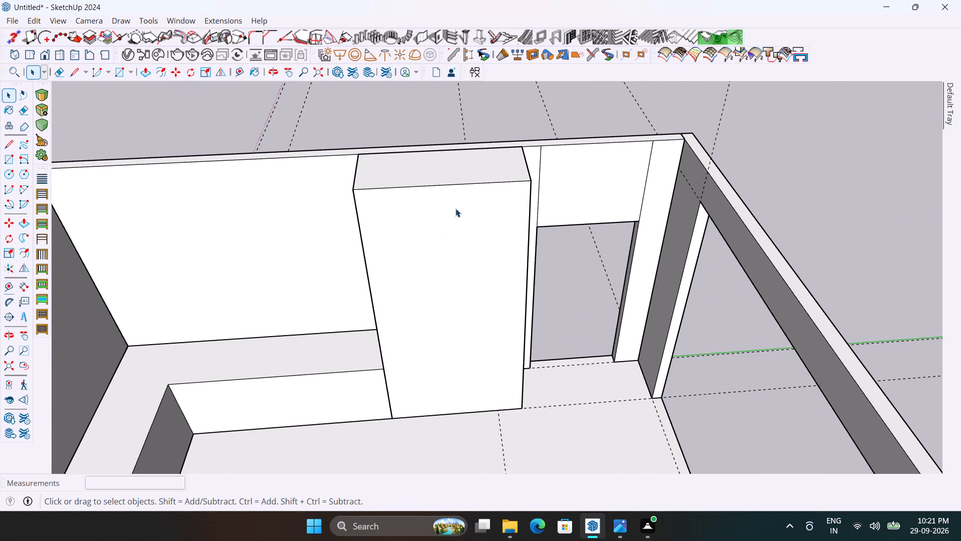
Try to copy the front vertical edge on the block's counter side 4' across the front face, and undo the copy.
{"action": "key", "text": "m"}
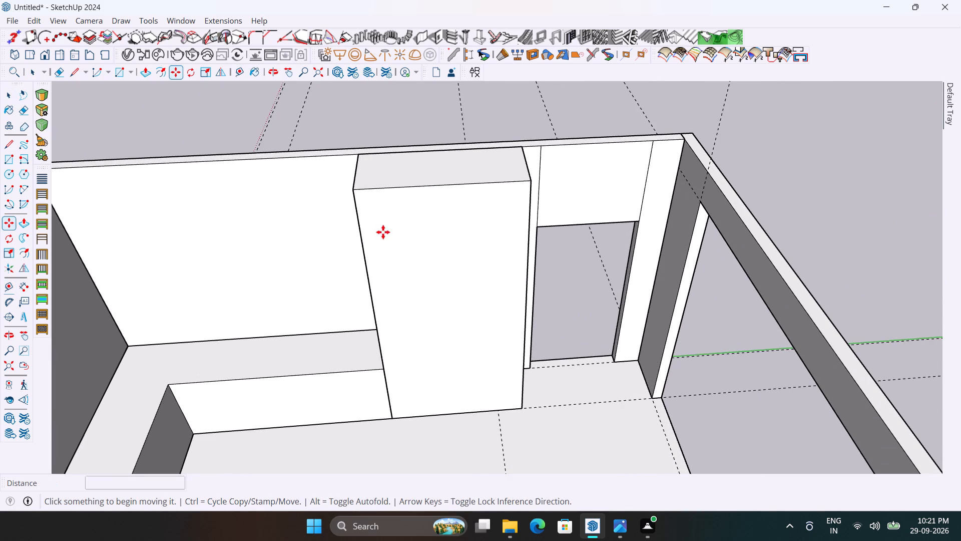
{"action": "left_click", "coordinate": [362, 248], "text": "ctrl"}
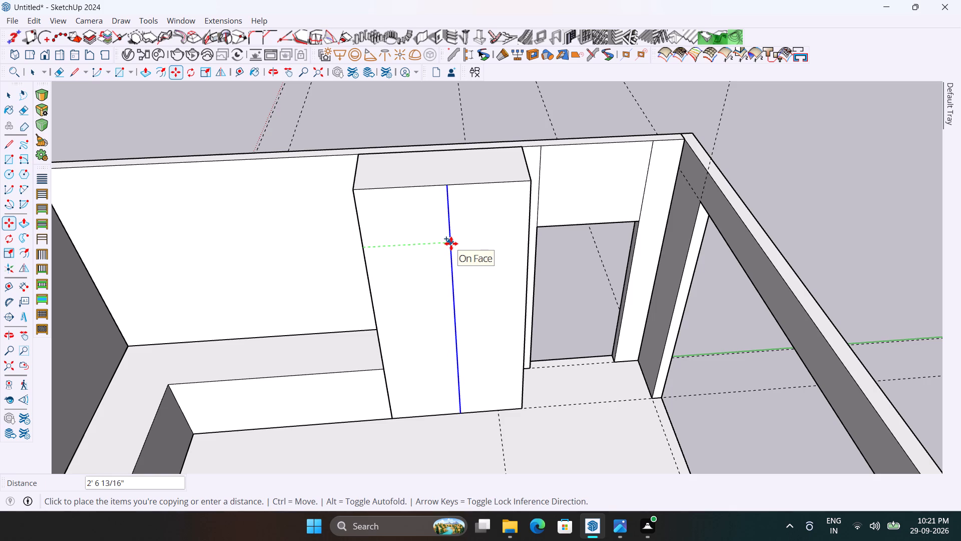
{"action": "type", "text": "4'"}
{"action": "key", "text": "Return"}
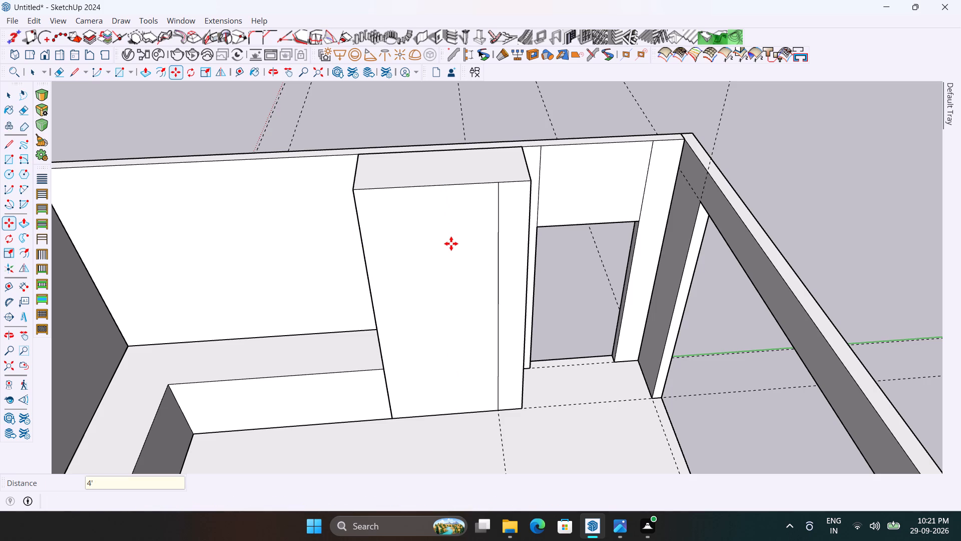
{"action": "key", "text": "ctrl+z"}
Push/Pull the tall cabinet block's door-side face outward about 7 1/16", flush with the near edge of the door opening.
{"action": "scroll", "coordinate": [451, 243], "scroll_direction": "down", "scroll_amount": 1}
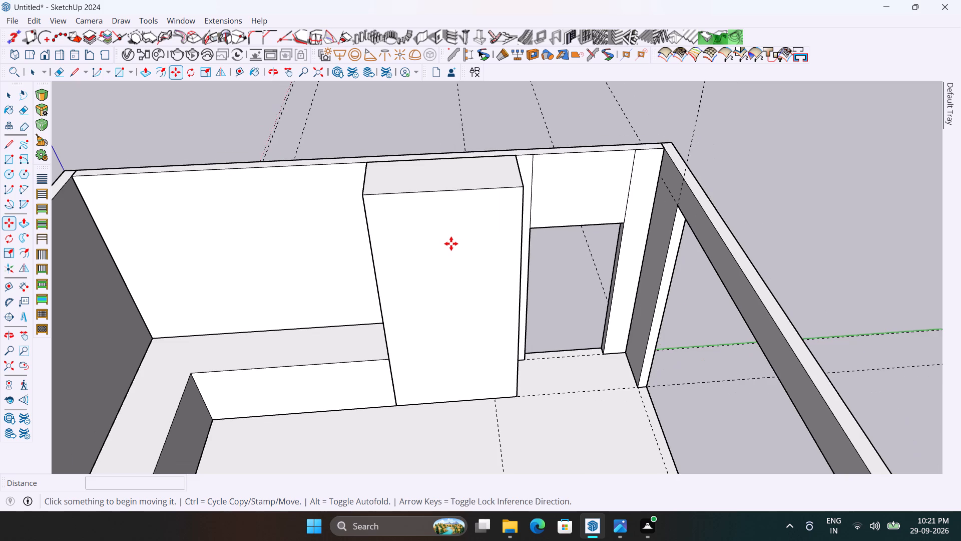
{"action": "middle_click_drag", "start_coordinate": [456, 243], "coordinate": [368, 239], "text": "alt"}
{"action": "scroll", "coordinate": [484, 231], "scroll_direction": "up", "scroll_amount": 2}
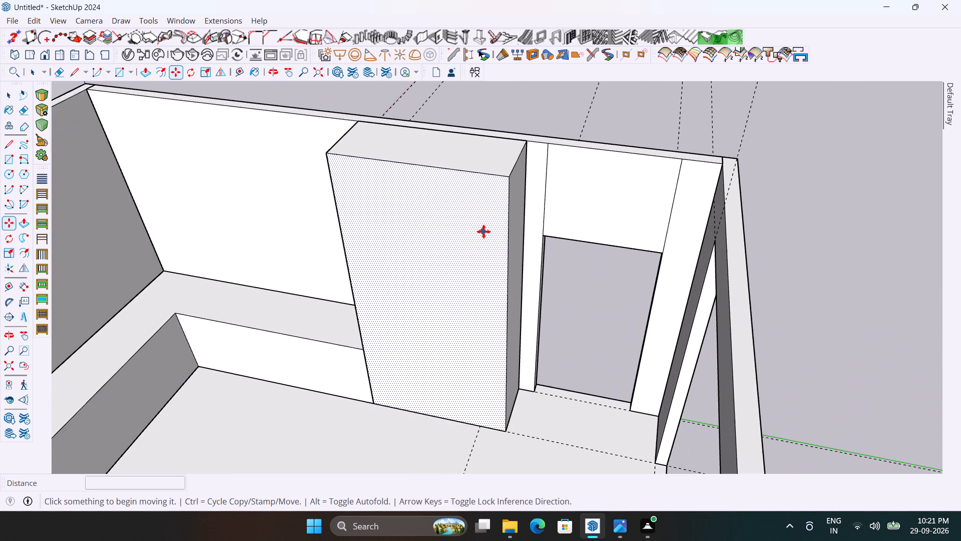
{"action": "key", "text": "p"}
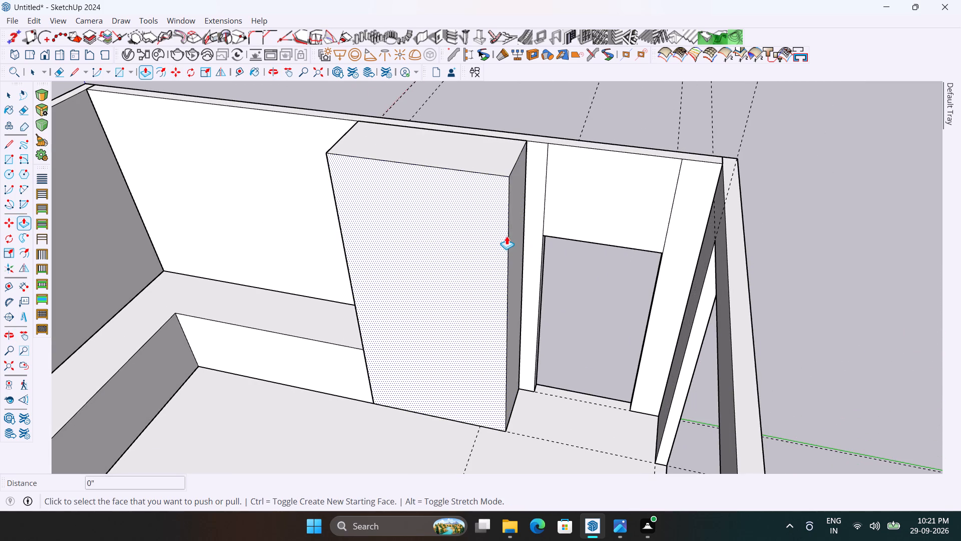
{"action": "left_click", "coordinate": [516, 236]}
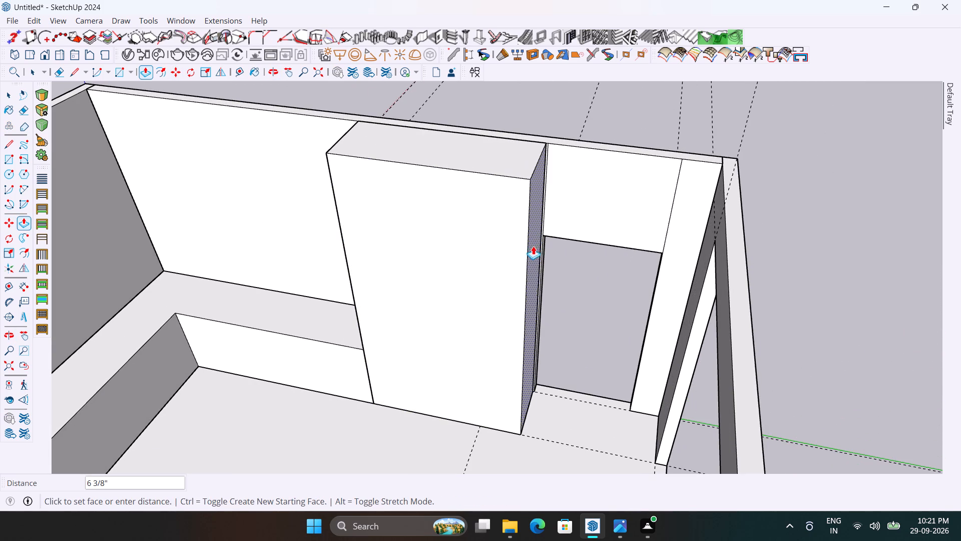
{"action": "left_click", "coordinate": [547, 145]}
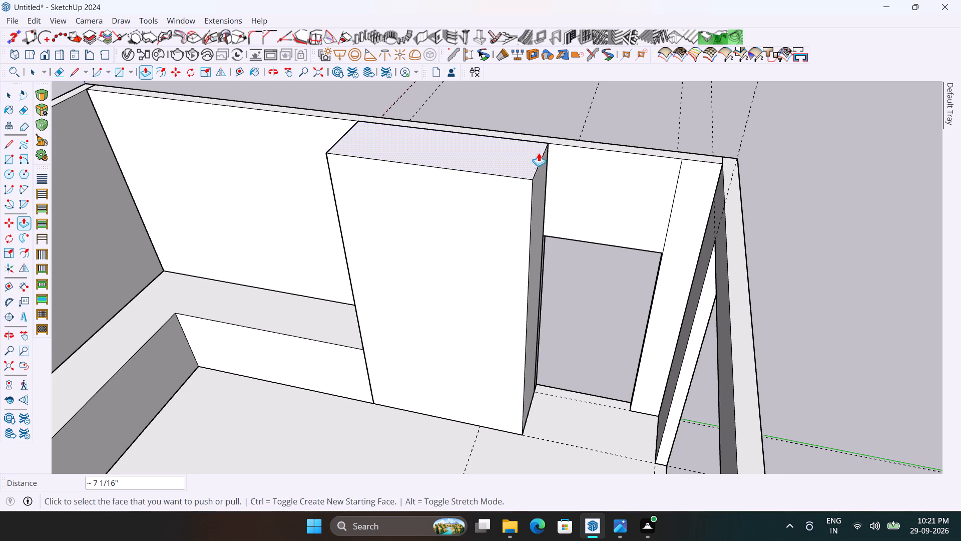
{"action": "key", "text": "space"}
Inside the wall group, push the door opening's far jamb 6" away from the cabinet block with Push/Pull.
{"action": "scroll", "coordinate": [428, 181], "scroll_direction": "down", "scroll_amount": 4}
{"action": "middle_click_drag", "start_coordinate": [566, 194], "coordinate": [593, 209]}
{"action": "scroll", "coordinate": [599, 218], "scroll_direction": "up", "scroll_amount": 4}
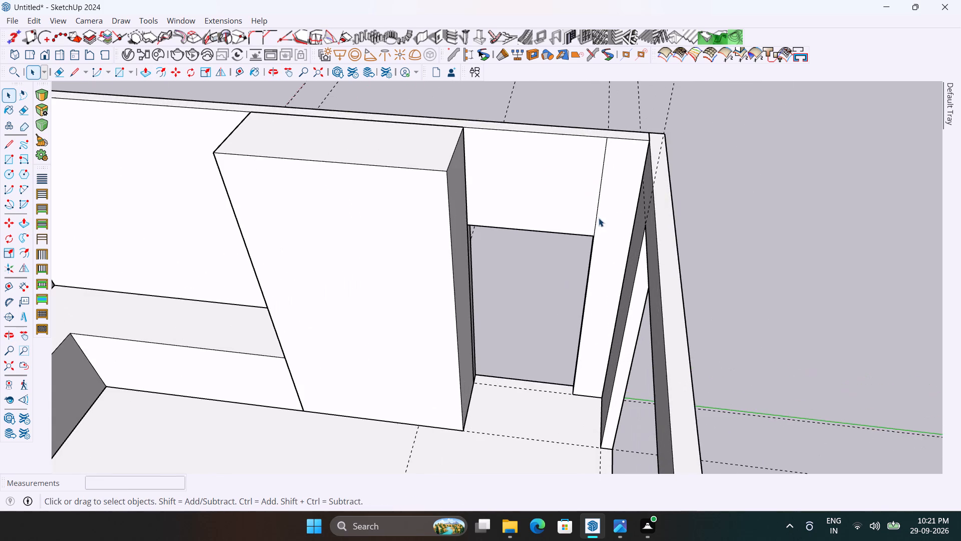
{"action": "middle_click_drag", "start_coordinate": [571, 260], "coordinate": [670, 263]}
{"action": "scroll", "coordinate": [596, 265], "scroll_direction": "up", "scroll_amount": 4}
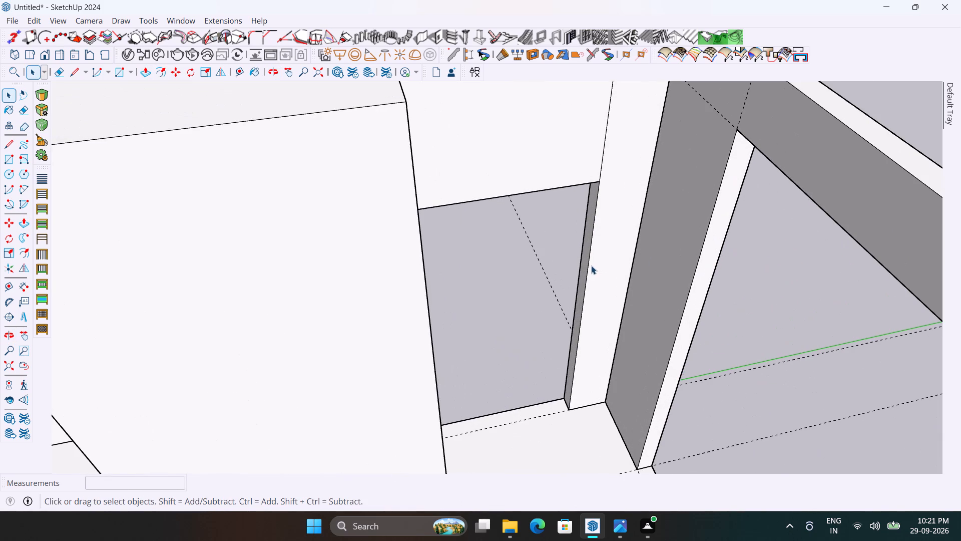
{"action": "key", "text": "p"}
{"action": "key", "text": "space"}
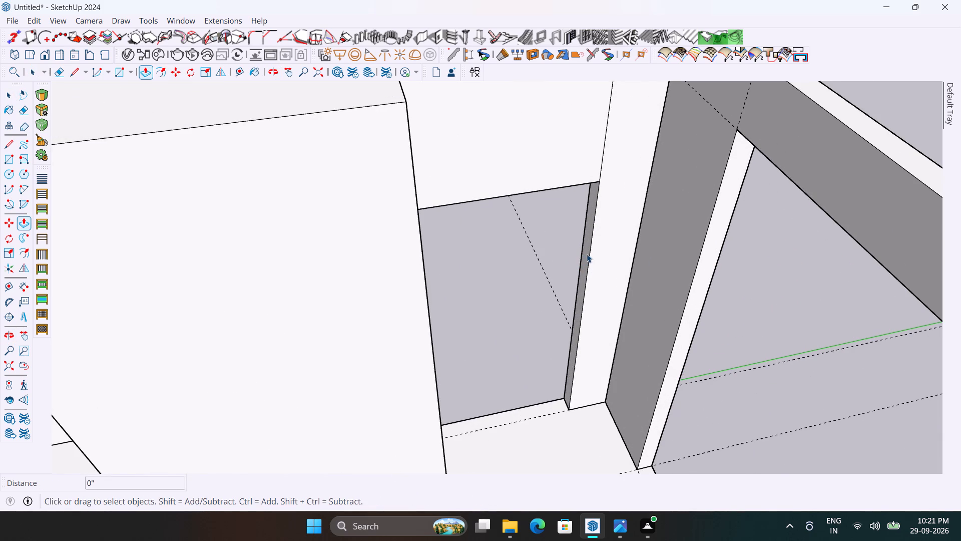
{"action": "double_click", "coordinate": [594, 253]}
{"action": "key", "text": "p"}
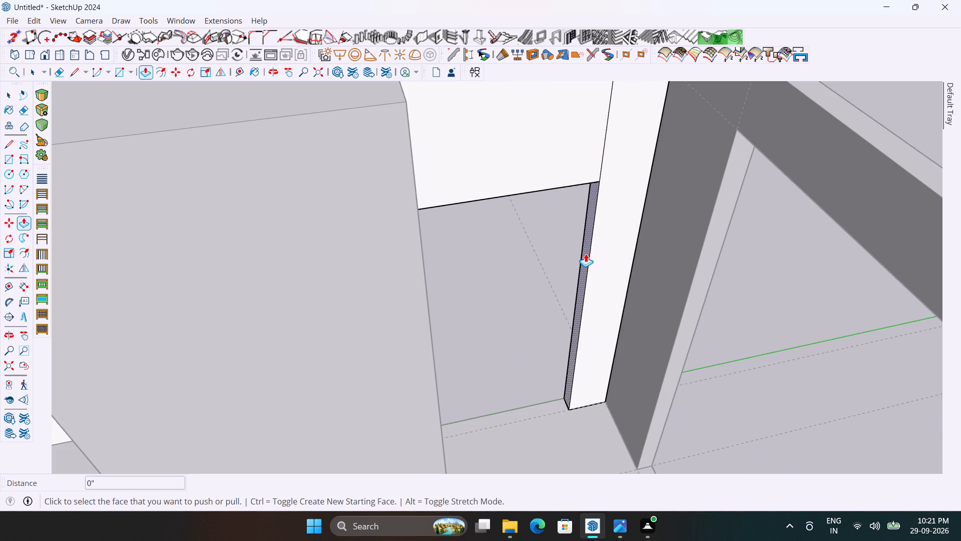
{"action": "left_click", "coordinate": [586, 253]}
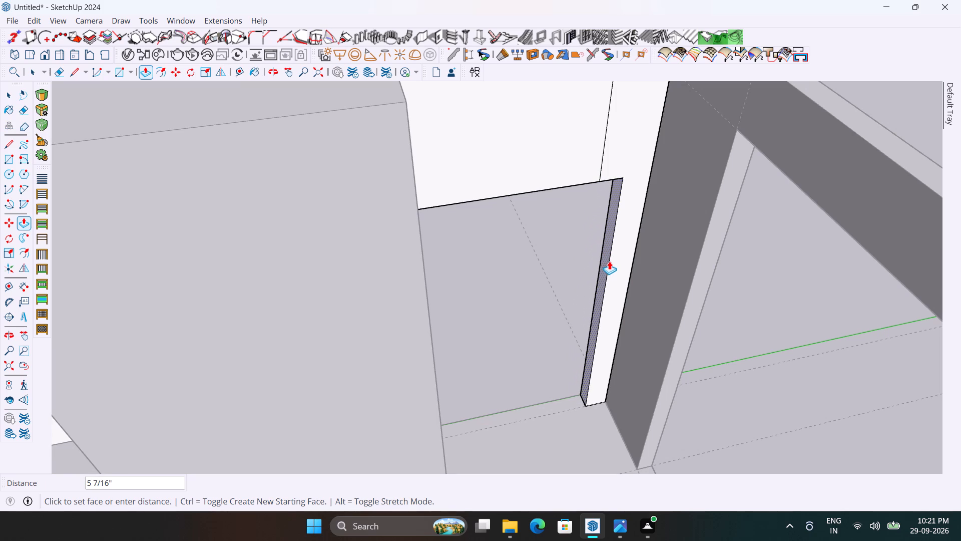
{"action": "key", "text": "6"}
{"action": "key", "text": "Return"}
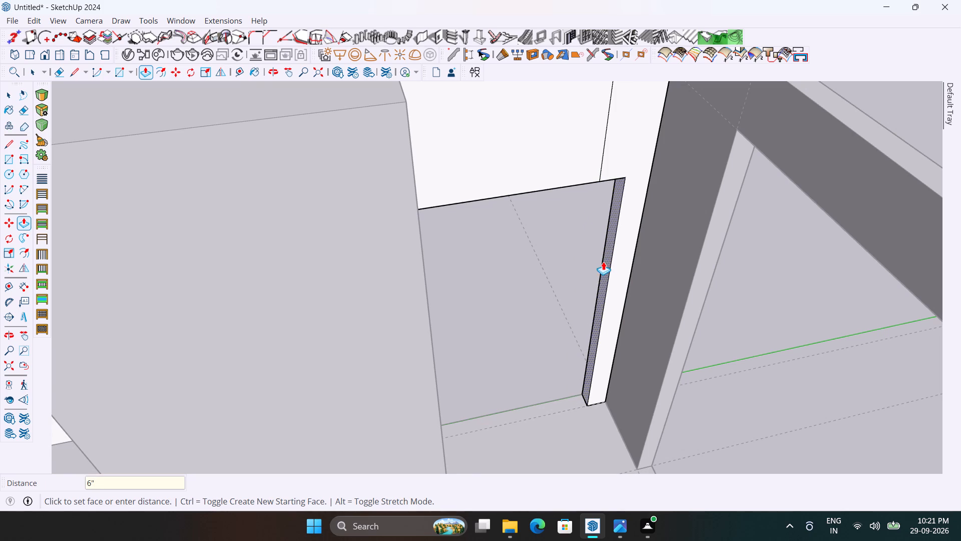
Pull the door opening's jamb nearest the cabinet block 6" into the opening with Push/Pull.
{"action": "scroll", "coordinate": [602, 261], "scroll_direction": "down", "scroll_amount": 2}
{"action": "middle_click_drag", "start_coordinate": [590, 262], "coordinate": [429, 226]}
{"action": "scroll", "coordinate": [503, 244], "scroll_direction": "up", "scroll_amount": 3}
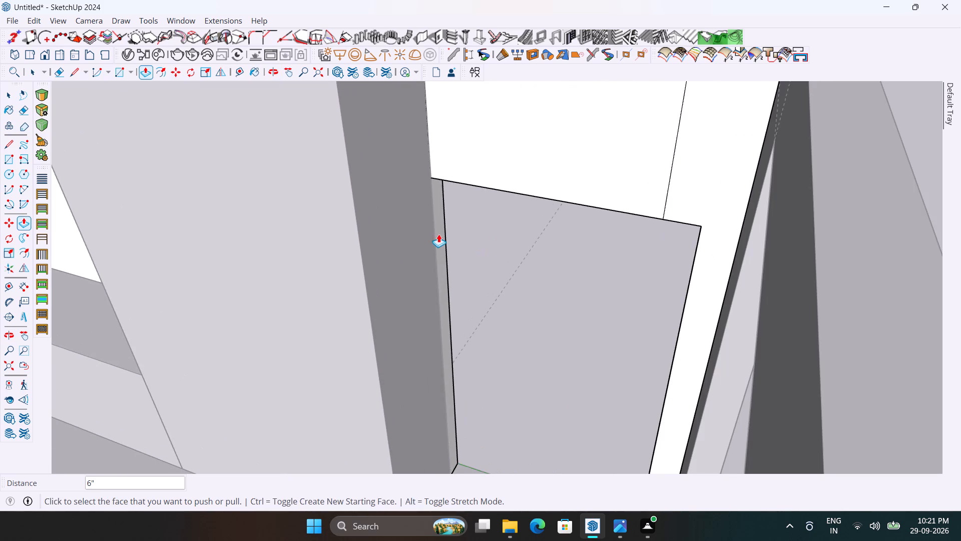
{"action": "left_click", "coordinate": [438, 234]}
{"action": "key", "text": "5"}
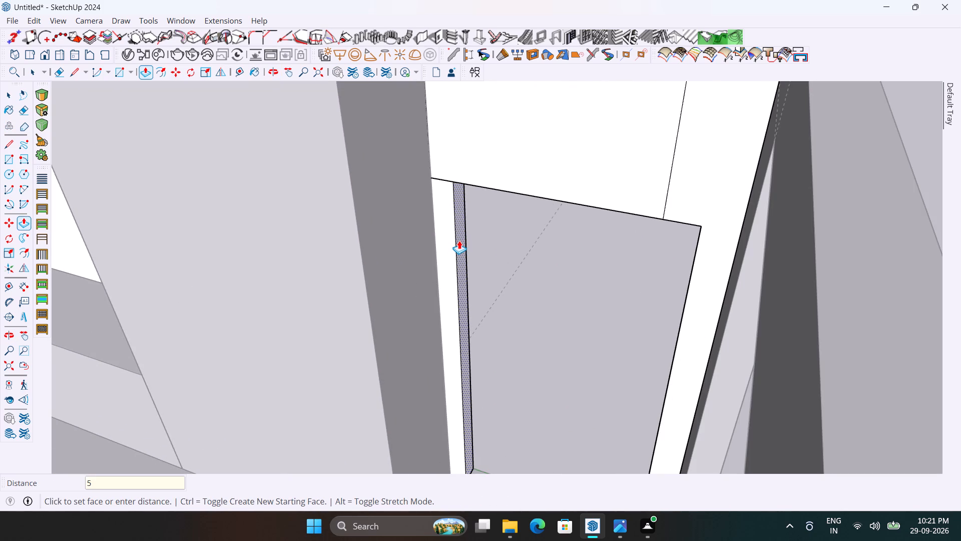
{"action": "key", "text": "BackSpace"}
{"action": "key", "text": "6"}
{"action": "key", "text": "Return"}
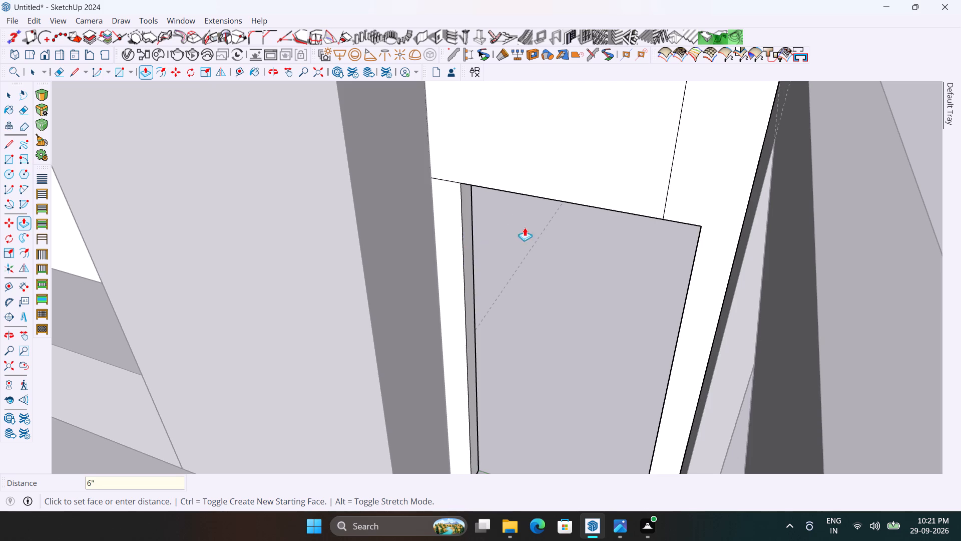
Erase the leftover vertical line above the door opening and the short line over the near jamb, and close the wall group.
{"action": "scroll", "coordinate": [513, 207], "scroll_direction": "down", "scroll_amount": 7}
{"action": "key", "text": "space"}
{"action": "left_click", "coordinate": [711, 241]}
{"action": "scroll", "coordinate": [563, 125], "scroll_direction": "up", "scroll_amount": 3}
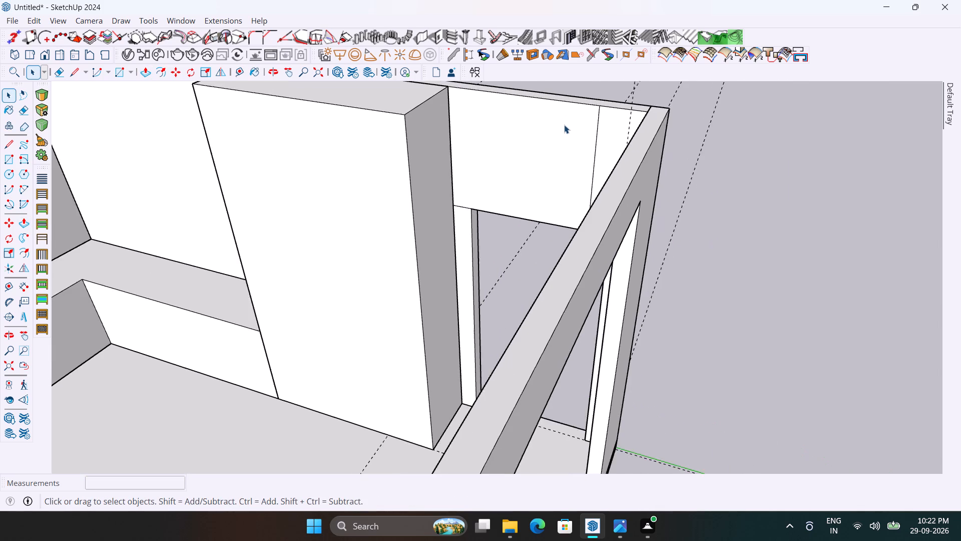
{"action": "double_click", "coordinate": [564, 125]}
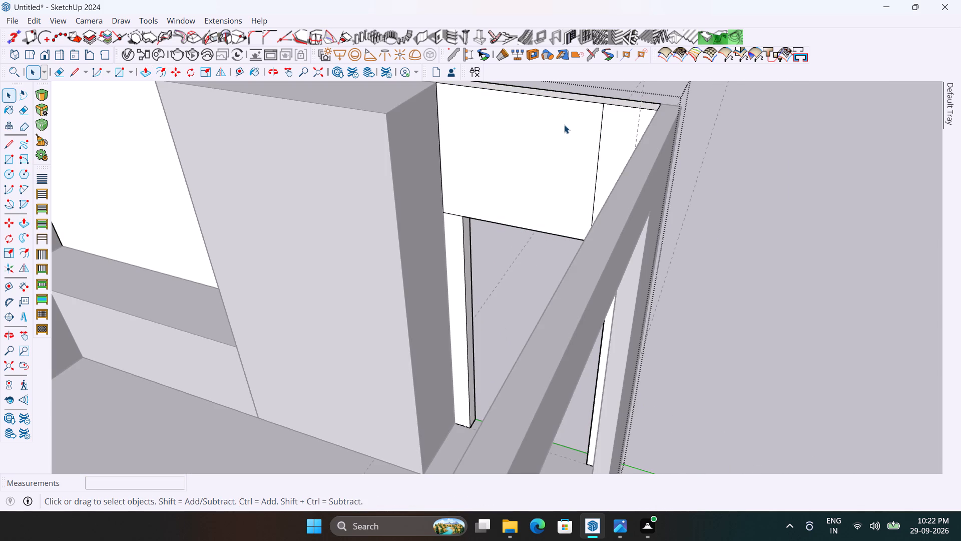
{"action": "key", "text": "e"}
{"action": "left_click_drag", "start_coordinate": [612, 134], "coordinate": [598, 131]}
{"action": "key", "text": "space"}
{"action": "key", "text": "e"}
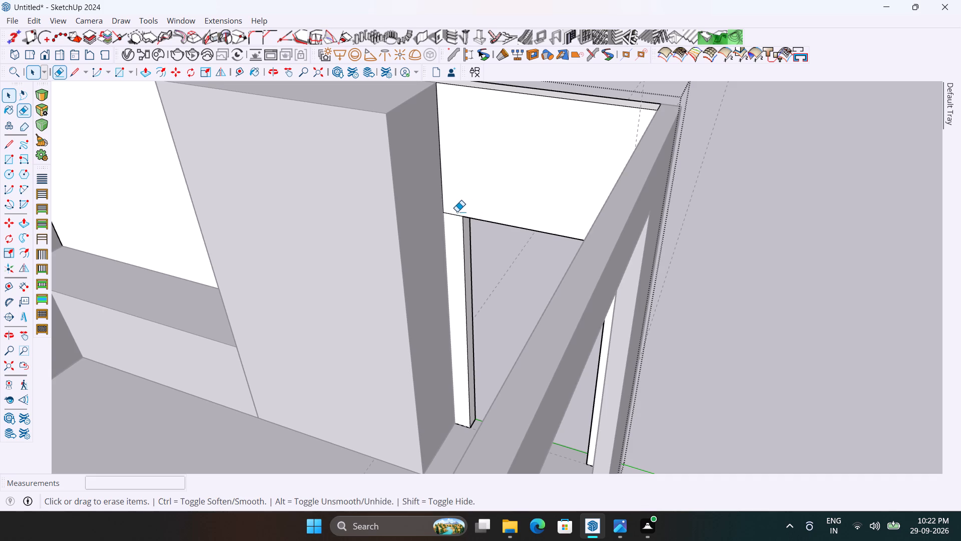
{"action": "left_click", "coordinate": [455, 214]}
{"action": "scroll", "coordinate": [474, 198], "scroll_direction": "down", "scroll_amount": 4}
{"action": "middle_click_drag", "start_coordinate": [488, 198], "coordinate": [611, 202]}
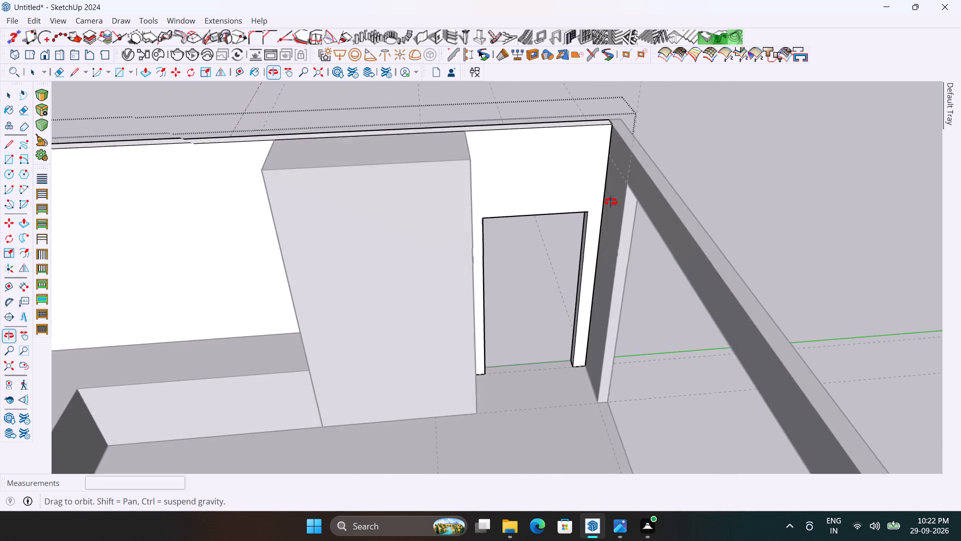
{"action": "middle_click_drag", "start_coordinate": [611, 202], "coordinate": [607, 200]}
{"action": "key", "text": "space"}
{"action": "left_click", "coordinate": [734, 194]}
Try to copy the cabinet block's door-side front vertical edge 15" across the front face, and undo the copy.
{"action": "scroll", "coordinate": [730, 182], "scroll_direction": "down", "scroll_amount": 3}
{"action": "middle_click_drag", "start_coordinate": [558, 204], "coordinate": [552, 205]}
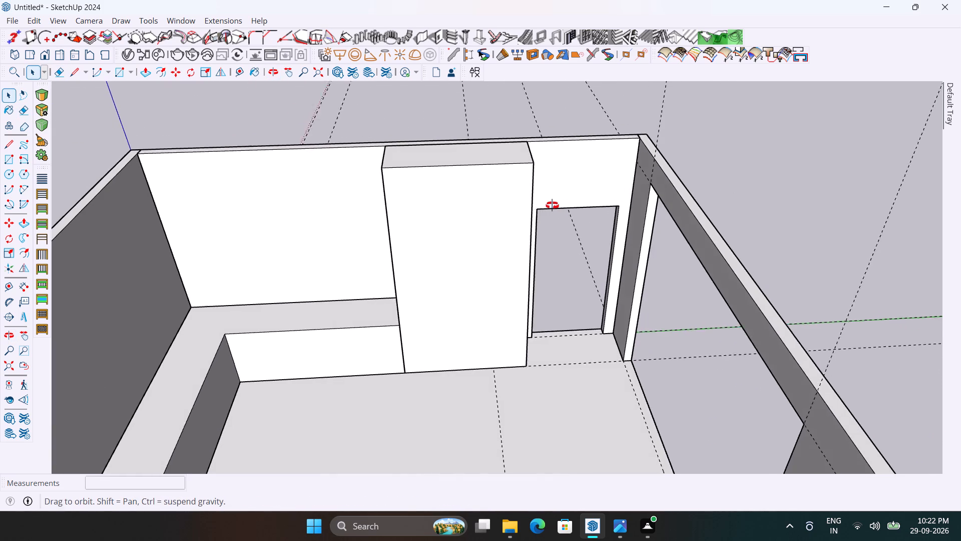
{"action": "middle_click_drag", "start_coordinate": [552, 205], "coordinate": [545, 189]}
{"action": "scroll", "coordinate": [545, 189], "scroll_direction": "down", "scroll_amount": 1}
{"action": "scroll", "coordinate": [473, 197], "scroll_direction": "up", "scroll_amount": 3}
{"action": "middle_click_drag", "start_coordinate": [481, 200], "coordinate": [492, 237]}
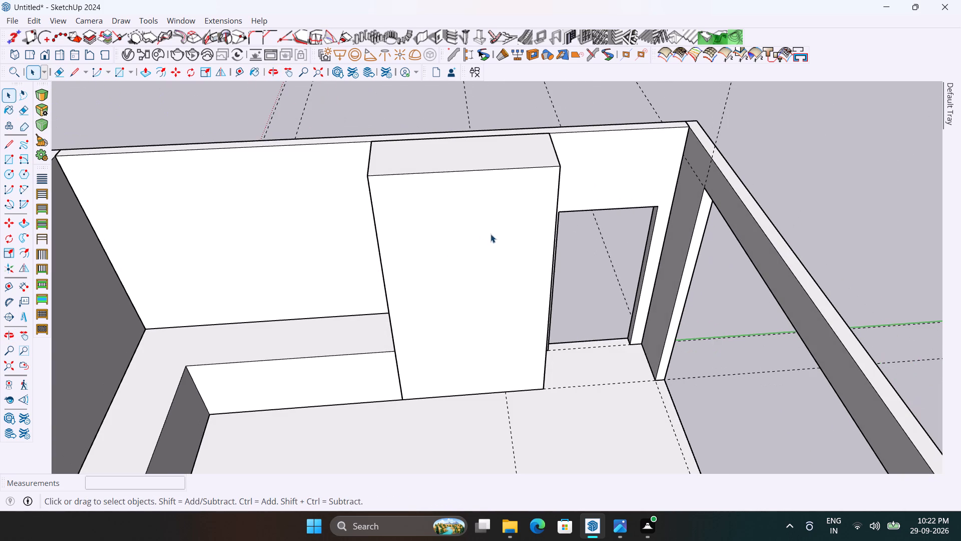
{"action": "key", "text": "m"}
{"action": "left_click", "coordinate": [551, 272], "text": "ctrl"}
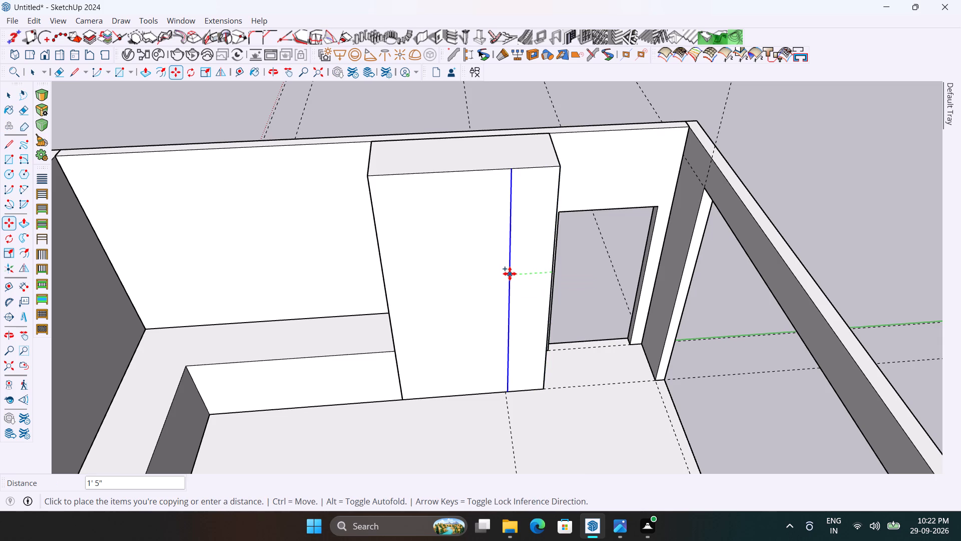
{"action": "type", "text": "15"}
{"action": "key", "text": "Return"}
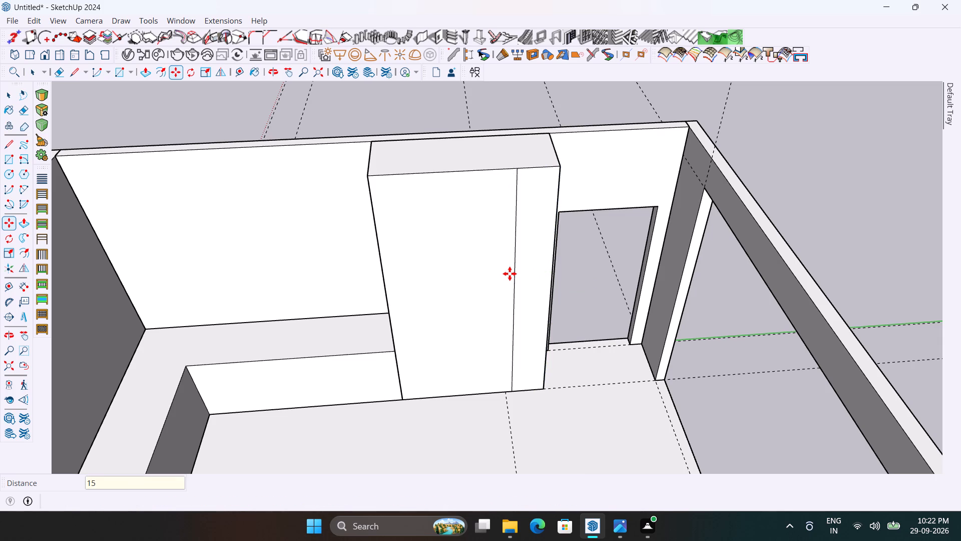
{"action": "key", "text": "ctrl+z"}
Copy the cabinet block's door-side front vertical edge 18" across the front face.
{"action": "middle_click_drag", "start_coordinate": [509, 274], "coordinate": [481, 277]}
{"action": "scroll", "coordinate": [469, 153], "scroll_direction": "up", "scroll_amount": 1}
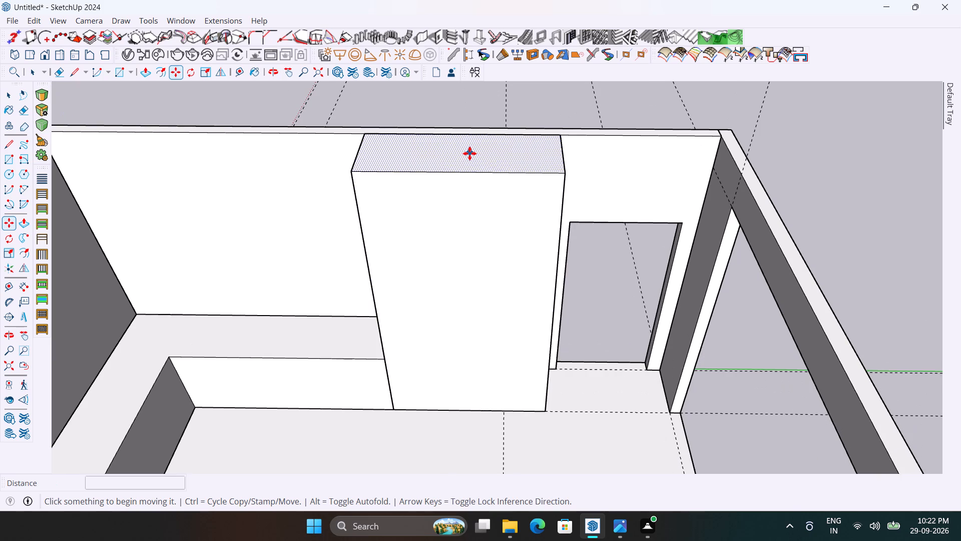
{"action": "left_click", "coordinate": [558, 238], "text": "ctrl"}
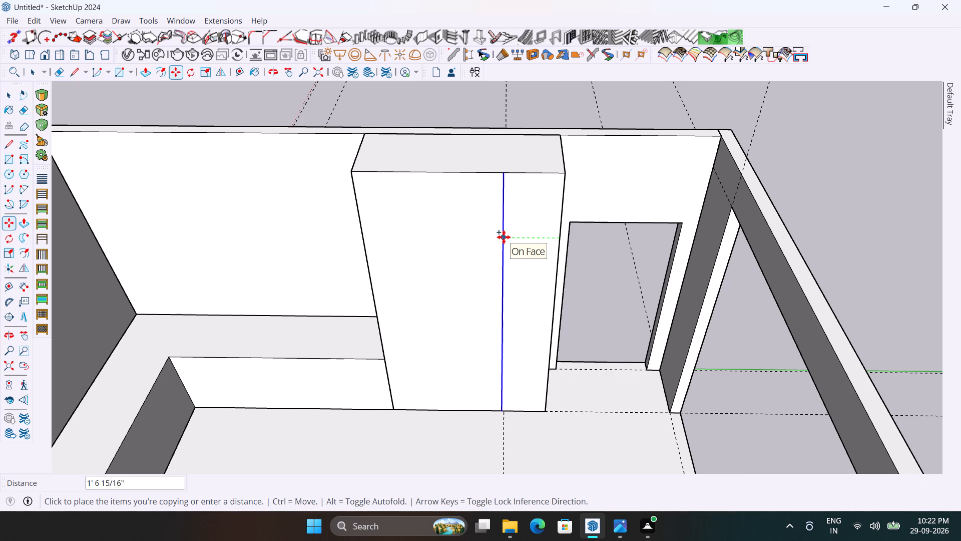
{"action": "type", "text": "18"}
{"action": "key", "text": "Return"}
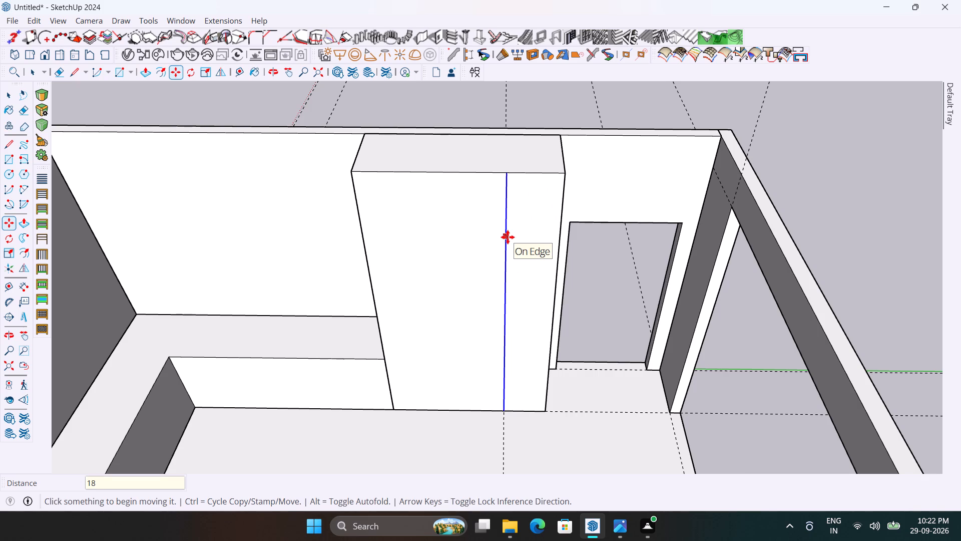
Copy the new dividing line 4' to the block's counter-side edge and divide the distance by 2 to add a midway line.
{"action": "left_click", "coordinate": [508, 237], "text": "ctrl"}
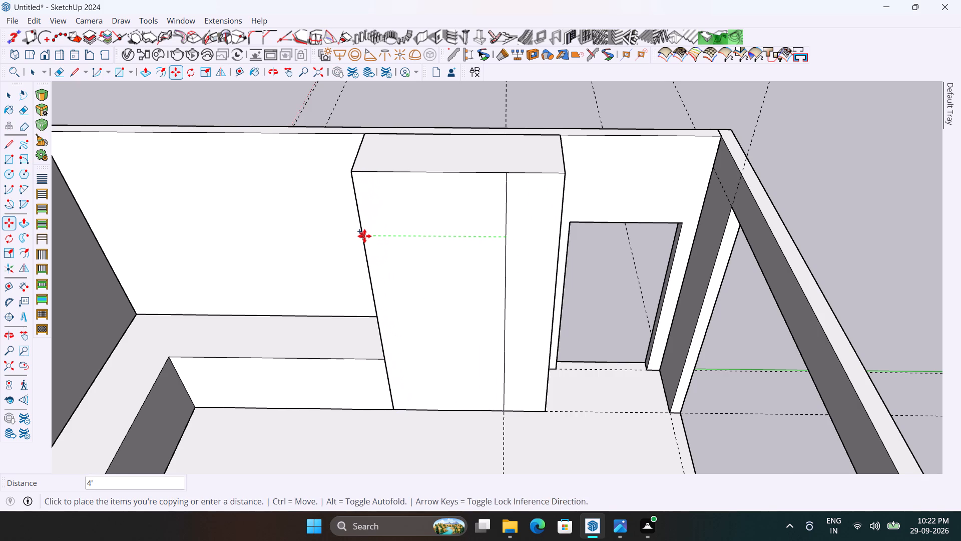
{"action": "left_click", "coordinate": [364, 236]}
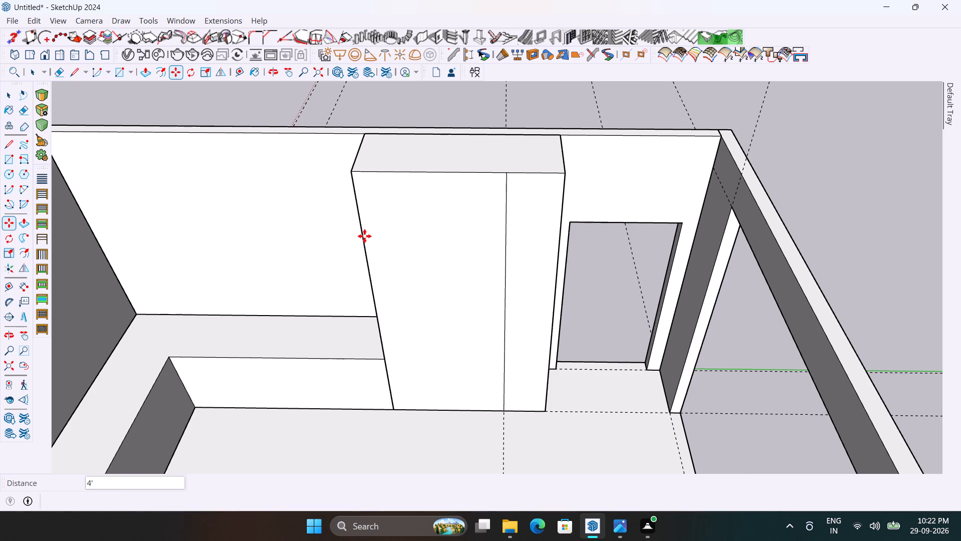
{"action": "type", "text": "2/"}
{"action": "key", "text": "Return"}
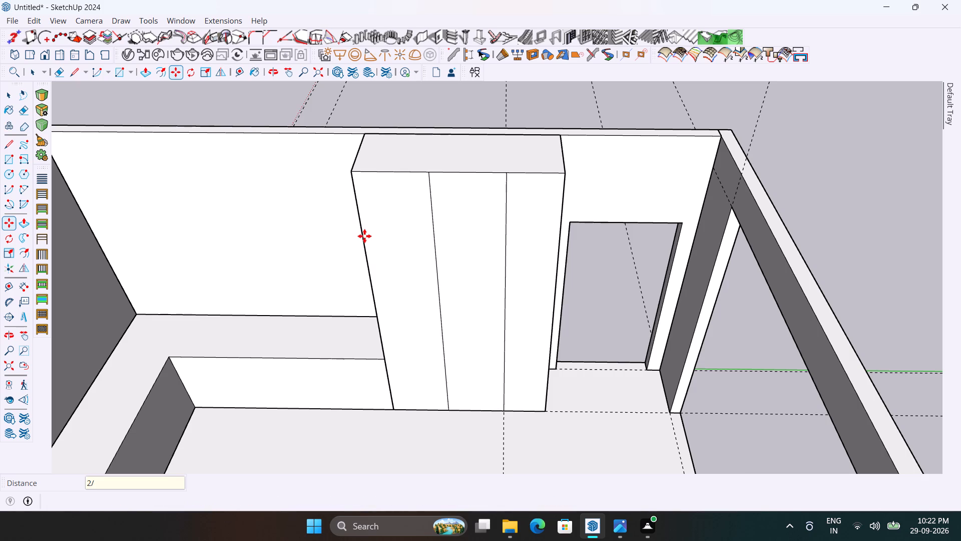
Examine the tall cabinet block's divided front face and the adjoining door opening from different angles.
{"action": "scroll", "coordinate": [364, 236], "scroll_direction": "down", "scroll_amount": 3}
{"action": "middle_click_drag", "start_coordinate": [456, 246], "coordinate": [423, 200]}
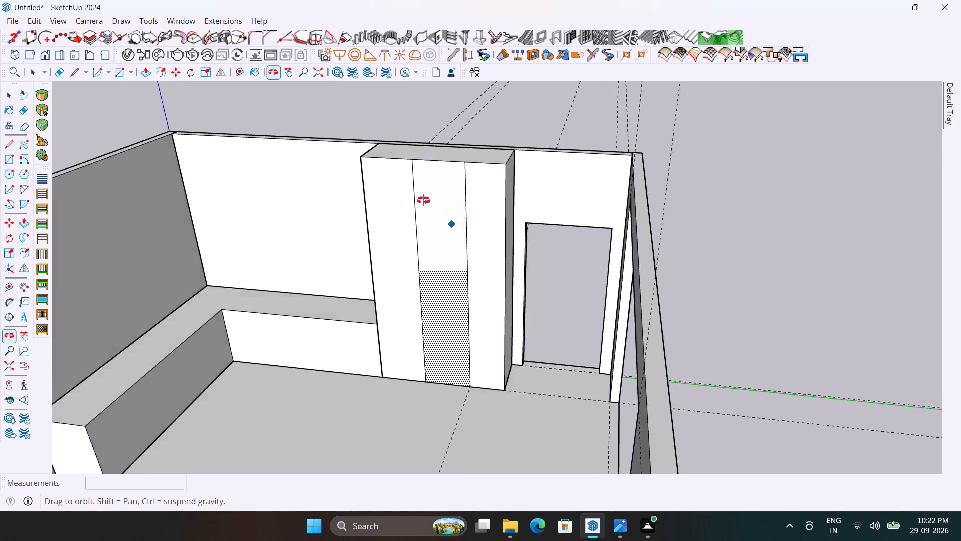
{"action": "middle_click_drag", "start_coordinate": [423, 200], "coordinate": [433, 211]}
{"action": "scroll", "coordinate": [497, 217], "scroll_direction": "up", "scroll_amount": 3}
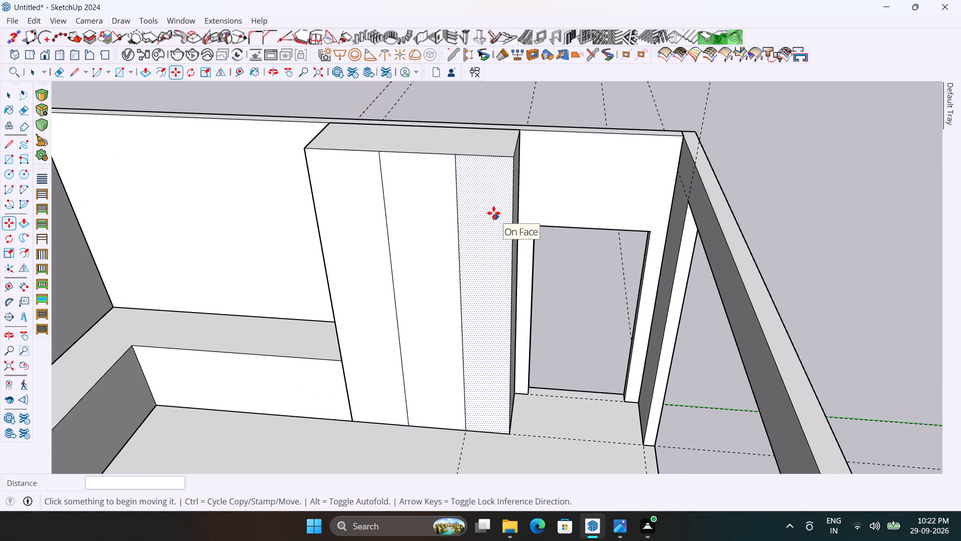
{"action": "scroll", "coordinate": [496, 313], "scroll_direction": "down", "scroll_amount": 1}
{"action": "middle_click_drag", "start_coordinate": [479, 405], "coordinate": [523, 297]}
{"action": "middle_click_drag", "start_coordinate": [523, 297], "coordinate": [525, 147]}
{"action": "scroll", "coordinate": [521, 136], "scroll_direction": "down", "scroll_amount": 4}
{"action": "key", "text": "space"}
{"action": "scroll", "coordinate": [586, 242], "scroll_direction": "down", "scroll_amount": 5}
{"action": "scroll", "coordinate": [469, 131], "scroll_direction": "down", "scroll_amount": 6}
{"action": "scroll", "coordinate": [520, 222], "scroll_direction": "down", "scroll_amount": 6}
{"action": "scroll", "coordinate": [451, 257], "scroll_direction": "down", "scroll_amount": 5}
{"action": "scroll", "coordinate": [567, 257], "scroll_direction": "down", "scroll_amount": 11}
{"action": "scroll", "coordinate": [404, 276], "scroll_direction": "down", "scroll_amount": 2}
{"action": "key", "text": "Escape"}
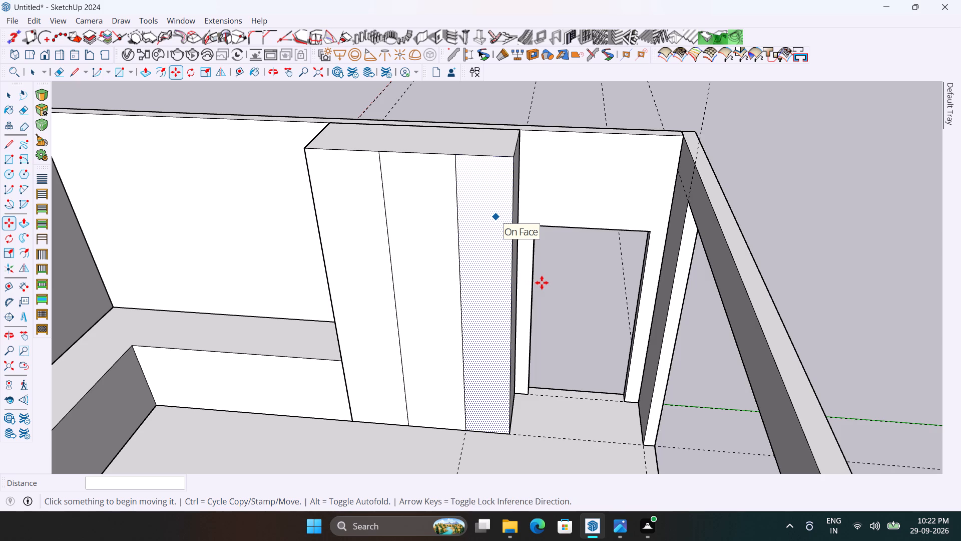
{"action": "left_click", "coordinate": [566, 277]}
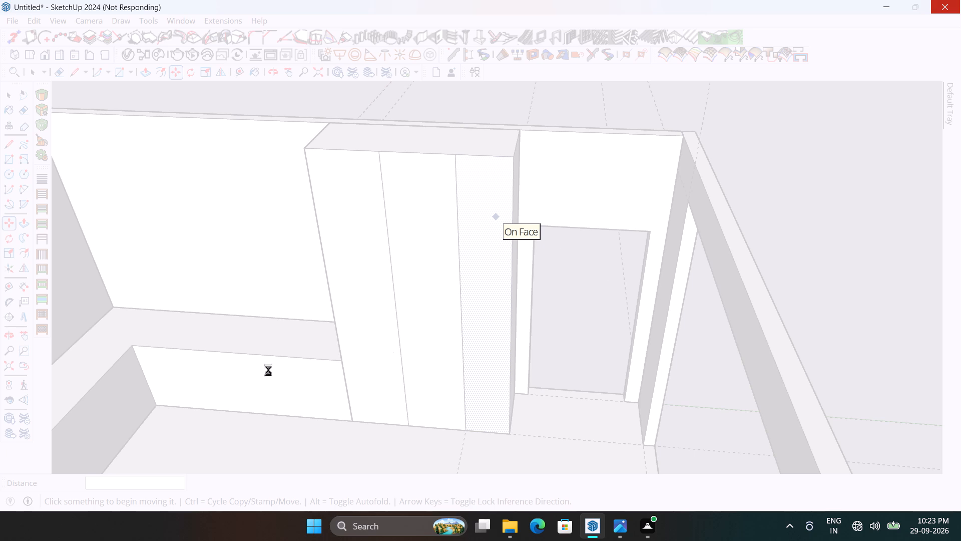
Copy the three bottom front edges of the tall cabinet block 3" upward to mark a skirting strip.
{"action": "scroll", "coordinate": [550, 321], "scroll_direction": "up", "scroll_amount": 3}
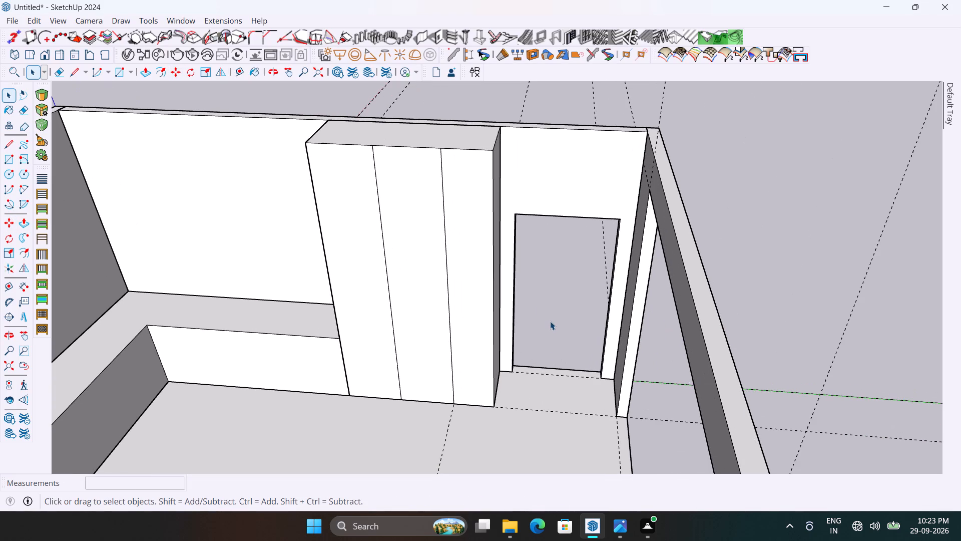
{"action": "middle_click_drag", "start_coordinate": [550, 321], "coordinate": [577, 330]}
{"action": "scroll", "coordinate": [433, 270], "scroll_direction": "up", "scroll_amount": 3}
{"action": "scroll", "coordinate": [480, 282], "scroll_direction": "down", "scroll_amount": 4}
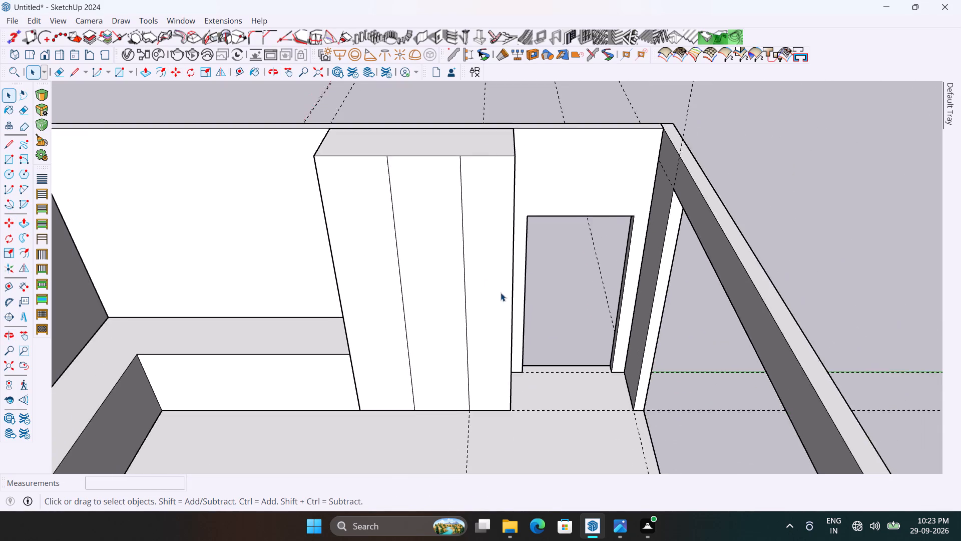
{"action": "middle_click_drag", "start_coordinate": [504, 293], "coordinate": [479, 234]}
{"action": "scroll", "coordinate": [460, 444], "scroll_direction": "up", "scroll_amount": 4}
{"action": "key", "text": "m"}
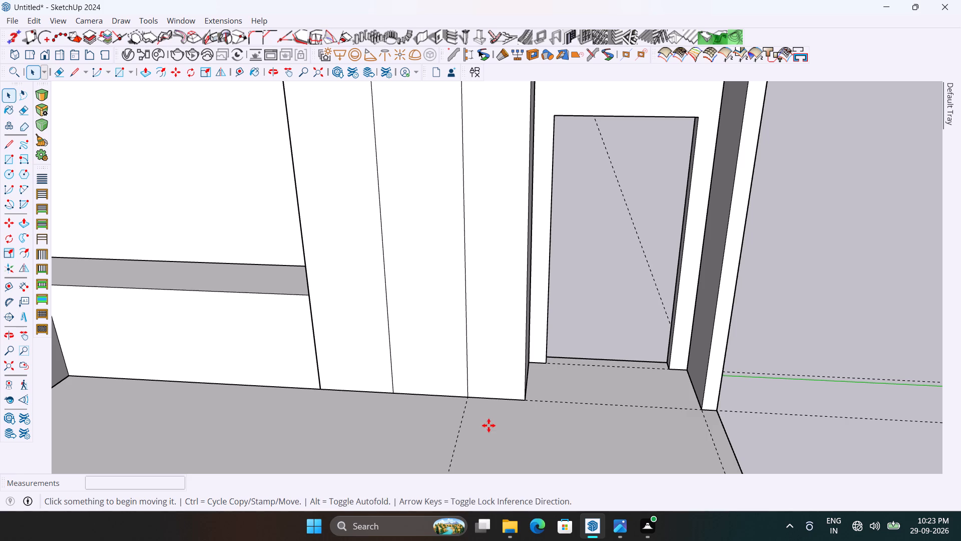
{"action": "key", "text": "space"}
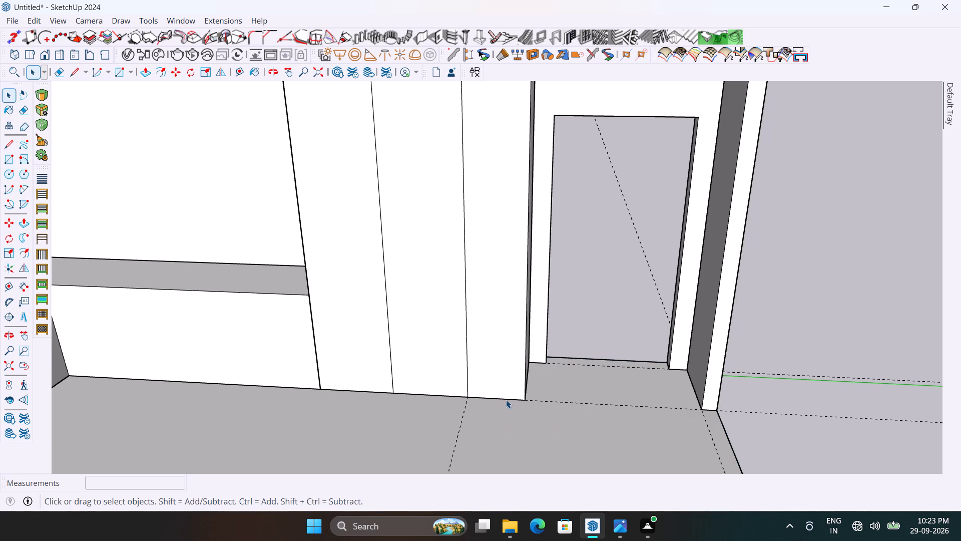
{"action": "left_click", "coordinate": [506, 400]}
{"action": "left_click", "coordinate": [451, 397], "text": "ctrl"}
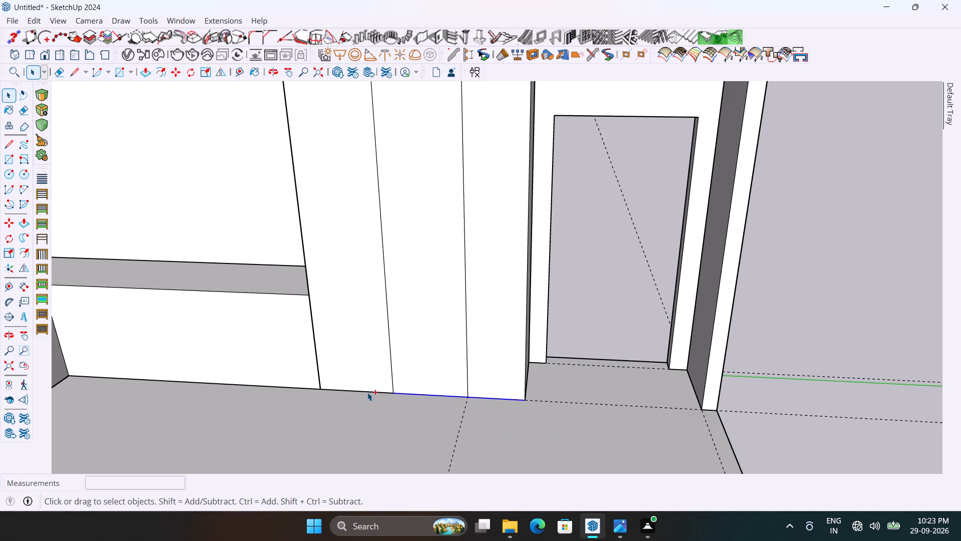
{"action": "left_click", "coordinate": [367, 392], "text": "ctrl"}
{"action": "key", "text": "m"}
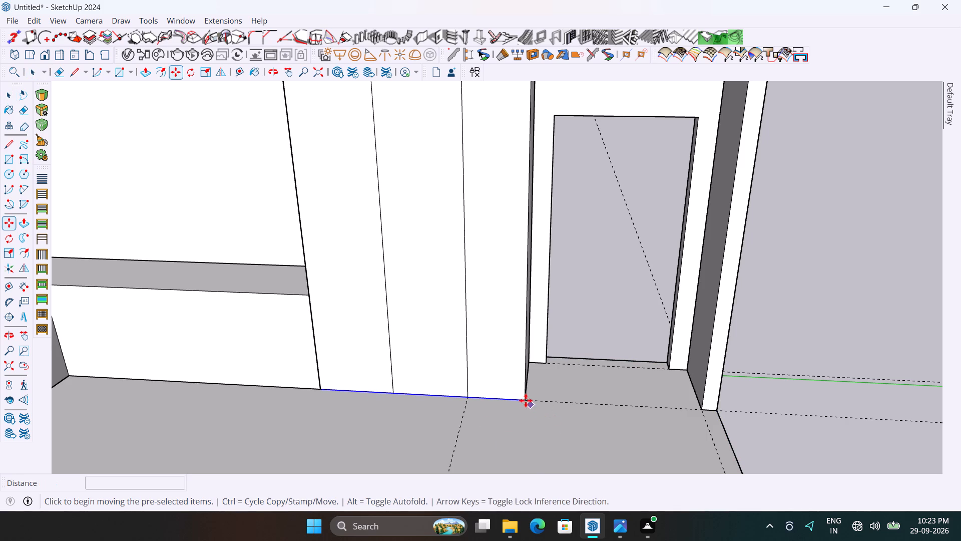
{"action": "left_click", "coordinate": [525, 400], "text": "ctrl"}
{"action": "key", "text": "3"}
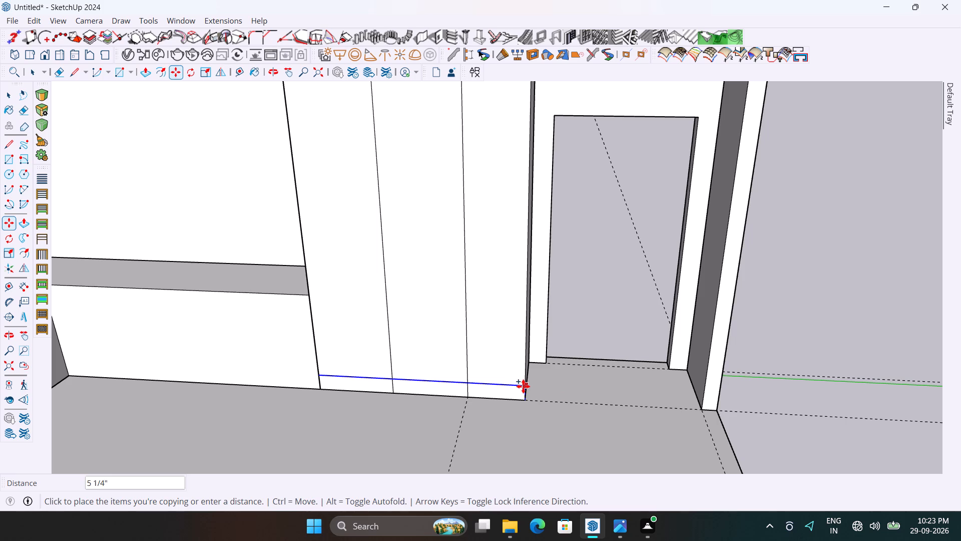
{"action": "key", "text": "Return"}
{"action": "scroll", "coordinate": [436, 418], "scroll_direction": "up", "scroll_amount": 2}
{"action": "key", "text": "space"}
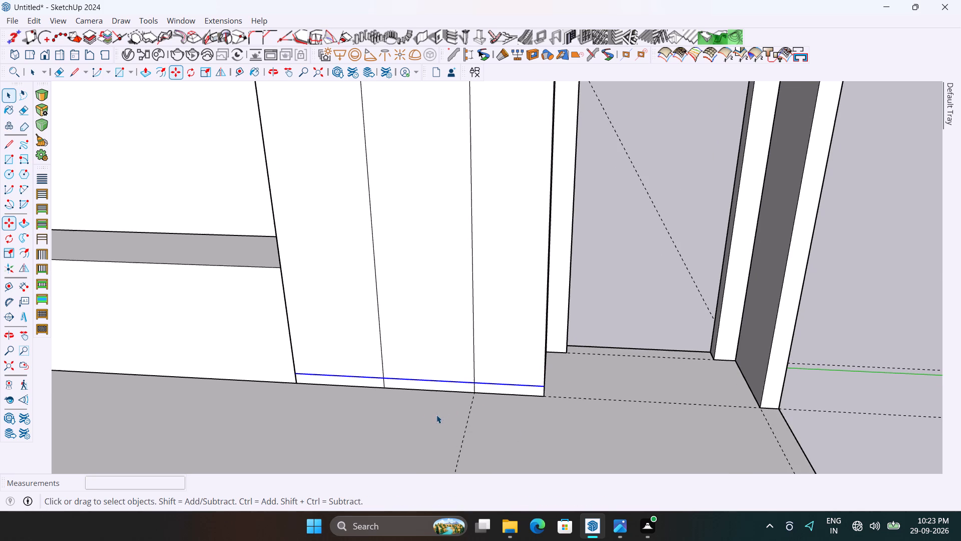
Erase the two short pieces of the vertical dividing lines that cross the skirting strip.
{"action": "scroll", "coordinate": [443, 410], "scroll_direction": "up", "scroll_amount": 3}
{"action": "key", "text": "e"}
{"action": "left_click", "coordinate": [487, 378]}
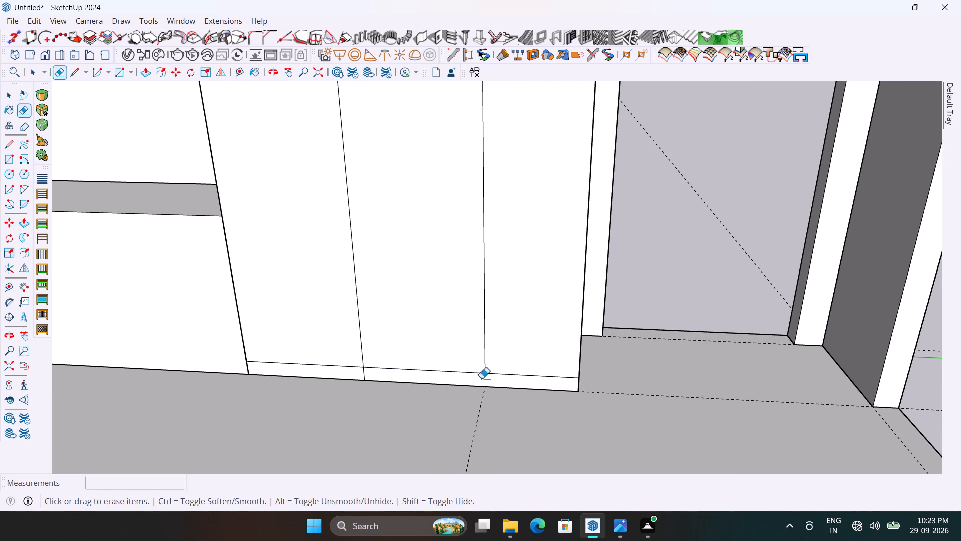
{"action": "left_click", "coordinate": [364, 374]}
Push the skirting strip at the base of the tall cabinet block inward 0.5".
{"action": "scroll", "coordinate": [373, 393], "scroll_direction": "down", "scroll_amount": 5}
{"action": "middle_click_drag", "start_coordinate": [393, 410], "coordinate": [397, 412]}
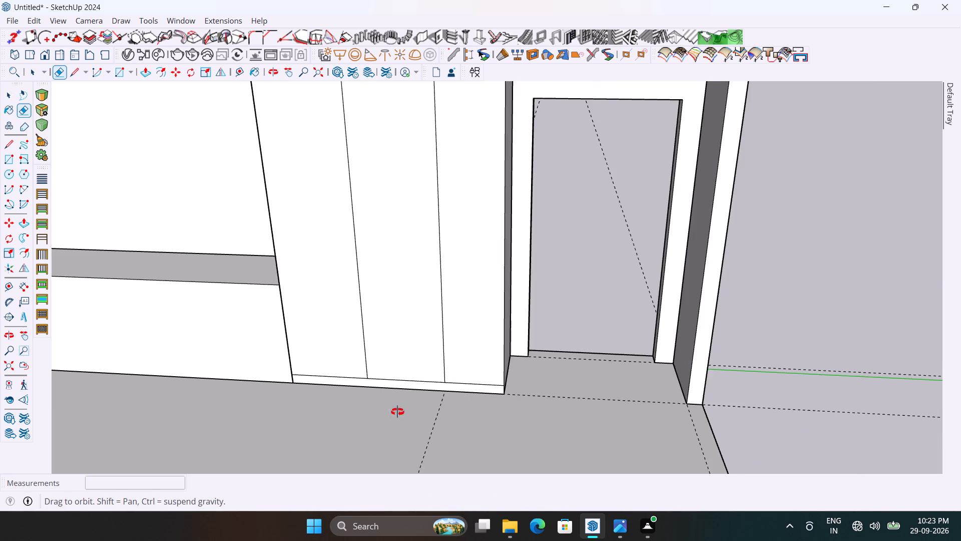
{"action": "middle_click_drag", "start_coordinate": [397, 412], "coordinate": [444, 453]}
{"action": "scroll", "coordinate": [445, 445], "scroll_direction": "down", "scroll_amount": 4}
{"action": "middle_click_drag", "start_coordinate": [473, 421], "coordinate": [412, 466]}
{"action": "scroll", "coordinate": [462, 391], "scroll_direction": "up", "scroll_amount": 2}
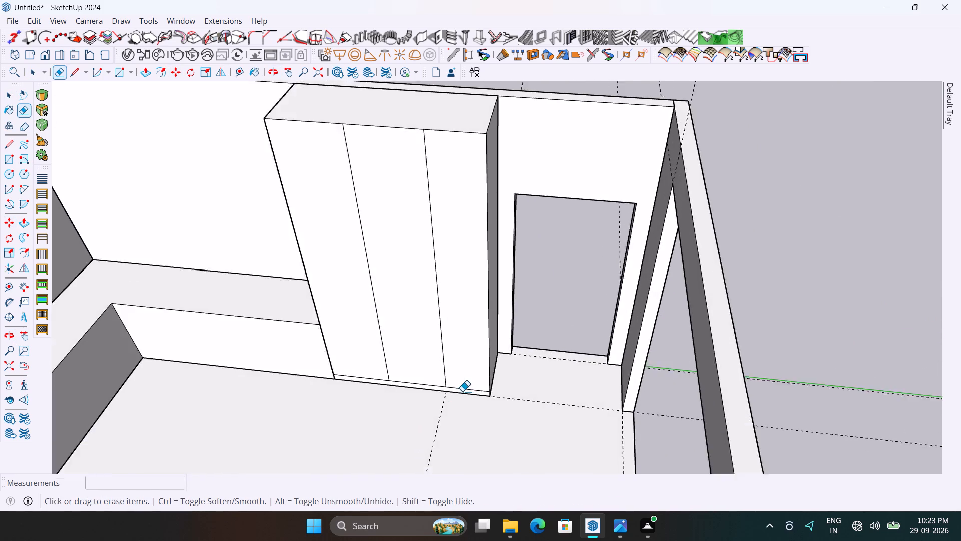
{"action": "scroll", "coordinate": [462, 391], "scroll_direction": "up", "scroll_amount": 2}
{"action": "scroll", "coordinate": [497, 415], "scroll_direction": "up", "scroll_amount": 3}
{"action": "middle_click_drag", "start_coordinate": [502, 420], "coordinate": [452, 420]}
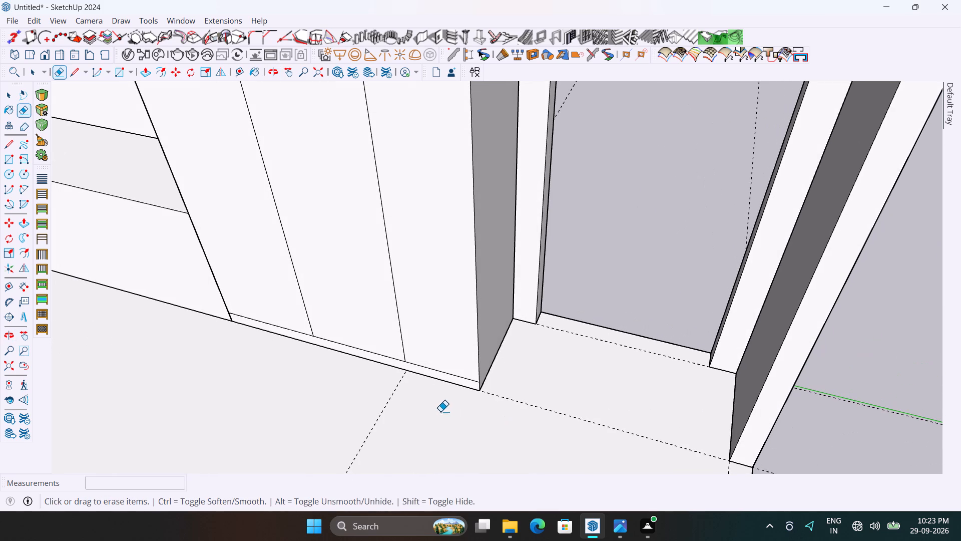
{"action": "key", "text": "p"}
{"action": "scroll", "coordinate": [475, 386], "scroll_direction": "up", "scroll_amount": 2}
{"action": "left_click", "coordinate": [476, 386]}
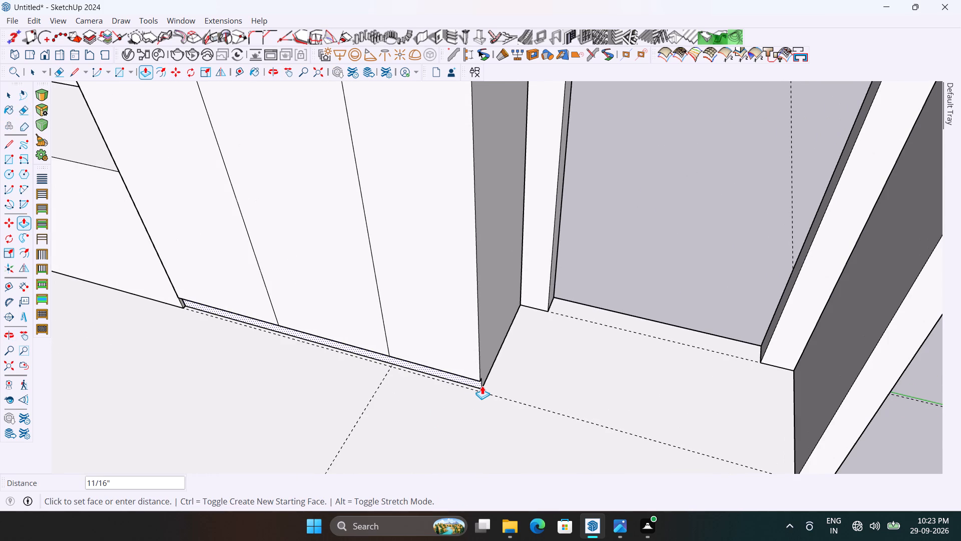
{"action": "type", "text": "0.5"}
{"action": "key", "text": "shift+quotedbl"}
{"action": "key", "text": "Return"}
Offset the outline of the narrow door-side front panel 0.5" inward.
{"action": "scroll", "coordinate": [482, 386], "scroll_direction": "down", "scroll_amount": 4}
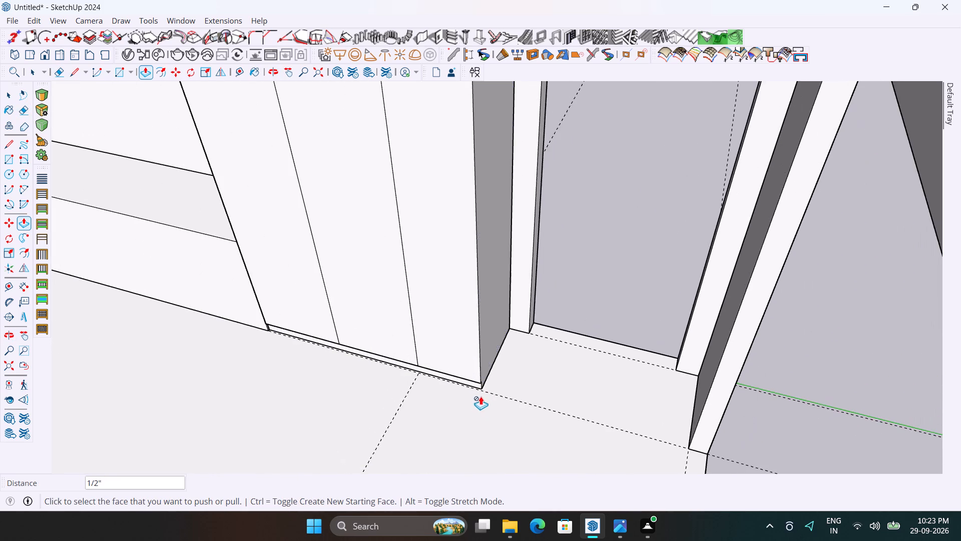
{"action": "middle_click_drag", "start_coordinate": [480, 403], "coordinate": [594, 349]}
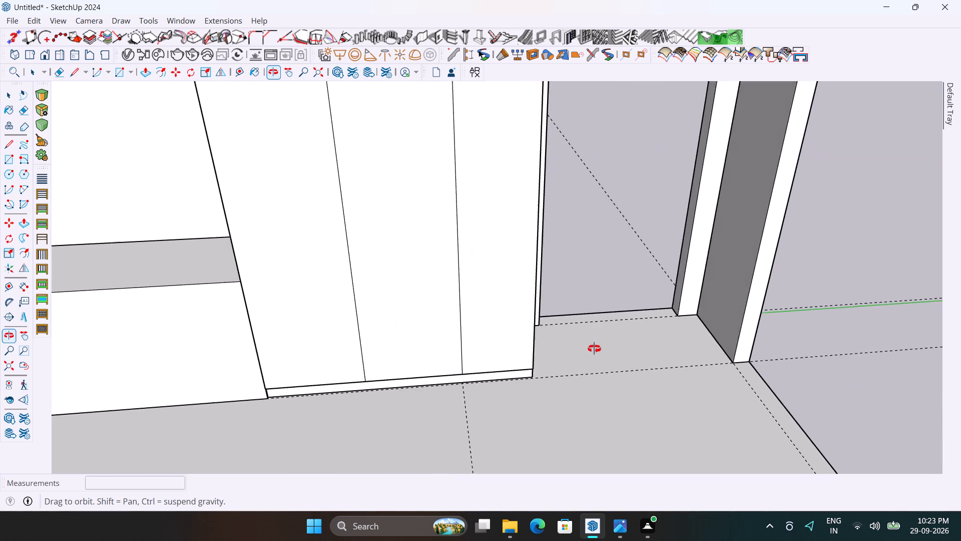
{"action": "middle_click_drag", "start_coordinate": [594, 349], "coordinate": [586, 343]}
{"action": "scroll", "coordinate": [471, 430], "scroll_direction": "down", "scroll_amount": 5}
{"action": "middle_click_drag", "start_coordinate": [533, 353], "coordinate": [577, 404]}
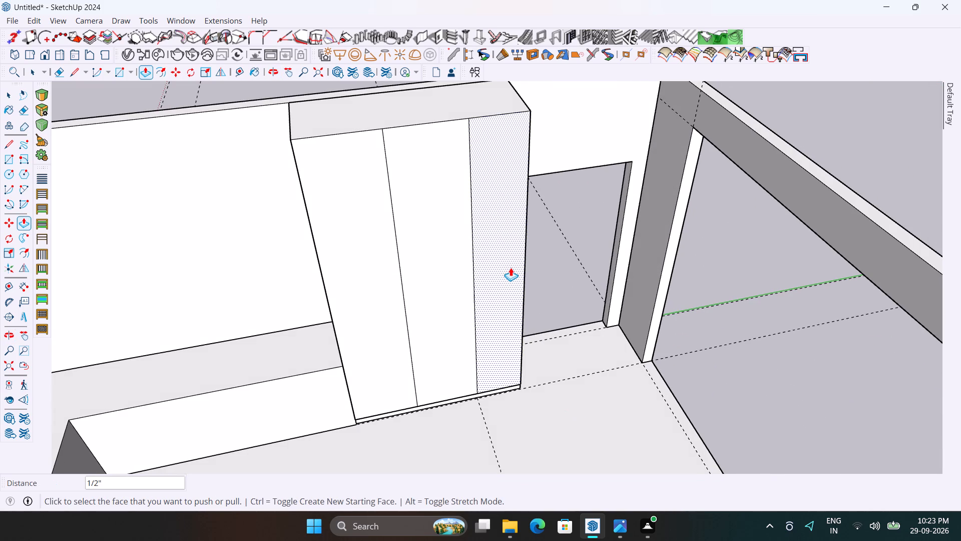
{"action": "key", "text": "f"}
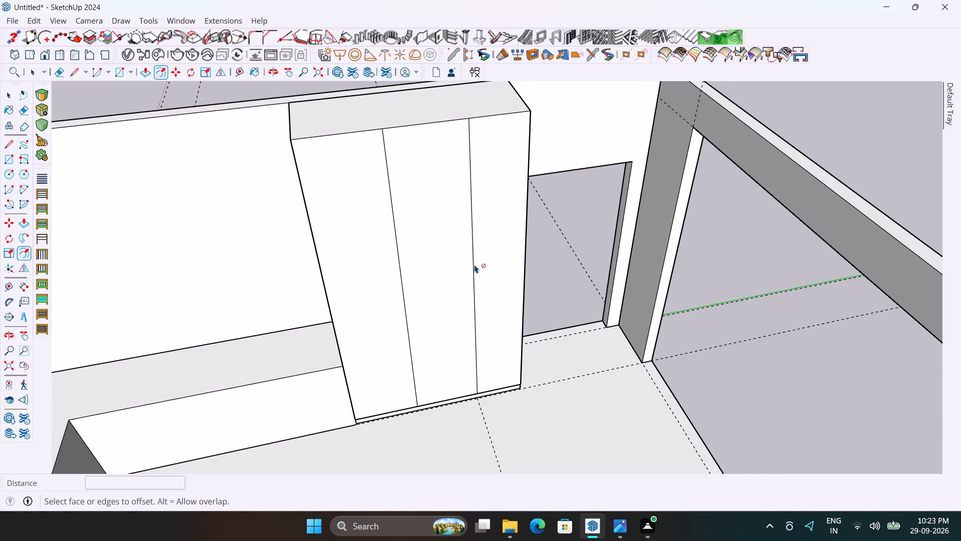
{"action": "left_click", "coordinate": [482, 264]}
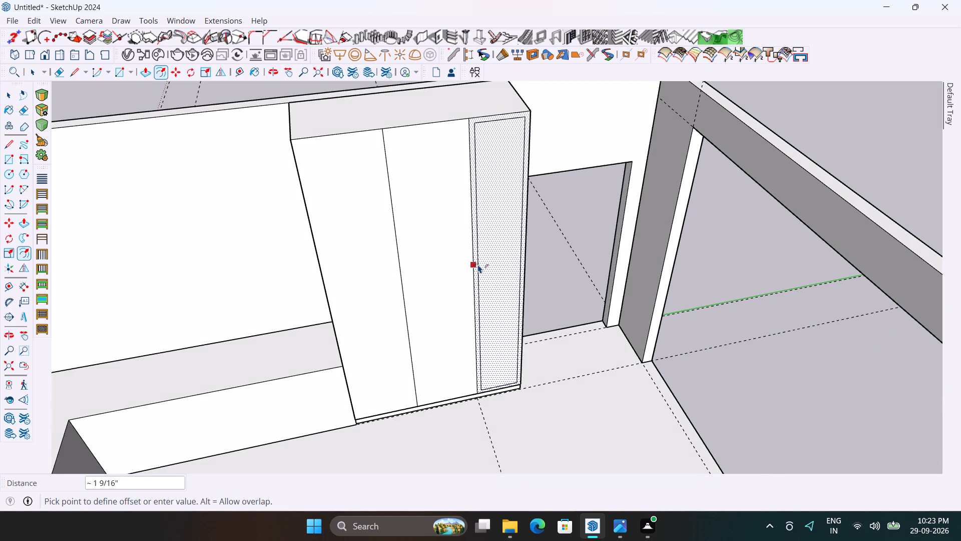
{"action": "type", "text": "0.5"}
{"action": "key", "text": "Return"}
Copy the inset outline's bottom edge 9' 8" up to its top edge on the narrow door-side panel.
{"action": "scroll", "coordinate": [478, 264], "scroll_direction": "down", "scroll_amount": 2}
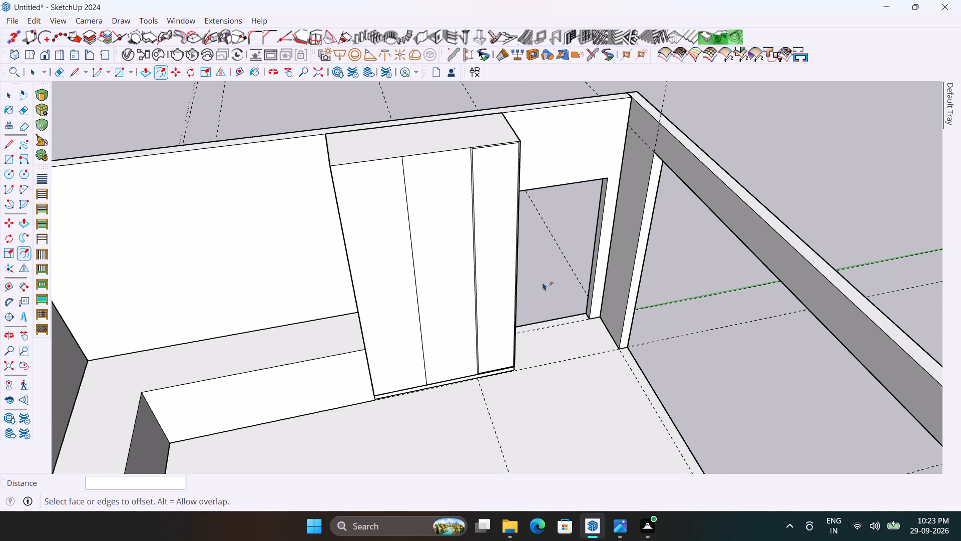
{"action": "middle_click_drag", "start_coordinate": [543, 283], "coordinate": [509, 277]}
{"action": "scroll", "coordinate": [487, 335], "scroll_direction": "up", "scroll_amount": 3}
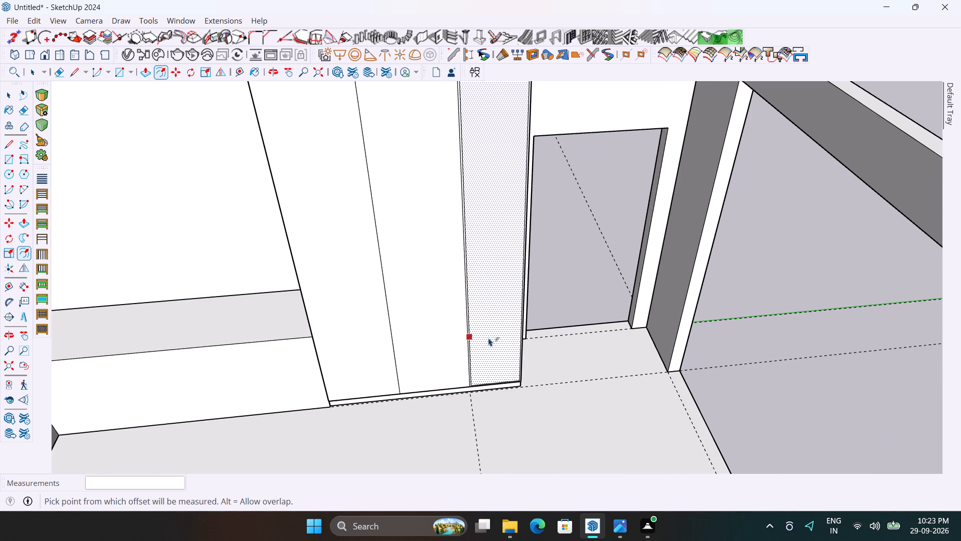
{"action": "scroll", "coordinate": [499, 384], "scroll_direction": "up", "scroll_amount": 2}
{"action": "key", "text": "space"}
{"action": "scroll", "coordinate": [499, 383], "scroll_direction": "up", "scroll_amount": 6}
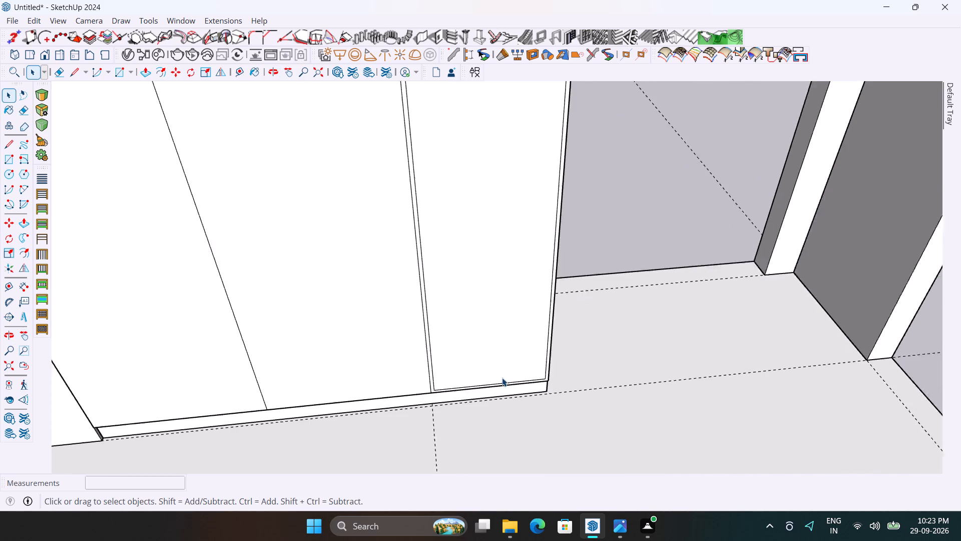
{"action": "scroll", "coordinate": [502, 378], "scroll_direction": "up", "scroll_amount": 1}
{"action": "key", "text": "m"}
{"action": "left_click", "coordinate": [503, 382], "text": "ctrl"}
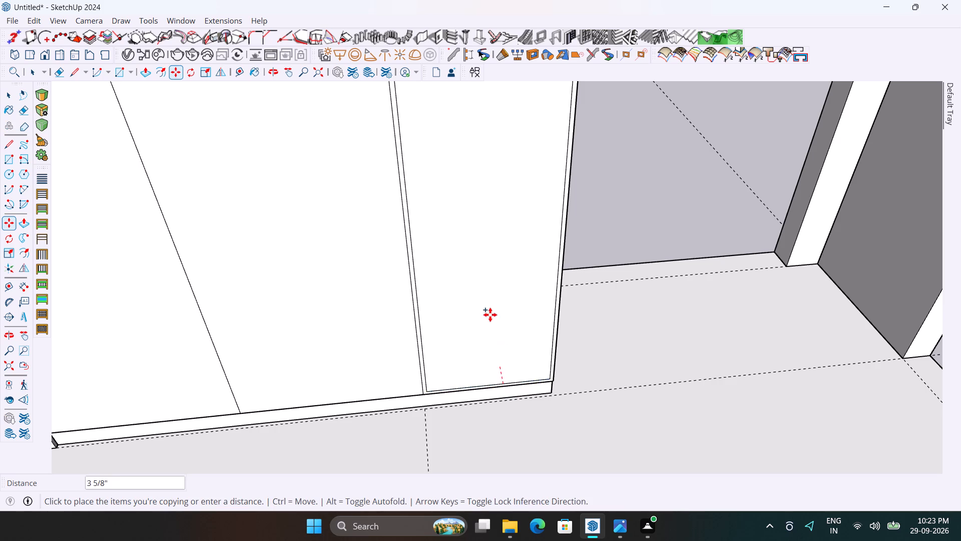
{"action": "scroll", "coordinate": [490, 313], "scroll_direction": "down", "scroll_amount": 14}
{"action": "scroll", "coordinate": [502, 128], "scroll_direction": "up", "scroll_amount": 5}
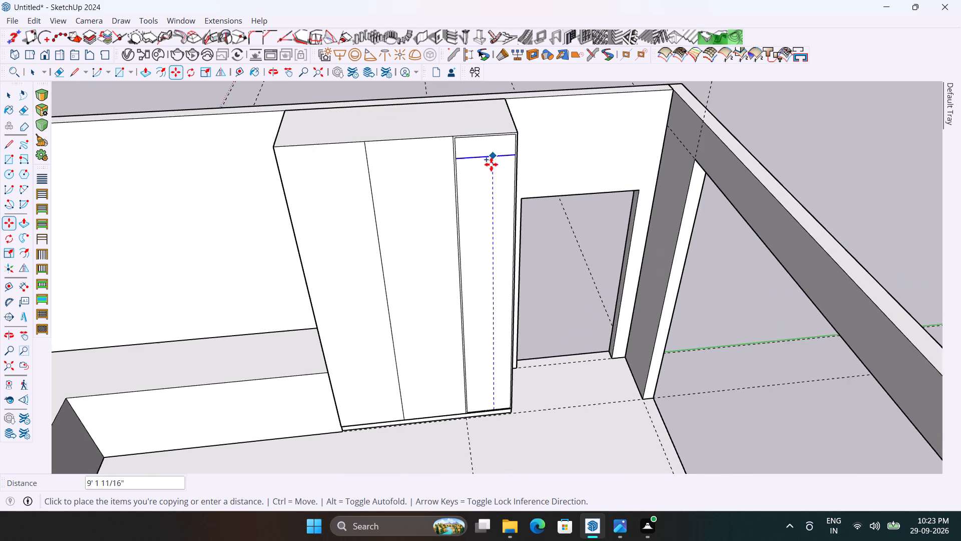
{"action": "scroll", "coordinate": [491, 164], "scroll_direction": "up", "scroll_amount": 6}
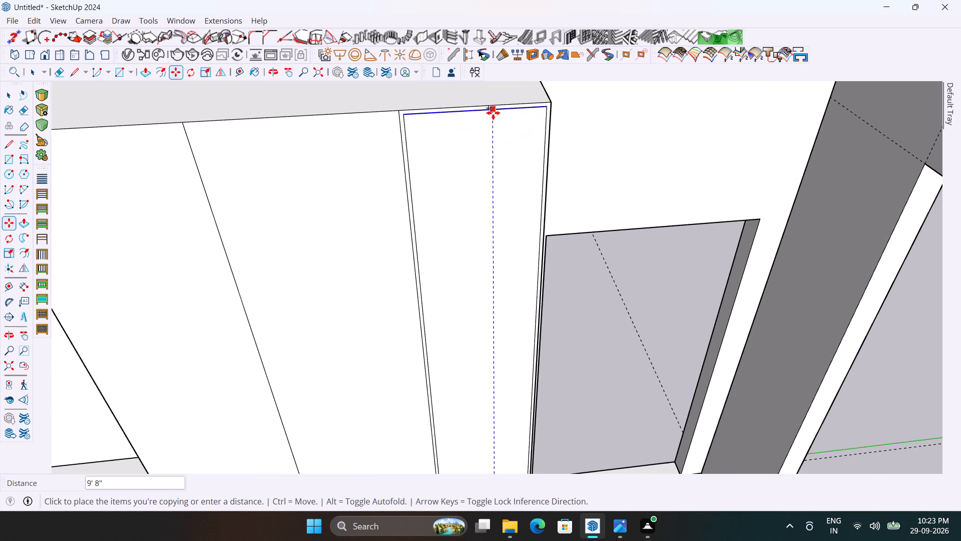
{"action": "left_click", "coordinate": [493, 113]}
Examine the open shelf column beside the oven cabinet in the reference photo.
{"action": "scroll", "coordinate": [396, 189], "scroll_direction": "down", "scroll_amount": 20}
{"action": "scroll", "coordinate": [396, 189], "scroll_direction": "down", "scroll_amount": 1}
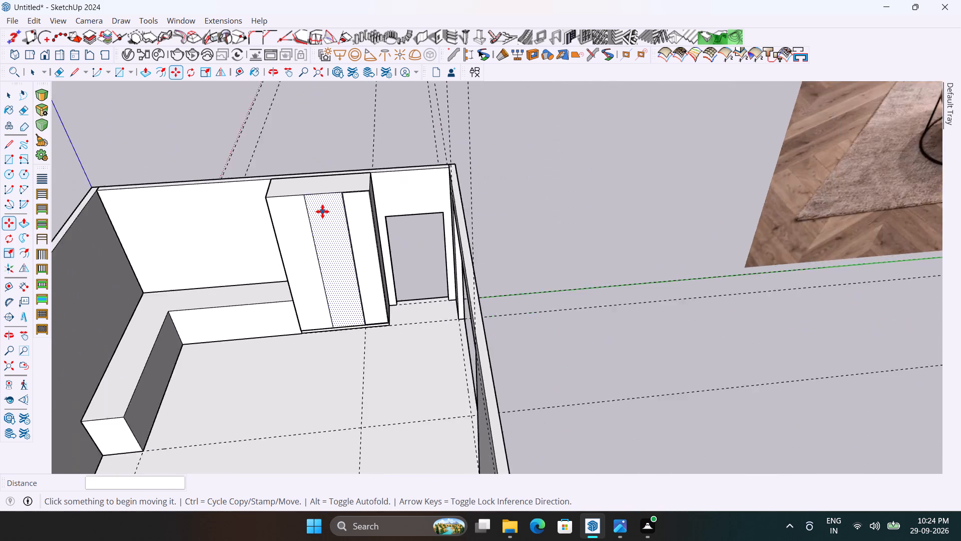
{"action": "scroll", "coordinate": [322, 211], "scroll_direction": "down", "scroll_amount": 18}
{"action": "scroll", "coordinate": [503, 152], "scroll_direction": "up", "scroll_amount": 2}
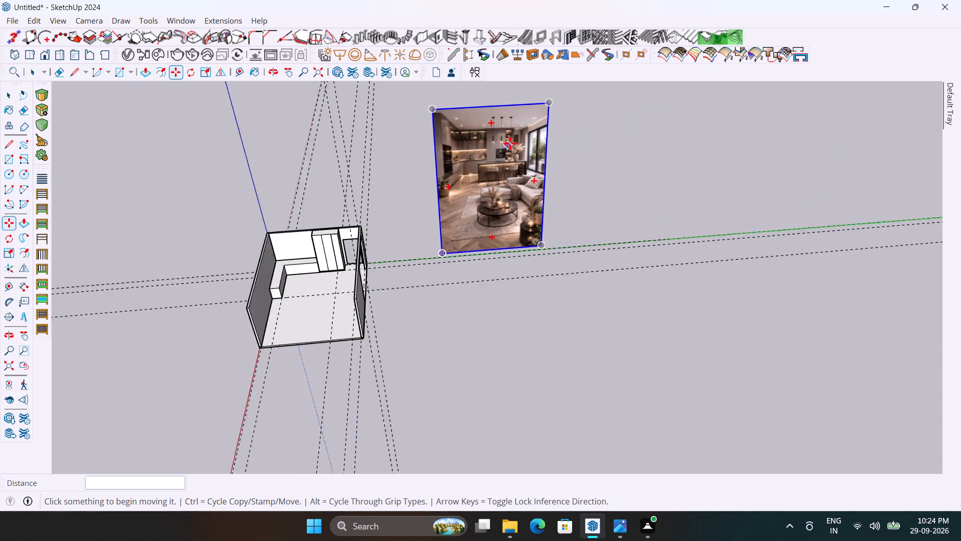
{"action": "scroll", "coordinate": [510, 143], "scroll_direction": "up", "scroll_amount": 19}
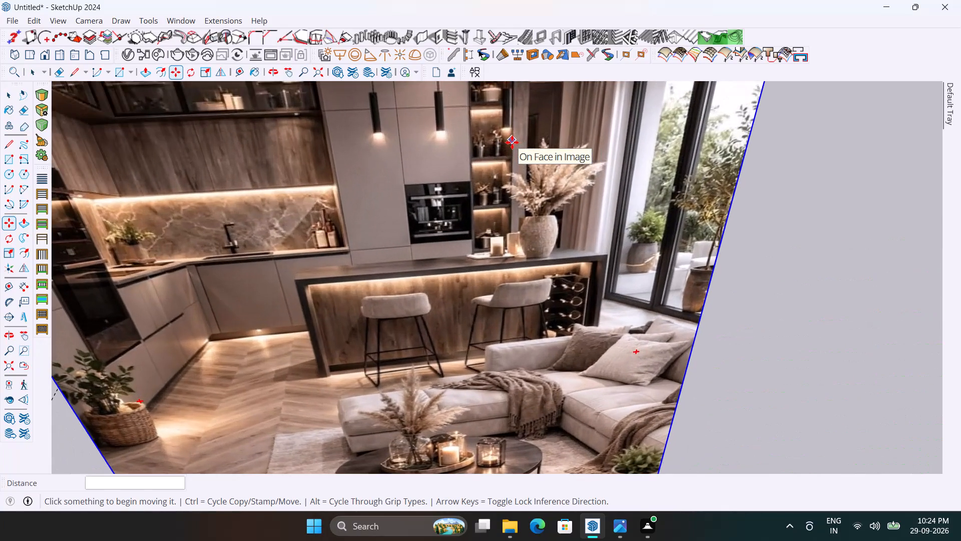
{"action": "scroll", "coordinate": [512, 142], "scroll_direction": "down", "scroll_amount": 9}
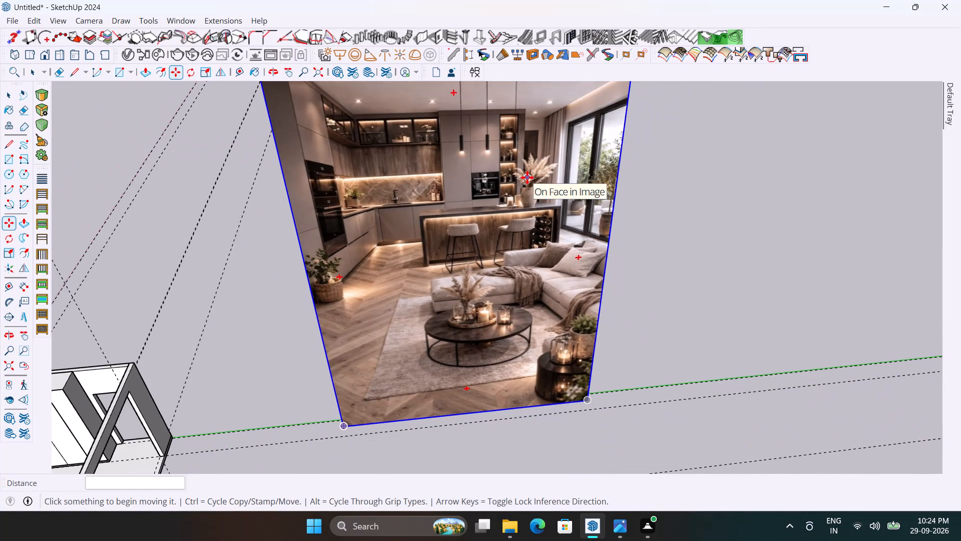
{"action": "scroll", "coordinate": [527, 177], "scroll_direction": "up", "scroll_amount": 2}
{"action": "scroll", "coordinate": [527, 177], "scroll_direction": "down", "scroll_amount": 9}
{"action": "scroll", "coordinate": [176, 353], "scroll_direction": "up", "scroll_amount": 3}
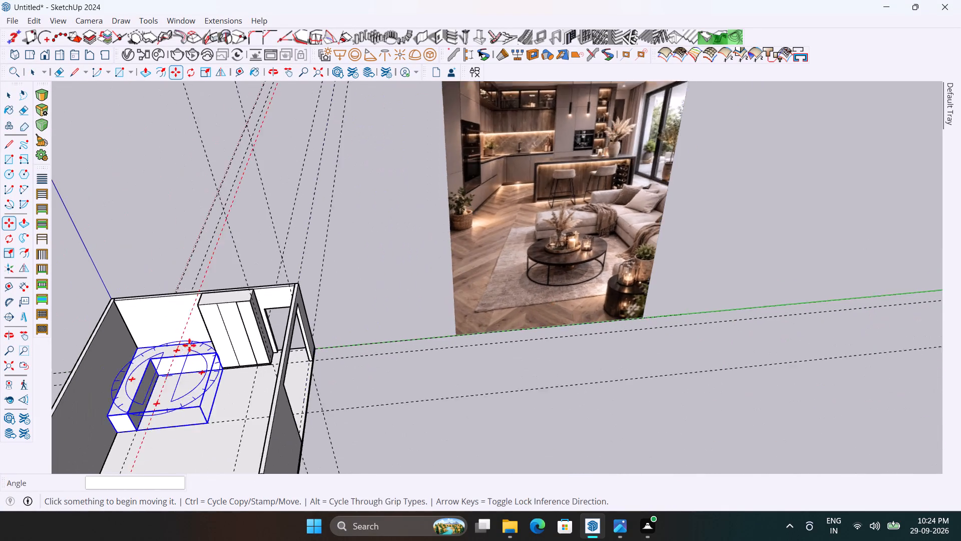
{"action": "scroll", "coordinate": [189, 345], "scroll_direction": "up", "scroll_amount": 1}
{"action": "scroll", "coordinate": [237, 326], "scroll_direction": "up", "scroll_amount": 5}
{"action": "scroll", "coordinate": [275, 308], "scroll_direction": "up", "scroll_amount": 9}
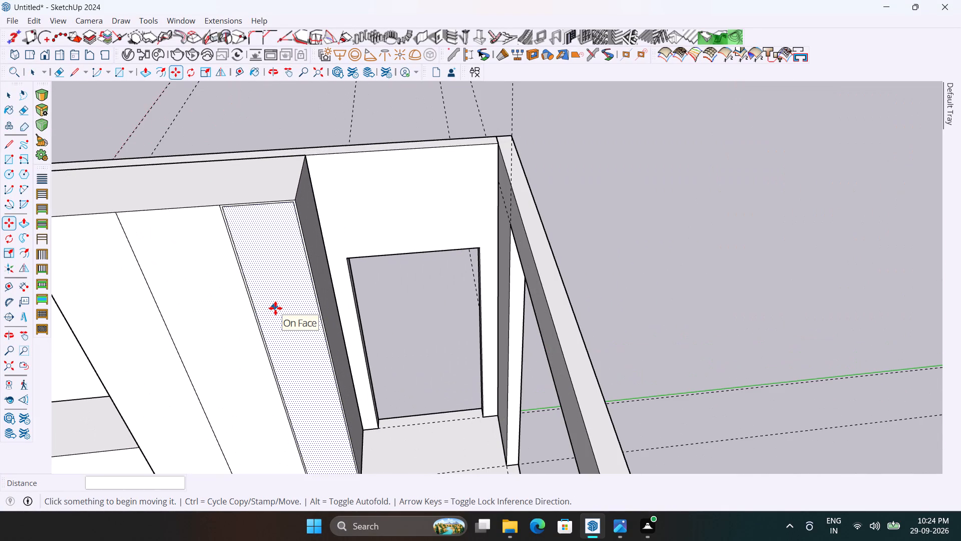
Divide the copied edge's distance by 5 to split the narrow door-side panel into five equal shelf bays.
{"action": "type", "text": "5/"}
{"action": "key", "text": "Return"}
{"action": "scroll", "coordinate": [480, 287], "scroll_direction": "down", "scroll_amount": 4}
{"action": "scroll", "coordinate": [349, 360], "scroll_direction": "up", "scroll_amount": 3}
{"action": "scroll", "coordinate": [432, 318], "scroll_direction": "down", "scroll_amount": 3}
{"action": "middle_click_drag", "start_coordinate": [428, 356], "coordinate": [444, 207]}
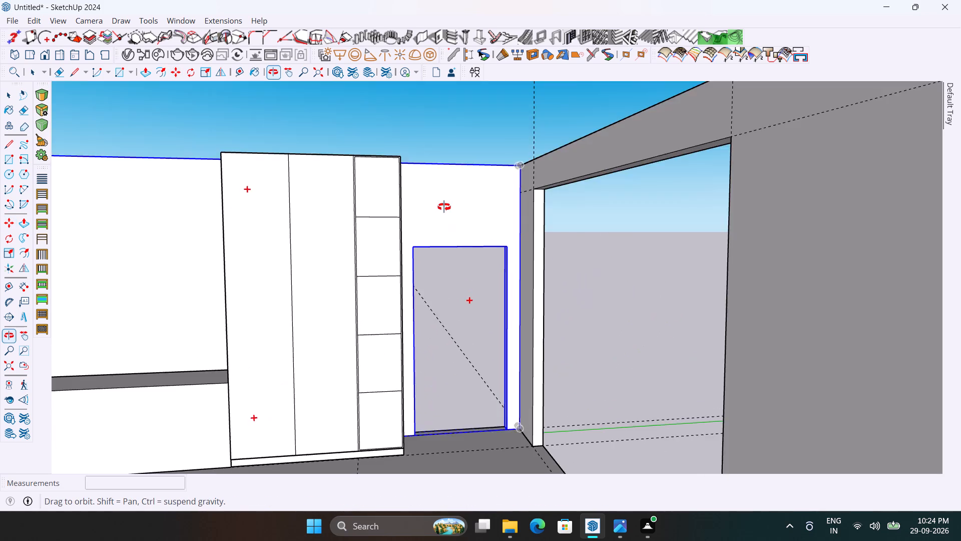
Copy the four shelf divider lines on the narrow door-side panel 0.25" upward.
{"action": "middle_click_drag", "start_coordinate": [444, 207], "coordinate": [451, 248]}
{"action": "scroll", "coordinate": [360, 253], "scroll_direction": "up", "scroll_amount": 4}
{"action": "scroll", "coordinate": [402, 171], "scroll_direction": "down", "scroll_amount": 4}
{"action": "middle_click_drag", "start_coordinate": [407, 228], "coordinate": [396, 301]}
{"action": "scroll", "coordinate": [384, 205], "scroll_direction": "up", "scroll_amount": 6}
{"action": "scroll", "coordinate": [384, 205], "scroll_direction": "down", "scroll_amount": 3}
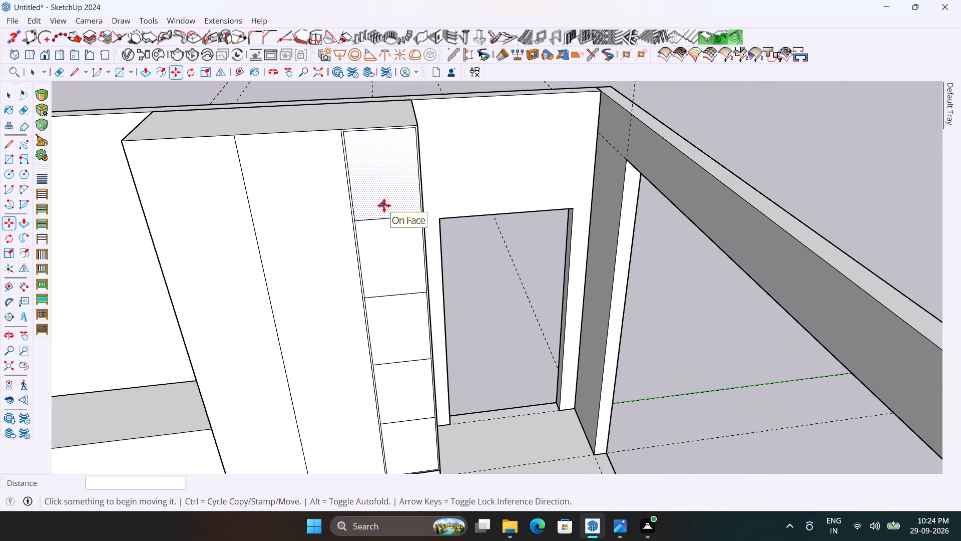
{"action": "key", "text": "space"}
{"action": "scroll", "coordinate": [392, 225], "scroll_direction": "up", "scroll_amount": 3}
{"action": "scroll", "coordinate": [364, 166], "scroll_direction": "down", "scroll_amount": 6}
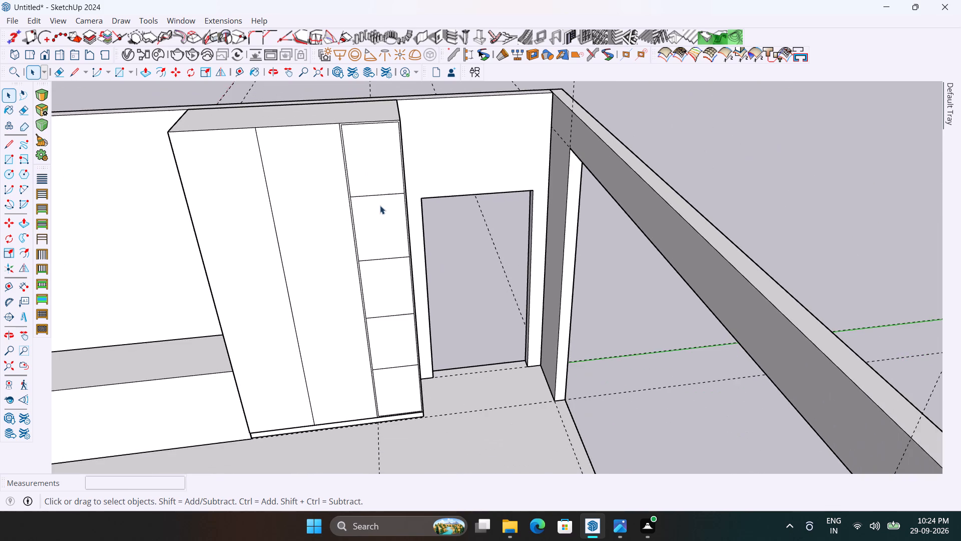
{"action": "scroll", "coordinate": [394, 348], "scroll_direction": "up", "scroll_amount": 7}
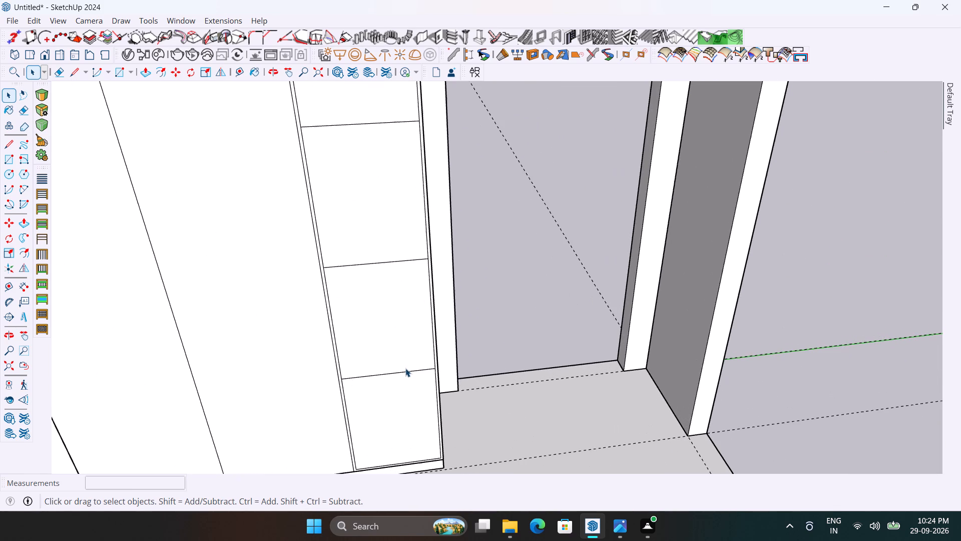
{"action": "left_click", "coordinate": [405, 371], "text": "ctrl"}
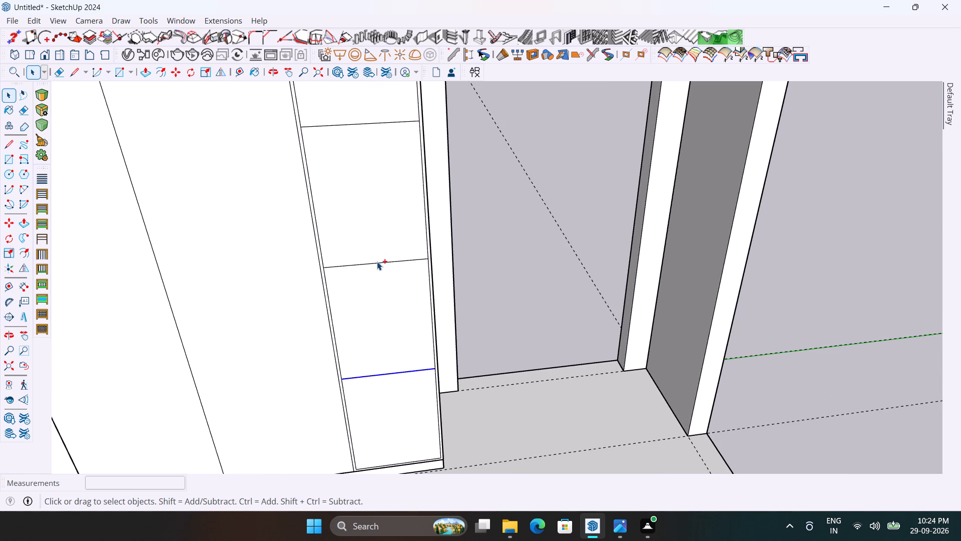
{"action": "left_click", "coordinate": [377, 261], "text": "ctrl"}
{"action": "scroll", "coordinate": [388, 352], "scroll_direction": "down", "scroll_amount": 3}
{"action": "scroll", "coordinate": [387, 270], "scroll_direction": "up", "scroll_amount": 3}
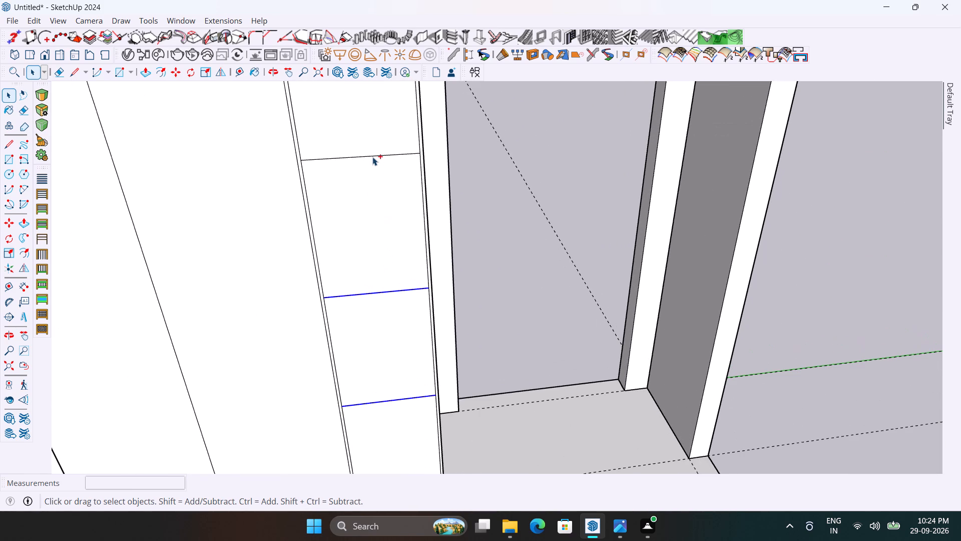
{"action": "left_click", "coordinate": [373, 155], "text": "ctrl"}
{"action": "scroll", "coordinate": [325, 272], "scroll_direction": "down", "scroll_amount": 5}
{"action": "scroll", "coordinate": [328, 123], "scroll_direction": "up", "scroll_amount": 3}
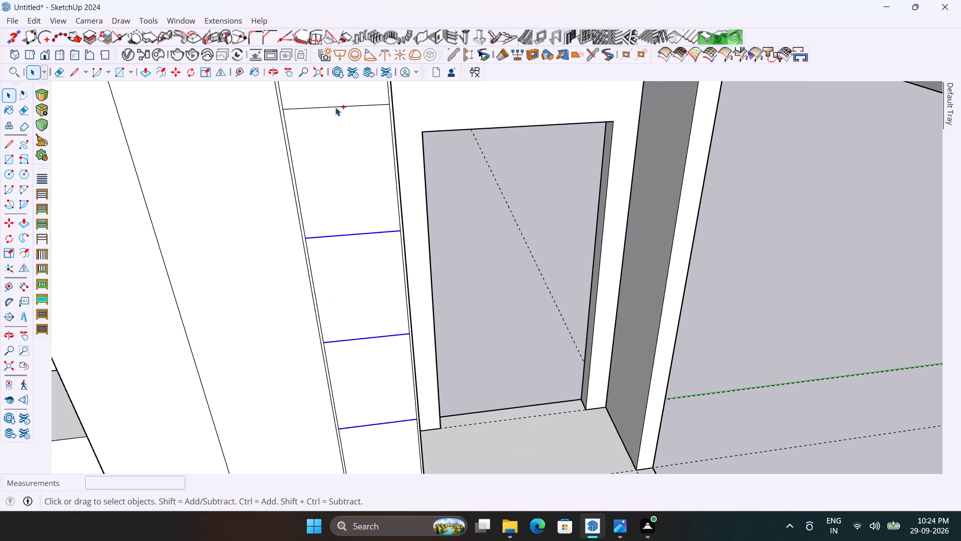
{"action": "left_click", "coordinate": [336, 106], "text": "ctrl"}
{"action": "scroll", "coordinate": [321, 224], "scroll_direction": "down", "scroll_amount": 8}
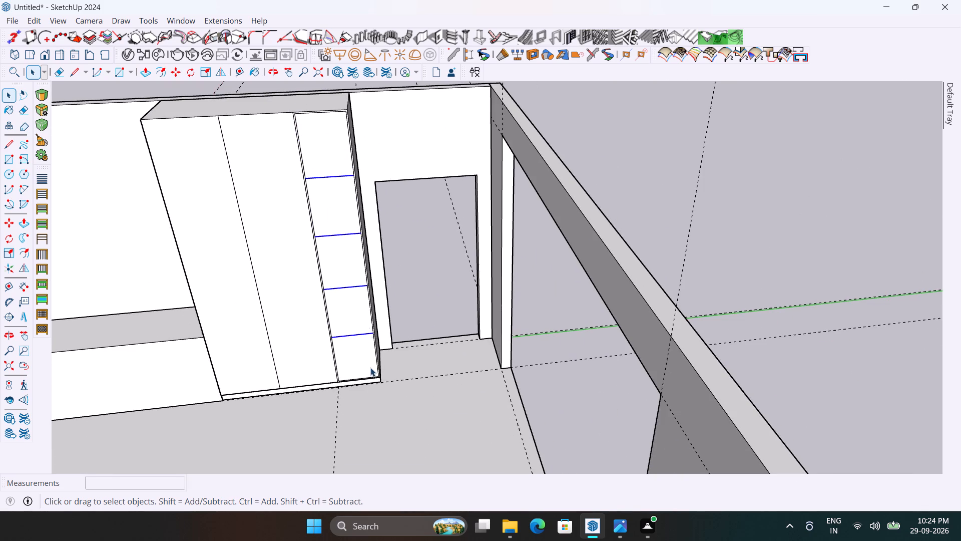
{"action": "scroll", "coordinate": [370, 370], "scroll_direction": "up", "scroll_amount": 3}
{"action": "scroll", "coordinate": [350, 313], "scroll_direction": "up", "scroll_amount": 3}
{"action": "key", "text": "m"}
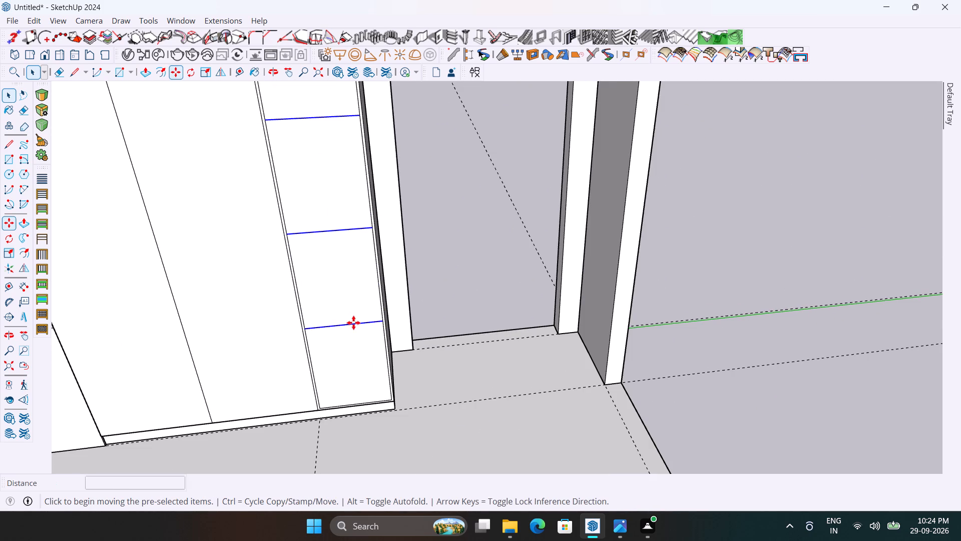
{"action": "scroll", "coordinate": [361, 323], "scroll_direction": "up", "scroll_amount": 4}
{"action": "left_click", "coordinate": [335, 325], "text": "ctrl"}
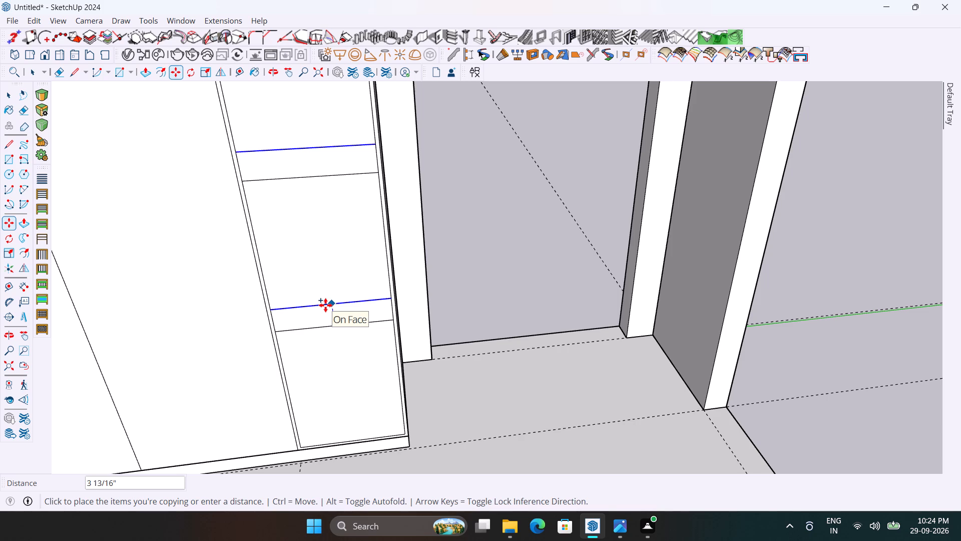
{"action": "key", "text": "0"}
{"action": "type", "text": ".25"}
{"action": "key", "text": "Return"}
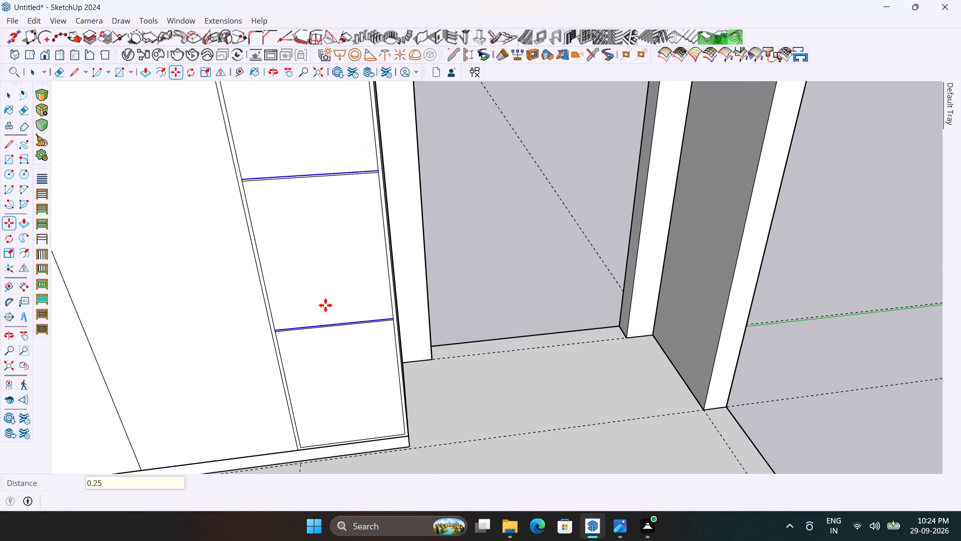
Copy the raised shelf lines 0.5" downward so each original divider has a line on both sides.
{"action": "scroll", "coordinate": [336, 339], "scroll_direction": "up", "scroll_amount": 13}
{"action": "scroll", "coordinate": [336, 351], "scroll_direction": "down", "scroll_amount": 9}
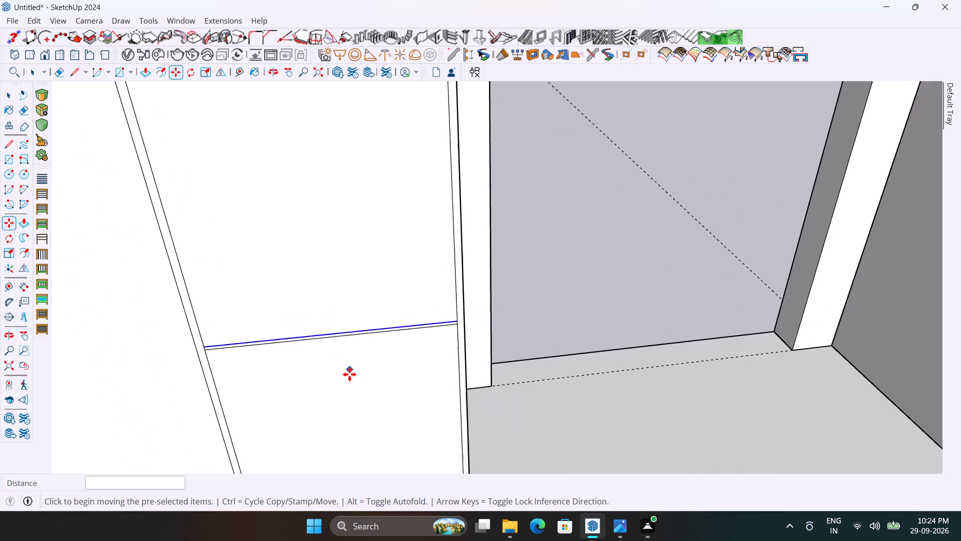
{"action": "scroll", "coordinate": [349, 374], "scroll_direction": "down", "scroll_amount": 14}
{"action": "scroll", "coordinate": [342, 156], "scroll_direction": "up", "scroll_amount": 6}
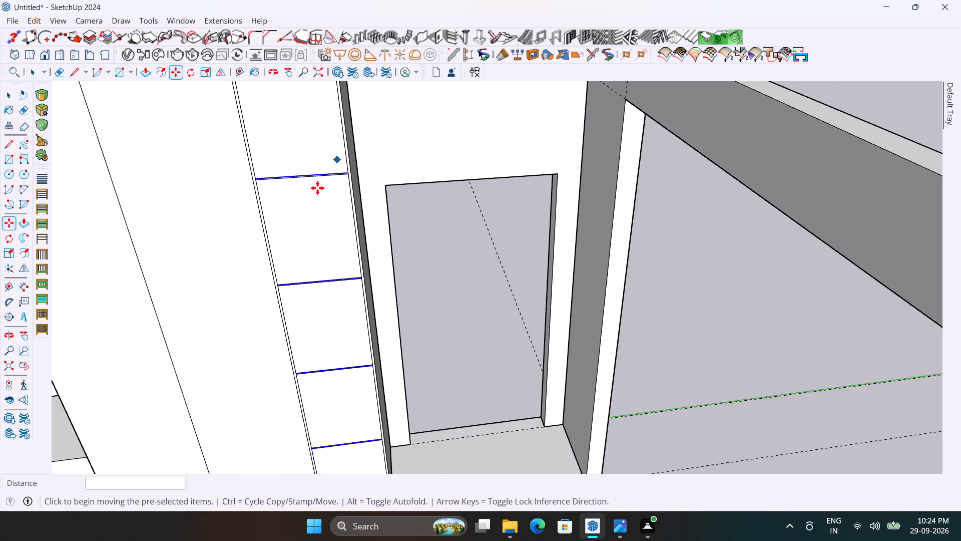
{"action": "scroll", "coordinate": [317, 188], "scroll_direction": "up", "scroll_amount": 4}
{"action": "scroll", "coordinate": [279, 160], "scroll_direction": "up", "scroll_amount": 14}
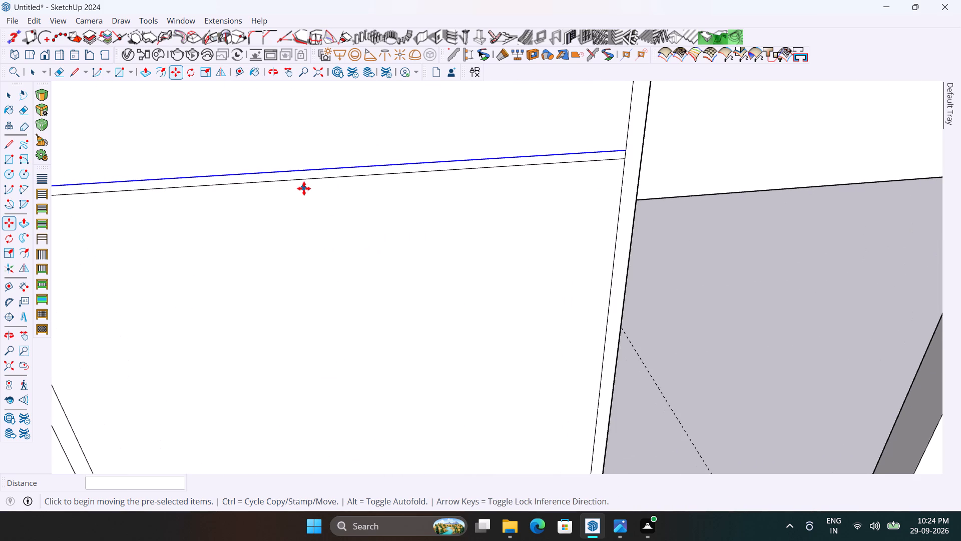
{"action": "scroll", "coordinate": [303, 186], "scroll_direction": "up", "scroll_amount": 2}
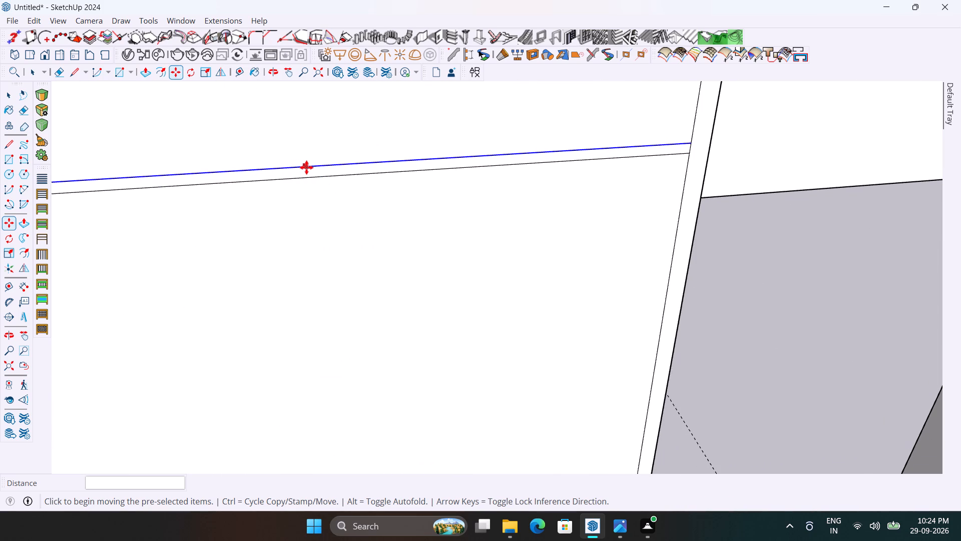
{"action": "left_click", "coordinate": [306, 167], "text": "ctrl"}
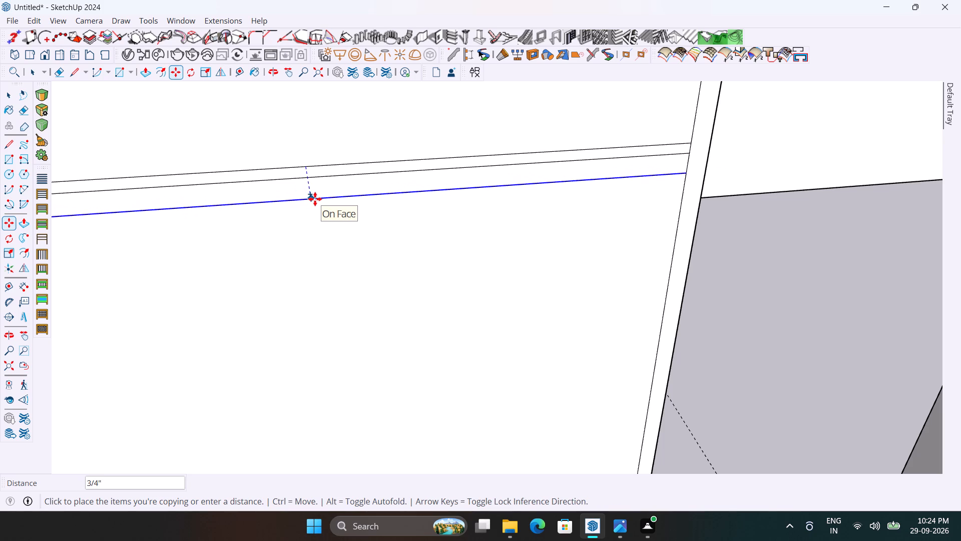
{"action": "key", "text": "0"}
{"action": "type", "text": ".5"}
{"action": "key", "text": "shift+quotedbl"}
{"action": "key", "text": "Return"}
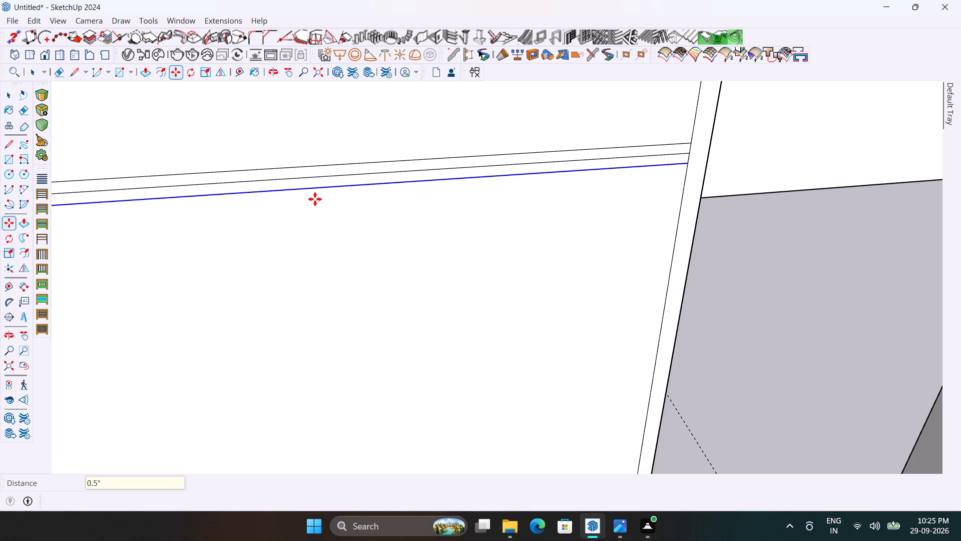
{"action": "scroll", "coordinate": [315, 199], "scroll_direction": "down", "scroll_amount": 5}
{"action": "scroll", "coordinate": [352, 122], "scroll_direction": "down", "scroll_amount": 11}
{"action": "scroll", "coordinate": [341, 151], "scroll_direction": "up", "scroll_amount": 5}
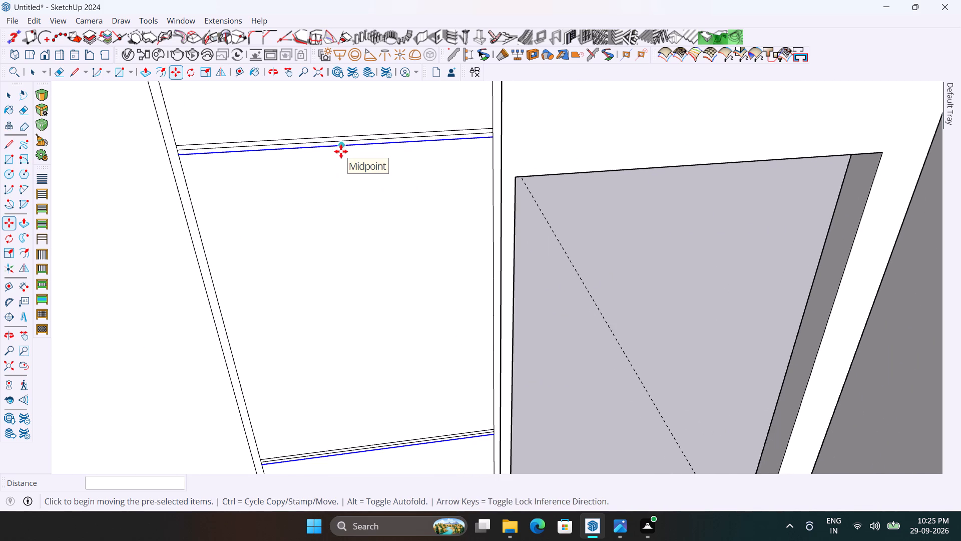
{"action": "key", "text": "space"}
{"action": "scroll", "coordinate": [346, 162], "scroll_direction": "up", "scroll_amount": 3}
{"action": "left_click", "coordinate": [647, 217]}
Erase the original middle line of each of the four shelf dividers, leaving 0.5" thick shelf edges.
{"action": "scroll", "coordinate": [470, 146], "scroll_direction": "up", "scroll_amount": 2}
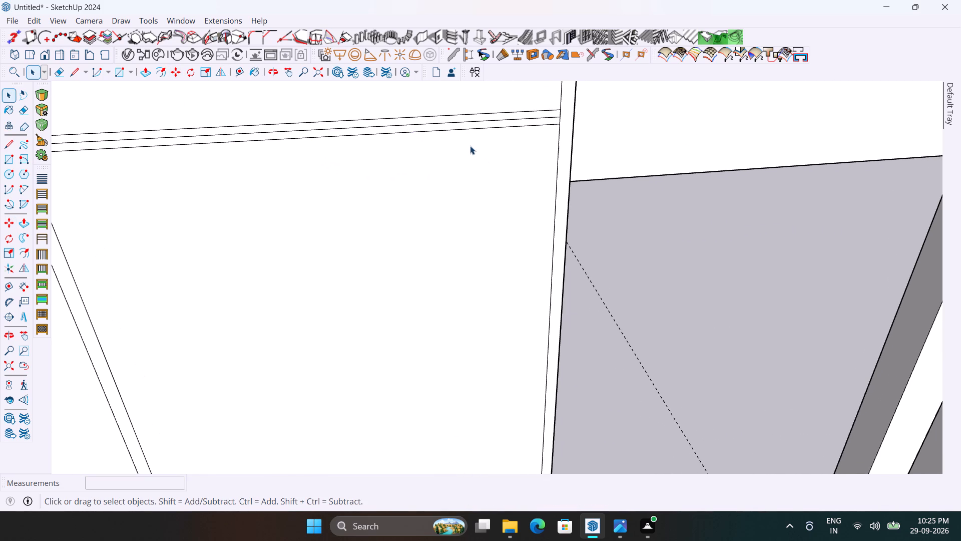
{"action": "key", "text": "e"}
{"action": "scroll", "coordinate": [367, 141], "scroll_direction": "up", "scroll_amount": 2}
{"action": "left_click", "coordinate": [376, 123]}
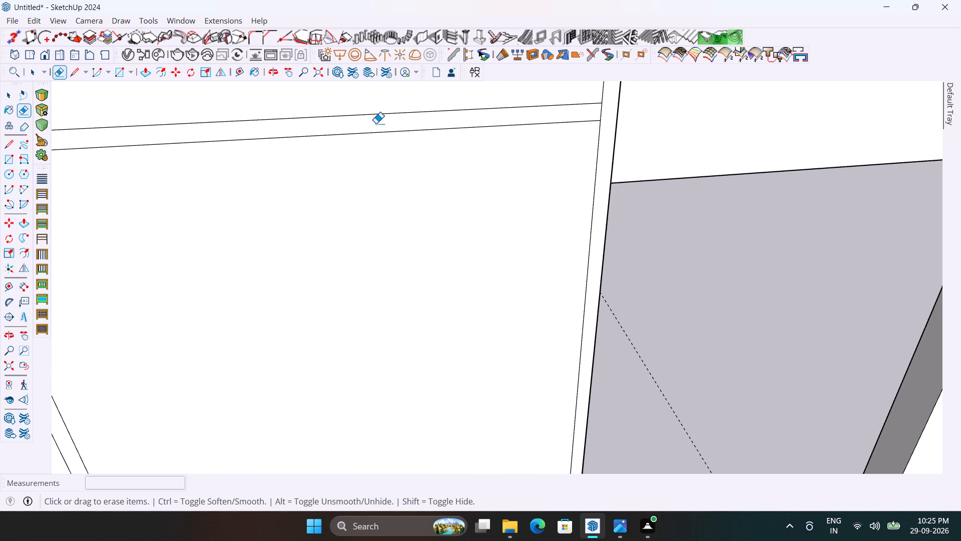
{"action": "scroll", "coordinate": [376, 123], "scroll_direction": "down", "scroll_amount": 11}
{"action": "scroll", "coordinate": [462, 350], "scroll_direction": "up", "scroll_amount": 8}
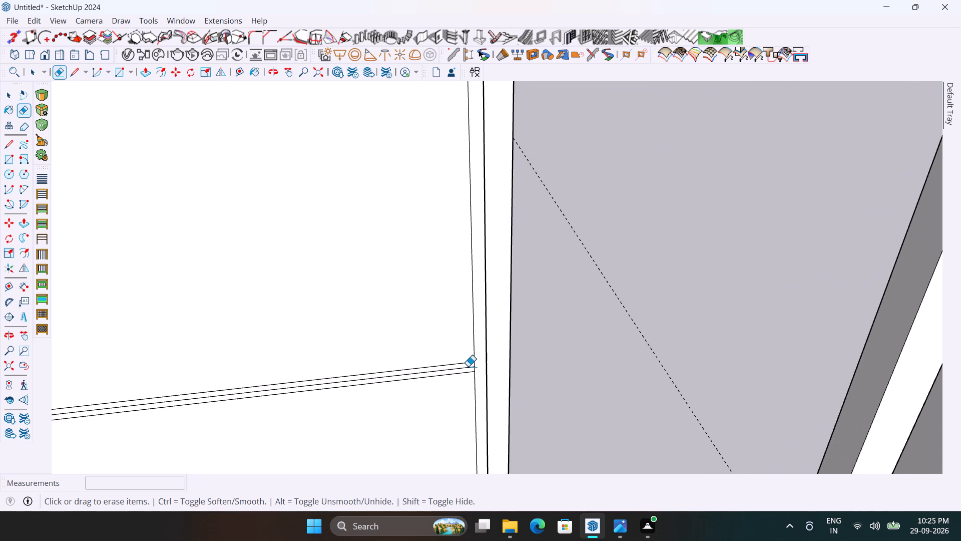
{"action": "left_click", "coordinate": [468, 366]}
{"action": "scroll", "coordinate": [406, 190], "scroll_direction": "down", "scroll_amount": 18}
{"action": "scroll", "coordinate": [423, 334], "scroll_direction": "up", "scroll_amount": 2}
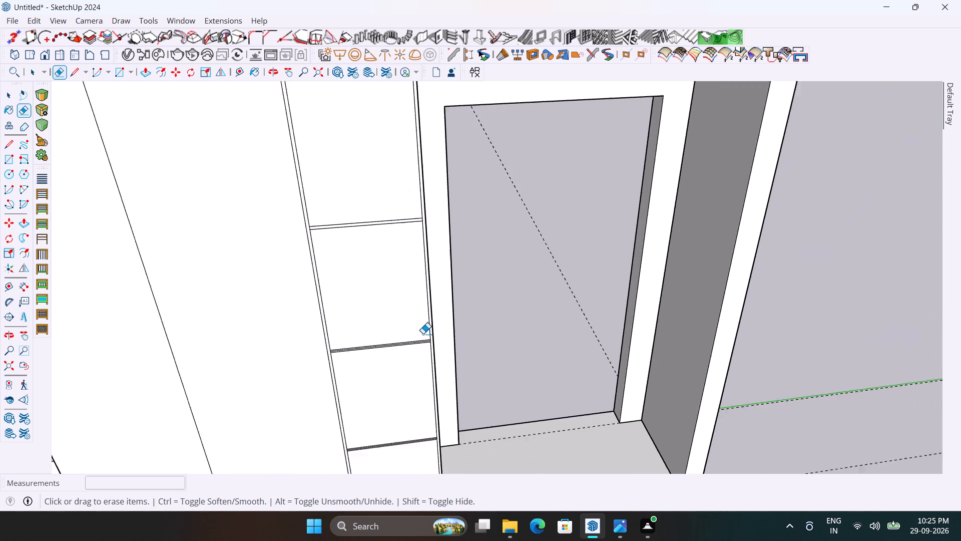
{"action": "scroll", "coordinate": [423, 334], "scroll_direction": "up", "scroll_amount": 13}
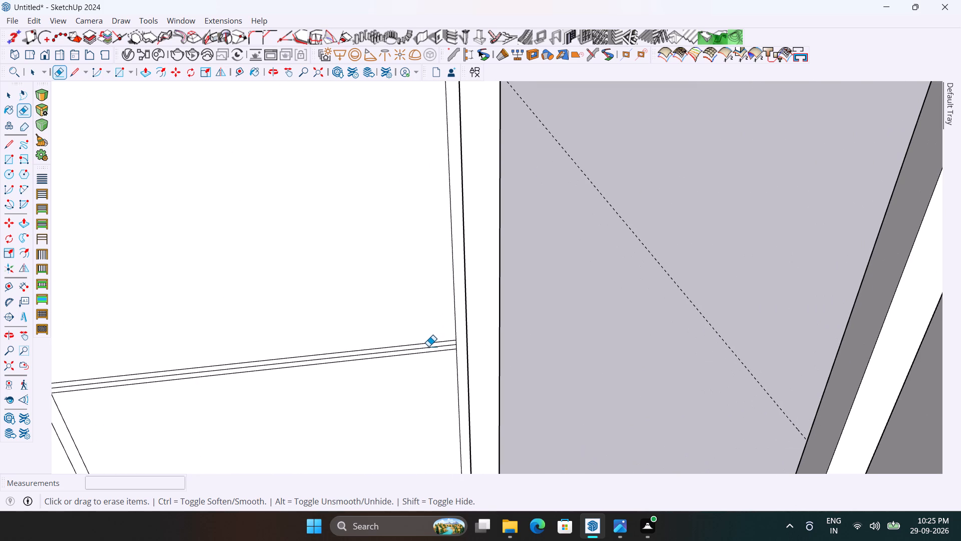
{"action": "left_click", "coordinate": [428, 346]}
{"action": "scroll", "coordinate": [380, 193], "scroll_direction": "down", "scroll_amount": 15}
{"action": "scroll", "coordinate": [396, 382], "scroll_direction": "up", "scroll_amount": 10}
{"action": "scroll", "coordinate": [401, 323], "scroll_direction": "up", "scroll_amount": 4}
{"action": "left_click", "coordinate": [406, 310]}
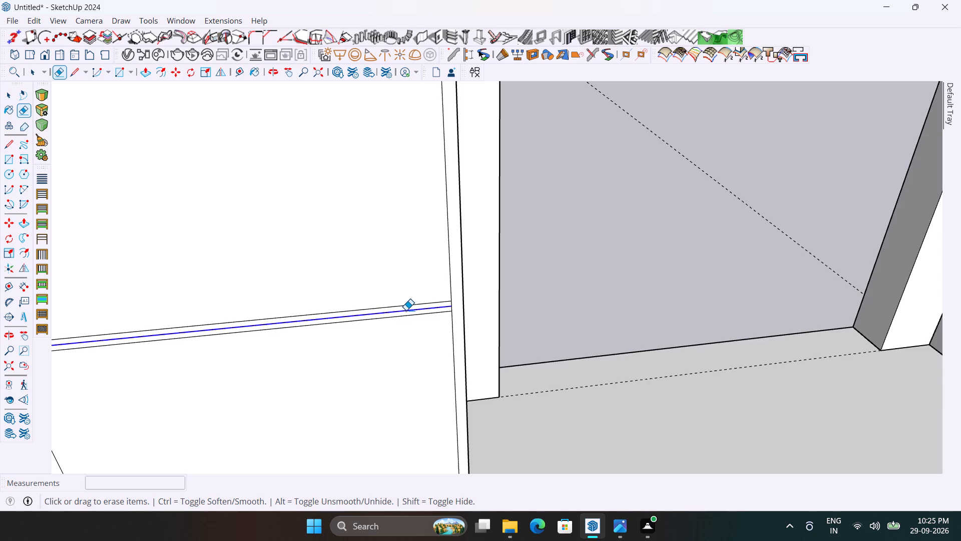
{"action": "scroll", "coordinate": [386, 240], "scroll_direction": "down", "scroll_amount": 12}
{"action": "scroll", "coordinate": [393, 440], "scroll_direction": "up", "scroll_amount": 2}
{"action": "scroll", "coordinate": [396, 410], "scroll_direction": "down", "scroll_amount": 6}
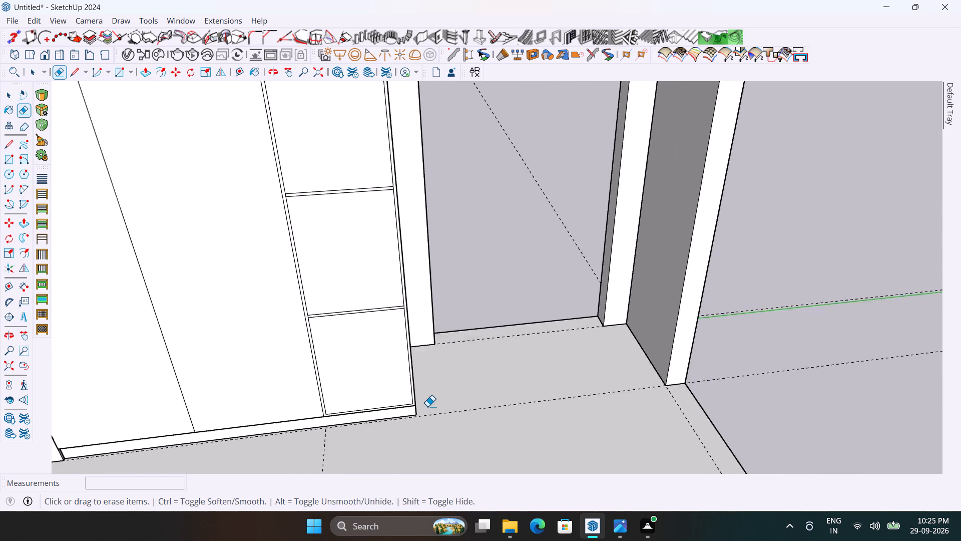
Push all five shelf bay faces 23.5" into the cabinet to hollow out the open shelf column.
{"action": "scroll", "coordinate": [427, 406], "scroll_direction": "down", "scroll_amount": 5}
{"action": "middle_click_drag", "start_coordinate": [446, 406], "coordinate": [587, 491]}
{"action": "scroll", "coordinate": [420, 226], "scroll_direction": "up", "scroll_amount": 2}
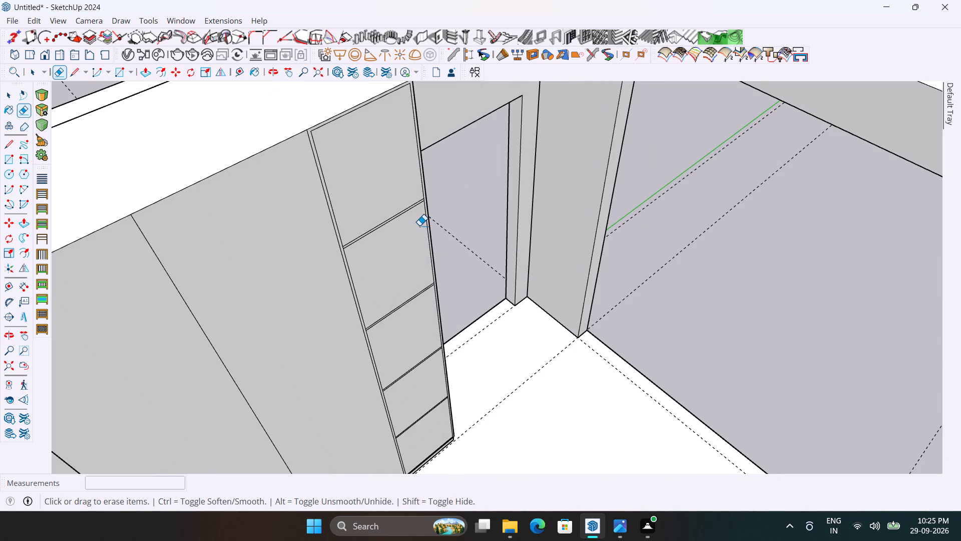
{"action": "key", "text": "p"}
{"action": "left_click", "coordinate": [382, 199]}
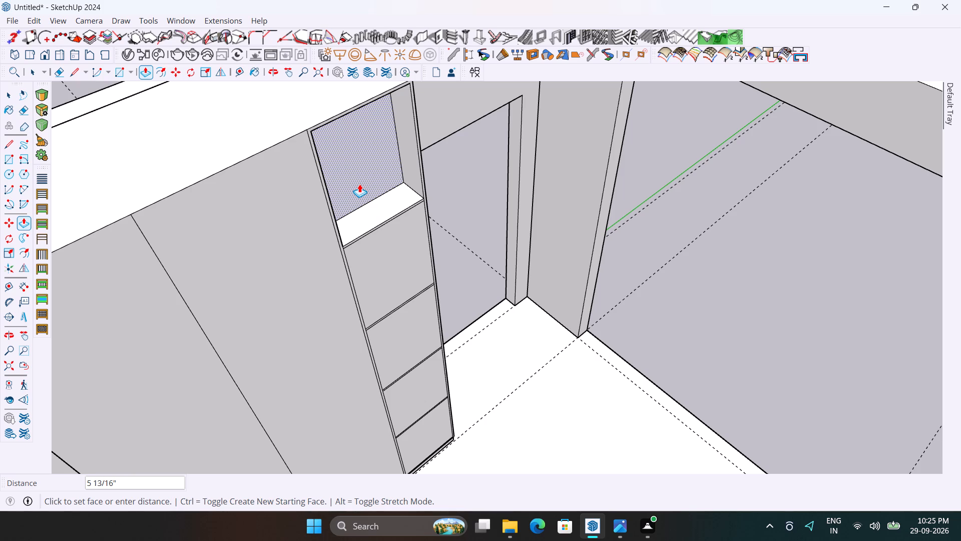
{"action": "key", "text": "2"}
{"action": "type", "text": "3.5"}
{"action": "key", "text": "Return"}
{"action": "double_click", "coordinate": [397, 274]}
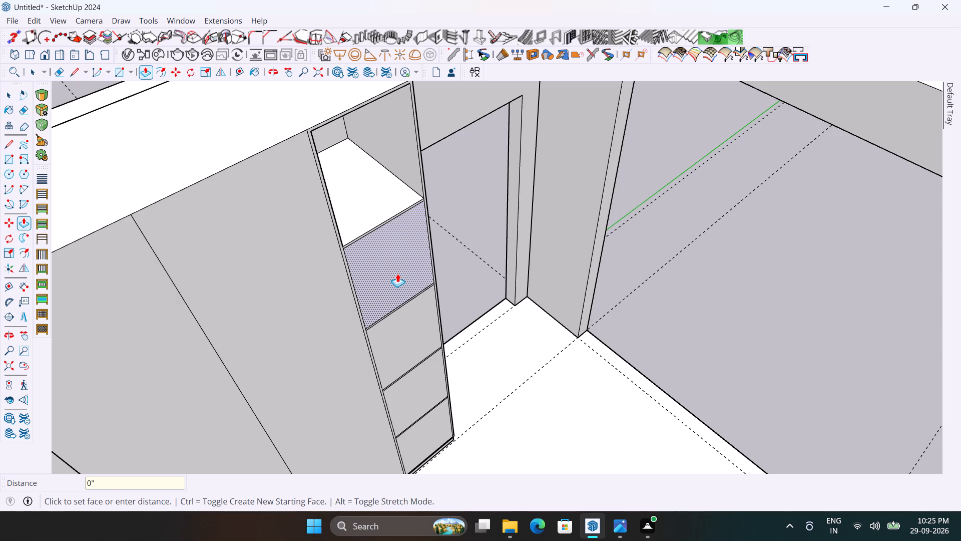
{"action": "double_click", "coordinate": [424, 331]}
{"action": "double_click", "coordinate": [434, 386]}
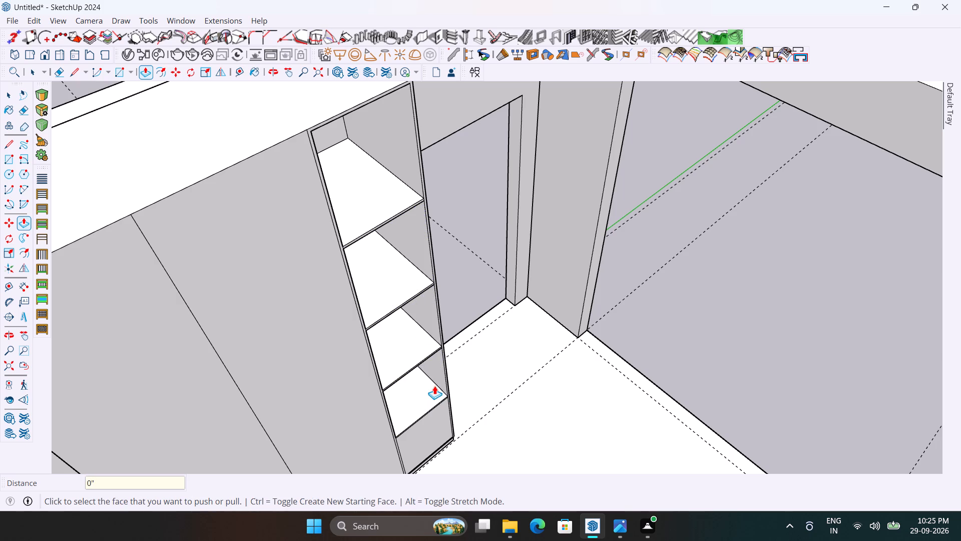
{"action": "double_click", "coordinate": [441, 426]}
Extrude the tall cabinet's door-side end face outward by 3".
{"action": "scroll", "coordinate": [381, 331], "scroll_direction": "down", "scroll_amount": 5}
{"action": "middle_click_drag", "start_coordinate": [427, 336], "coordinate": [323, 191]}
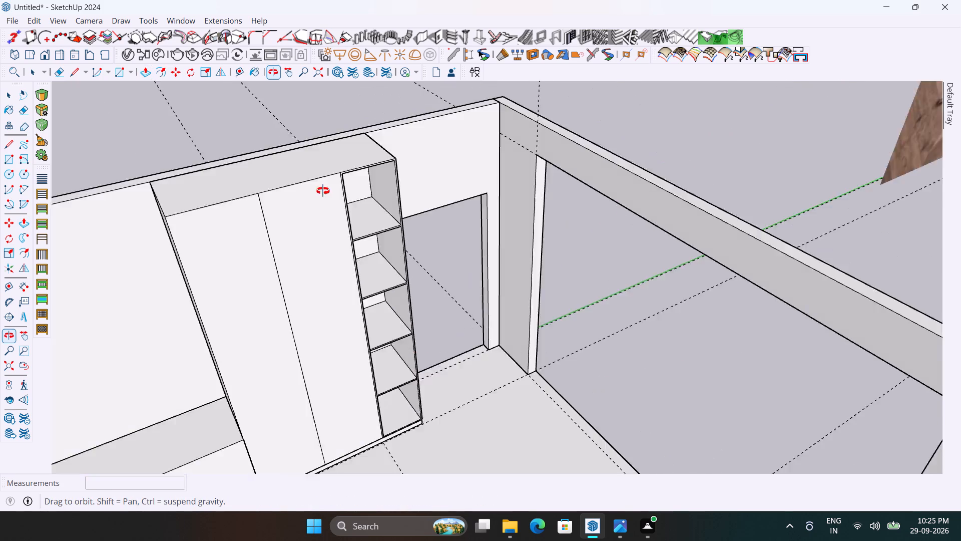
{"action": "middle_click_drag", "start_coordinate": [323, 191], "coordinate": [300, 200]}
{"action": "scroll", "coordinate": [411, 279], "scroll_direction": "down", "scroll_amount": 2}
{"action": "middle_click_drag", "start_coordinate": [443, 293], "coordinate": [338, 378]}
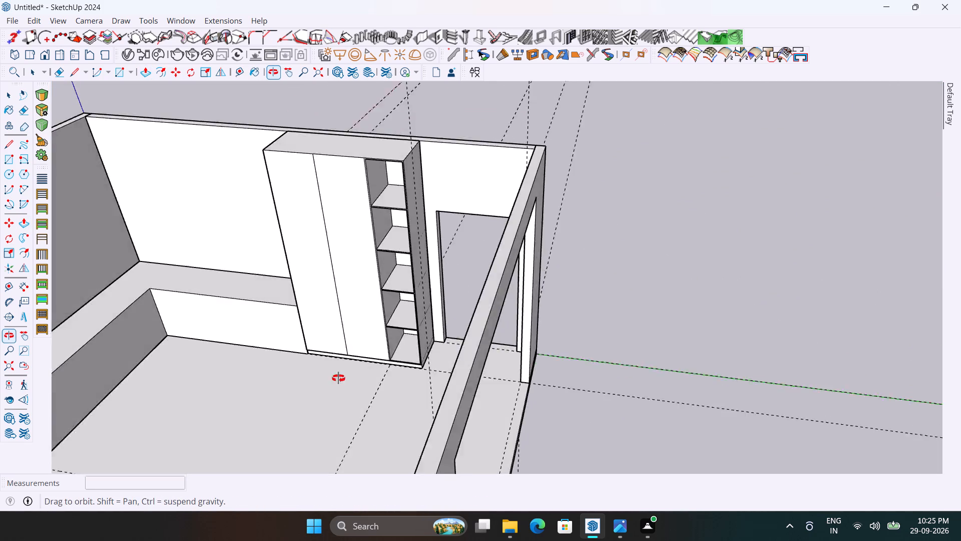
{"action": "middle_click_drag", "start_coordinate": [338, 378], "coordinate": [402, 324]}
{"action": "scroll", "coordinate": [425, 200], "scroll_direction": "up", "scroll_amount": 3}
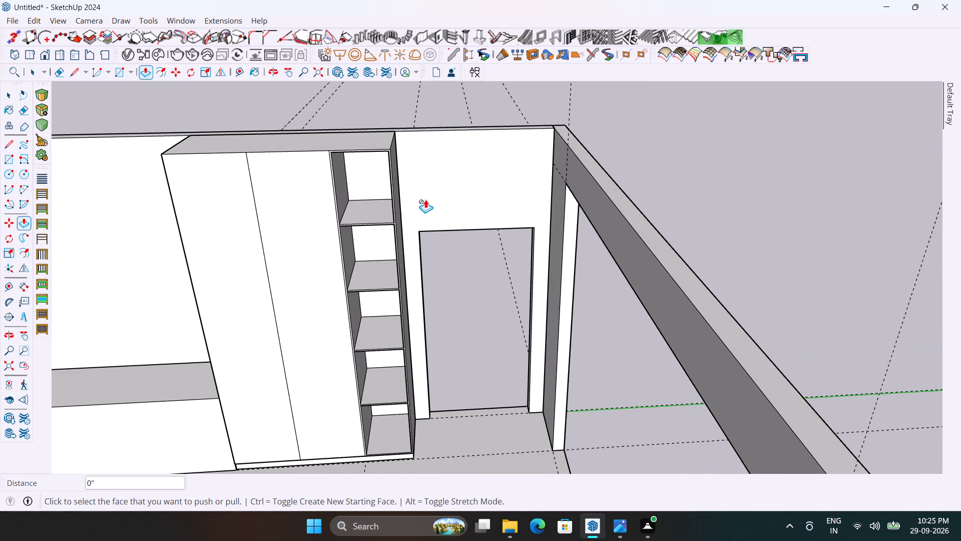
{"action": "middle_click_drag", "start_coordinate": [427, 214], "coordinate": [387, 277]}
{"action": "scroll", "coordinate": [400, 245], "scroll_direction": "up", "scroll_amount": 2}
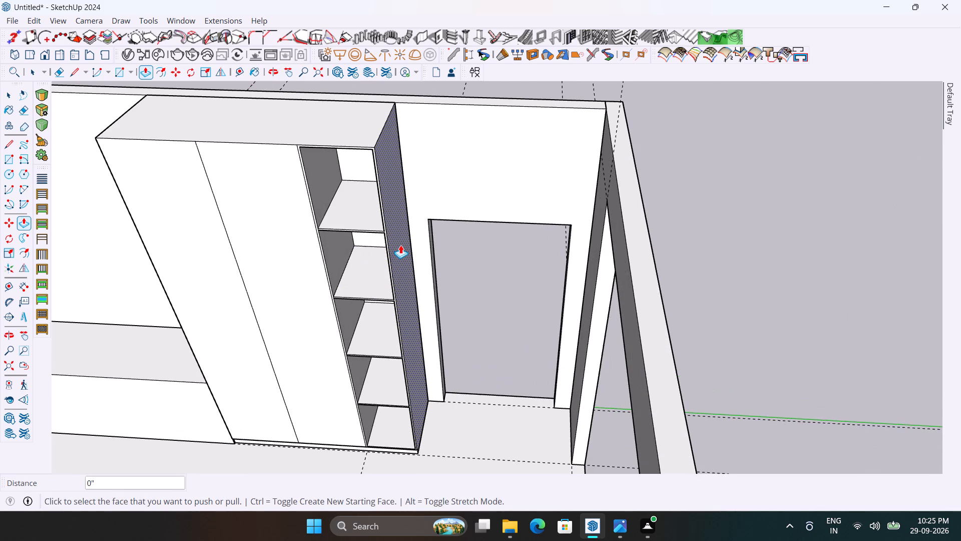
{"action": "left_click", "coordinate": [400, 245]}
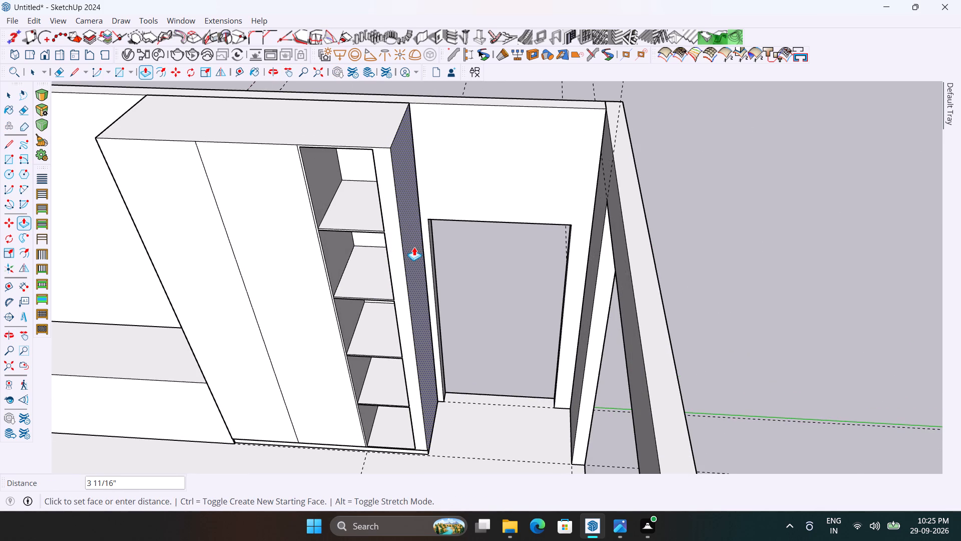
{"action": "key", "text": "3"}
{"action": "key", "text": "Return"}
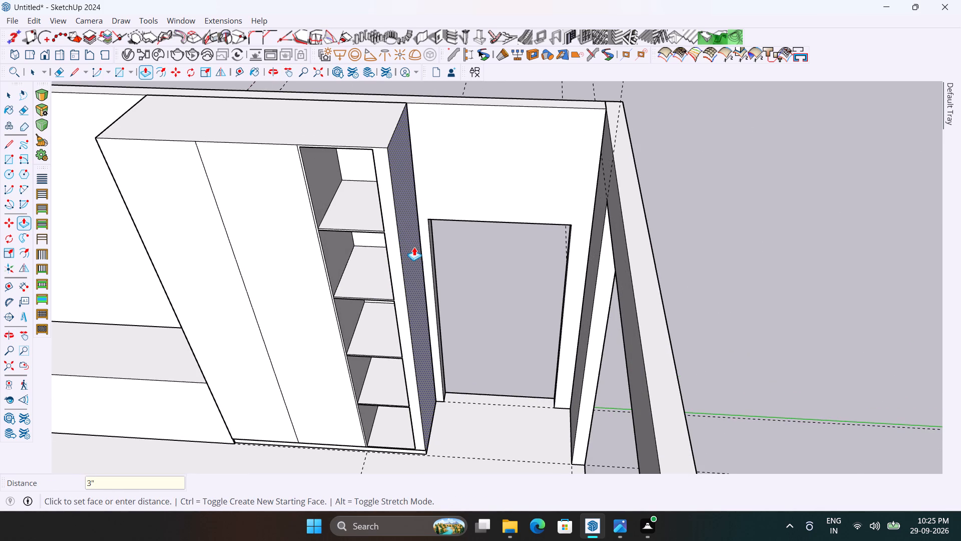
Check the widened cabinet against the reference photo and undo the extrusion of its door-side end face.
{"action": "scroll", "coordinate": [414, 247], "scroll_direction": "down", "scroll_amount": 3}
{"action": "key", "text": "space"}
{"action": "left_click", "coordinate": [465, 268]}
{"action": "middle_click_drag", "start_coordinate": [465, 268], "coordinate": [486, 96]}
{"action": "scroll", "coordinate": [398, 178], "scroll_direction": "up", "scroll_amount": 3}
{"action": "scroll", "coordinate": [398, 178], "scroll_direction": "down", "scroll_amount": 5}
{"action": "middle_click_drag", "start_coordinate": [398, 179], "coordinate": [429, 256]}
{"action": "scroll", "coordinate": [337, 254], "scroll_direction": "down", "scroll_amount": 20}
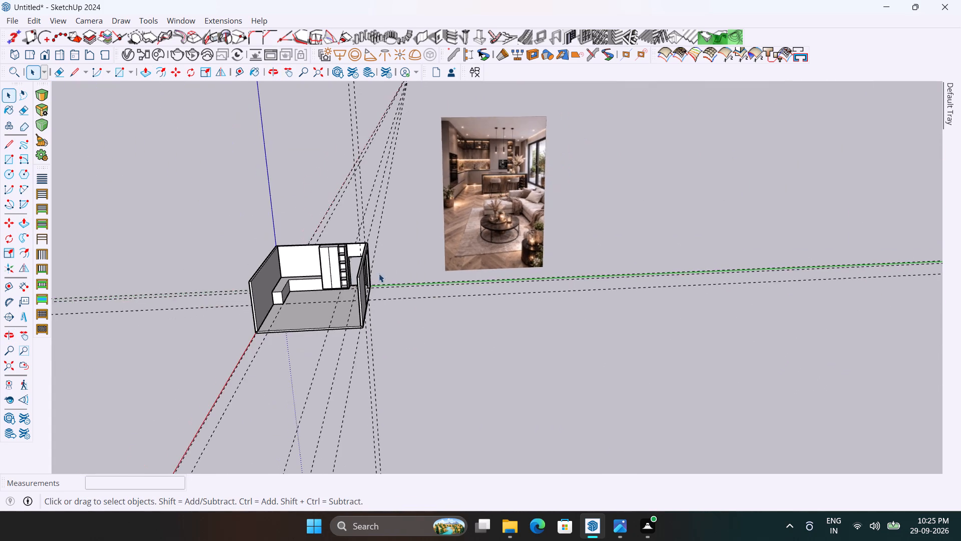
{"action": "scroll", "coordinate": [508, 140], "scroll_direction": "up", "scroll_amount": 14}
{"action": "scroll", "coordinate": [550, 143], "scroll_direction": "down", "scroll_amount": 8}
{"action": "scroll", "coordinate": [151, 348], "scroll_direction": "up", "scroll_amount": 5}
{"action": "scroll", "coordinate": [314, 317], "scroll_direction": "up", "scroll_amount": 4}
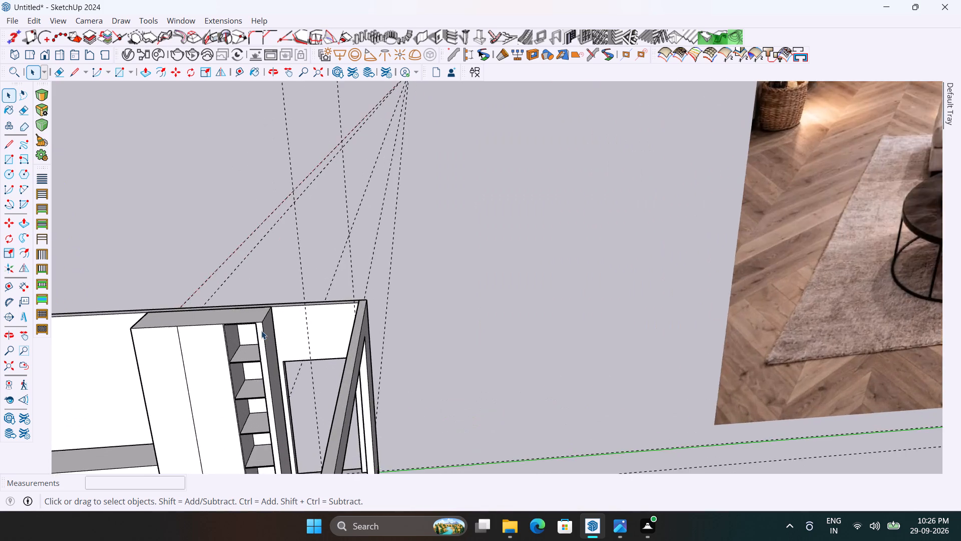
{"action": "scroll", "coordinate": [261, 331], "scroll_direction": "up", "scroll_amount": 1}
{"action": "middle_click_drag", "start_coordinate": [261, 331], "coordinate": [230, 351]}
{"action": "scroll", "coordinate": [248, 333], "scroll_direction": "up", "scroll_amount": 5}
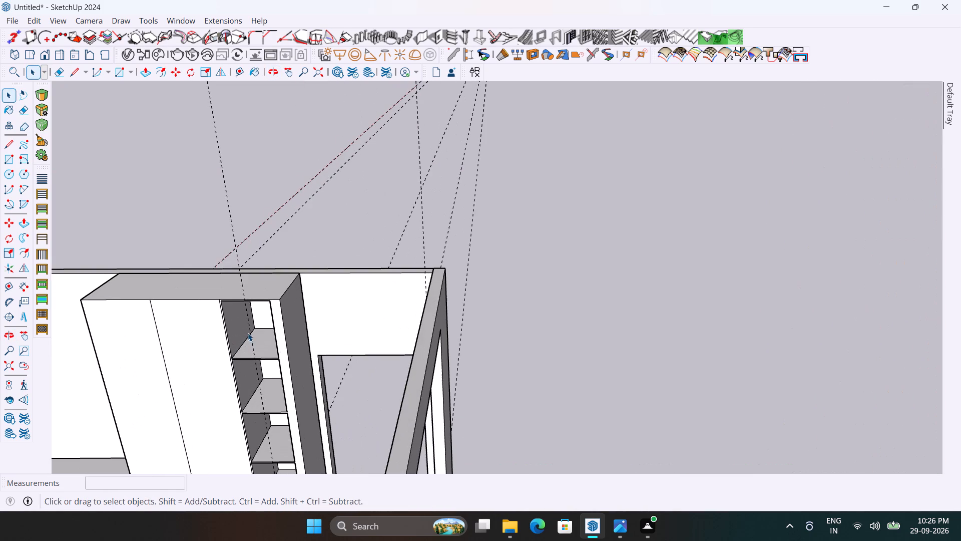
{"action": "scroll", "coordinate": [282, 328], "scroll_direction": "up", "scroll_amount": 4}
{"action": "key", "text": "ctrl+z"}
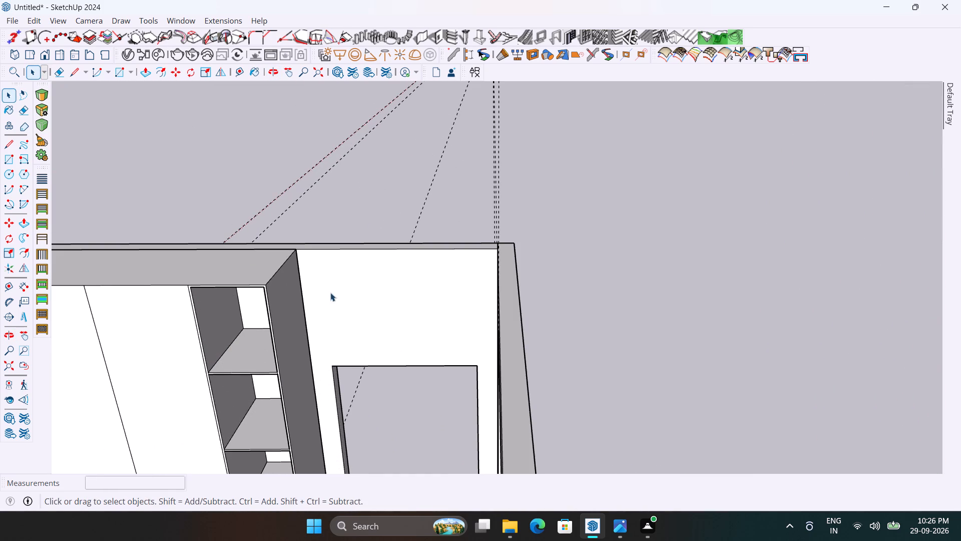
Examine the tall cabinet with its shelf column and the surrounding room, comparing them with the reference photo.
{"action": "scroll", "coordinate": [384, 198], "scroll_direction": "down", "scroll_amount": 5}
{"action": "key", "text": "space"}
{"action": "scroll", "coordinate": [353, 193], "scroll_direction": "down", "scroll_amount": 5}
{"action": "scroll", "coordinate": [241, 305], "scroll_direction": "up", "scroll_amount": 1}
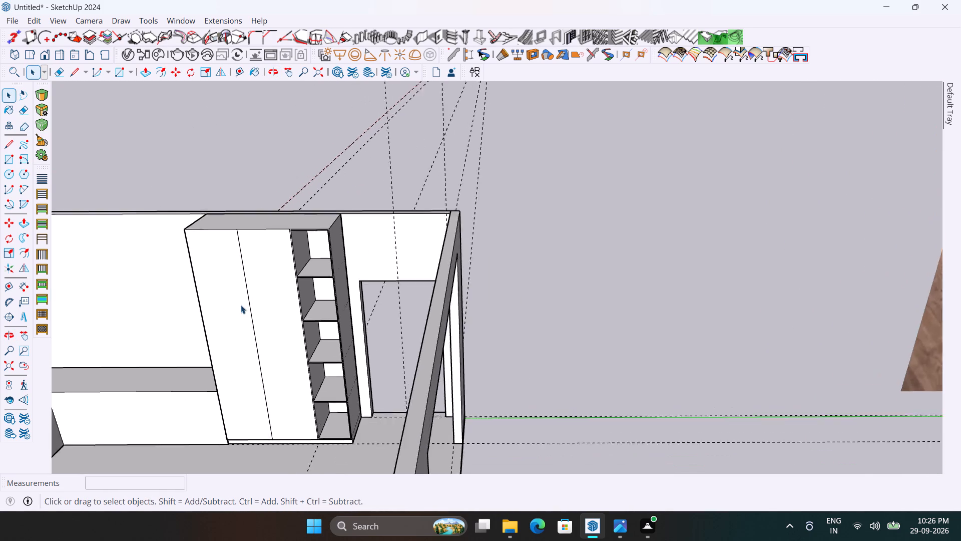
{"action": "scroll", "coordinate": [241, 305], "scroll_direction": "up", "scroll_amount": 2}
{"action": "scroll", "coordinate": [363, 186], "scroll_direction": "down", "scroll_amount": 4}
{"action": "scroll", "coordinate": [258, 367], "scroll_direction": "up", "scroll_amount": 4}
{"action": "middle_click_drag", "start_coordinate": [304, 362], "coordinate": [363, 362]}
{"action": "scroll", "coordinate": [304, 316], "scroll_direction": "down", "scroll_amount": 5}
{"action": "middle_click_drag", "start_coordinate": [314, 324], "coordinate": [374, 373]}
{"action": "scroll", "coordinate": [241, 320], "scroll_direction": "up", "scroll_amount": 3}
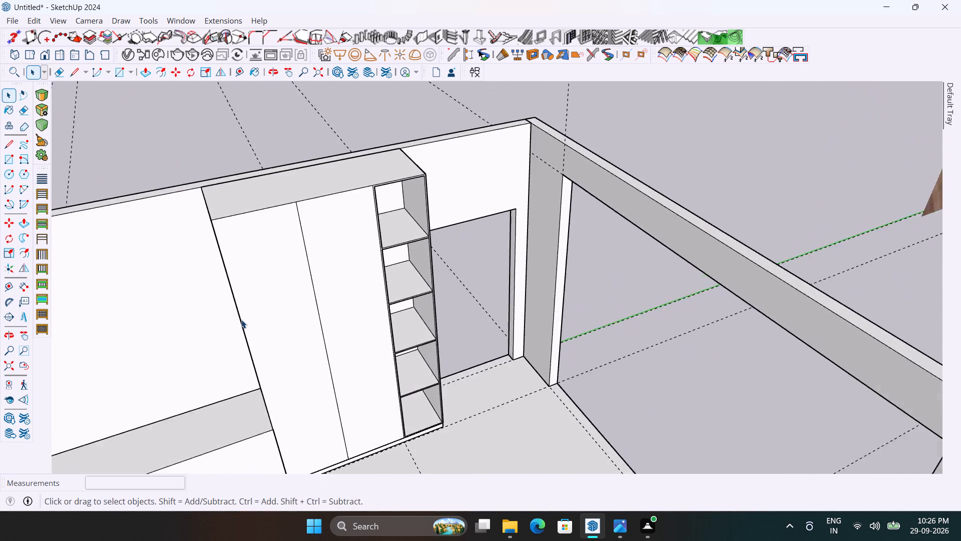
{"action": "scroll", "coordinate": [241, 320], "scroll_direction": "down", "scroll_amount": 5}
{"action": "middle_click_drag", "start_coordinate": [319, 320], "coordinate": [261, 223]}
{"action": "scroll", "coordinate": [312, 245], "scroll_direction": "up", "scroll_amount": 3}
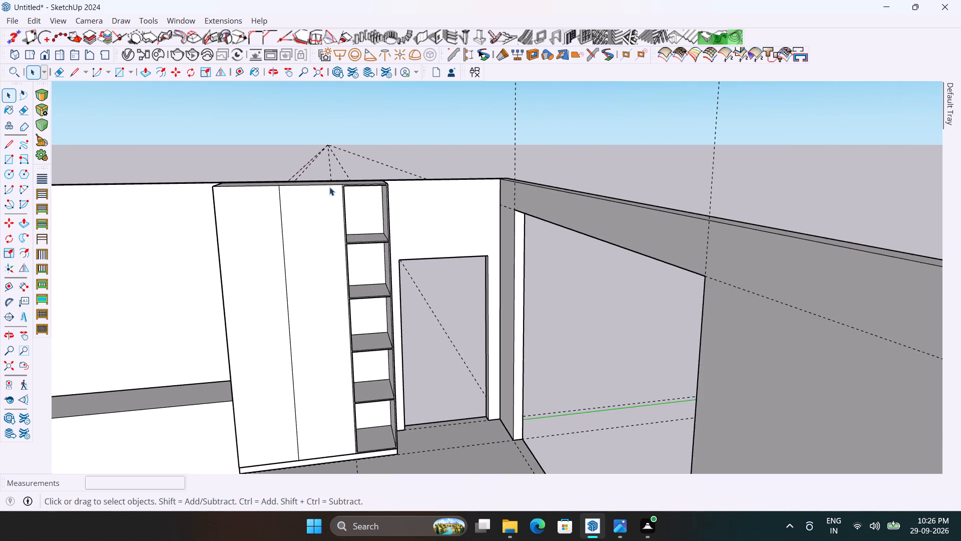
{"action": "scroll", "coordinate": [329, 187], "scroll_direction": "down", "scroll_amount": 5}
{"action": "scroll", "coordinate": [315, 249], "scroll_direction": "down", "scroll_amount": 17}
{"action": "scroll", "coordinate": [621, 234], "scroll_direction": "up", "scroll_amount": 4}
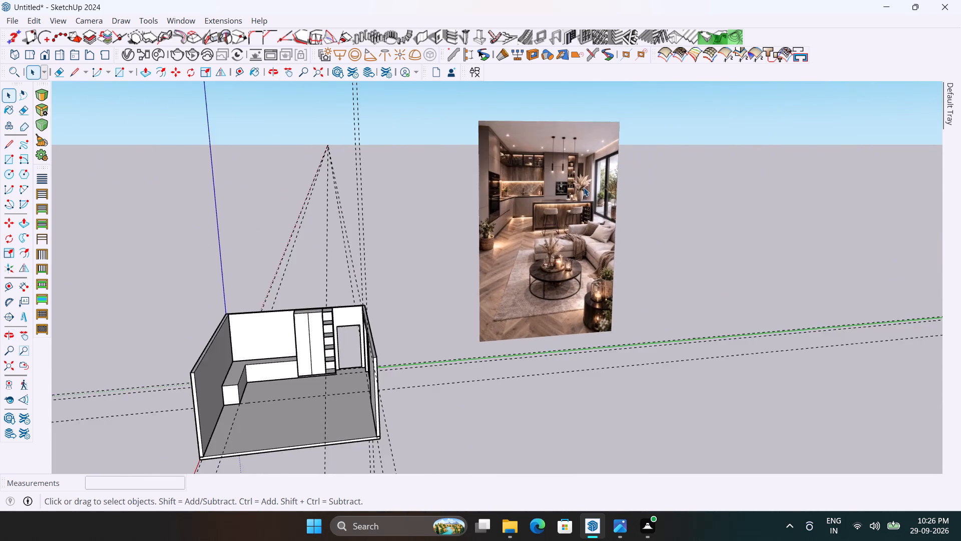
{"action": "scroll", "coordinate": [584, 187], "scroll_direction": "up", "scroll_amount": 12}
{"action": "scroll", "coordinate": [567, 171], "scroll_direction": "down", "scroll_amount": 11}
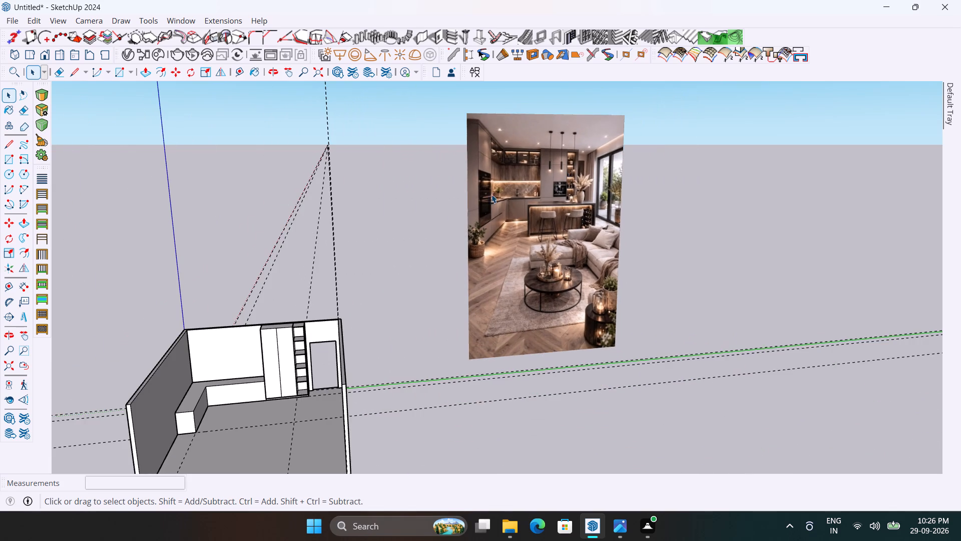
{"action": "scroll", "coordinate": [279, 367], "scroll_direction": "up", "scroll_amount": 5}
{"action": "scroll", "coordinate": [294, 367], "scroll_direction": "down", "scroll_amount": 6}
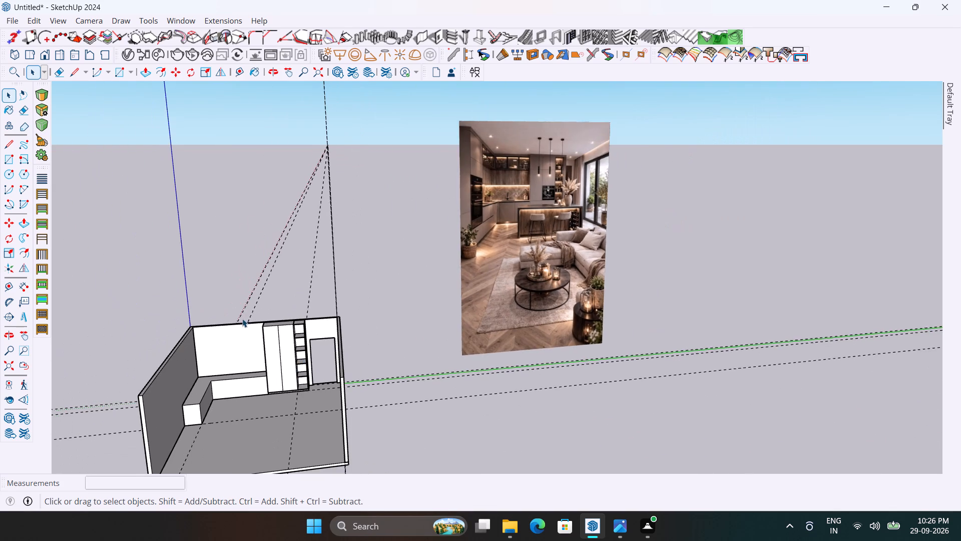
{"action": "scroll", "coordinate": [242, 319], "scroll_direction": "up", "scroll_amount": 4}
{"action": "scroll", "coordinate": [316, 315], "scroll_direction": "up", "scroll_amount": 7}
{"action": "middle_click_drag", "start_coordinate": [310, 352], "coordinate": [310, 353]}
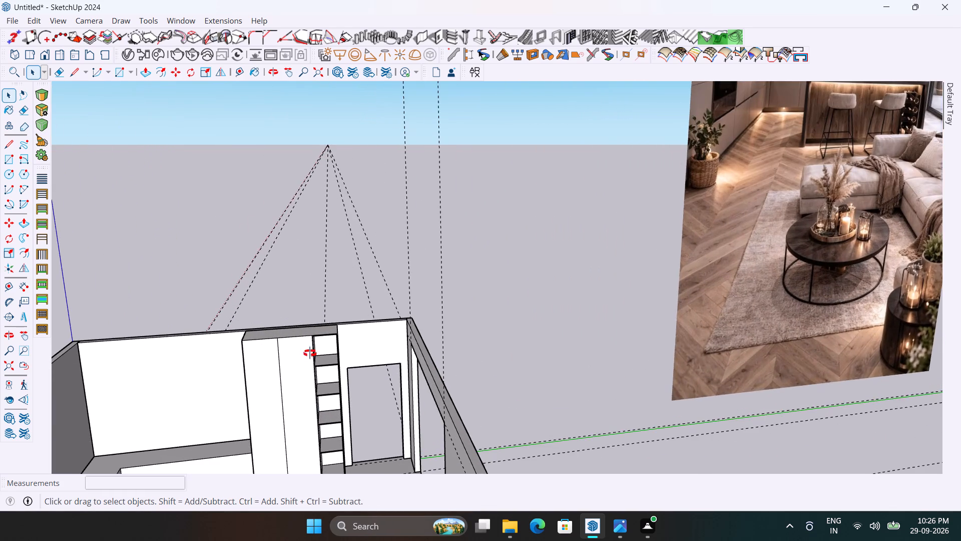
{"action": "middle_click_drag", "start_coordinate": [310, 353], "coordinate": [335, 276]}
{"action": "scroll", "coordinate": [383, 241], "scroll_direction": "down", "scroll_amount": 5}
{"action": "scroll", "coordinate": [318, 315], "scroll_direction": "up", "scroll_amount": 4}
{"action": "middle_click_drag", "start_coordinate": [322, 314], "coordinate": [330, 369]}
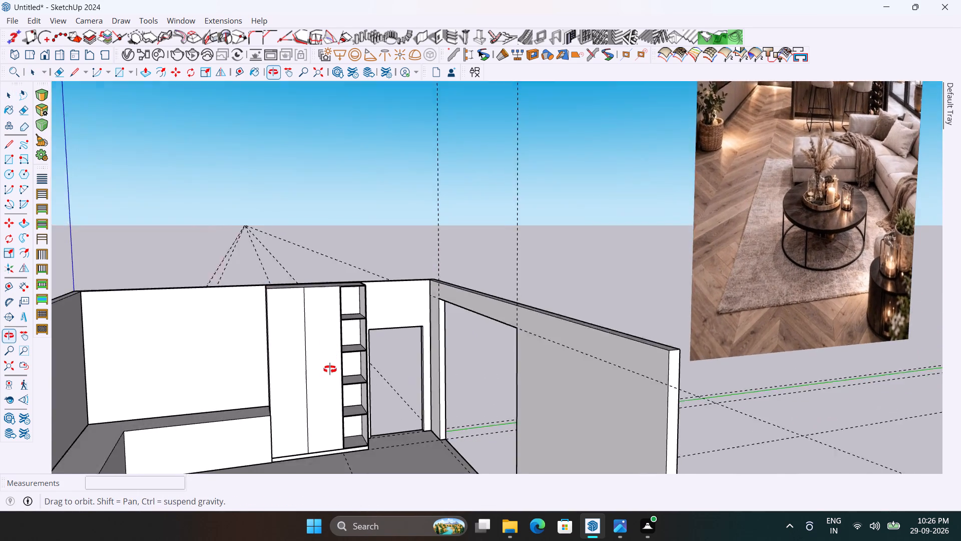
{"action": "middle_click_drag", "start_coordinate": [330, 369], "coordinate": [328, 380]}
{"action": "scroll", "coordinate": [311, 349], "scroll_direction": "up", "scroll_amount": 3}
{"action": "scroll", "coordinate": [441, 208], "scroll_direction": "down", "scroll_amount": 4}
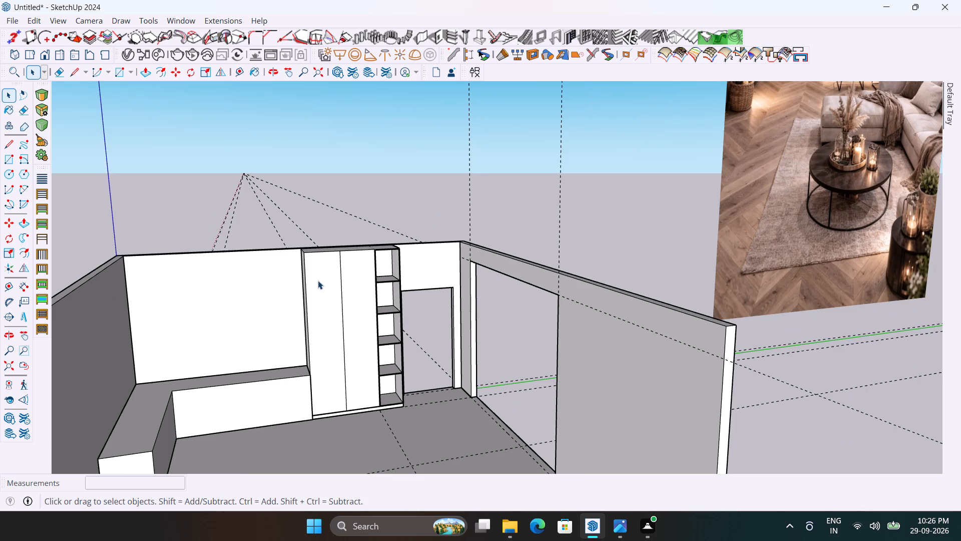
{"action": "scroll", "coordinate": [318, 281], "scroll_direction": "down", "scroll_amount": 1}
{"action": "middle_click_drag", "start_coordinate": [318, 281], "coordinate": [323, 320]}
{"action": "scroll", "coordinate": [382, 255], "scroll_direction": "down", "scroll_amount": 3}
{"action": "scroll", "coordinate": [326, 347], "scroll_direction": "up", "scroll_amount": 5}
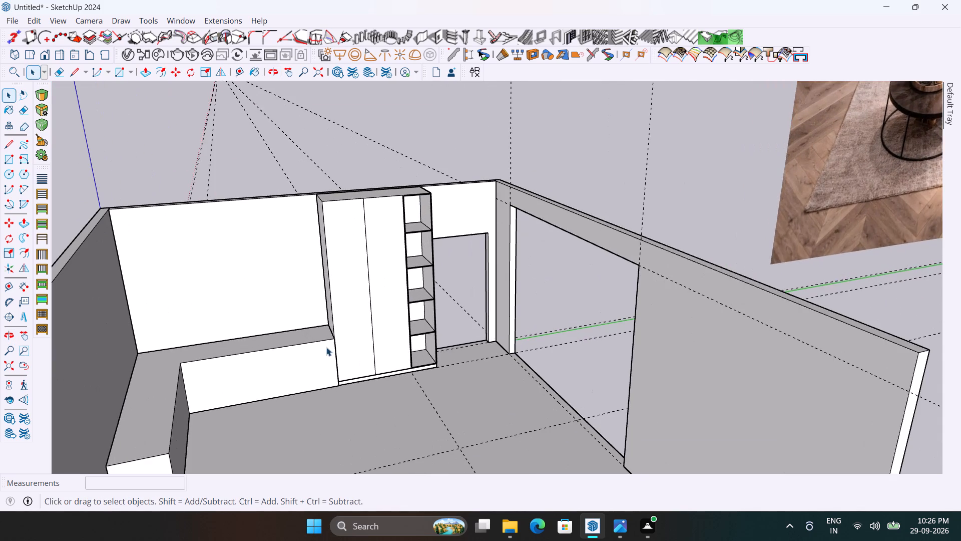
{"action": "middle_click_drag", "start_coordinate": [329, 347], "coordinate": [171, 347]}
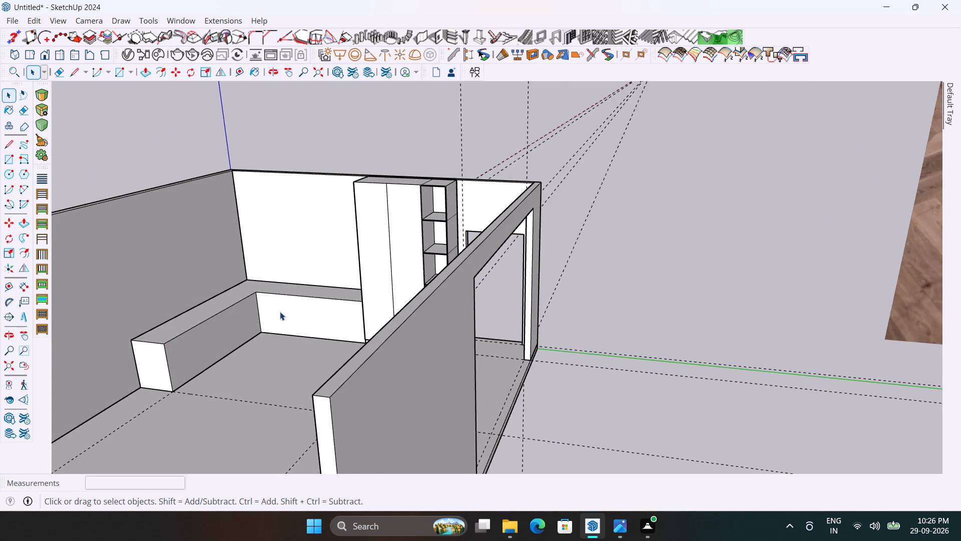
{"action": "scroll", "coordinate": [283, 307], "scroll_direction": "up", "scroll_amount": 2}
{"action": "middle_click_drag", "start_coordinate": [321, 319], "coordinate": [381, 368]}
{"action": "scroll", "coordinate": [381, 368], "scroll_direction": "down", "scroll_amount": 1}
{"action": "scroll", "coordinate": [435, 252], "scroll_direction": "up", "scroll_amount": 4}
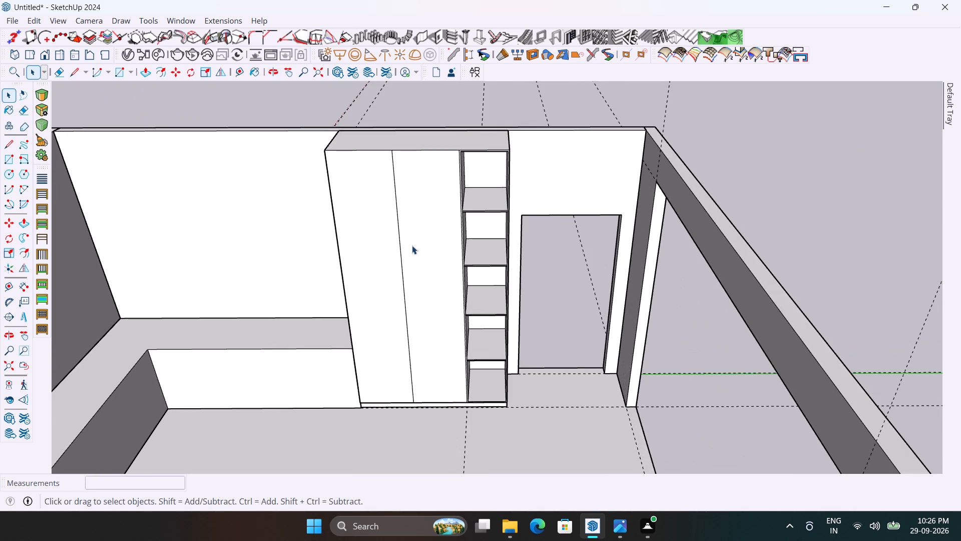
{"action": "scroll", "coordinate": [408, 240], "scroll_direction": "up", "scroll_amount": 4}
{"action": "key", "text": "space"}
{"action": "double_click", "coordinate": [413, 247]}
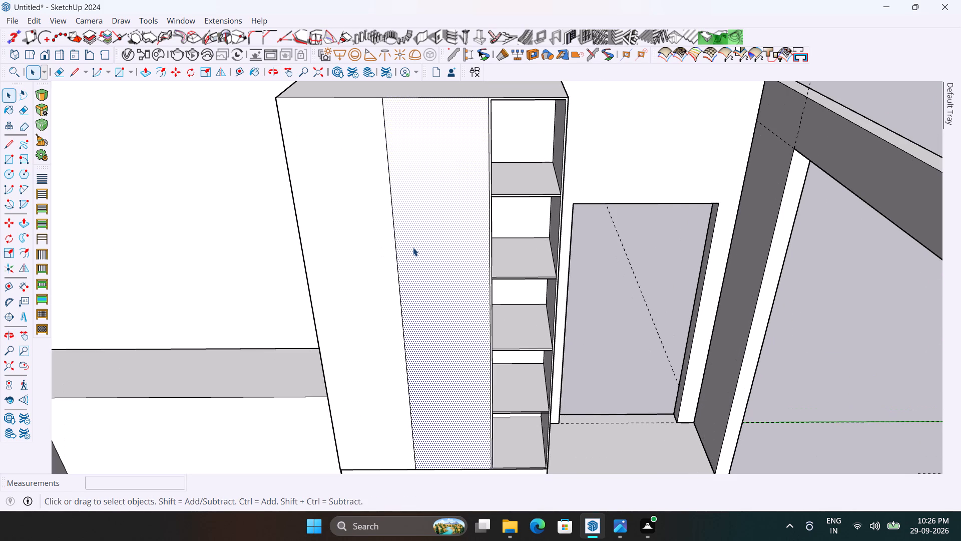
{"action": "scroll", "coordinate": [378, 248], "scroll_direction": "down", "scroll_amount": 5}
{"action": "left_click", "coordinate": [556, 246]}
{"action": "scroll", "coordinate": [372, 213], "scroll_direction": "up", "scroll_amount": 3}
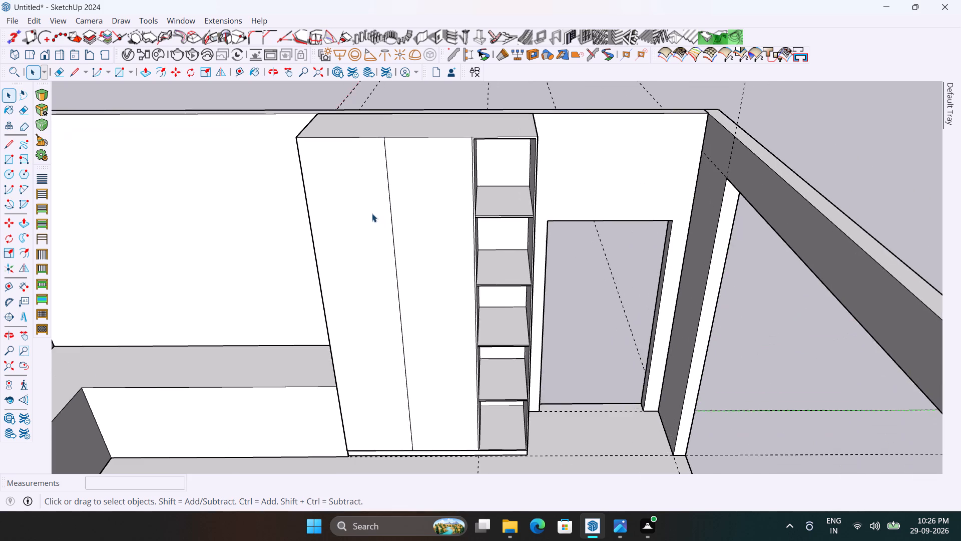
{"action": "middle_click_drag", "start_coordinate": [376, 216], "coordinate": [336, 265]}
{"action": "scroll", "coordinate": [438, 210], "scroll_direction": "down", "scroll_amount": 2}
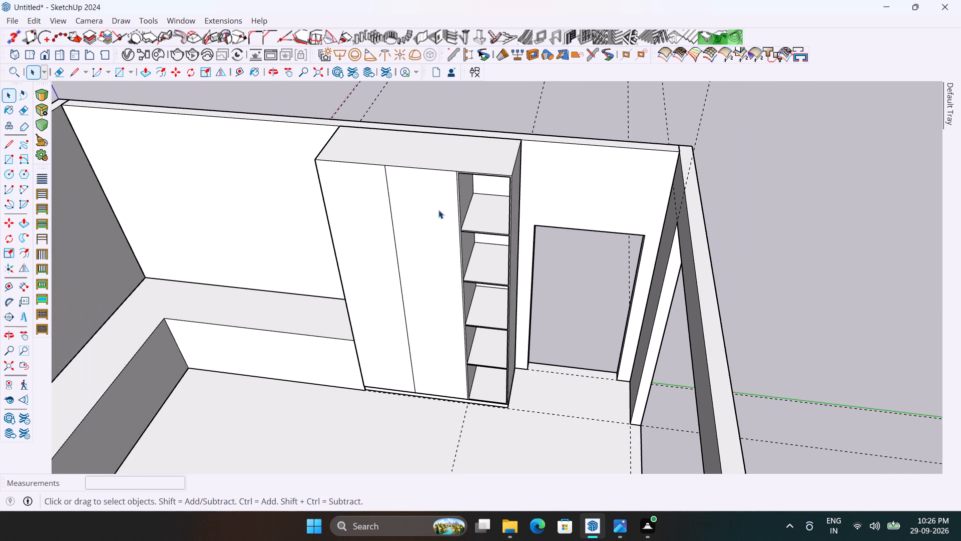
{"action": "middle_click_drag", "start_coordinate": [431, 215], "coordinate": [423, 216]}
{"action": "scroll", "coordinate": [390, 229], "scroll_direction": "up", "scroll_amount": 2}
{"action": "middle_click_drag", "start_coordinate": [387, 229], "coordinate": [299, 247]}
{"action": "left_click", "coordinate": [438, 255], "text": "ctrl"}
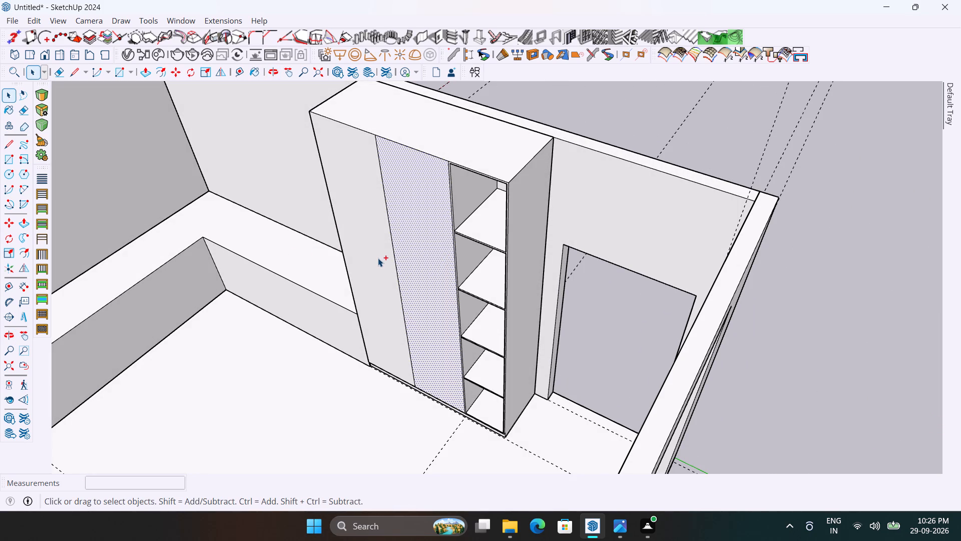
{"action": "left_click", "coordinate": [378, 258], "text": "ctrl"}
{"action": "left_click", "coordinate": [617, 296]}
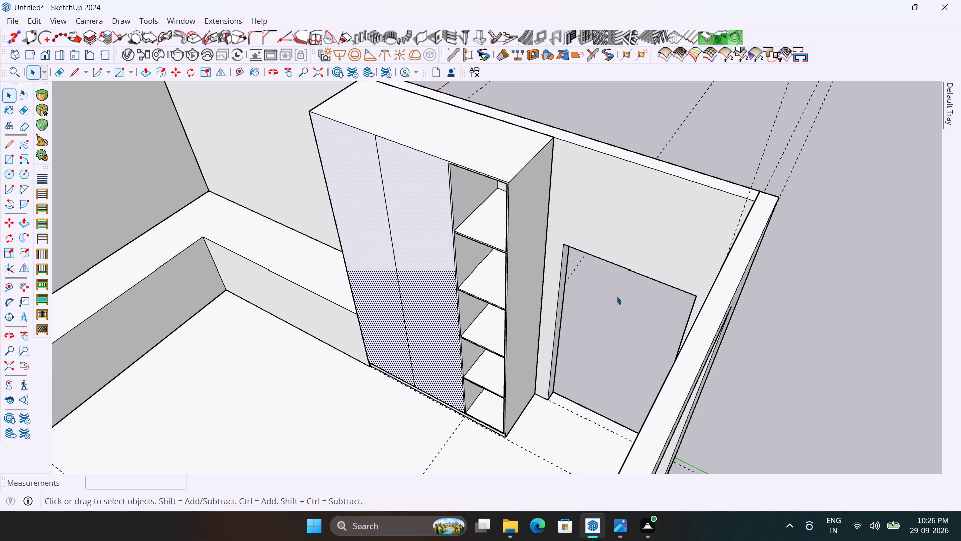
Copy the cabinet's front panel face farthest from the shelf column about 1' 1" out in front of the cabinet.
{"action": "left_click", "coordinate": [344, 167]}
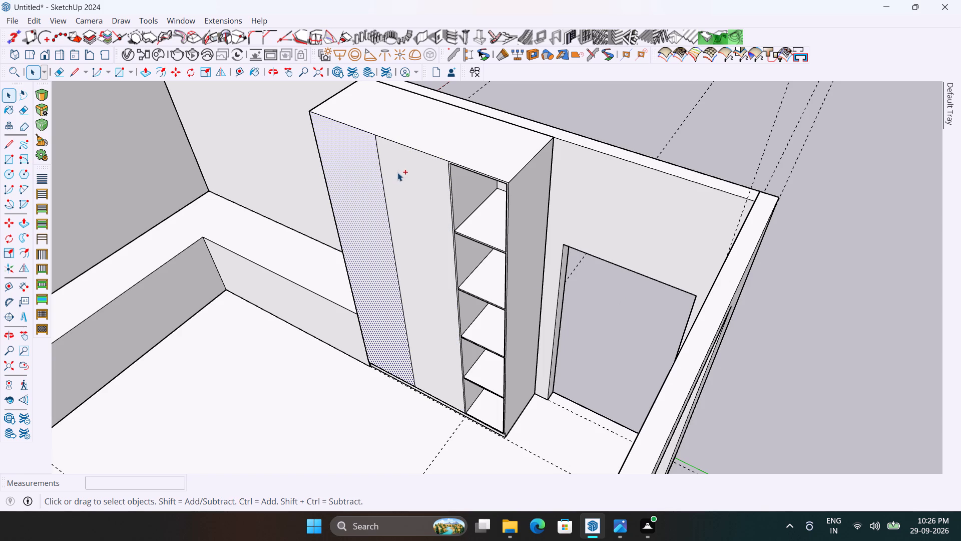
{"action": "key", "text": "m"}
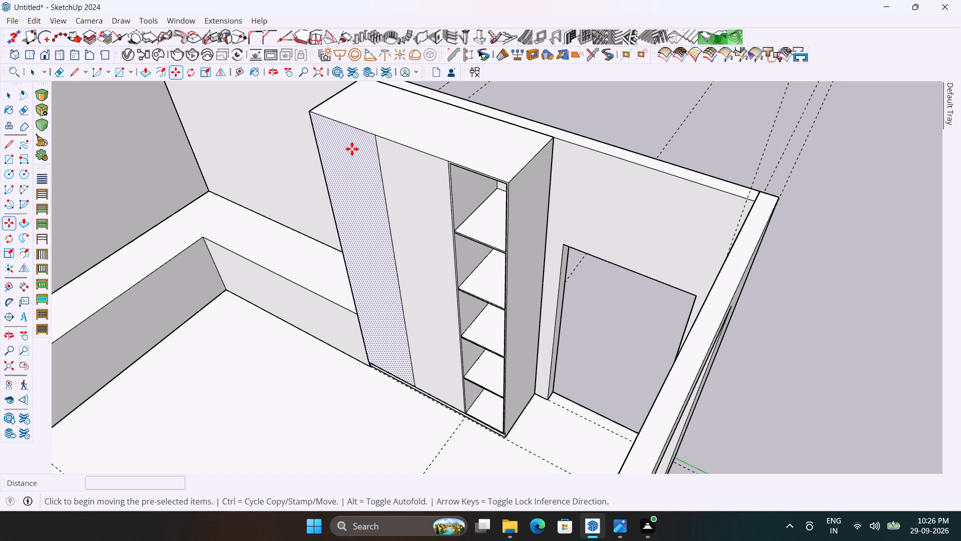
{"action": "left_click", "coordinate": [307, 111], "text": "ctrl"}
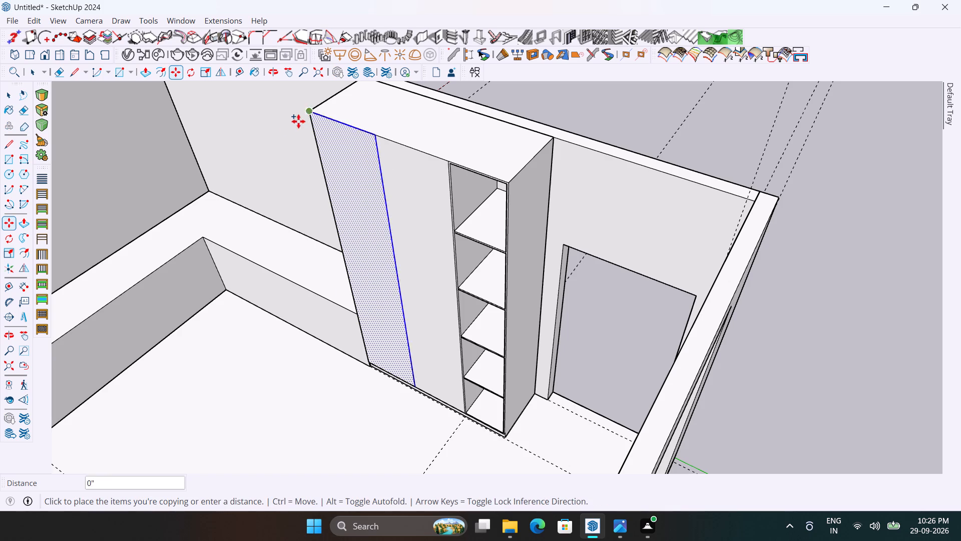
{"action": "left_click", "coordinate": [276, 132]}
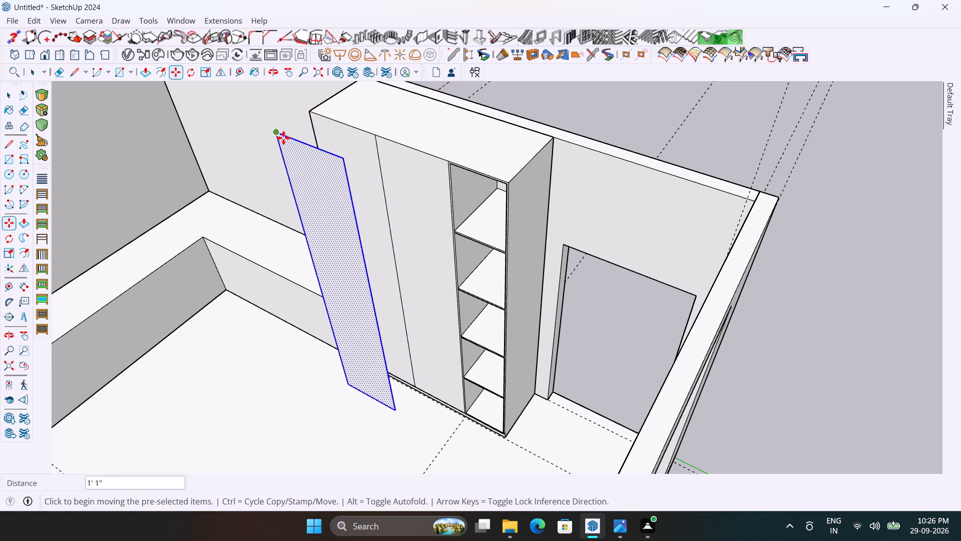
{"action": "key", "text": "space"}
Extrude the copied panel face in front of the tall cabinet outward by 0.75" to form a door panel.
{"action": "key", "text": "p"}
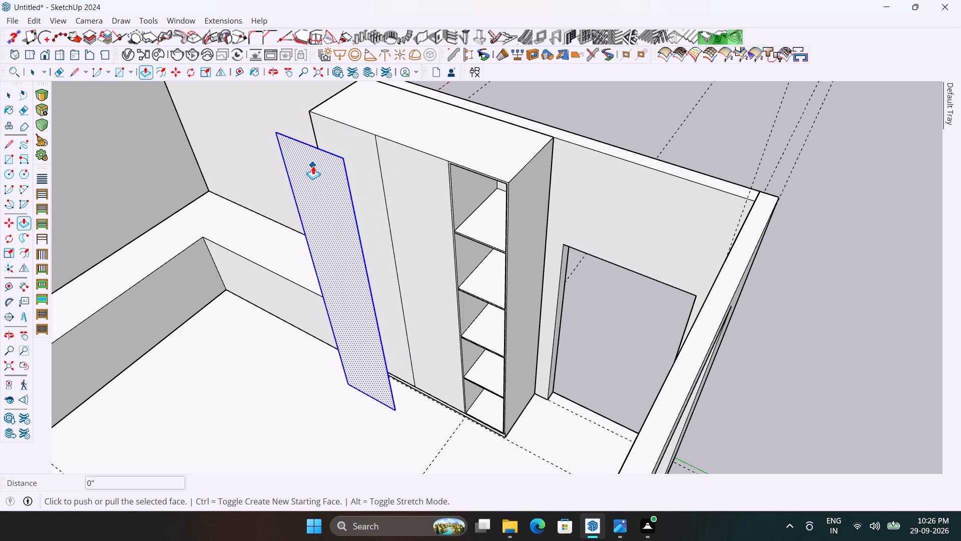
{"action": "key", "text": "space"}
{"action": "key", "text": "space"}
{"action": "left_click", "coordinate": [622, 311]}
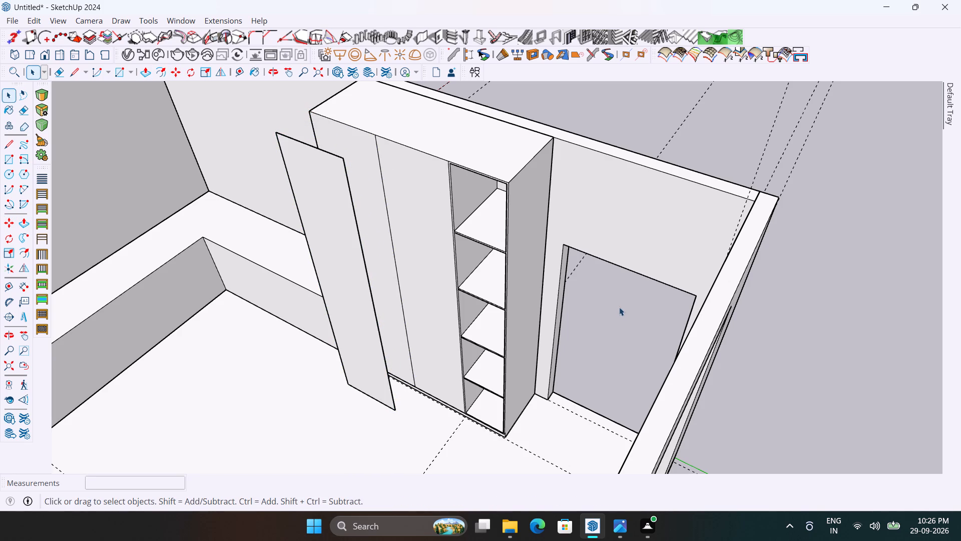
{"action": "key", "text": "p"}
{"action": "left_click", "coordinate": [341, 250]}
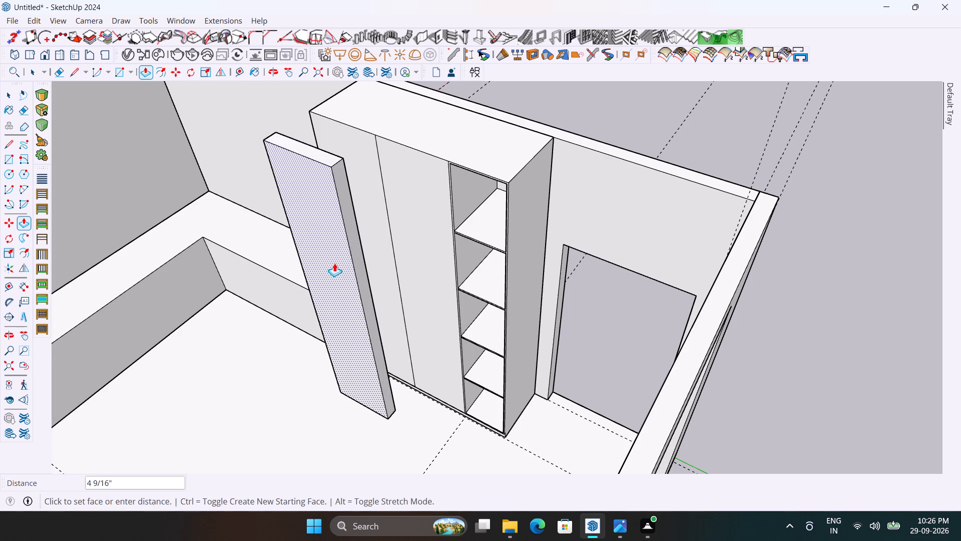
{"action": "type", "text": "0.75"}
{"action": "key", "text": "Return"}
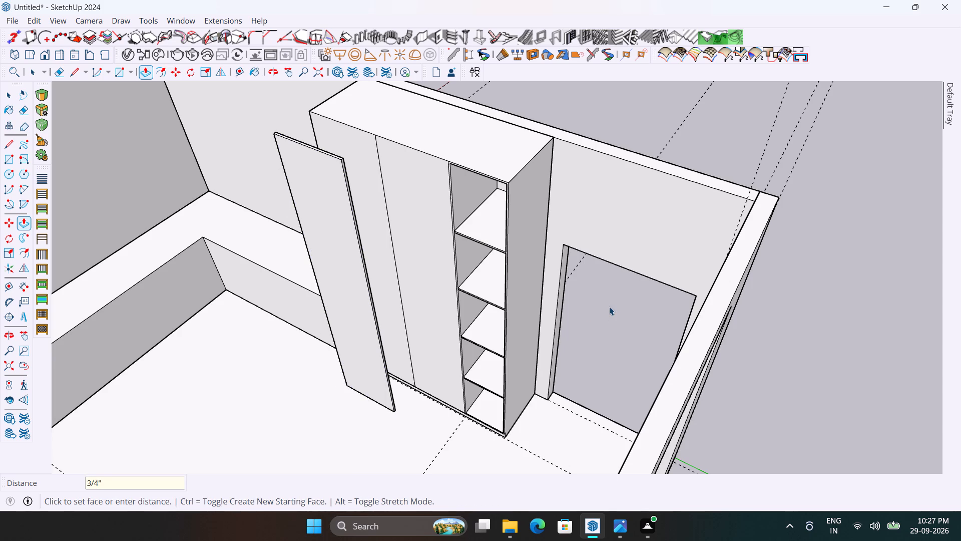
{"action": "key", "text": "space"}
{"action": "left_click", "coordinate": [609, 307]}
Copy the cabinet's front panel face beside the shelf column out in front of the cabinet.
{"action": "left_click", "coordinate": [431, 248]}
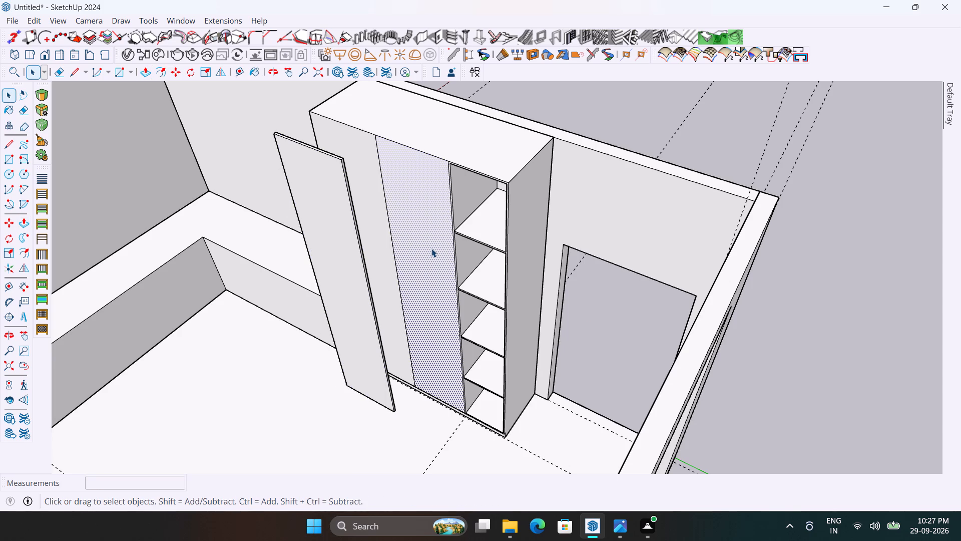
{"action": "key", "text": "m"}
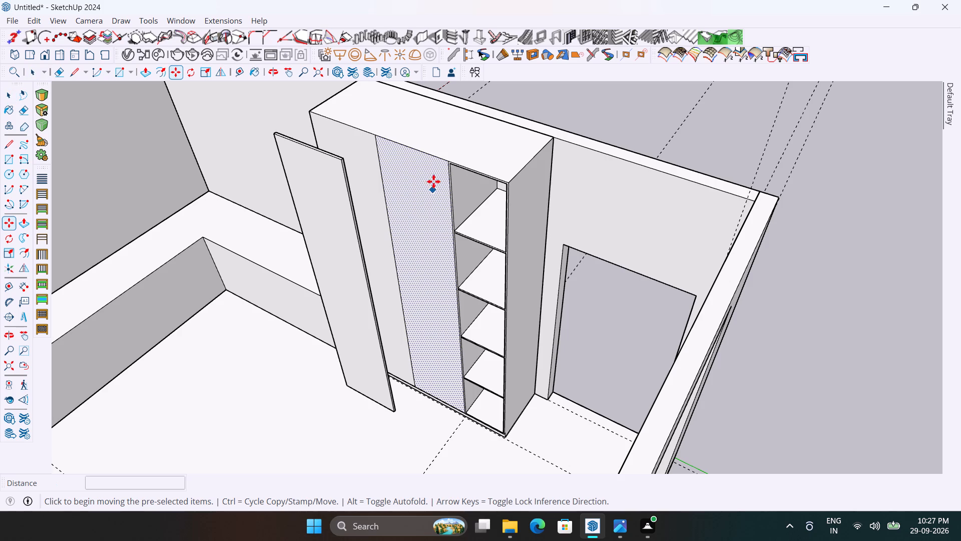
{"action": "left_click", "coordinate": [444, 161], "text": "ctrl"}
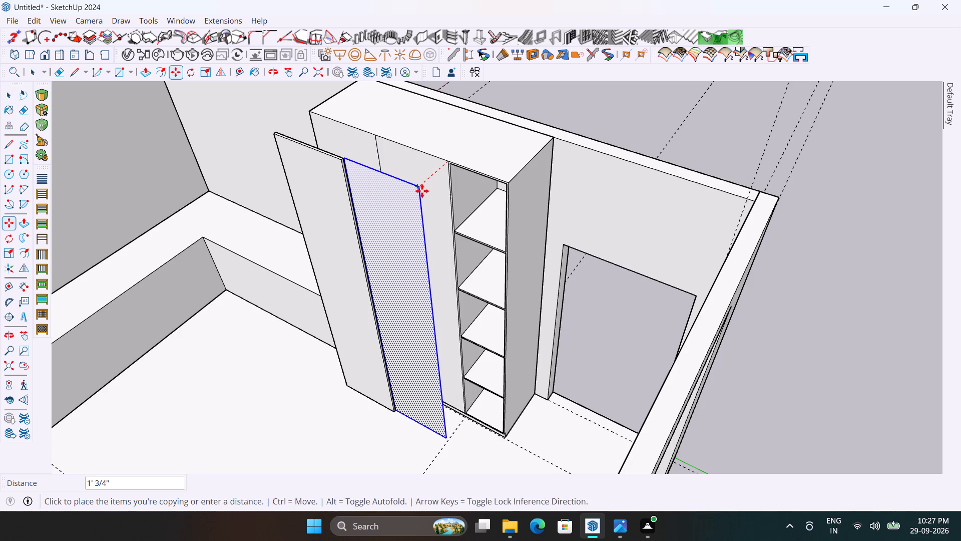
{"action": "key", "text": "ctrl+z"}
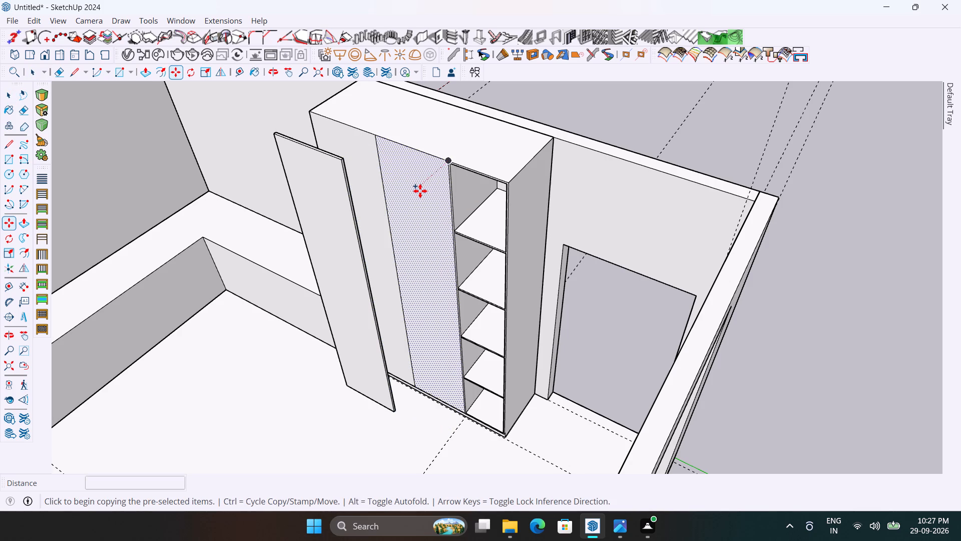
{"action": "scroll", "coordinate": [420, 191], "scroll_direction": "down", "scroll_amount": 3}
{"action": "middle_click_drag", "start_coordinate": [414, 194], "coordinate": [574, 171]}
{"action": "scroll", "coordinate": [436, 191], "scroll_direction": "up", "scroll_amount": 2}
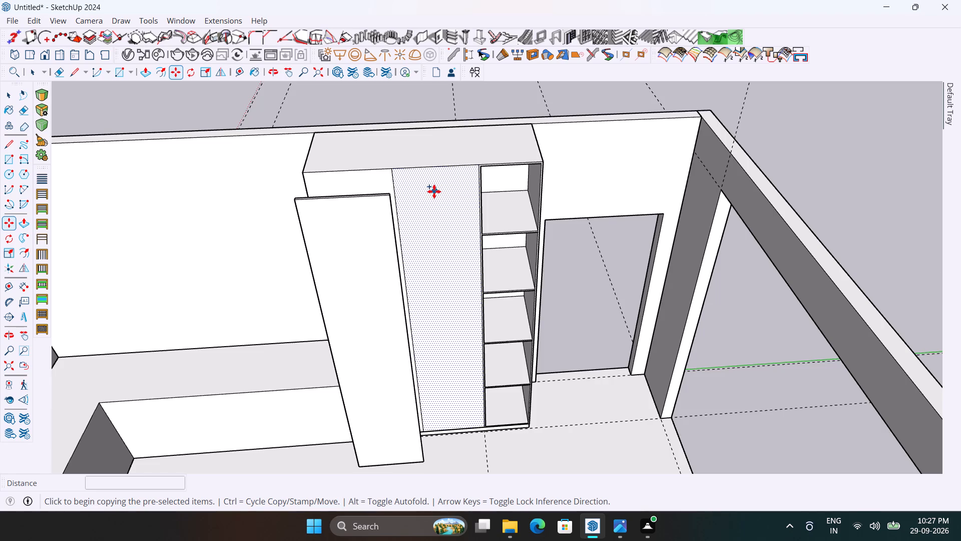
{"action": "scroll", "coordinate": [429, 196], "scroll_direction": "up", "scroll_amount": 2}
{"action": "middle_click_drag", "start_coordinate": [440, 198], "coordinate": [298, 243]}
{"action": "scroll", "coordinate": [415, 209], "scroll_direction": "up", "scroll_amount": 2}
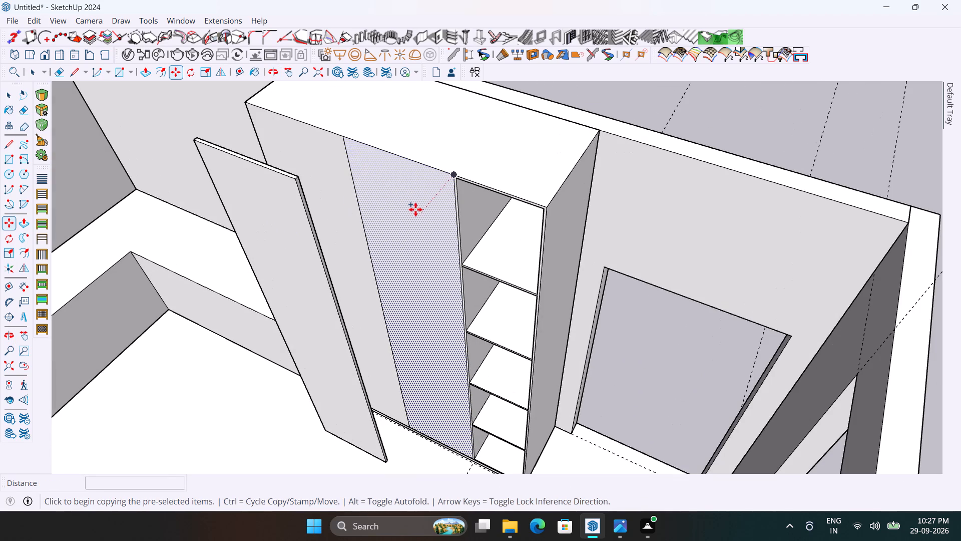
{"action": "left_click", "coordinate": [454, 177], "text": "ctrl"}
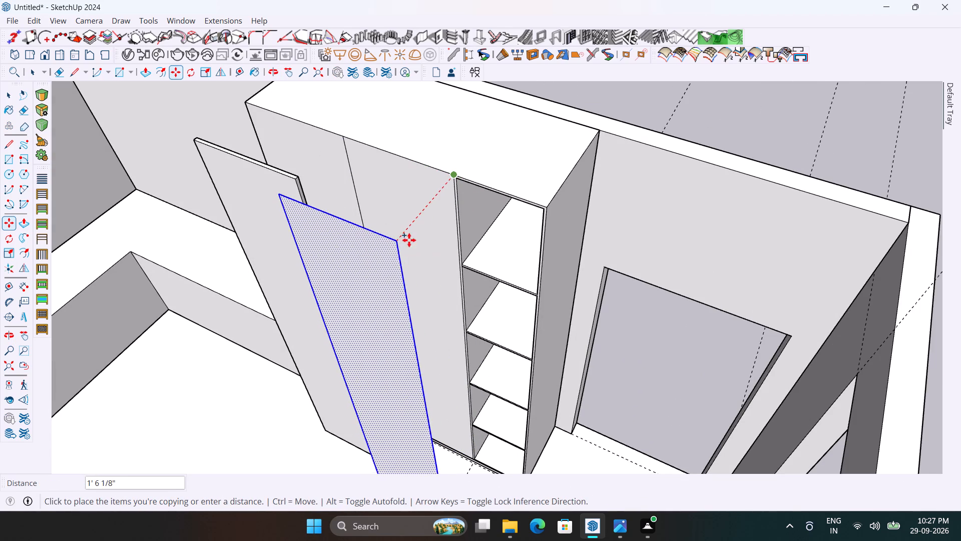
{"action": "left_click", "coordinate": [415, 237]}
{"action": "key", "text": "space"}
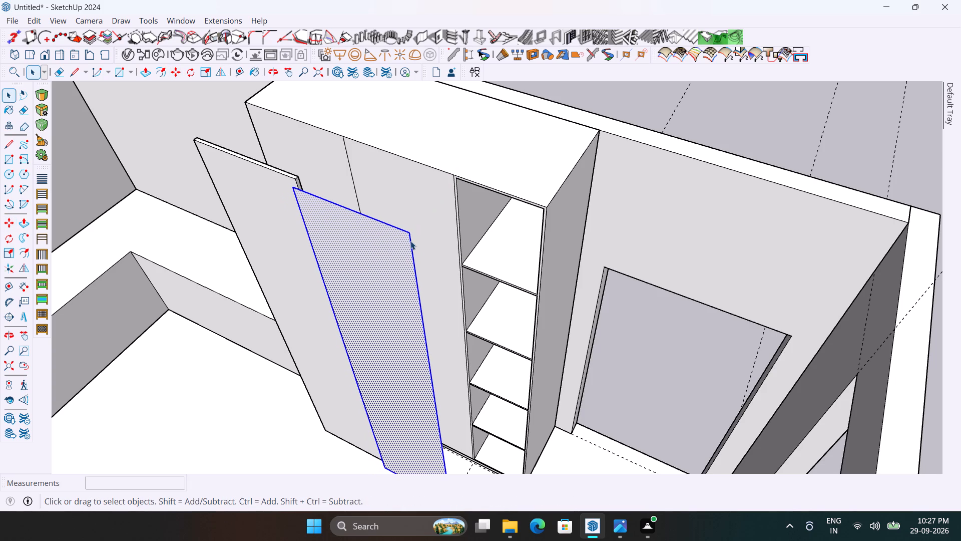
{"action": "left_click", "coordinate": [682, 323]}
Extrude the copied face in front of the shelf-side panel outward by 0.75" to form the second door panel.
{"action": "key", "text": "p"}
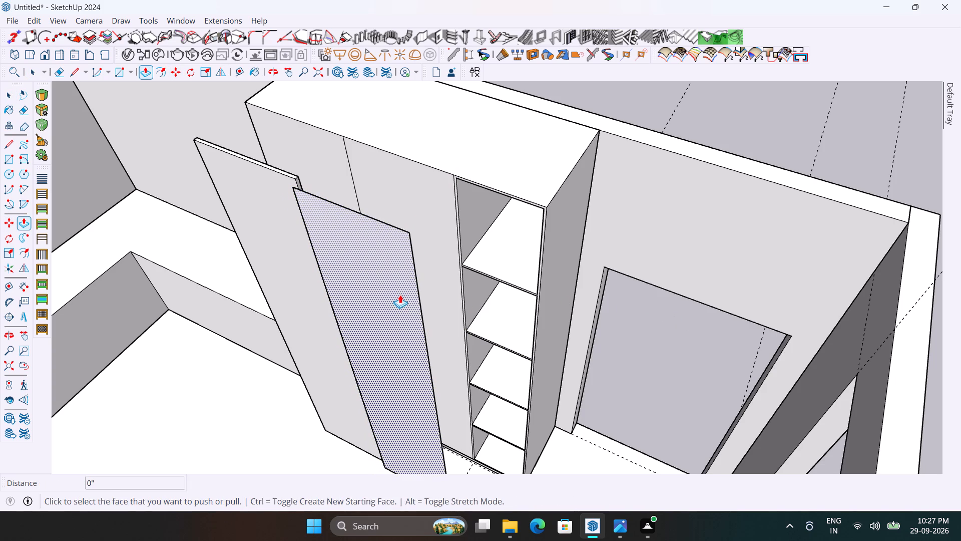
{"action": "left_click", "coordinate": [400, 294]}
{"action": "type", "text": "0.75"}
{"action": "key", "text": "Return"}
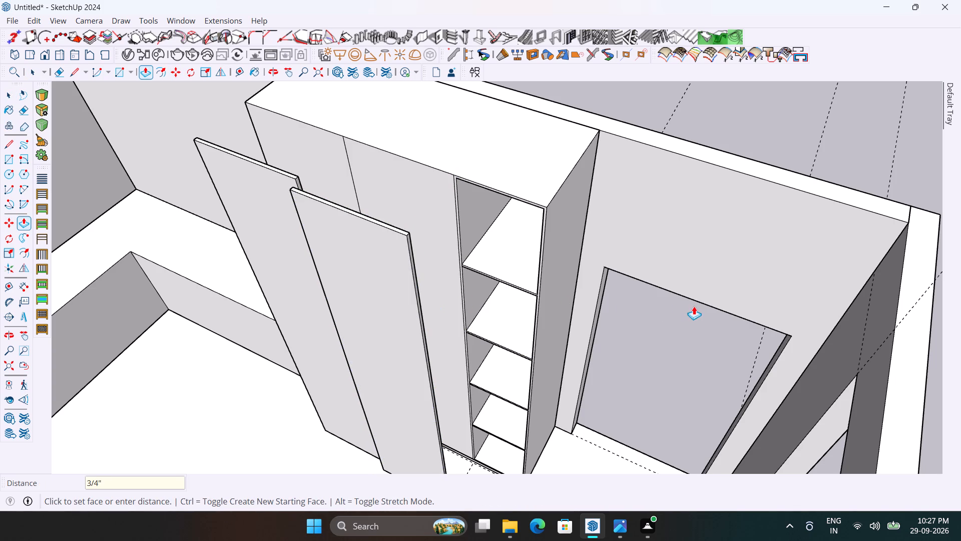
{"action": "key", "text": "space"}
{"action": "left_click", "coordinate": [672, 329]}
Make the complete door panel farthest from the shelf column a group.
{"action": "scroll", "coordinate": [672, 329], "scroll_direction": "down", "scroll_amount": 4}
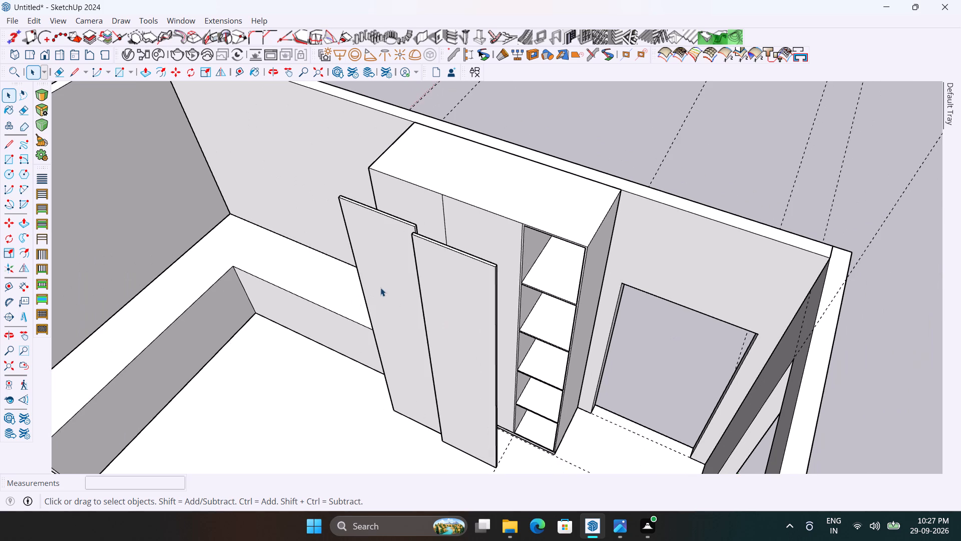
{"action": "triple_click", "coordinate": [381, 287]}
{"action": "right_click", "coordinate": [381, 287]}
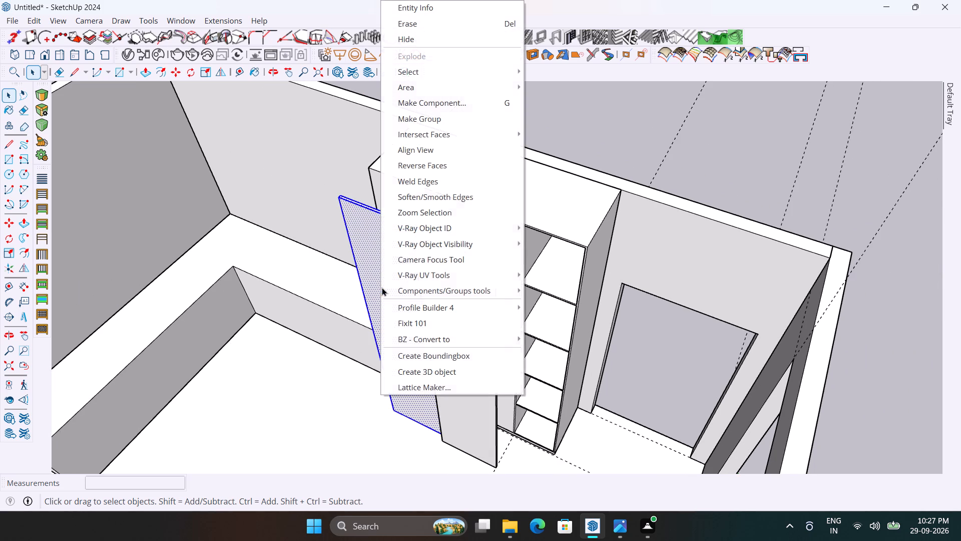
{"action": "left_click", "coordinate": [413, 123]}
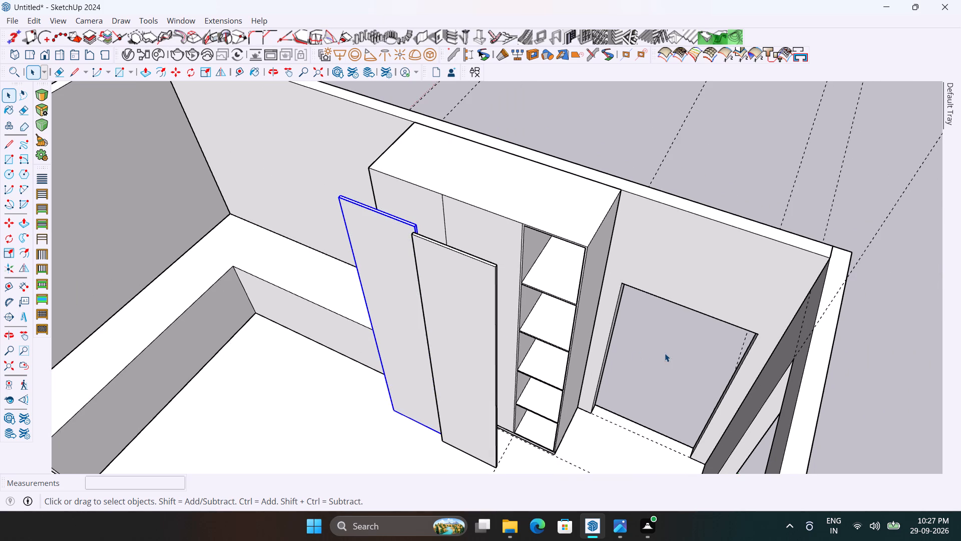
{"action": "left_click", "coordinate": [665, 353]}
Make the complete door panel nearest the shelf column a group.
{"action": "triple_click", "coordinate": [458, 320]}
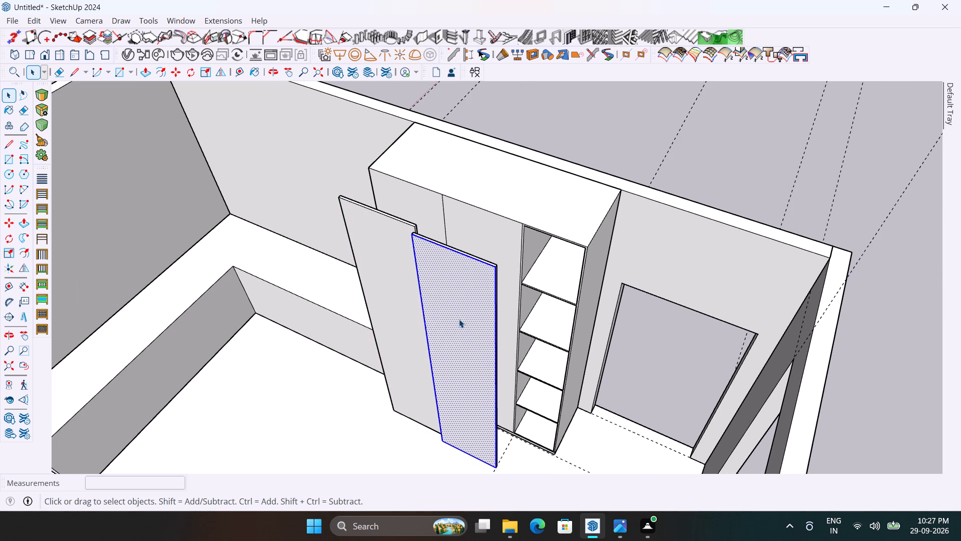
{"action": "left_click", "coordinate": [459, 319]}
{"action": "right_click", "coordinate": [459, 319]}
{"action": "left_click", "coordinate": [494, 122]}
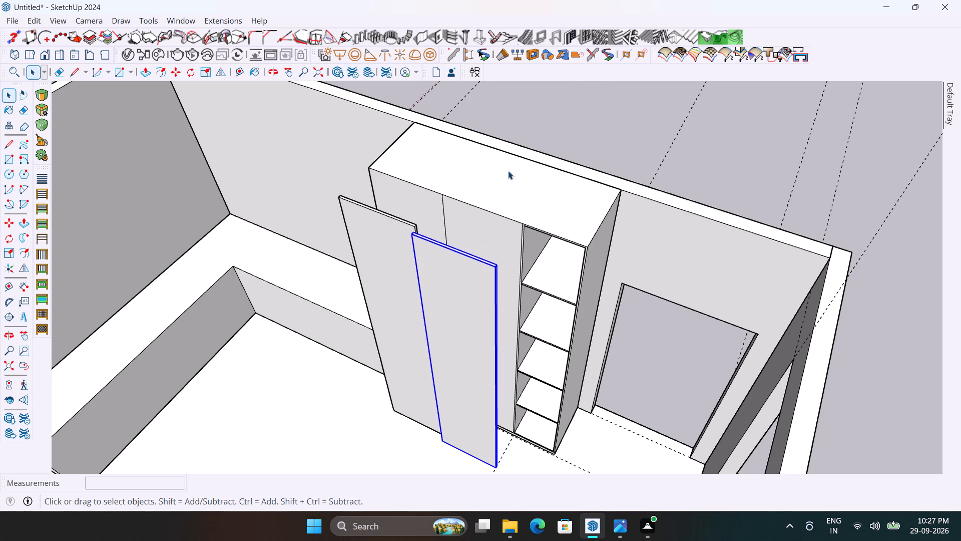
{"action": "left_click", "coordinate": [664, 354]}
Move the door panel farthest from the shelf column 1' 1" back onto the cabinet front, snapping it to the cabinet's top corner.
{"action": "scroll", "coordinate": [353, 285], "scroll_direction": "up", "scroll_amount": 2}
{"action": "middle_click_drag", "start_coordinate": [358, 286], "coordinate": [477, 296]}
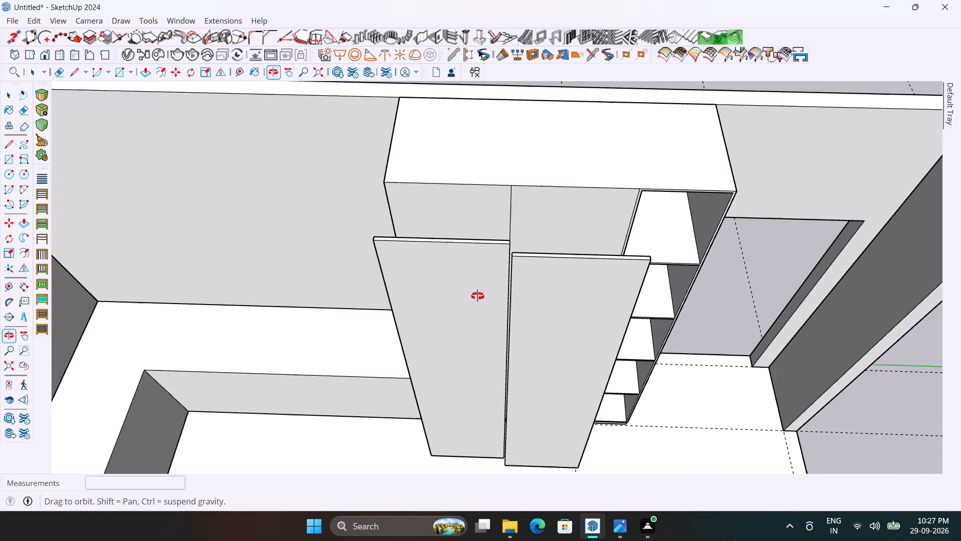
{"action": "middle_click_drag", "start_coordinate": [477, 296], "coordinate": [478, 280]}
{"action": "middle_click_drag", "start_coordinate": [464, 247], "coordinate": [648, 239]}
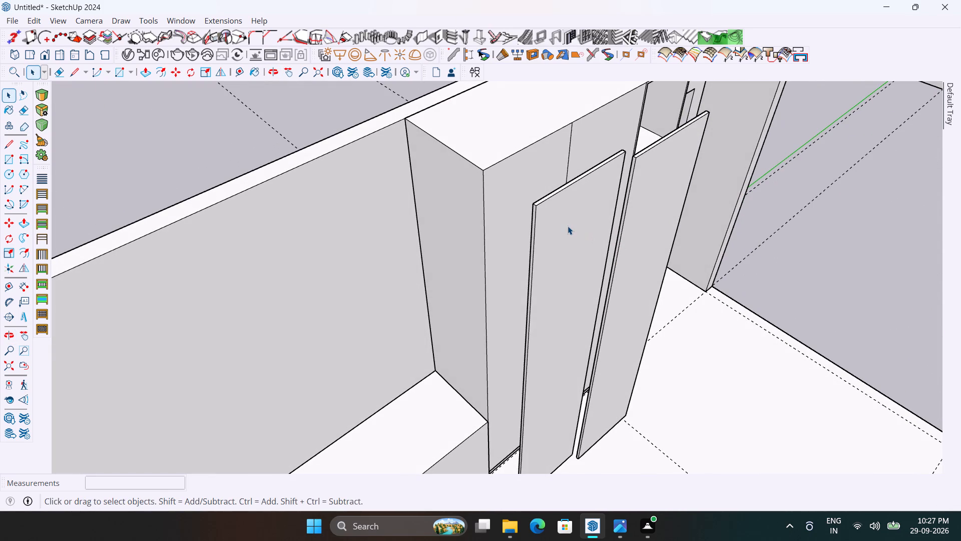
{"action": "left_click", "coordinate": [568, 226]}
{"action": "key", "text": "m"}
{"action": "scroll", "coordinate": [519, 211], "scroll_direction": "up", "scroll_amount": 9}
{"action": "left_click", "coordinate": [546, 203]}
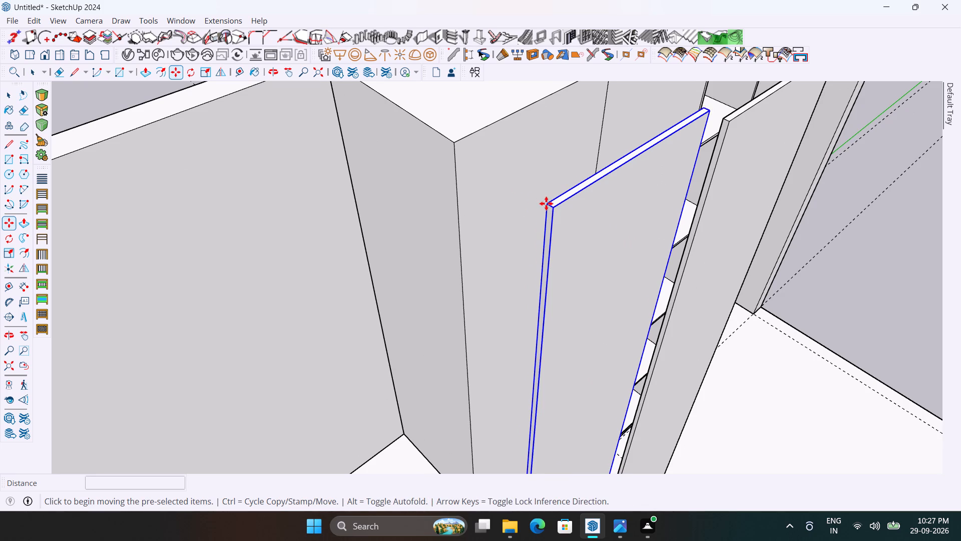
{"action": "left_click", "coordinate": [454, 145]}
{"action": "scroll", "coordinate": [367, 198], "scroll_direction": "down", "scroll_amount": 9}
{"action": "key", "text": "space"}
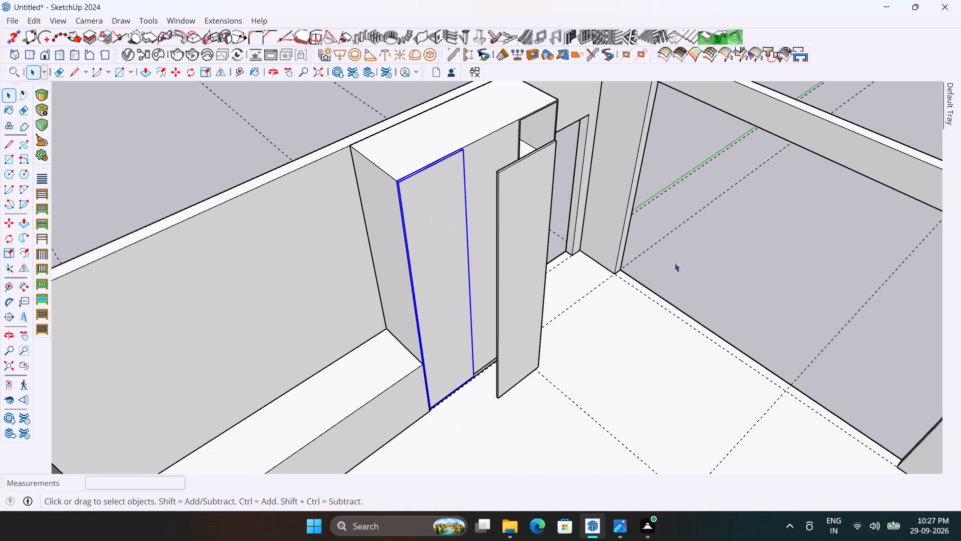
{"action": "left_click", "coordinate": [710, 266]}
Move the door panel nearest the shelf column back onto the cabinet front, aligning its top corner beside the open shelves.
{"action": "middle_click_drag", "start_coordinate": [710, 266], "coordinate": [315, 317]}
{"action": "scroll", "coordinate": [405, 222], "scroll_direction": "up", "scroll_amount": 3}
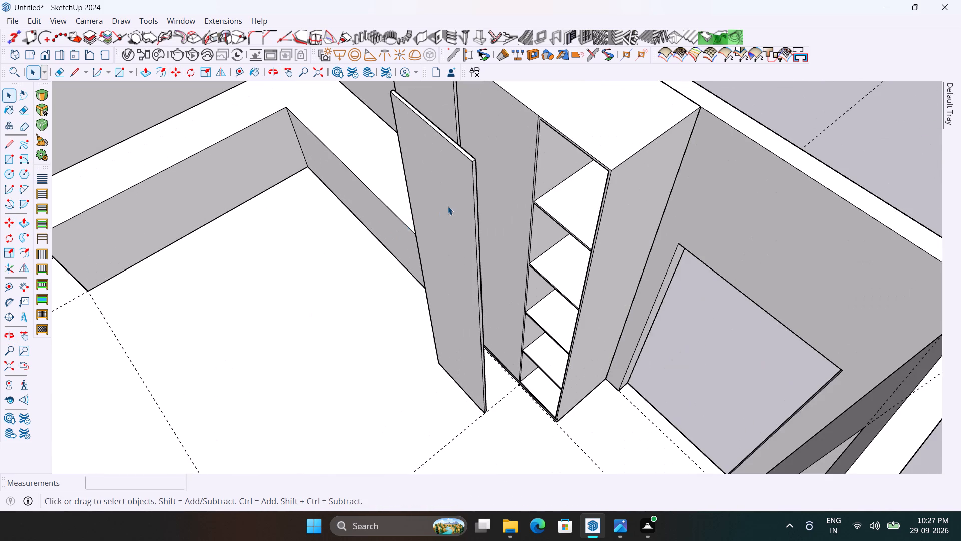
{"action": "left_click", "coordinate": [448, 206]}
{"action": "scroll", "coordinate": [465, 185], "scroll_direction": "up", "scroll_amount": 1}
{"action": "key", "text": "m"}
{"action": "scroll", "coordinate": [471, 166], "scroll_direction": "up", "scroll_amount": 2}
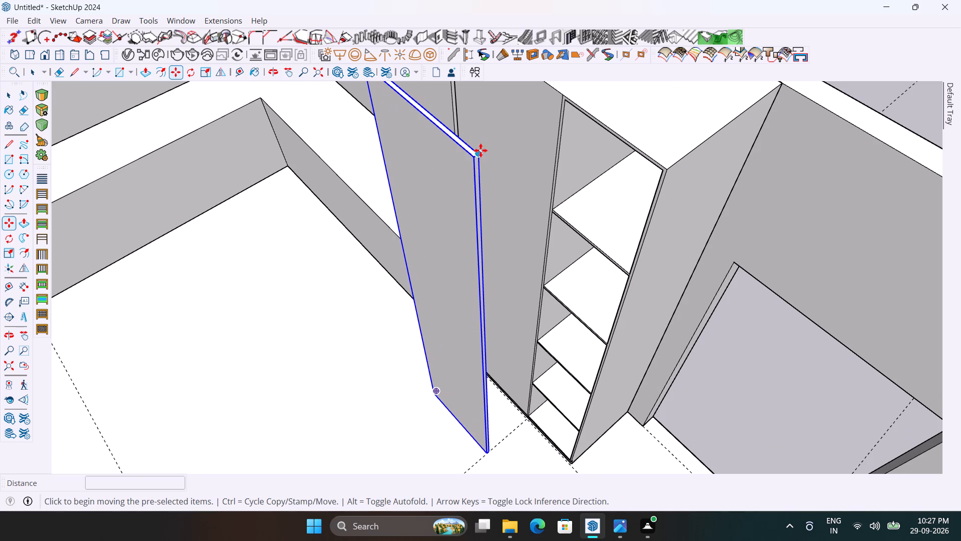
{"action": "left_click", "coordinate": [480, 150]}
{"action": "scroll", "coordinate": [457, 199], "scroll_direction": "down", "scroll_amount": 2}
{"action": "scroll", "coordinate": [527, 134], "scroll_direction": "up", "scroll_amount": 2}
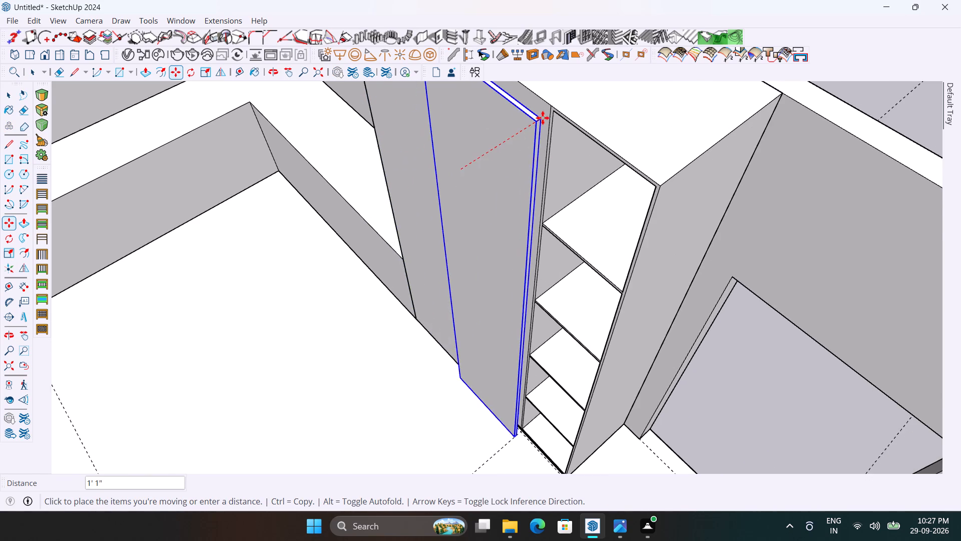
{"action": "scroll", "coordinate": [543, 118], "scroll_direction": "up", "scroll_amount": 3}
{"action": "left_click", "coordinate": [555, 99]}
{"action": "scroll", "coordinate": [526, 147], "scroll_direction": "down", "scroll_amount": 7}
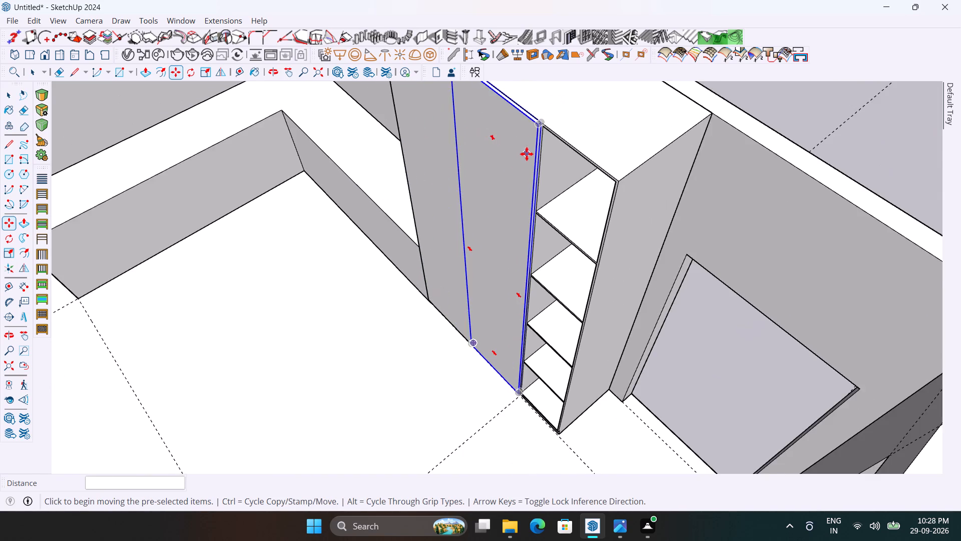
{"action": "scroll", "coordinate": [527, 154], "scroll_direction": "down", "scroll_amount": 4}
{"action": "key", "text": "space"}
{"action": "left_click", "coordinate": [637, 266]}
Examine the tall cabinet with both door panels in place from the front and from above.
{"action": "scroll", "coordinate": [492, 276], "scroll_direction": "down", "scroll_amount": 5}
{"action": "middle_click_drag", "start_coordinate": [481, 289], "coordinate": [614, 243]}
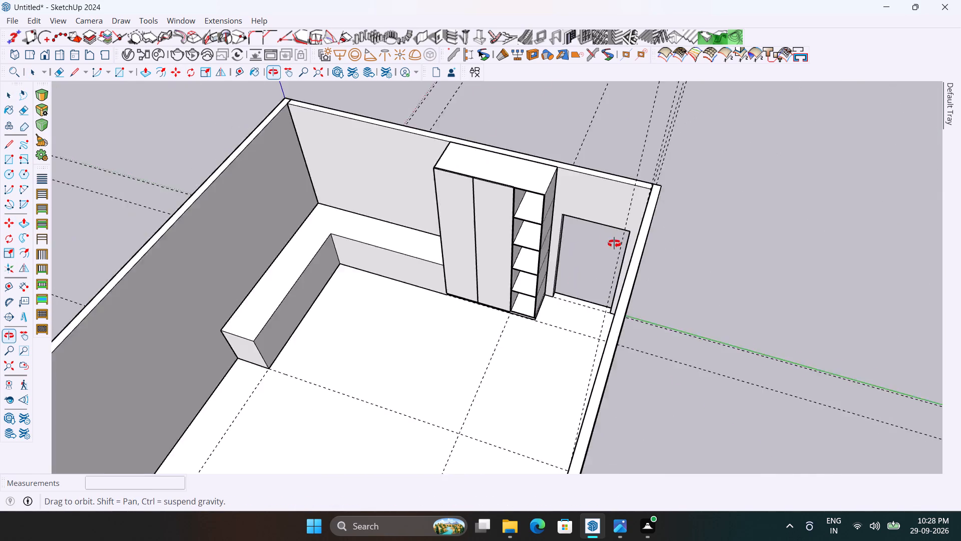
{"action": "middle_click_drag", "start_coordinate": [614, 243], "coordinate": [628, 147]}
{"action": "scroll", "coordinate": [559, 199], "scroll_direction": "up", "scroll_amount": 3}
{"action": "middle_click_drag", "start_coordinate": [473, 238], "coordinate": [547, 117]}
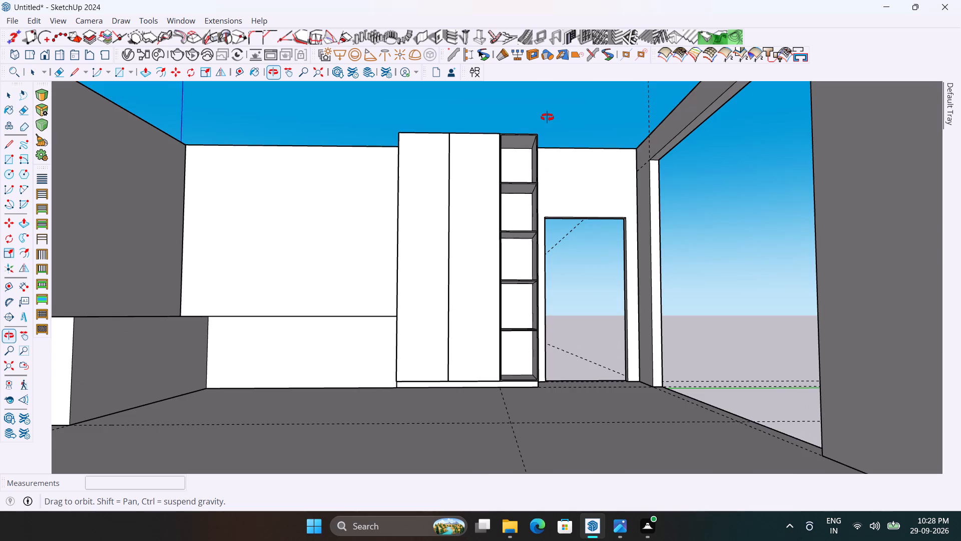
{"action": "middle_click_drag", "start_coordinate": [547, 117], "coordinate": [625, 245]}
{"action": "scroll", "coordinate": [488, 149], "scroll_direction": "up", "scroll_amount": 4}
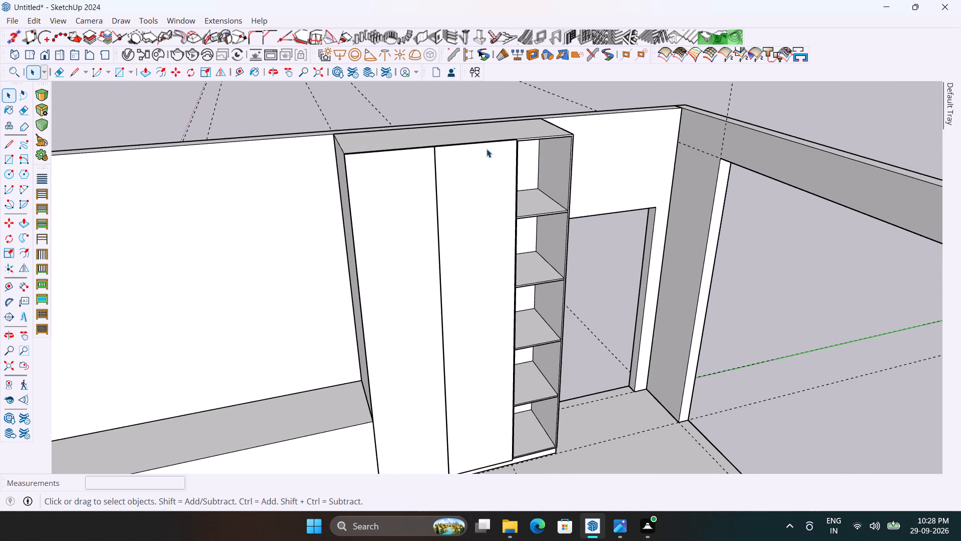
{"action": "middle_click_drag", "start_coordinate": [487, 152], "coordinate": [553, 274]}
{"action": "scroll", "coordinate": [483, 247], "scroll_direction": "up", "scroll_amount": 3}
{"action": "scroll", "coordinate": [460, 126], "scroll_direction": "down", "scroll_amount": 6}
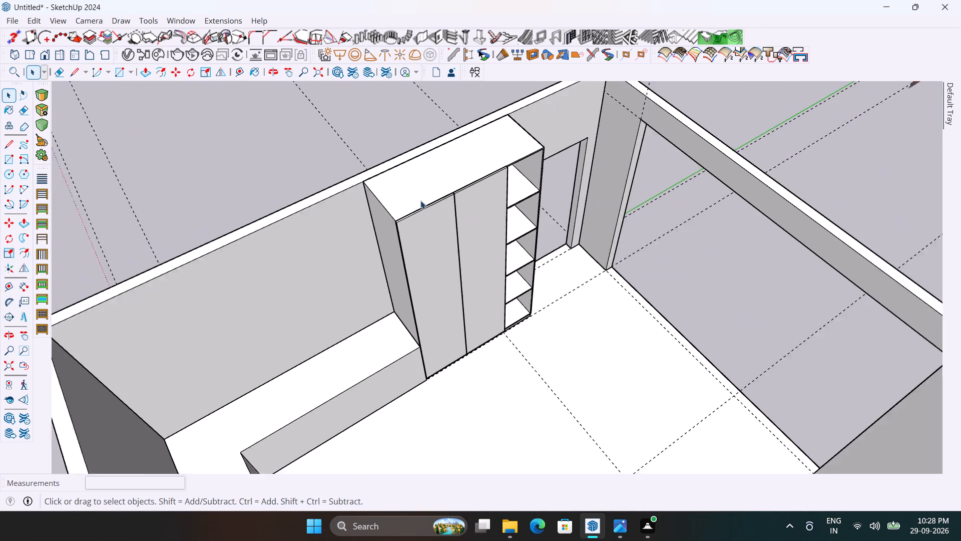
{"action": "scroll", "coordinate": [420, 200], "scroll_direction": "down", "scroll_amount": 12}
{"action": "scroll", "coordinate": [386, 199], "scroll_direction": "up", "scroll_amount": 4}
{"action": "scroll", "coordinate": [397, 247], "scroll_direction": "up", "scroll_amount": 6}
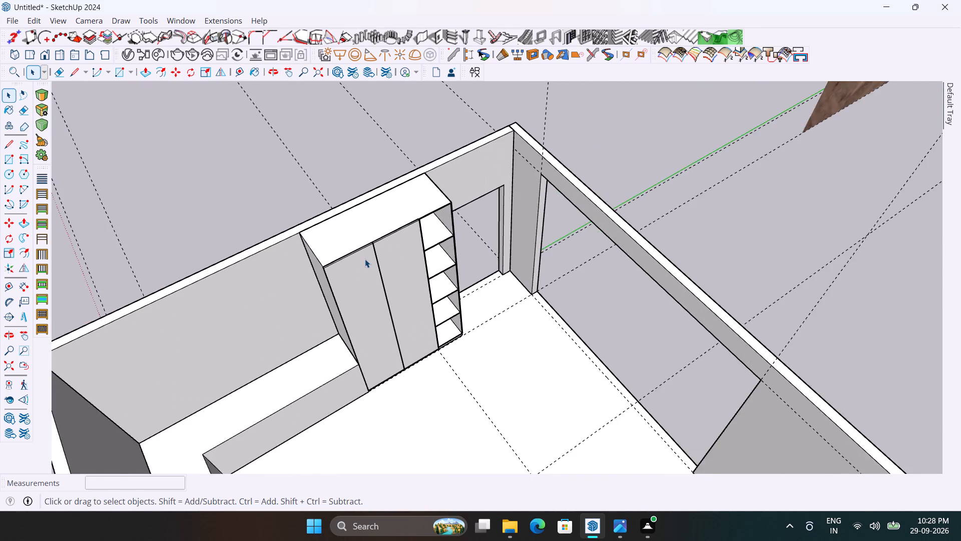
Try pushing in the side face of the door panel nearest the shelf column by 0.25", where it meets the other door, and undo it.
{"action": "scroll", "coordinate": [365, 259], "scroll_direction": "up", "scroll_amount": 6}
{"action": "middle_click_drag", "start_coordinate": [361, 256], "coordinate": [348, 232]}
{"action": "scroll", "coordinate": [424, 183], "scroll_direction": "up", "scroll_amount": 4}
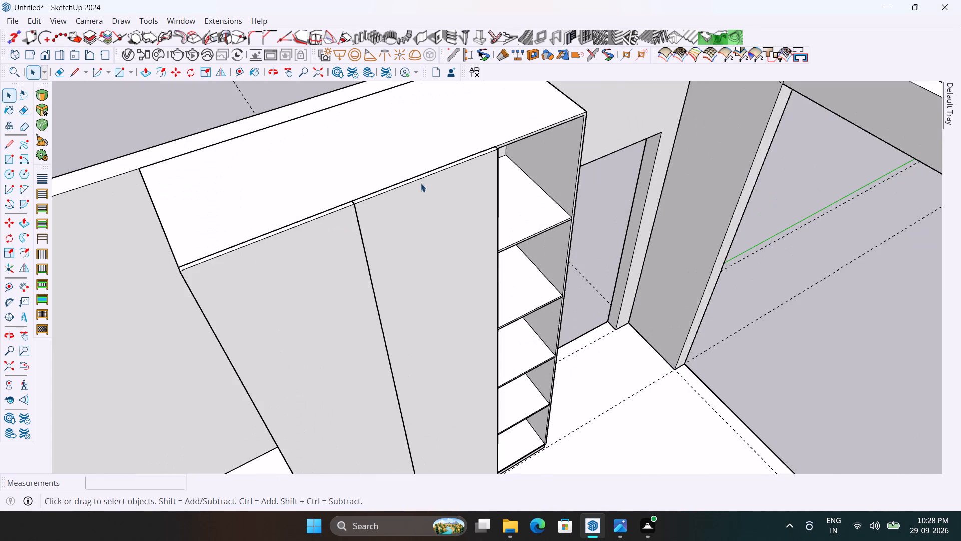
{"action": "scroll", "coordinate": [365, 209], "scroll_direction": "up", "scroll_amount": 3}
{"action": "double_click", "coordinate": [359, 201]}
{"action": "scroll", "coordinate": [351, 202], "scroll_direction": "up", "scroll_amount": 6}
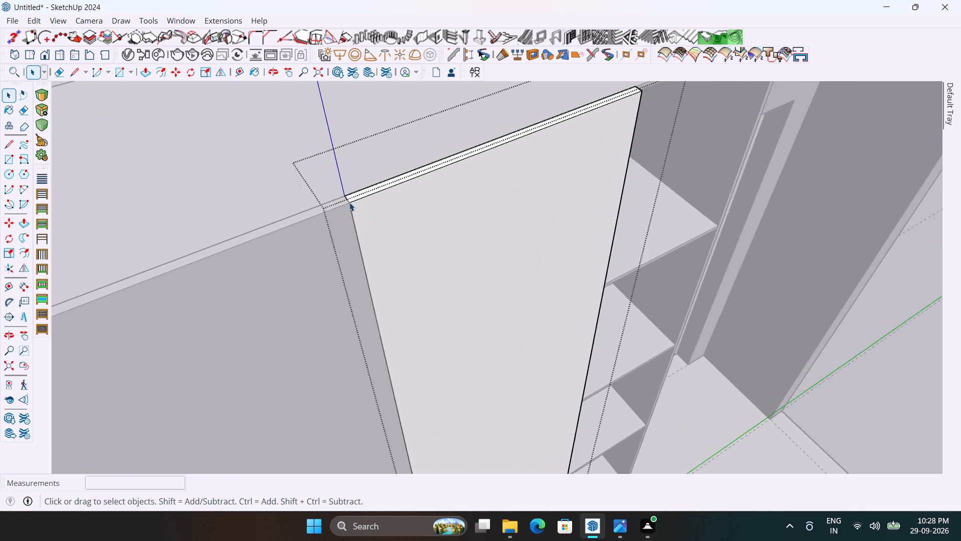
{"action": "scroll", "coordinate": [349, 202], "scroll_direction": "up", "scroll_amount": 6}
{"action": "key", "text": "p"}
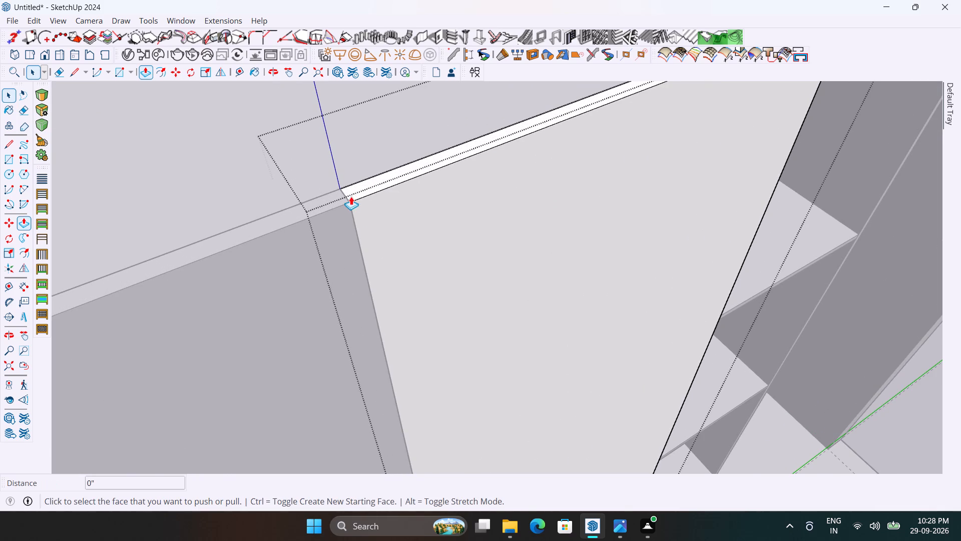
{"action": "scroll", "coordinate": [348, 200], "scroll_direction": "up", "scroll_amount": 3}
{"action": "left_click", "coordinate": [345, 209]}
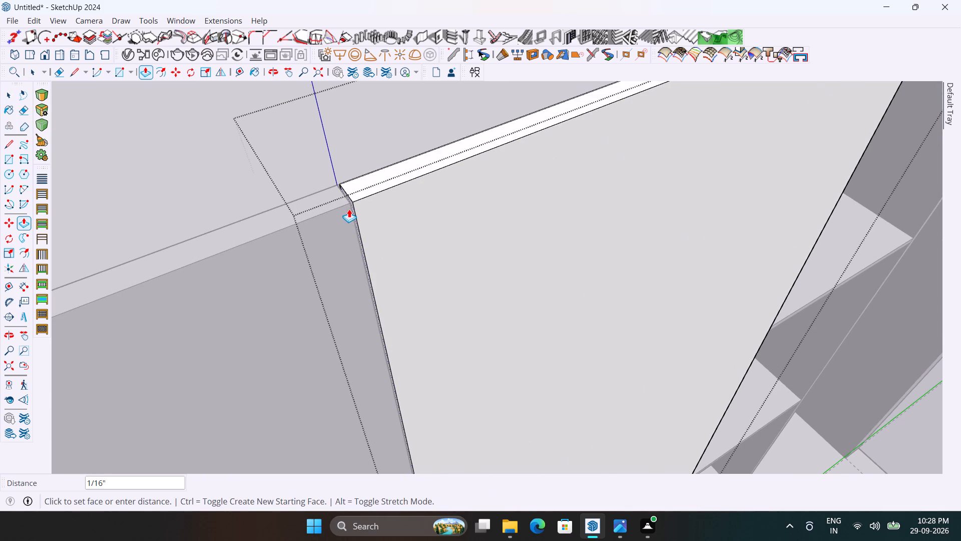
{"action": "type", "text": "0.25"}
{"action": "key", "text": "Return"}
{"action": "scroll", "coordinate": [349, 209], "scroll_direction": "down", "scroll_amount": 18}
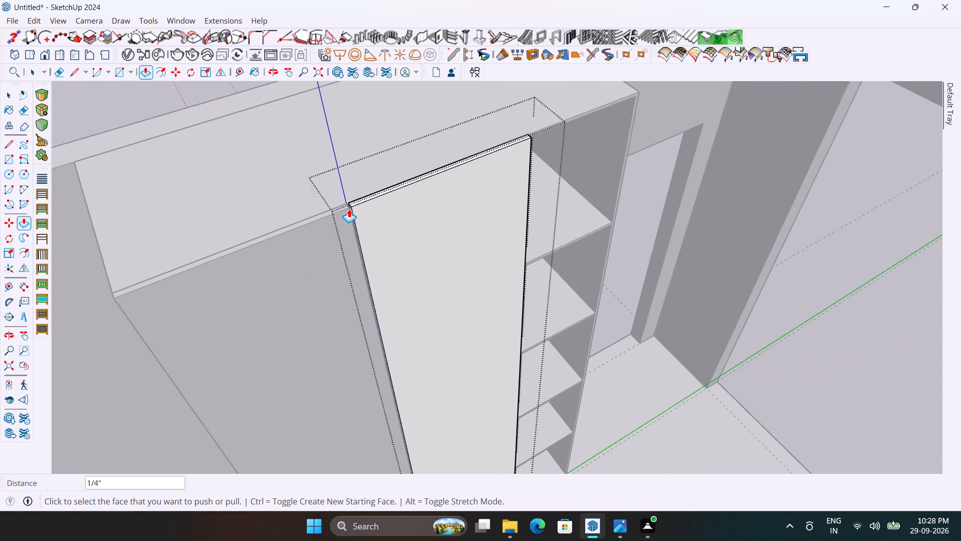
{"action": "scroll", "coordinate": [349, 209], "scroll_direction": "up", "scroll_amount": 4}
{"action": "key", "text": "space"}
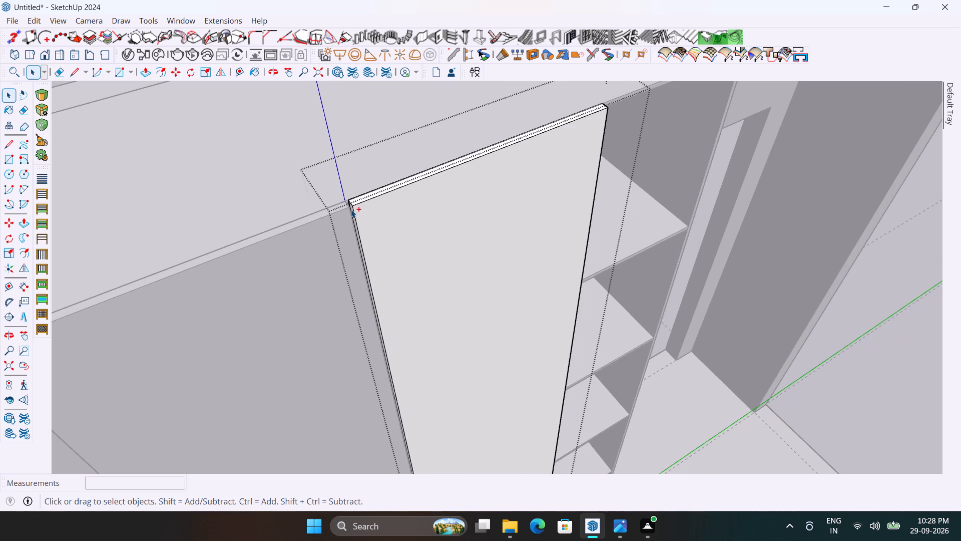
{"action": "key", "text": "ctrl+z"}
Push the side face of the door panel nearest the shelf column inward 0.15" where it meets the other door.
{"action": "scroll", "coordinate": [351, 209], "scroll_direction": "up", "scroll_amount": 7}
{"action": "key", "text": "p"}
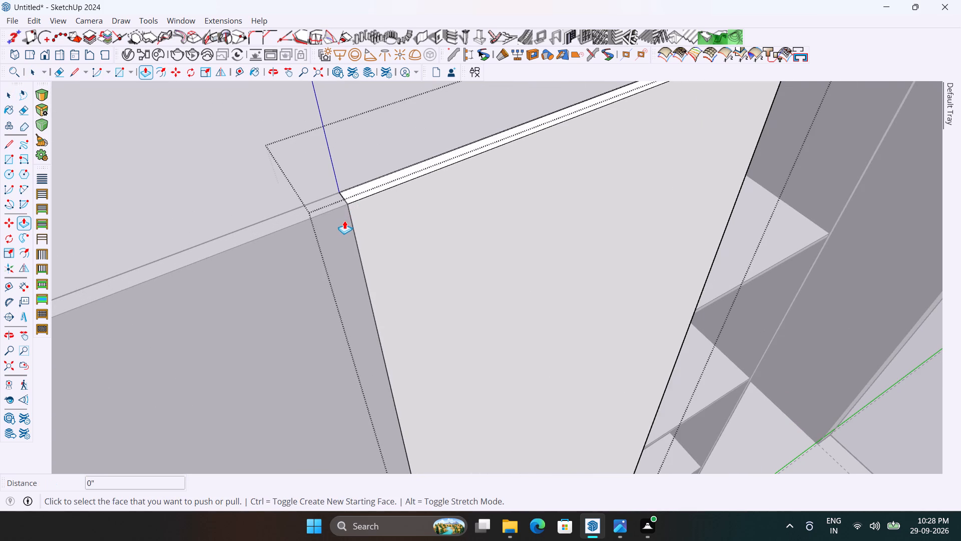
{"action": "left_click", "coordinate": [344, 220]}
{"action": "left_click", "coordinate": [347, 217]}
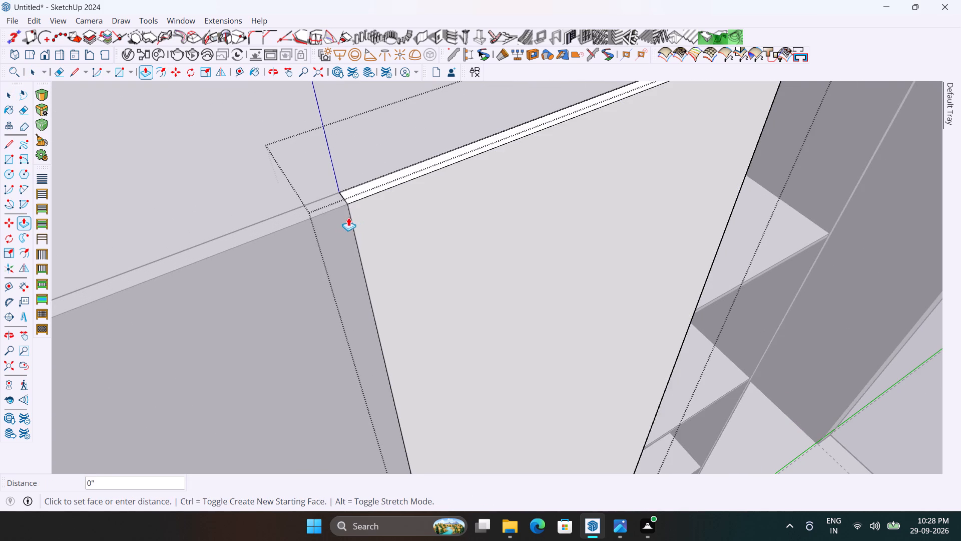
{"action": "key", "text": "0"}
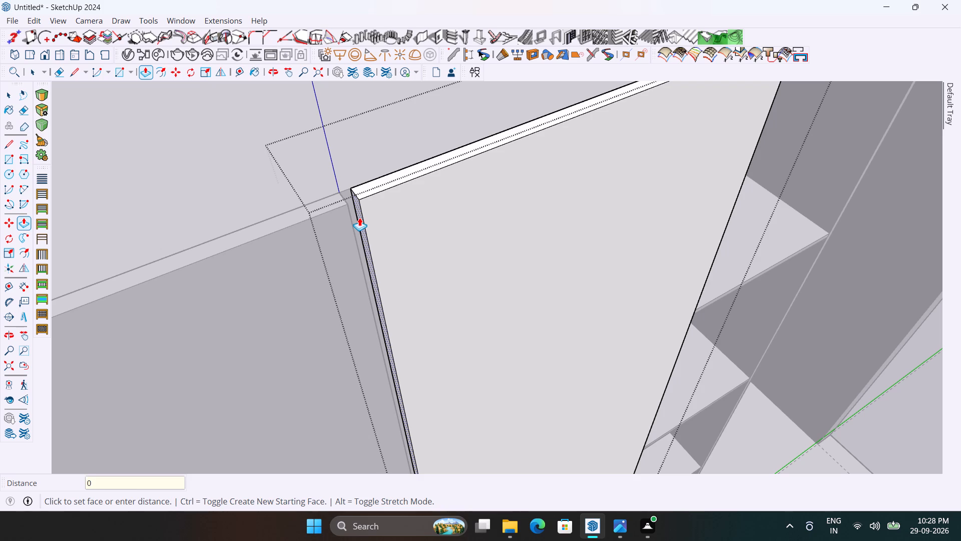
{"action": "type", "text": ".15"}
{"action": "key", "text": "Return"}
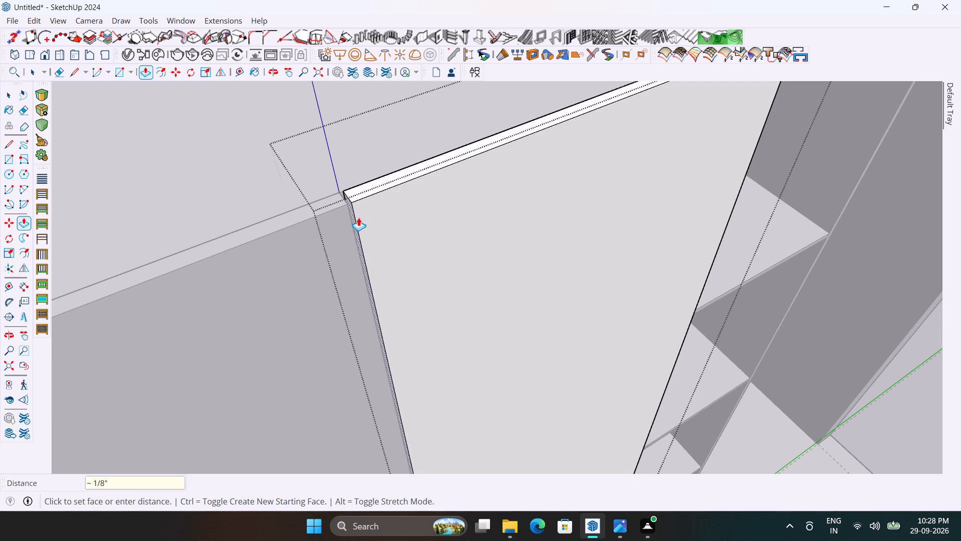
{"action": "scroll", "coordinate": [358, 217], "scroll_direction": "down", "scroll_amount": 14}
{"action": "key", "text": "space"}
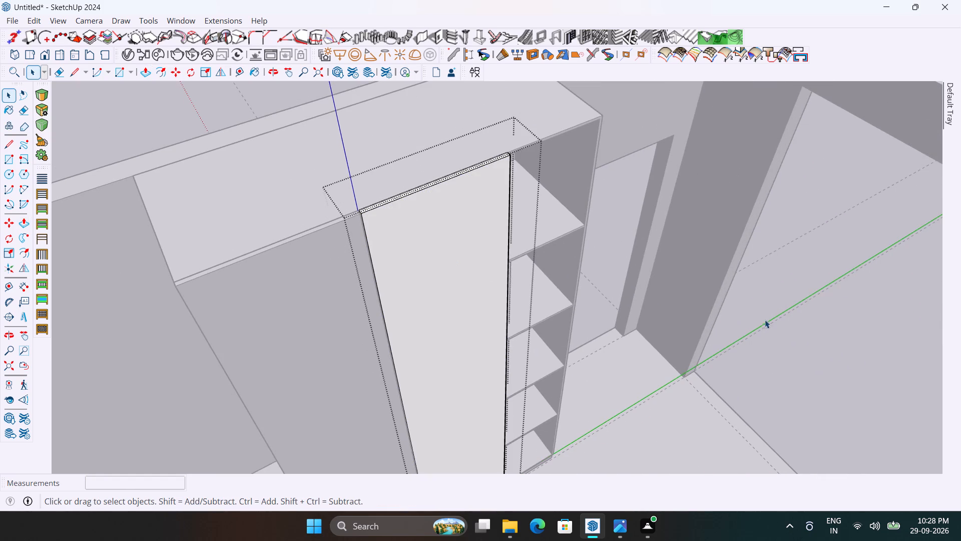
{"action": "left_click", "coordinate": [829, 333]}
Push the side face of the door panel farthest from the shelf column inward 0.15" where the two doors meet.
{"action": "scroll", "coordinate": [426, 190], "scroll_direction": "up", "scroll_amount": 1}
{"action": "scroll", "coordinate": [422, 197], "scroll_direction": "down", "scroll_amount": 1}
{"action": "middle_click_drag", "start_coordinate": [421, 207], "coordinate": [214, 242]}
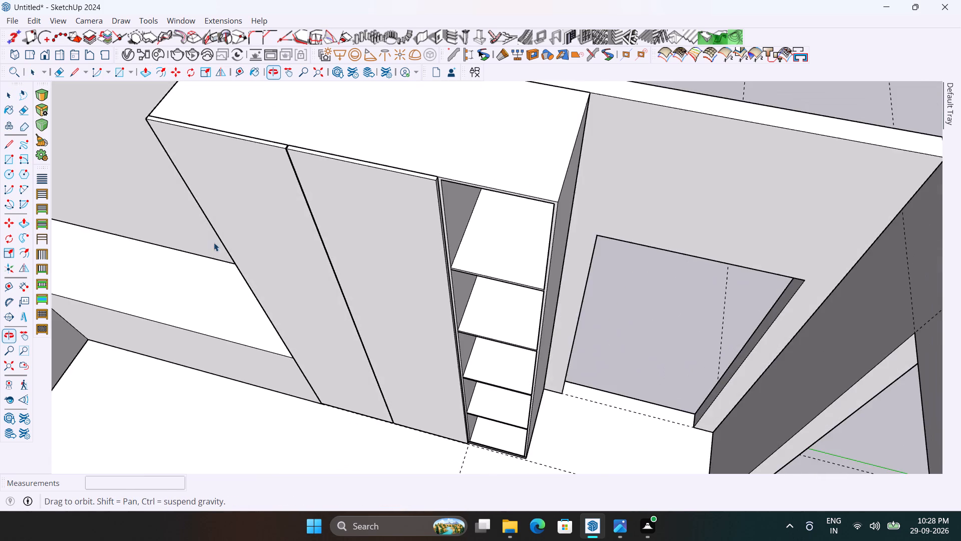
{"action": "middle_click_drag", "start_coordinate": [214, 242], "coordinate": [214, 248]}
{"action": "scroll", "coordinate": [290, 168], "scroll_direction": "up", "scroll_amount": 4}
{"action": "double_click", "coordinate": [269, 164]}
{"action": "scroll", "coordinate": [279, 144], "scroll_direction": "up", "scroll_amount": 3}
{"action": "double_click", "coordinate": [279, 144]}
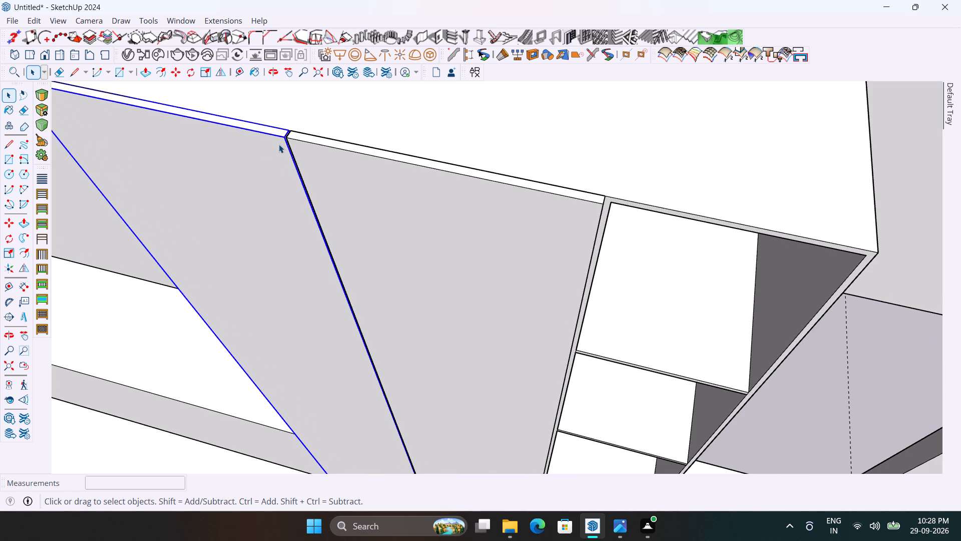
{"action": "scroll", "coordinate": [279, 144], "scroll_direction": "up", "scroll_amount": 4}
{"action": "key", "text": "p"}
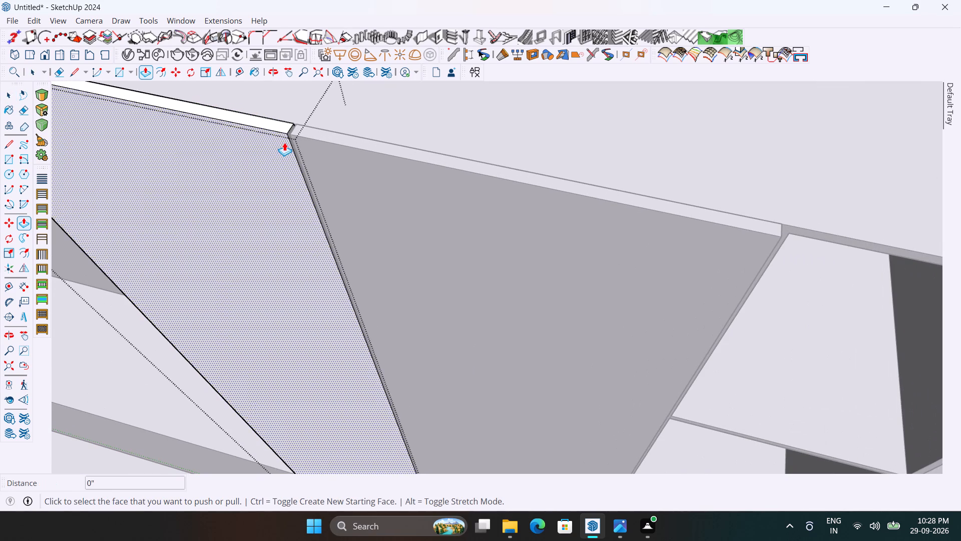
{"action": "scroll", "coordinate": [284, 142], "scroll_direction": "up", "scroll_amount": 3}
{"action": "left_click", "coordinate": [293, 138]}
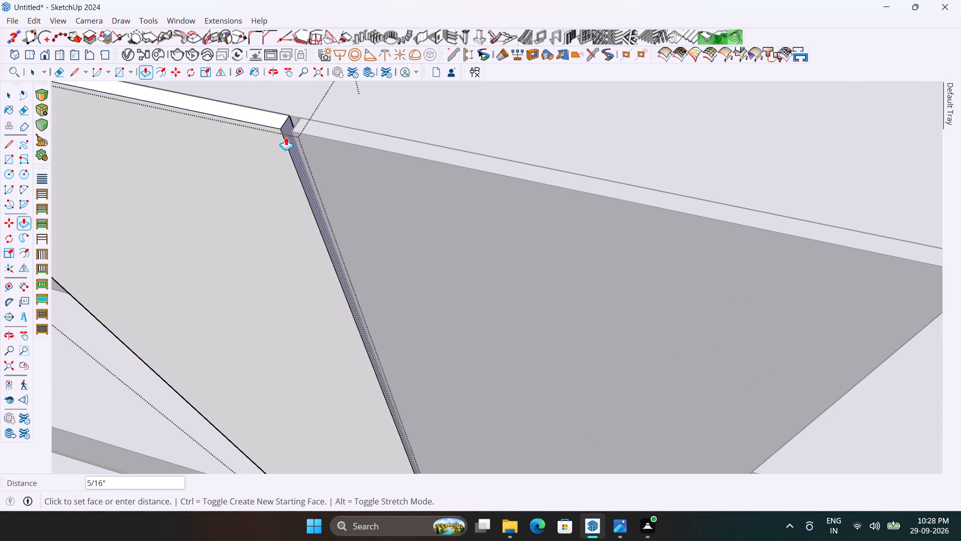
{"action": "type", "text": "0.15"}
{"action": "key", "text": "Return"}
{"action": "scroll", "coordinate": [286, 137], "scroll_direction": "down", "scroll_amount": 20}
{"action": "scroll", "coordinate": [286, 137], "scroll_direction": "down", "scroll_amount": 4}
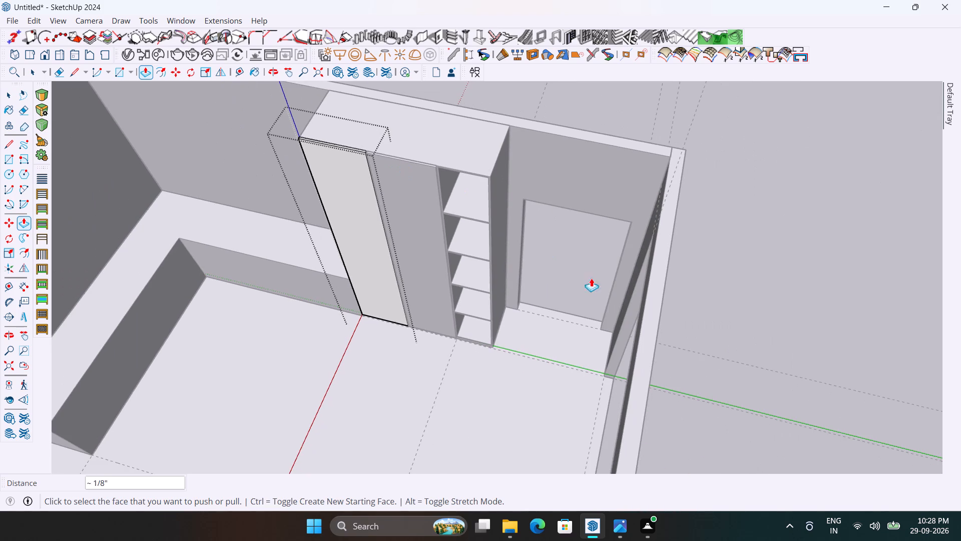
{"action": "key", "text": "space"}
{"action": "left_click", "coordinate": [581, 262]}
Copy the top front edge of the door panel farthest from the shelf column 30" down its front face as a dividing line.
{"action": "scroll", "coordinate": [580, 255], "scroll_direction": "down", "scroll_amount": 6}
{"action": "middle_click_drag", "start_coordinate": [447, 277], "coordinate": [556, 95]}
{"action": "scroll", "coordinate": [483, 199], "scroll_direction": "up", "scroll_amount": 5}
{"action": "middle_click_drag", "start_coordinate": [476, 209], "coordinate": [651, 303]}
{"action": "scroll", "coordinate": [388, 167], "scroll_direction": "down", "scroll_amount": 3}
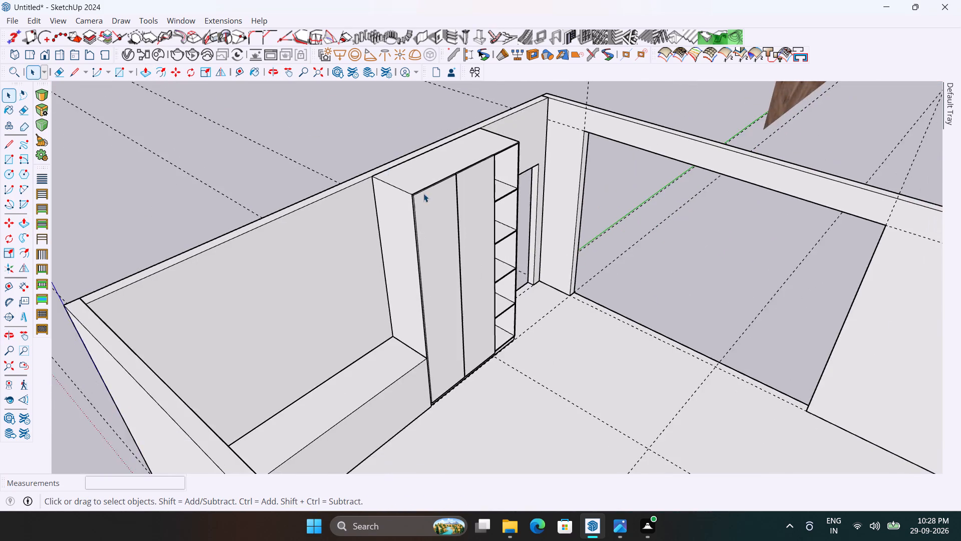
{"action": "scroll", "coordinate": [446, 208], "scroll_direction": "up", "scroll_amount": 4}
{"action": "scroll", "coordinate": [419, 174], "scroll_direction": "up", "scroll_amount": 3}
{"action": "double_click", "coordinate": [442, 187]}
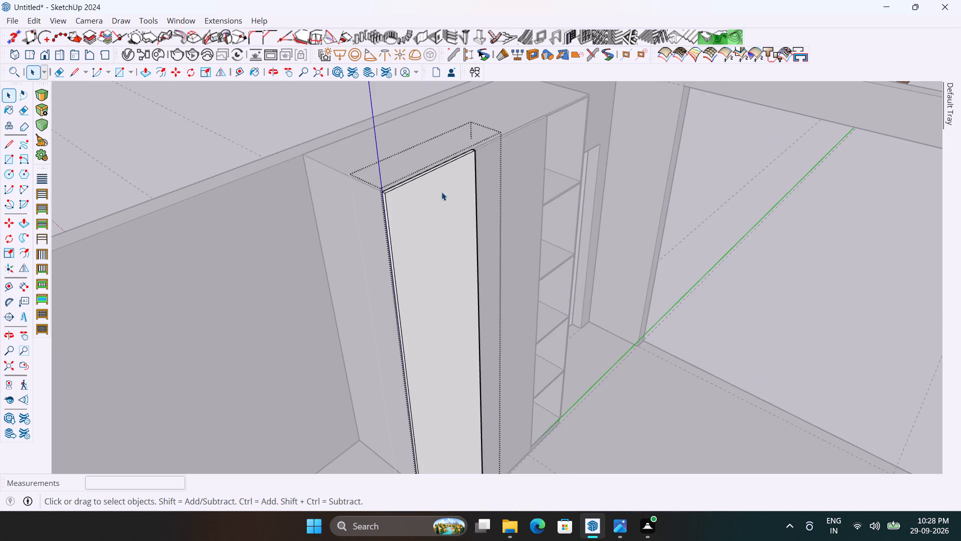
{"action": "scroll", "coordinate": [440, 193], "scroll_direction": "up", "scroll_amount": 2}
{"action": "key", "text": "m"}
{"action": "scroll", "coordinate": [440, 192], "scroll_direction": "up", "scroll_amount": 2}
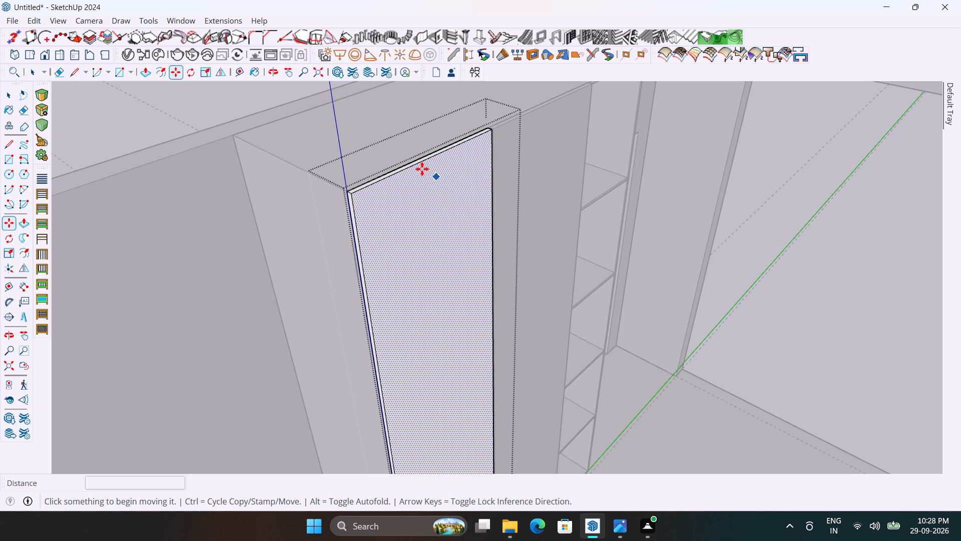
{"action": "left_click", "coordinate": [413, 165], "text": "ctrl"}
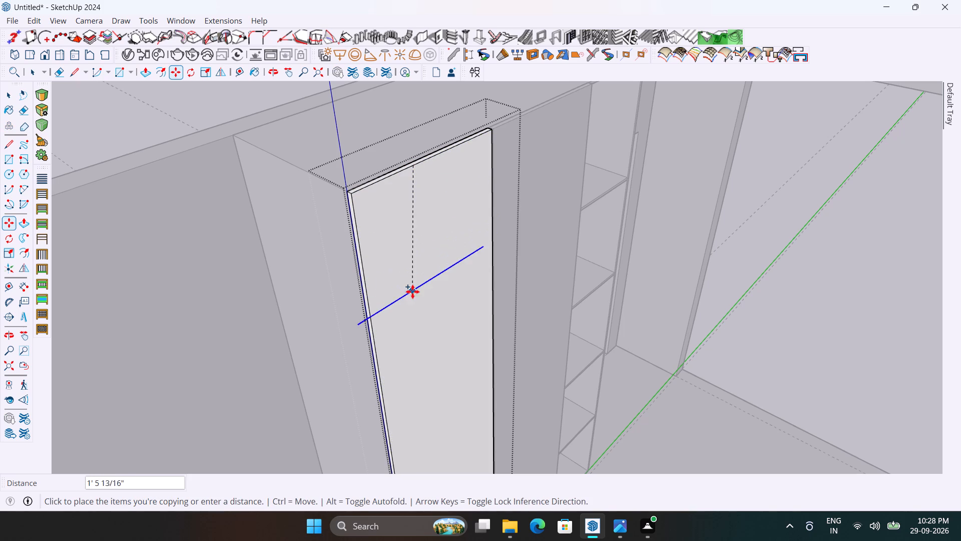
{"action": "scroll", "coordinate": [424, 279], "scroll_direction": "down", "scroll_amount": 3}
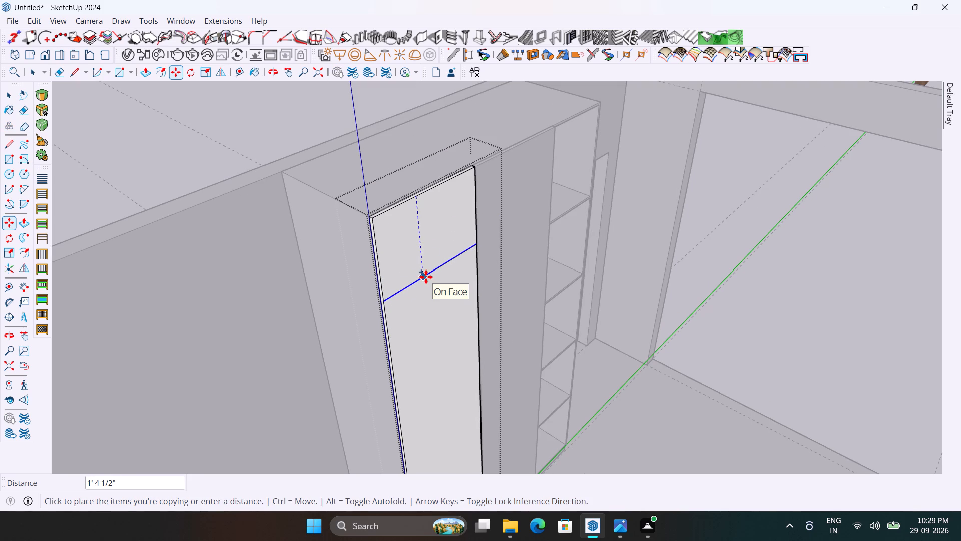
{"action": "type", "text": "30"}
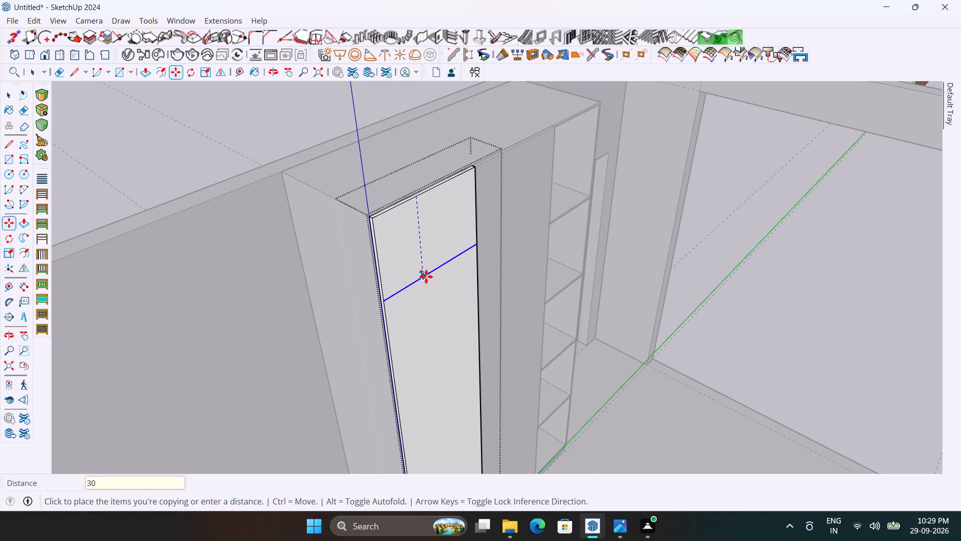
{"action": "key", "text": "Return"}
{"action": "scroll", "coordinate": [426, 277], "scroll_direction": "down", "scroll_amount": 6}
{"action": "key", "text": "space"}
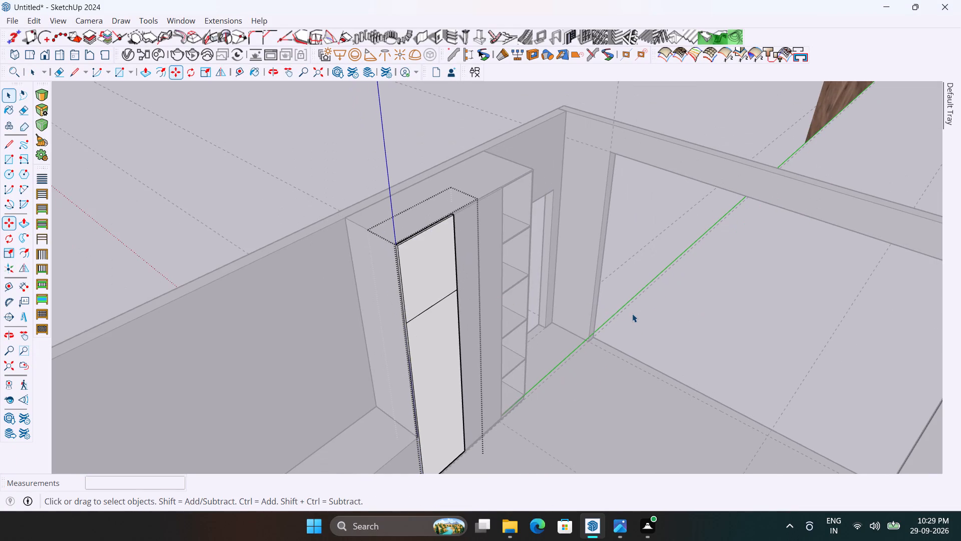
{"action": "left_click", "coordinate": [632, 314]}
Copy the dividing line on that door panel 0.15" upward and 0.15" downward to outline a thin horizontal gap.
{"action": "middle_click_drag", "start_coordinate": [632, 315], "coordinate": [567, 306]}
{"action": "scroll", "coordinate": [392, 269], "scroll_direction": "up", "scroll_amount": 4}
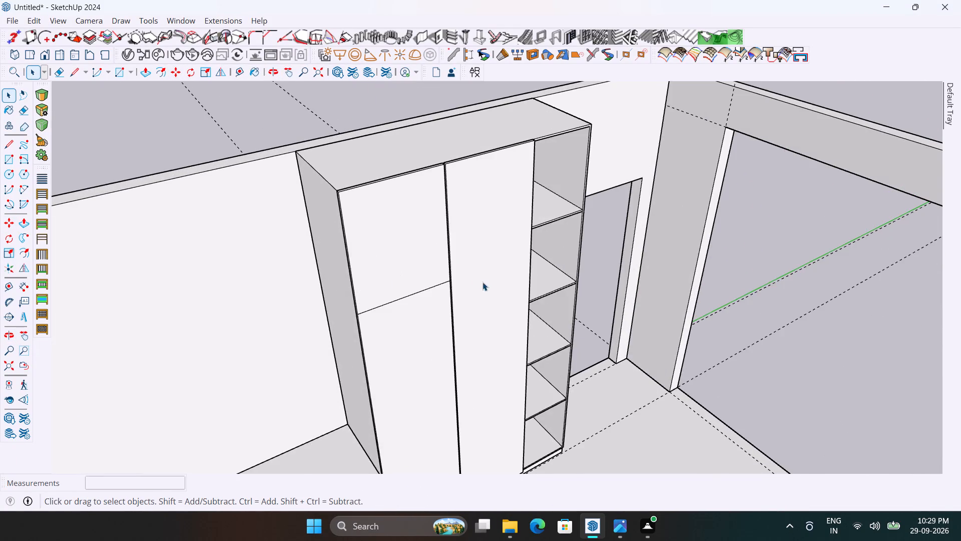
{"action": "middle_click_drag", "start_coordinate": [483, 284], "coordinate": [433, 308]}
{"action": "scroll", "coordinate": [391, 323], "scroll_direction": "up", "scroll_amount": 4}
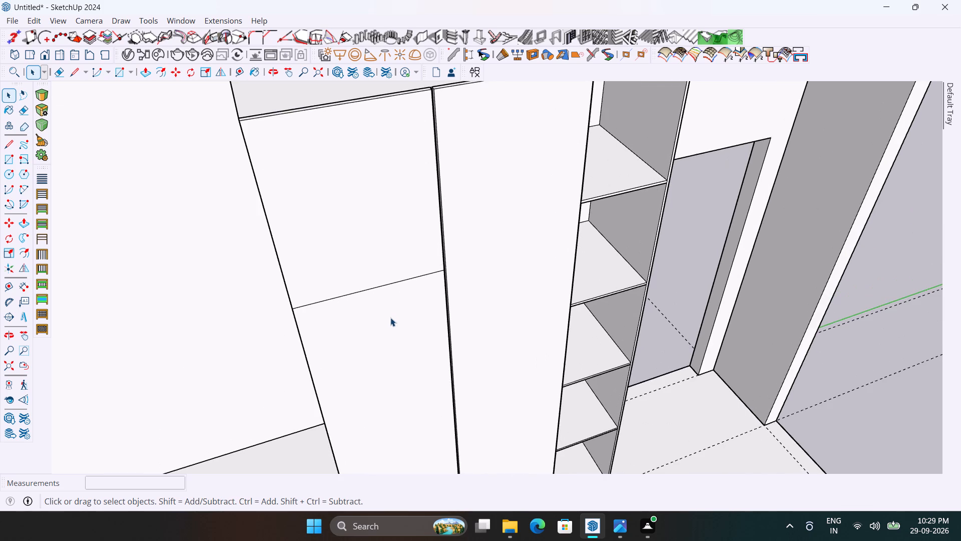
{"action": "double_click", "coordinate": [390, 318]}
{"action": "scroll", "coordinate": [371, 315], "scroll_direction": "up", "scroll_amount": 4}
{"action": "key", "text": "m"}
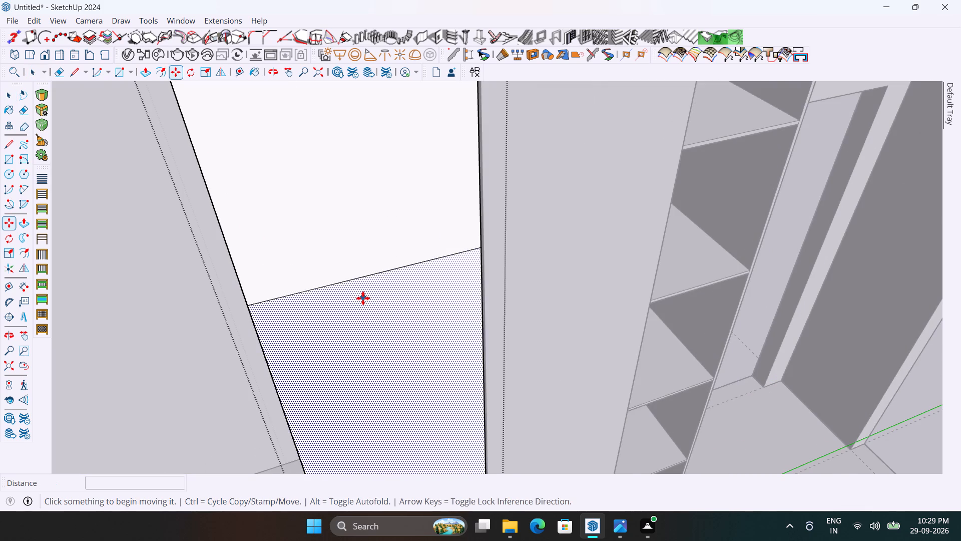
{"action": "scroll", "coordinate": [363, 298], "scroll_direction": "up", "scroll_amount": 2}
{"action": "left_click", "coordinate": [363, 270], "text": "ctrl"}
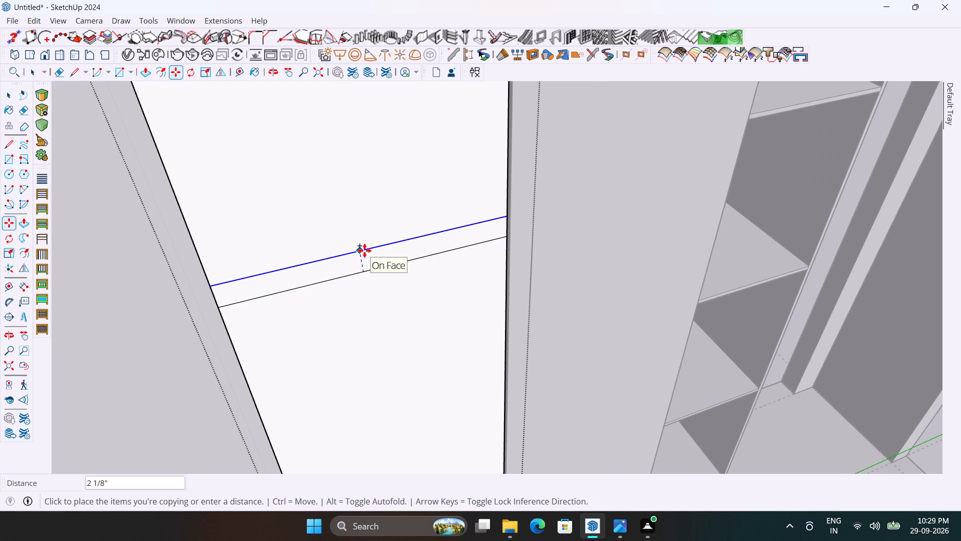
{"action": "key", "text": "0"}
{"action": "type", "text": ".15"}
{"action": "key", "text": "Return"}
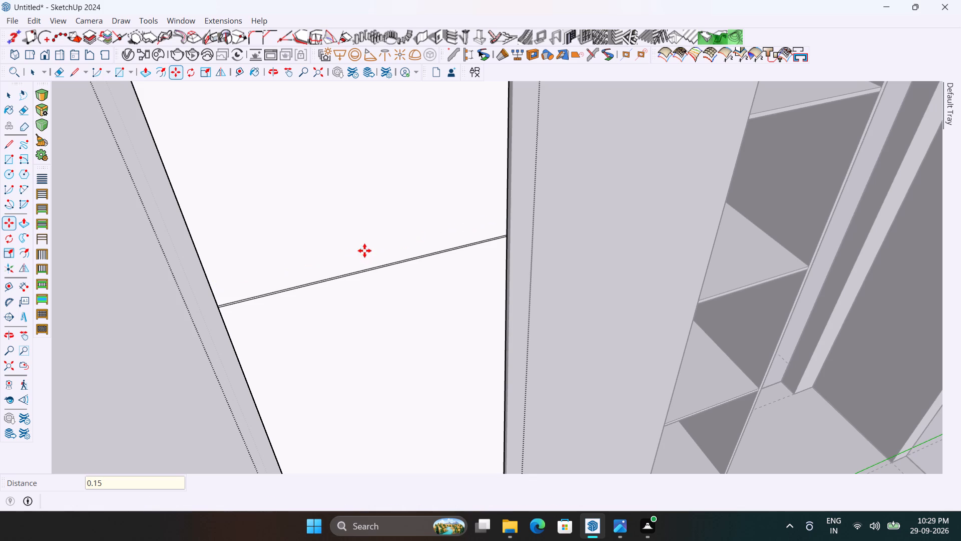
{"action": "scroll", "coordinate": [365, 282], "scroll_direction": "up", "scroll_amount": 8}
{"action": "left_click", "coordinate": [371, 257], "text": "ctrl"}
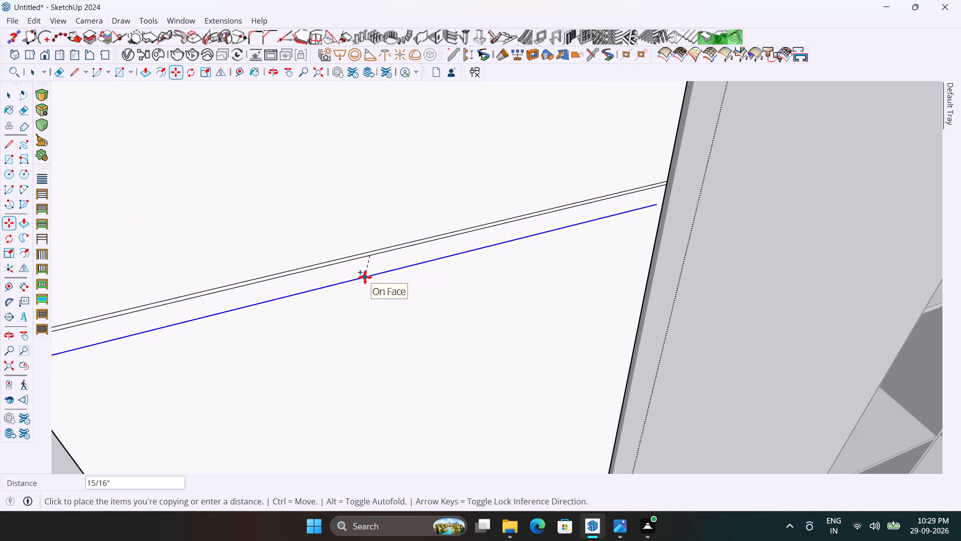
{"action": "type", "text": "0.15"}
{"action": "key", "text": "Return"}
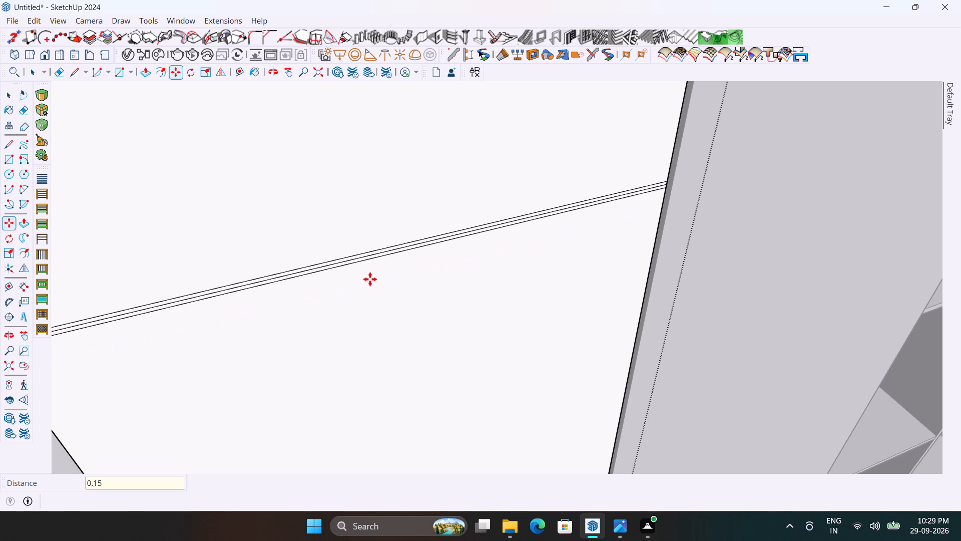
Erase the original middle dividing line, leaving only the two offset lines across the door panel.
{"action": "key", "text": "e"}
{"action": "scroll", "coordinate": [350, 269], "scroll_direction": "up", "scroll_amount": 3}
{"action": "left_click", "coordinate": [354, 254]}
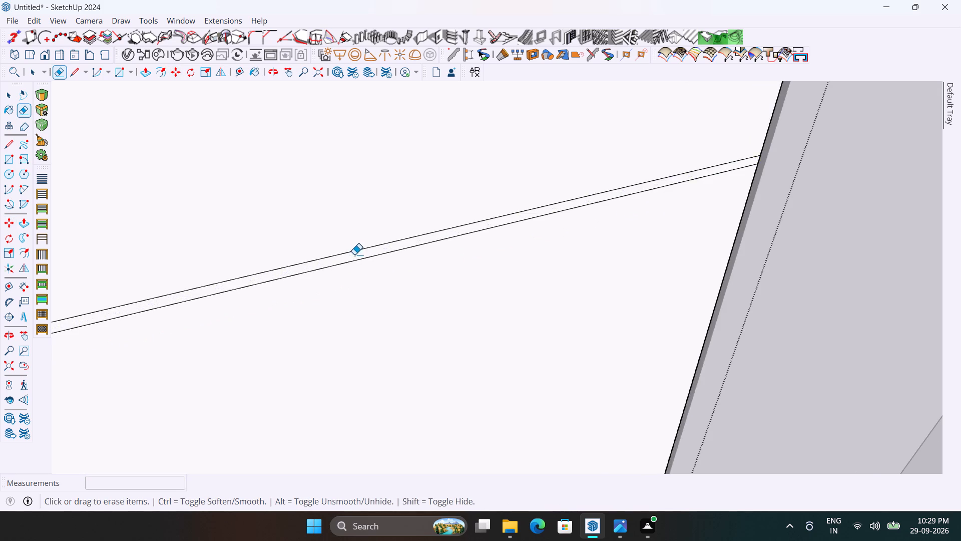
{"action": "scroll", "coordinate": [354, 254], "scroll_direction": "down", "scroll_amount": 16}
{"action": "scroll", "coordinate": [446, 287], "scroll_direction": "up", "scroll_amount": 3}
{"action": "scroll", "coordinate": [449, 291], "scroll_direction": "down", "scroll_amount": 1}
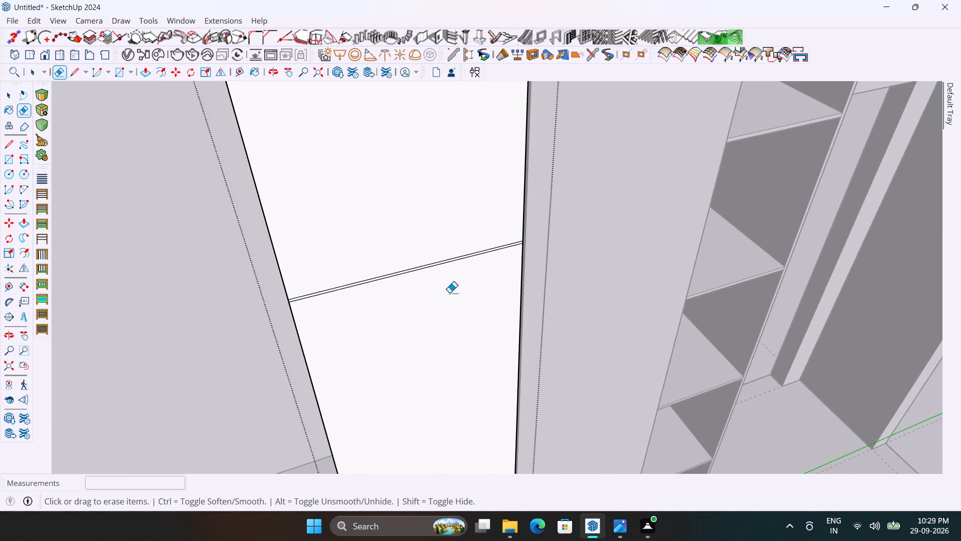
{"action": "scroll", "coordinate": [449, 295], "scroll_direction": "down", "scroll_amount": 1}
{"action": "middle_click_drag", "start_coordinate": [450, 298], "coordinate": [493, 300]}
{"action": "scroll", "coordinate": [314, 330], "scroll_direction": "up", "scroll_amount": 3}
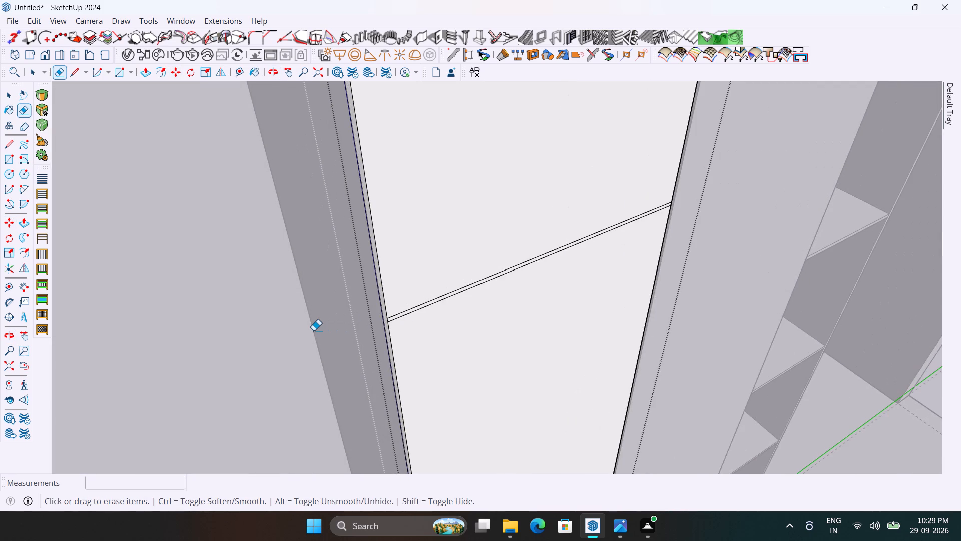
Push the thin strip between the two offset lines 3/4" inward through the door panel farthest from the shelf column.
{"action": "key", "text": "p"}
{"action": "scroll", "coordinate": [397, 322], "scroll_direction": "up", "scroll_amount": 3}
{"action": "left_click", "coordinate": [386, 317]}
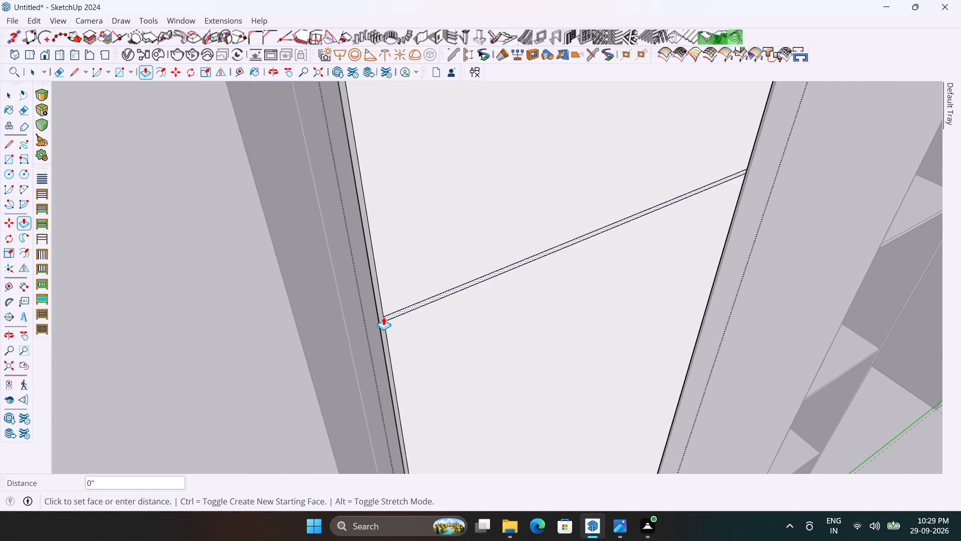
{"action": "left_click", "coordinate": [377, 318]}
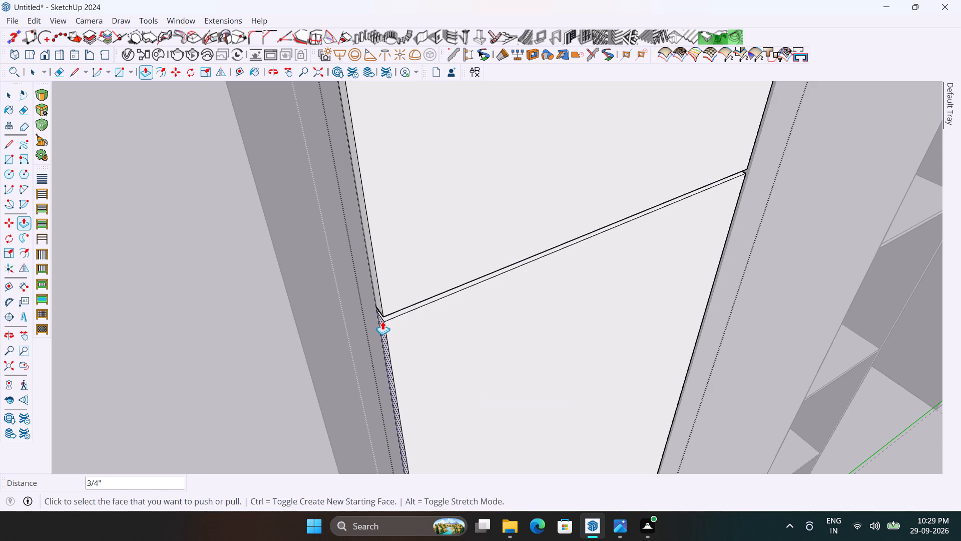
Delete the leftover end face of the new horizontal gap at the door panel's outer edge and leave the panel's editing mode.
{"action": "middle_click_drag", "start_coordinate": [384, 324], "coordinate": [459, 237]}
{"action": "scroll", "coordinate": [396, 335], "scroll_direction": "up", "scroll_amount": 13}
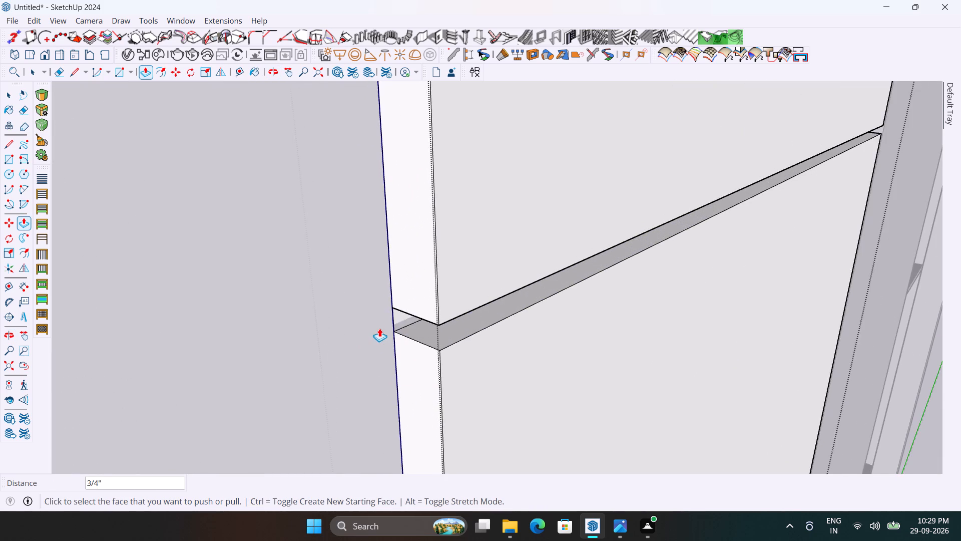
{"action": "scroll", "coordinate": [382, 326], "scroll_direction": "up", "scroll_amount": 4}
{"action": "left_click", "coordinate": [408, 324]}
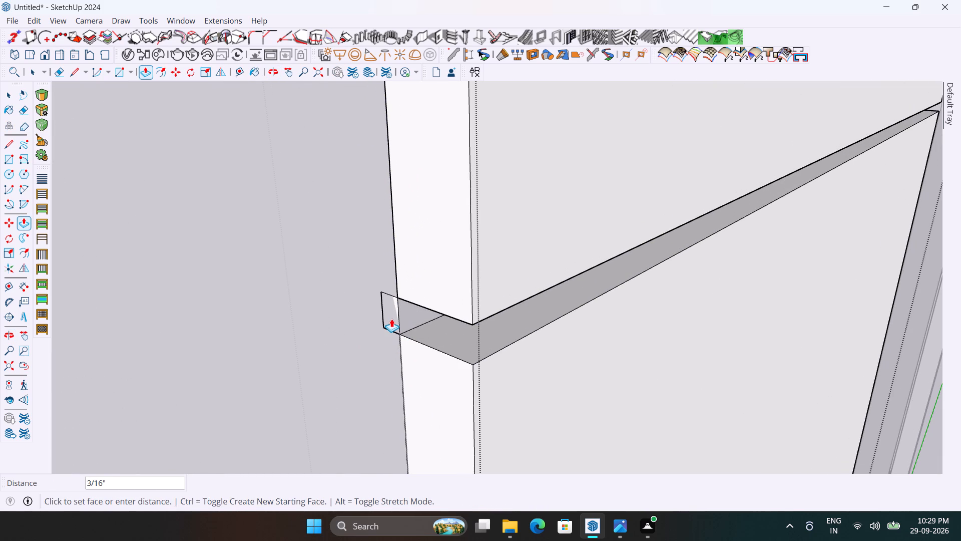
{"action": "key", "text": "ctrl+z"}
{"action": "scroll", "coordinate": [391, 319], "scroll_direction": "up", "scroll_amount": 2}
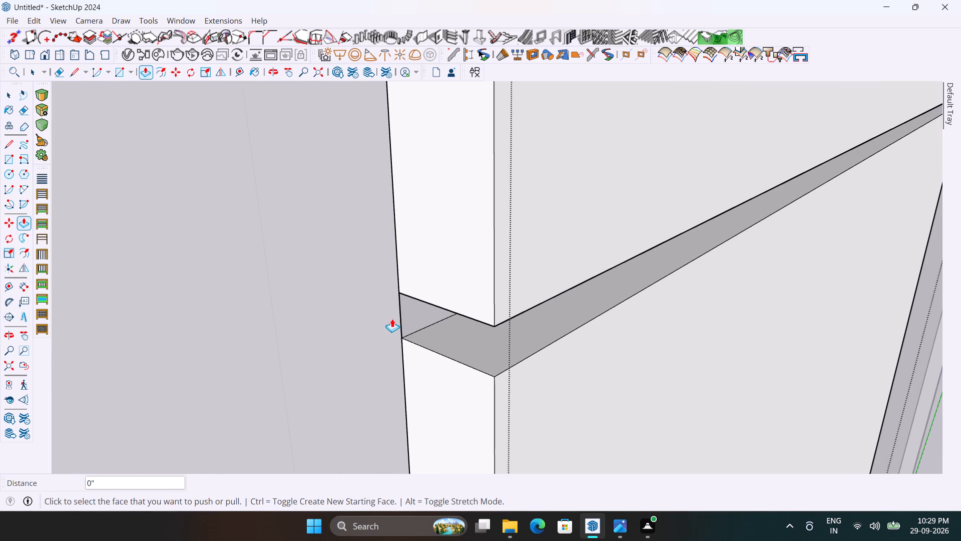
{"action": "key", "text": "Delete"}
{"action": "scroll", "coordinate": [403, 314], "scroll_direction": "down", "scroll_amount": 20}
{"action": "scroll", "coordinate": [403, 314], "scroll_direction": "down", "scroll_amount": 14}
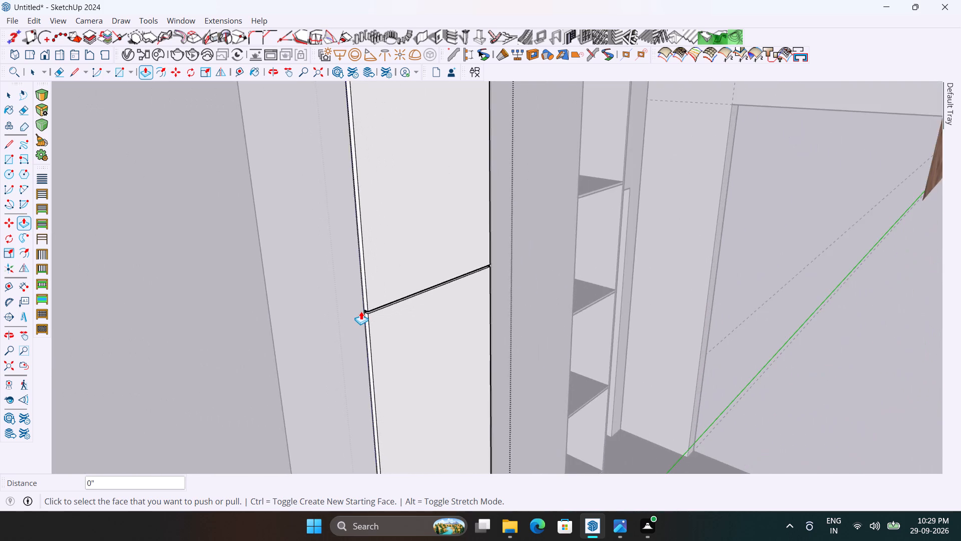
{"action": "scroll", "coordinate": [361, 311], "scroll_direction": "down", "scroll_amount": 4}
{"action": "key", "text": "space"}
{"action": "left_click", "coordinate": [697, 263]}
Open the door panel beside the shelf column and copy its top front edge 30" down its front face as a dividing line.
{"action": "middle_click_drag", "start_coordinate": [694, 264], "coordinate": [667, 281]}
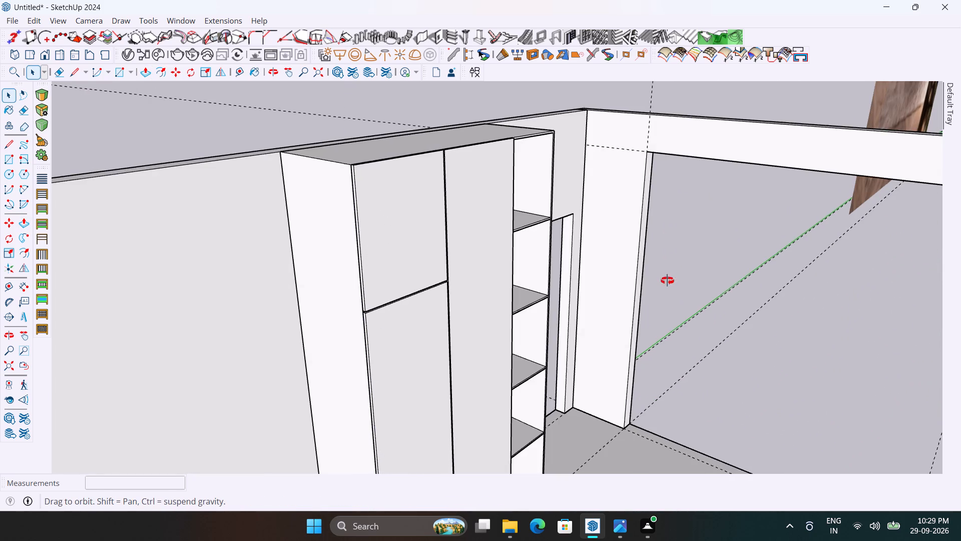
{"action": "middle_click_drag", "start_coordinate": [667, 281], "coordinate": [344, 372]}
{"action": "scroll", "coordinate": [349, 228], "scroll_direction": "up", "scroll_amount": 4}
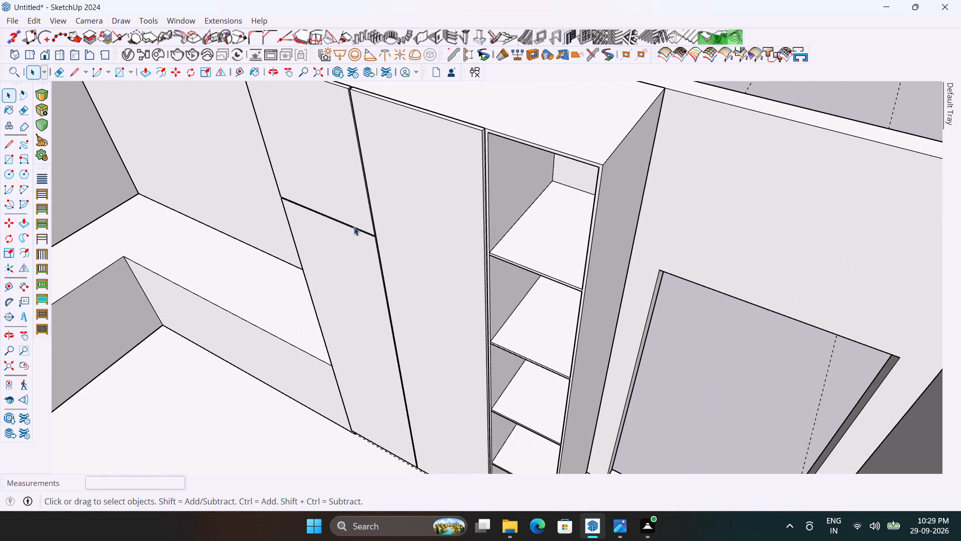
{"action": "middle_click_drag", "start_coordinate": [361, 229], "coordinate": [459, 271]}
{"action": "scroll", "coordinate": [444, 237], "scroll_direction": "down", "scroll_amount": 20}
{"action": "scroll", "coordinate": [444, 237], "scroll_direction": "down", "scroll_amount": 5}
{"action": "scroll", "coordinate": [328, 303], "scroll_direction": "up", "scroll_amount": 2}
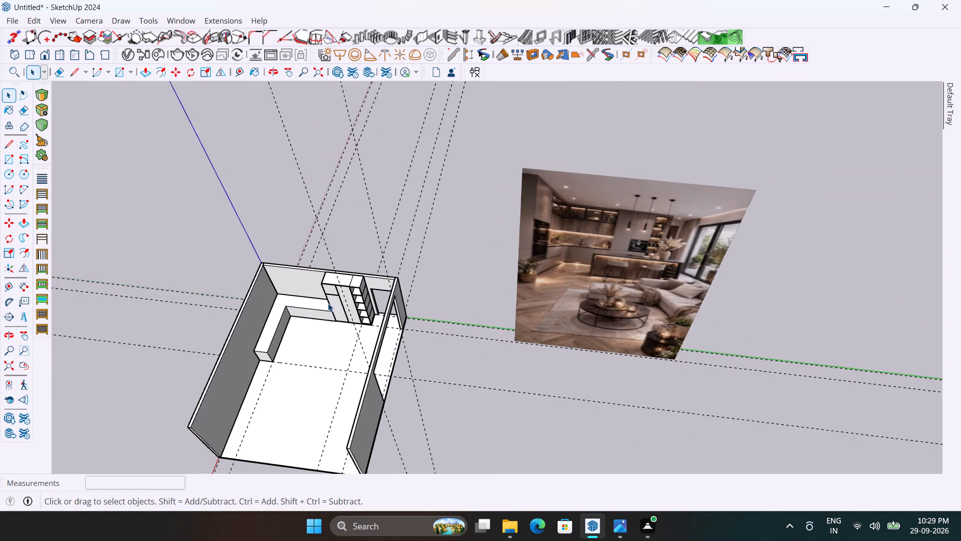
{"action": "scroll", "coordinate": [328, 303], "scroll_direction": "up", "scroll_amount": 2}
{"action": "middle_click_drag", "start_coordinate": [334, 301], "coordinate": [334, 219]}
{"action": "scroll", "coordinate": [352, 254], "scroll_direction": "up", "scroll_amount": 3}
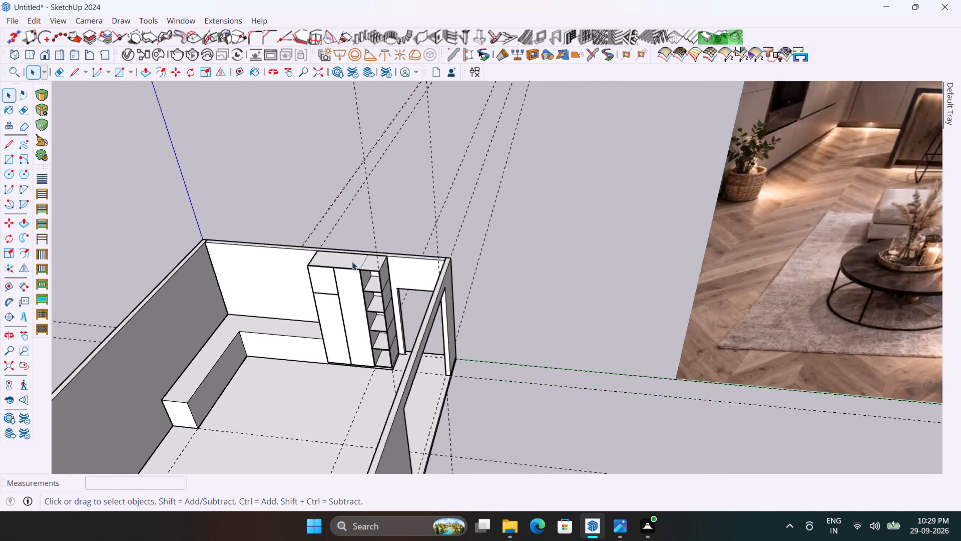
{"action": "scroll", "coordinate": [352, 261], "scroll_direction": "up", "scroll_amount": 12}
{"action": "middle_click_drag", "start_coordinate": [348, 270], "coordinate": [522, 230]}
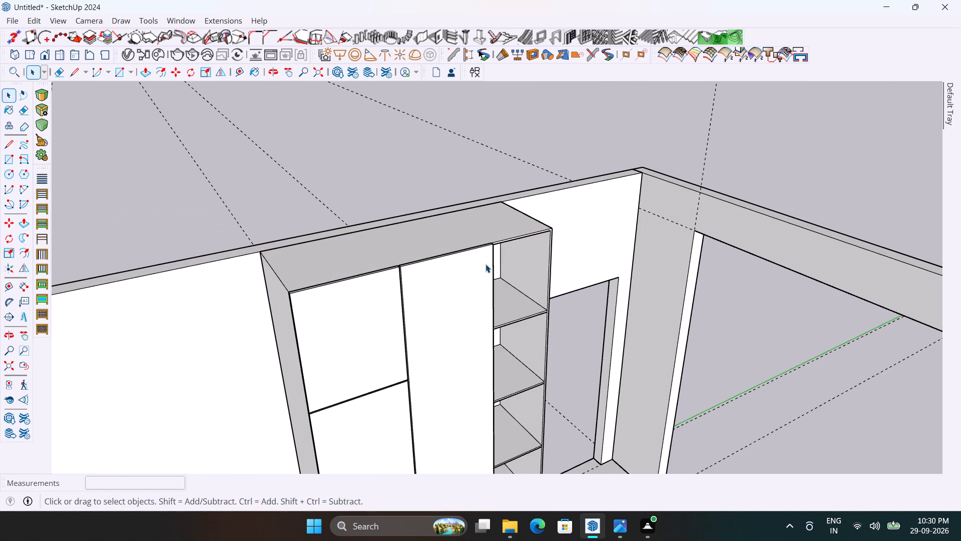
{"action": "double_click", "coordinate": [484, 264]}
{"action": "double_click", "coordinate": [470, 266]}
{"action": "scroll", "coordinate": [439, 273], "scroll_direction": "up", "scroll_amount": 5}
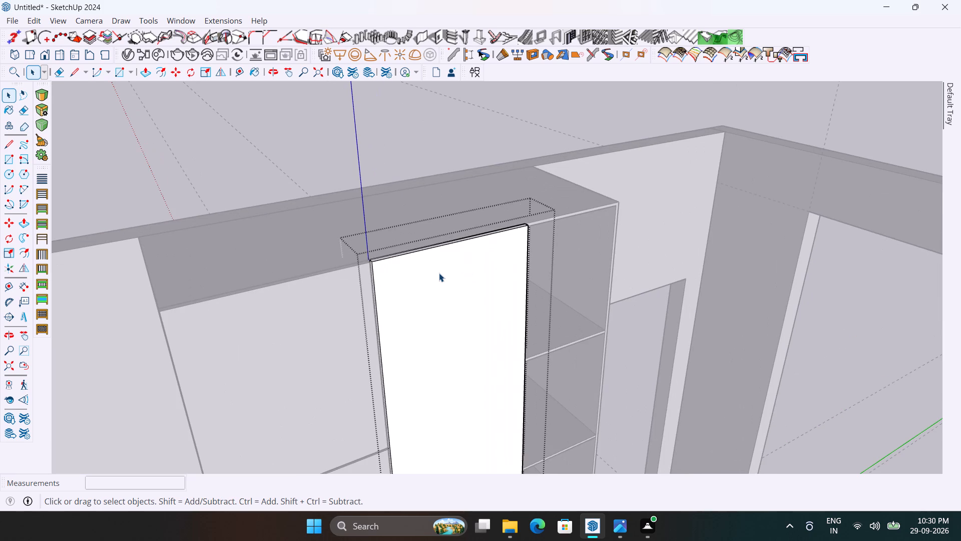
{"action": "key", "text": "m"}
{"action": "scroll", "coordinate": [439, 273], "scroll_direction": "up", "scroll_amount": 3}
{"action": "left_click", "coordinate": [443, 238], "text": "ctrl"}
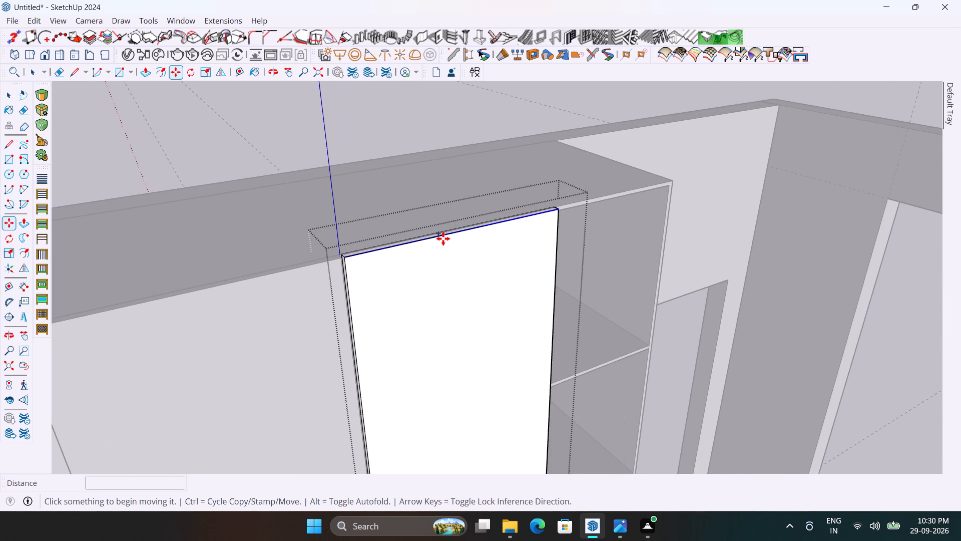
{"action": "type", "text": "30"}
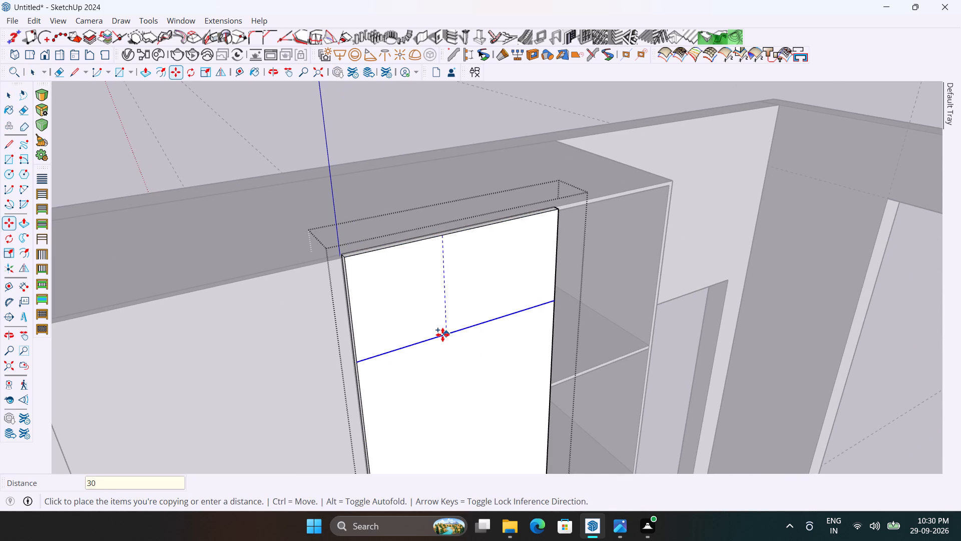
{"action": "key", "text": "Return"}
Copy the dividing line on the door panel beside the shelf column 0.15" upward and 0.15" downward to outline a thin gap.
{"action": "scroll", "coordinate": [455, 293], "scroll_direction": "down", "scroll_amount": 8}
{"action": "scroll", "coordinate": [458, 380], "scroll_direction": "up", "scroll_amount": 10}
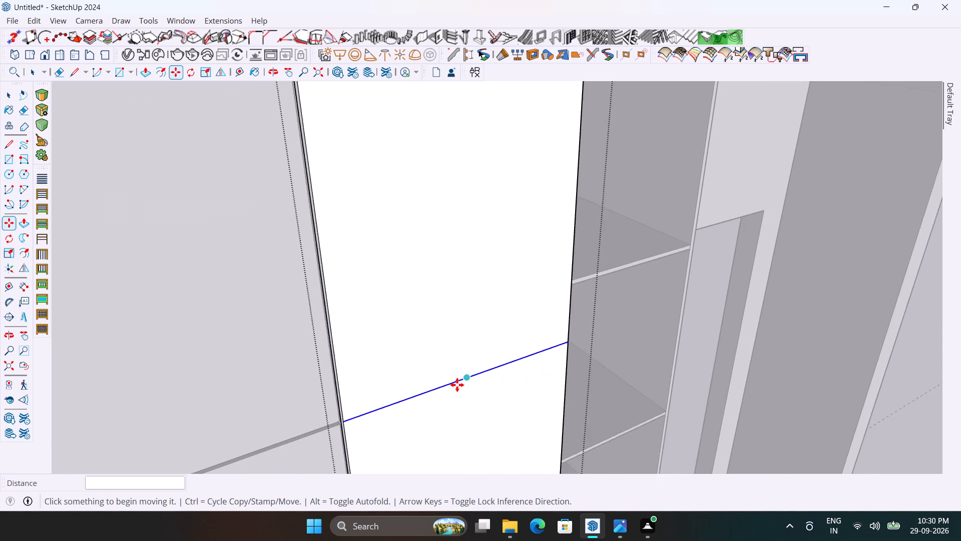
{"action": "left_click", "coordinate": [462, 381], "text": "ctrl"}
{"action": "type", "text": "0.15"}
{"action": "key", "text": "Return"}
{"action": "scroll", "coordinate": [461, 391], "scroll_direction": "up", "scroll_amount": 7}
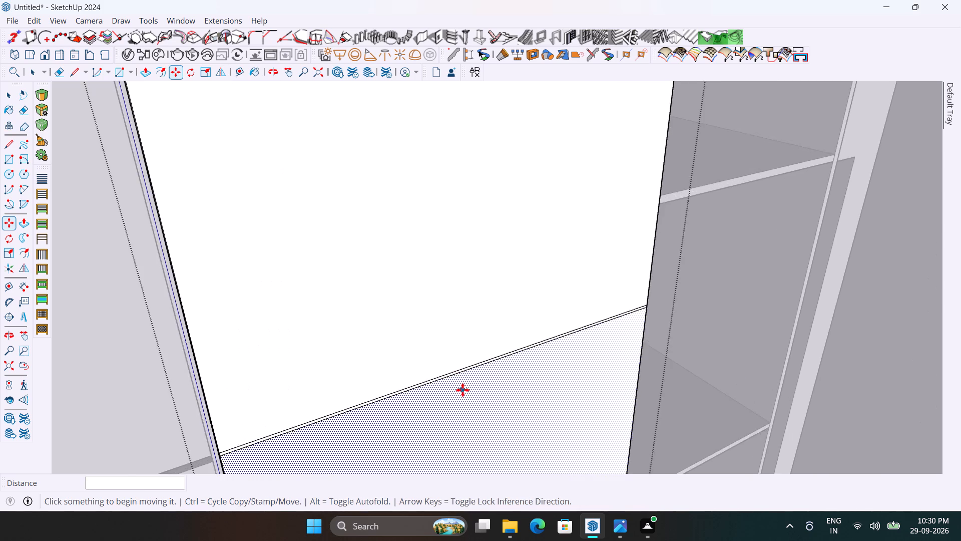
{"action": "scroll", "coordinate": [462, 390], "scroll_direction": "up", "scroll_amount": 1}
{"action": "left_click", "coordinate": [466, 369], "text": "ctrl"}
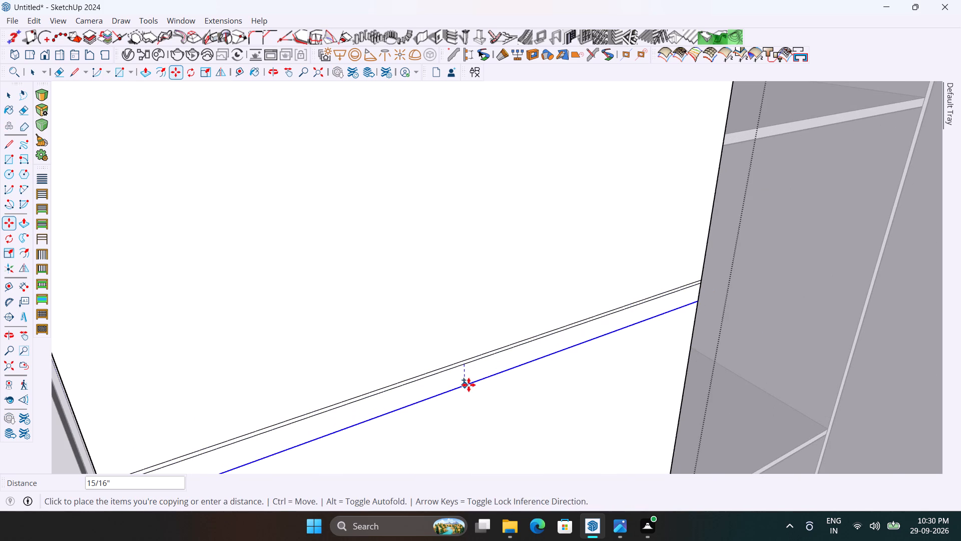
{"action": "type", "text": "0.15"}
{"action": "key", "text": "Return"}
Erase the original middle dividing line, leaving only the two offset lines across the door panel beside the shelf column.
{"action": "scroll", "coordinate": [512, 290], "scroll_direction": "down", "scroll_amount": 5}
{"action": "key", "text": "e"}
{"action": "scroll", "coordinate": [440, 345], "scroll_direction": "up", "scroll_amount": 3}
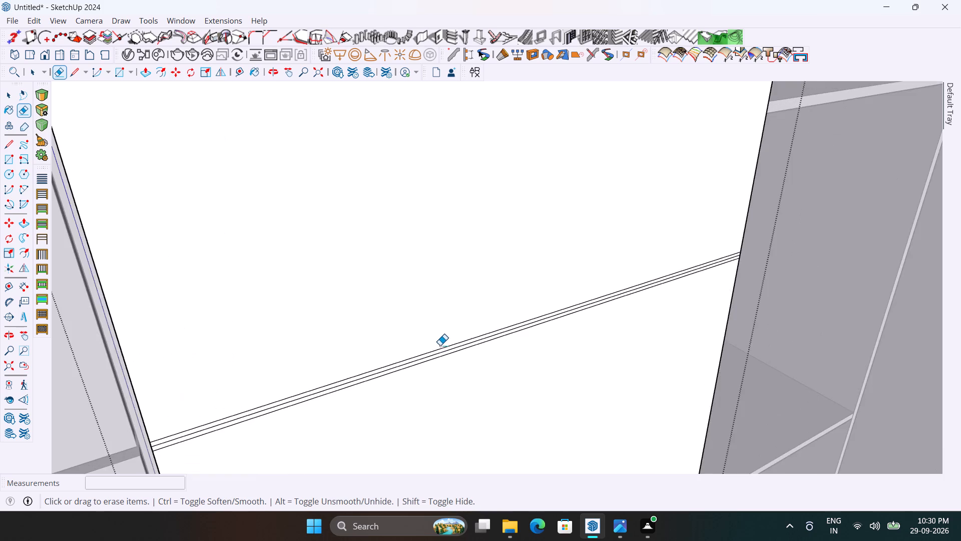
{"action": "scroll", "coordinate": [440, 345], "scroll_direction": "up", "scroll_amount": 5}
{"action": "left_click", "coordinate": [438, 352]}
{"action": "scroll", "coordinate": [600, 321], "scroll_direction": "down", "scroll_amount": 6}
Push the thin strip between the offset lines 3/4" inward through the door panel beside the shelf column and leave its editing mode.
{"action": "key", "text": "p"}
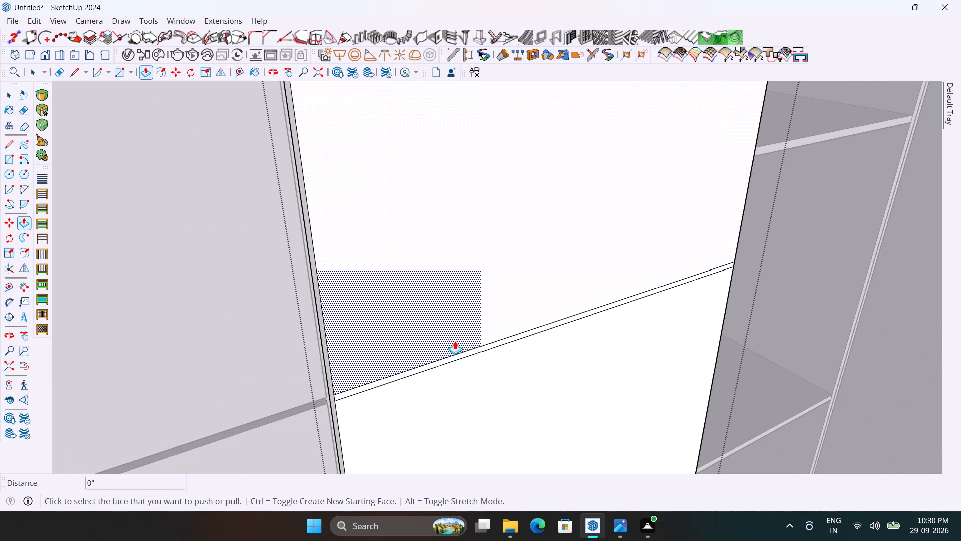
{"action": "scroll", "coordinate": [388, 355], "scroll_direction": "up", "scroll_amount": 1}
{"action": "scroll", "coordinate": [524, 323], "scroll_direction": "down", "scroll_amount": 3}
{"action": "scroll", "coordinate": [408, 399], "scroll_direction": "up", "scroll_amount": 4}
{"action": "middle_click_drag", "start_coordinate": [408, 403], "coordinate": [440, 331]}
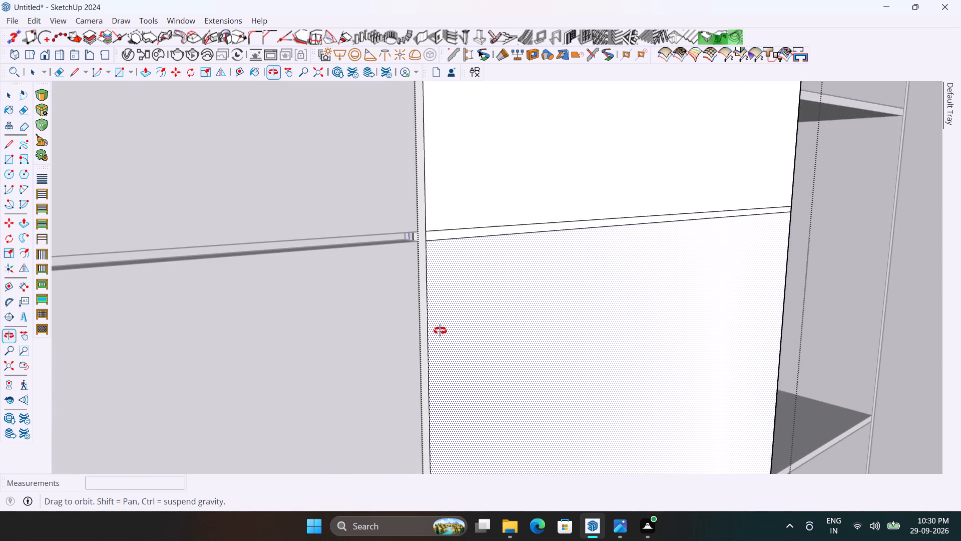
{"action": "middle_click_drag", "start_coordinate": [440, 331], "coordinate": [443, 331]}
{"action": "scroll", "coordinate": [421, 224], "scroll_direction": "up", "scroll_amount": 3}
{"action": "left_click", "coordinate": [442, 240]}
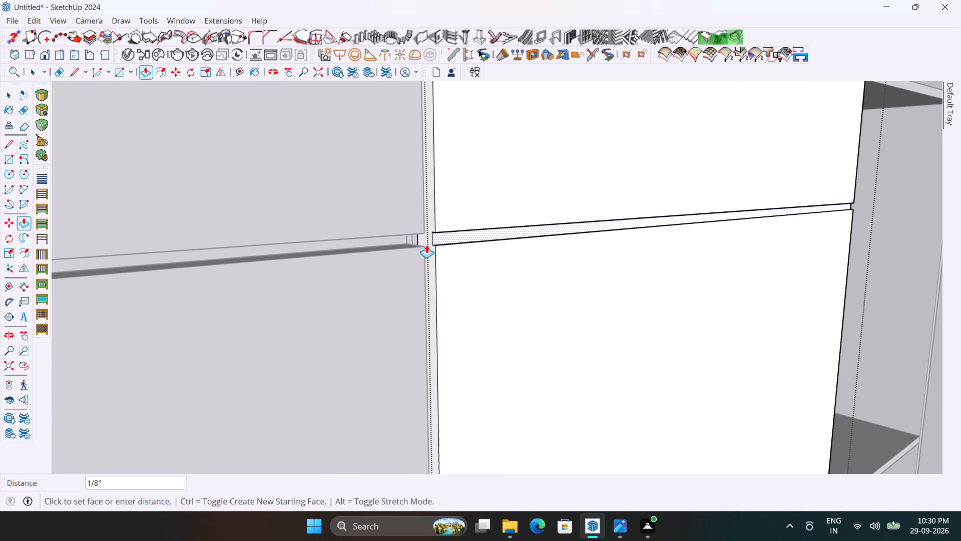
{"action": "left_click", "coordinate": [405, 243]}
{"action": "scroll", "coordinate": [405, 243], "scroll_direction": "down", "scroll_amount": 12}
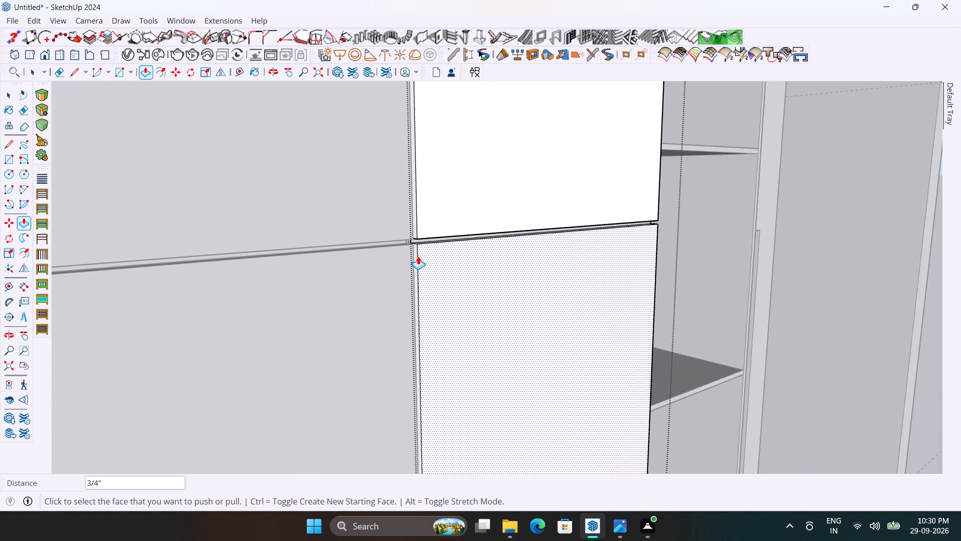
{"action": "scroll", "coordinate": [418, 256], "scroll_direction": "down", "scroll_amount": 11}
{"action": "key", "text": "space"}
{"action": "left_click", "coordinate": [751, 254]}
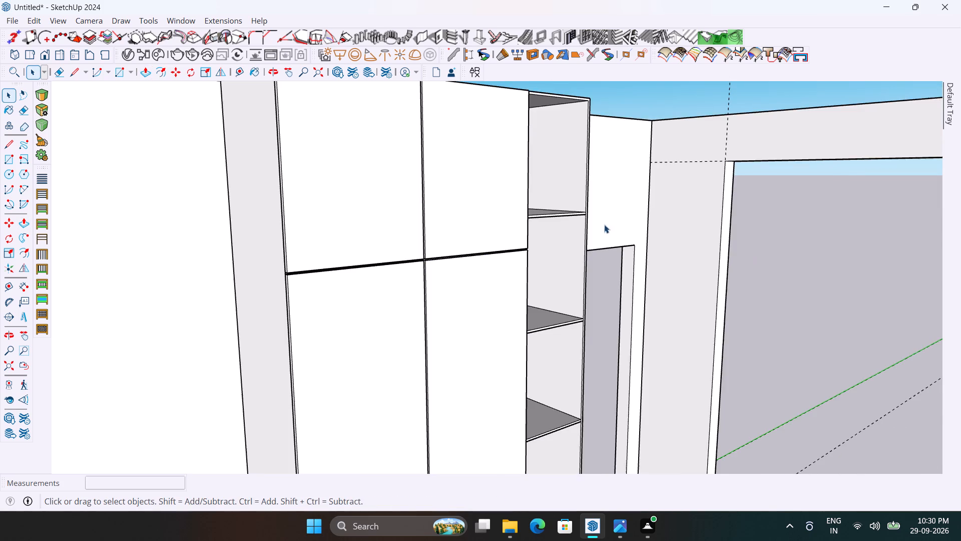
Examine the cabinet's divided door panels and the room, comparing them with the kitchen in the reference photo.
{"action": "scroll", "coordinate": [491, 186], "scroll_direction": "down", "scroll_amount": 6}
{"action": "middle_click_drag", "start_coordinate": [482, 237], "coordinate": [408, 274]}
{"action": "scroll", "coordinate": [447, 354], "scroll_direction": "up", "scroll_amount": 3}
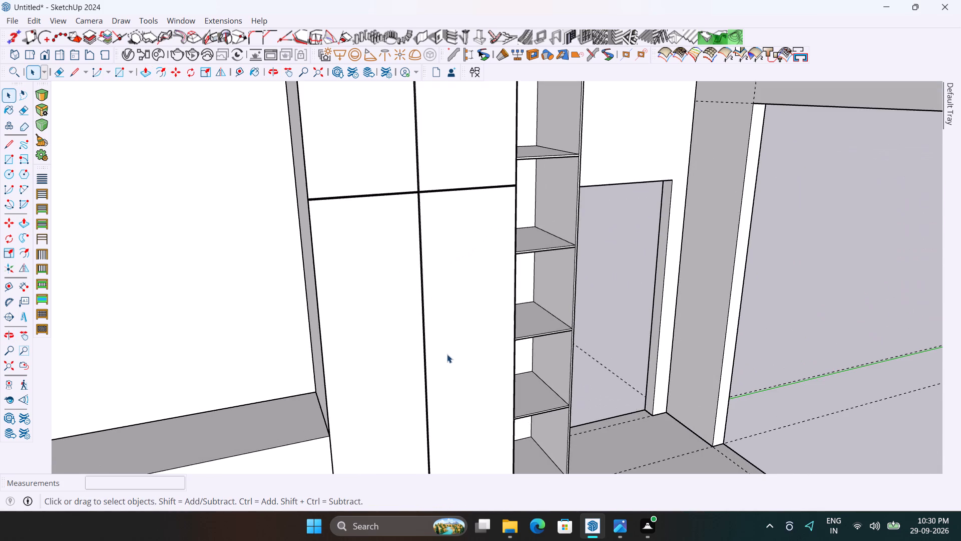
{"action": "middle_click_drag", "start_coordinate": [445, 350], "coordinate": [442, 290]}
{"action": "scroll", "coordinate": [308, 276], "scroll_direction": "down", "scroll_amount": 14}
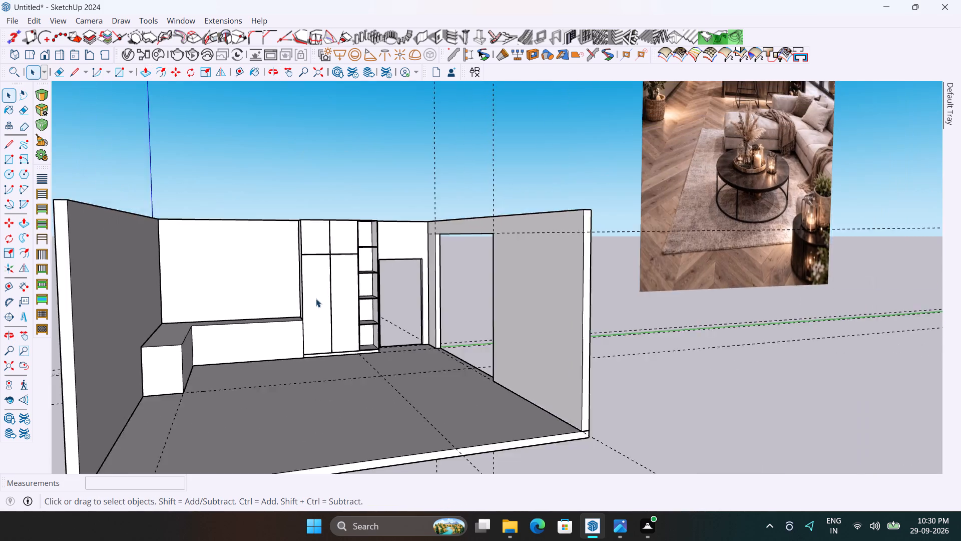
{"action": "scroll", "coordinate": [316, 299], "scroll_direction": "down", "scroll_amount": 5}
{"action": "scroll", "coordinate": [605, 108], "scroll_direction": "up", "scroll_amount": 7}
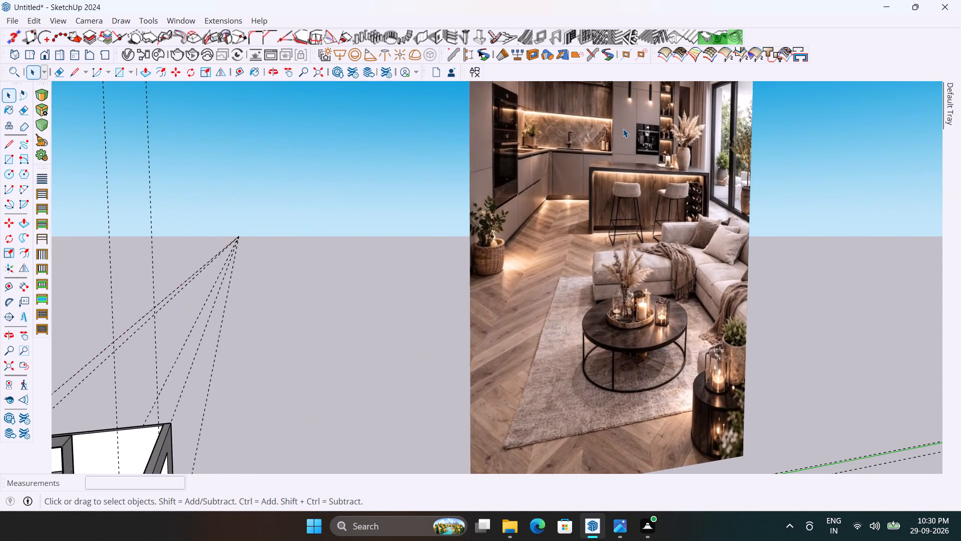
{"action": "scroll", "coordinate": [623, 129], "scroll_direction": "down", "scroll_amount": 7}
{"action": "scroll", "coordinate": [283, 352], "scroll_direction": "up", "scroll_amount": 4}
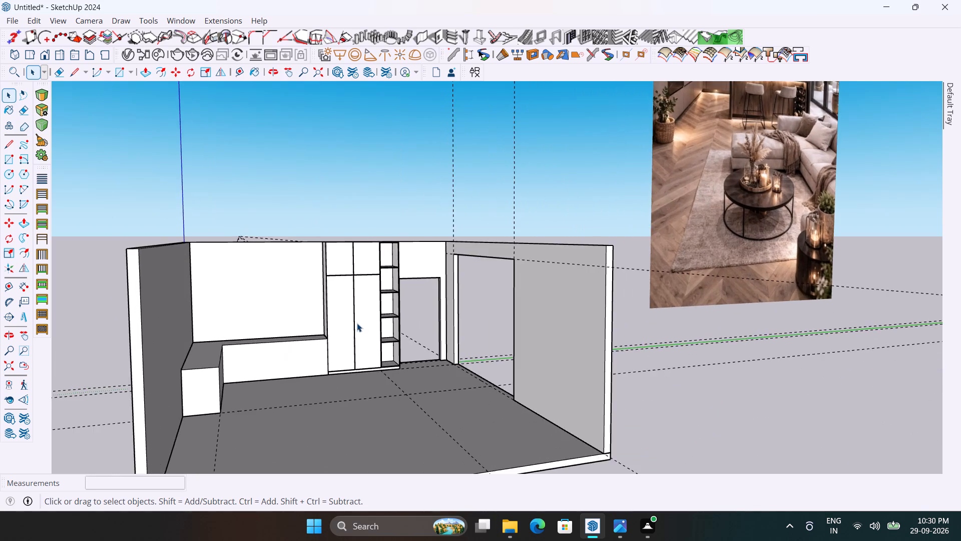
{"action": "scroll", "coordinate": [357, 323], "scroll_direction": "up", "scroll_amount": 5}
{"action": "middle_click_drag", "start_coordinate": [312, 337], "coordinate": [347, 375]}
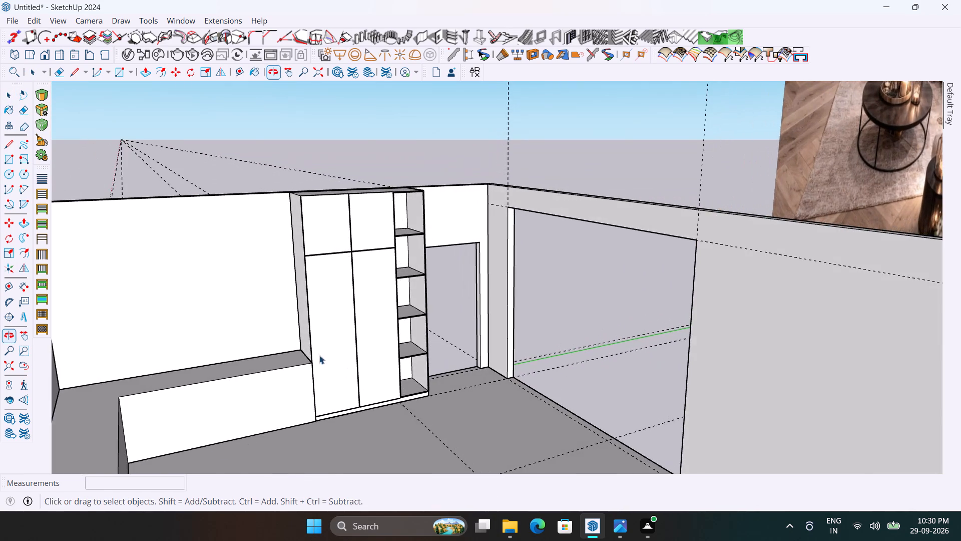
{"action": "scroll", "coordinate": [319, 355], "scroll_direction": "down", "scroll_amount": 5}
{"action": "middle_click_drag", "start_coordinate": [339, 352], "coordinate": [381, 440]}
{"action": "scroll", "coordinate": [301, 372], "scroll_direction": "up", "scroll_amount": 4}
{"action": "scroll", "coordinate": [361, 319], "scroll_direction": "up", "scroll_amount": 5}
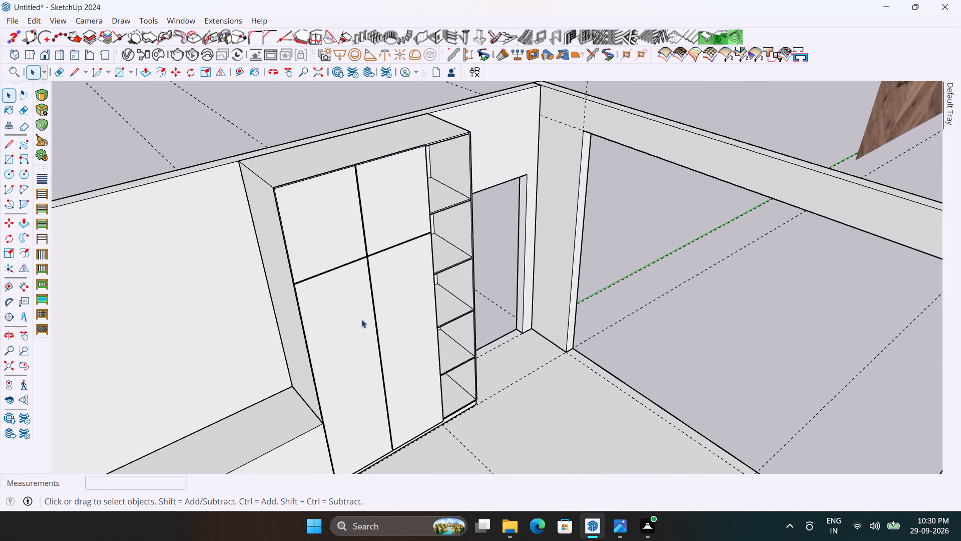
{"action": "middle_click_drag", "start_coordinate": [361, 319], "coordinate": [398, 210]}
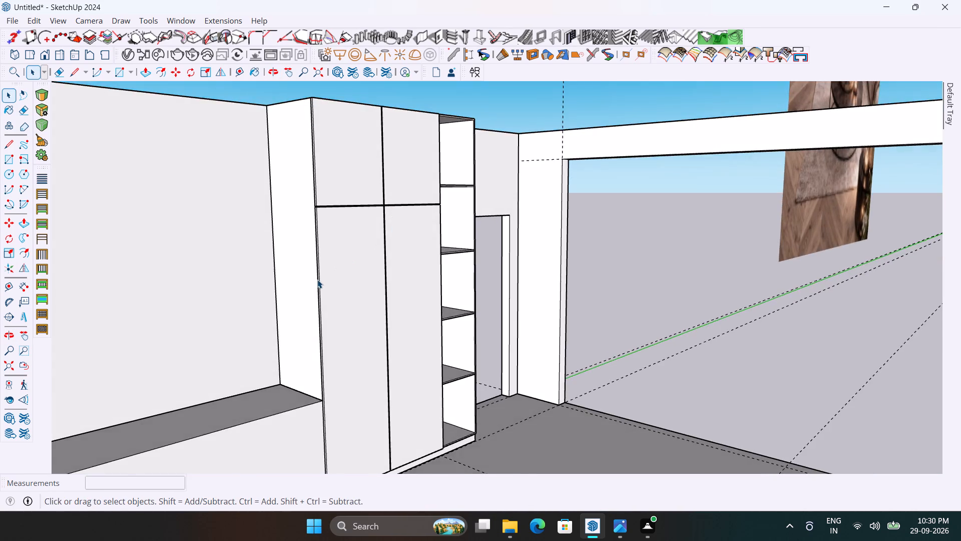
{"action": "scroll", "coordinate": [317, 280], "scroll_direction": "up", "scroll_amount": 3}
{"action": "scroll", "coordinate": [329, 269], "scroll_direction": "down", "scroll_amount": 4}
{"action": "middle_click", "coordinate": [330, 269]}
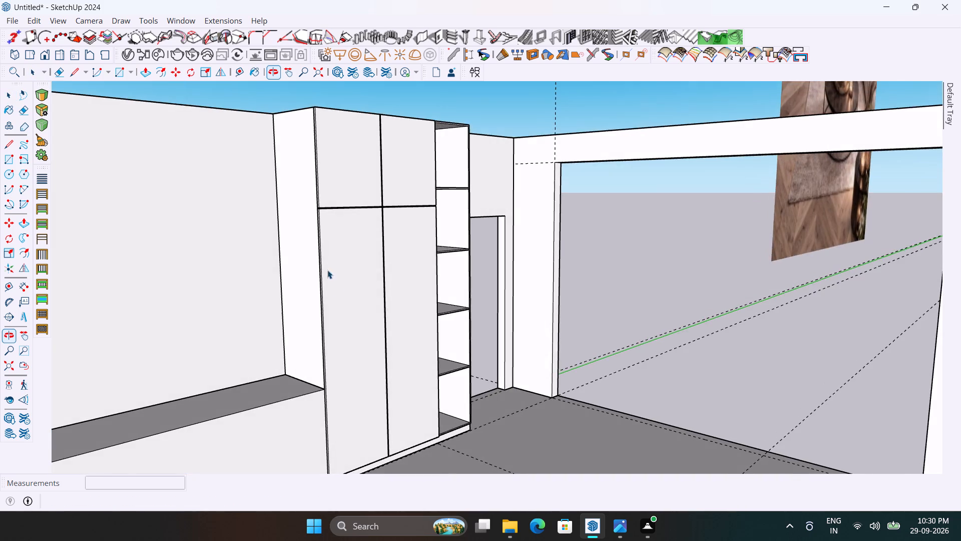
{"action": "scroll", "coordinate": [353, 316], "scroll_direction": "up", "scroll_amount": 3}
{"action": "middle_click_drag", "start_coordinate": [353, 316], "coordinate": [361, 306]}
{"action": "scroll", "coordinate": [317, 185], "scroll_direction": "up", "scroll_amount": 1}
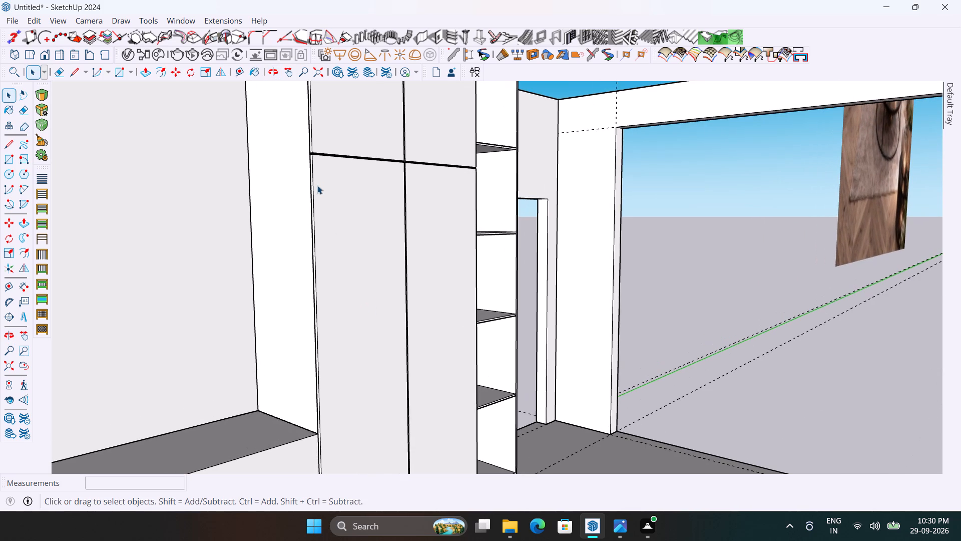
Copy the gap's lower edge about 4' 8 11/16" down the door panel beside the counter, to the countertop's height.
{"action": "key", "text": "m"}
{"action": "scroll", "coordinate": [320, 181], "scroll_direction": "up", "scroll_amount": 2}
{"action": "key", "text": "space"}
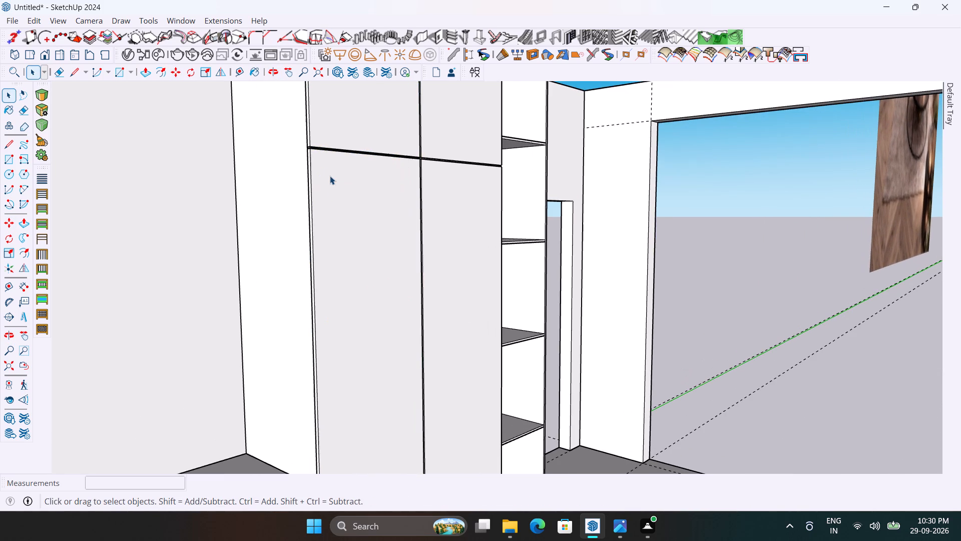
{"action": "double_click", "coordinate": [335, 177]}
{"action": "key", "text": "m"}
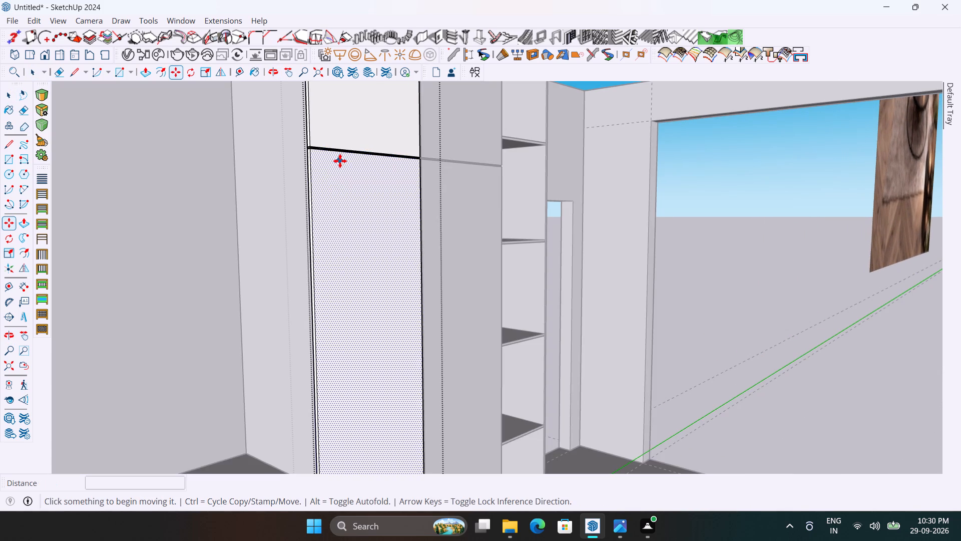
{"action": "left_click", "coordinate": [345, 153], "text": "ctrl"}
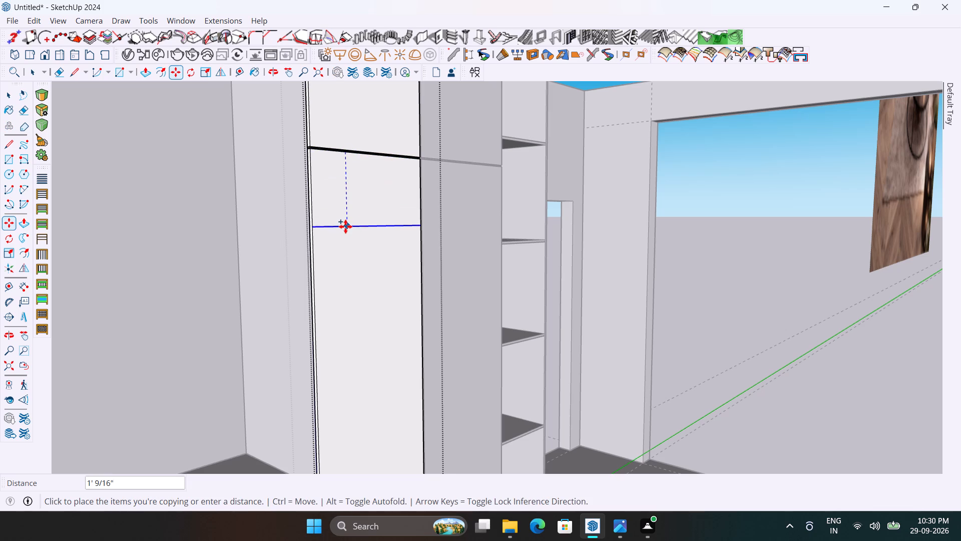
{"action": "scroll", "coordinate": [345, 226], "scroll_direction": "down", "scroll_amount": 7}
{"action": "middle_click_drag", "start_coordinate": [340, 240], "coordinate": [301, 239]}
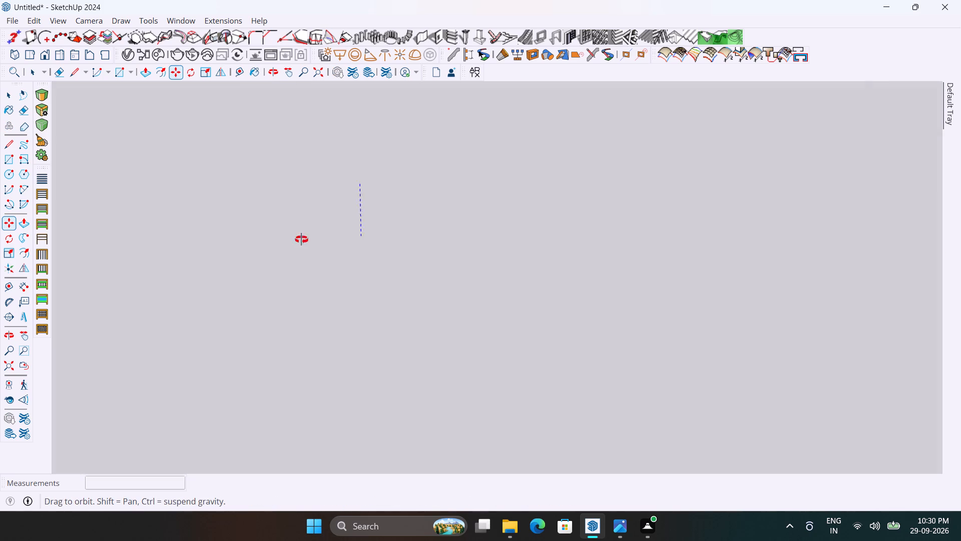
{"action": "middle_click_drag", "start_coordinate": [301, 239], "coordinate": [175, 255]}
{"action": "scroll", "coordinate": [368, 284], "scroll_direction": "down", "scroll_amount": 7}
{"action": "scroll", "coordinate": [312, 252], "scroll_direction": "down", "scroll_amount": 11}
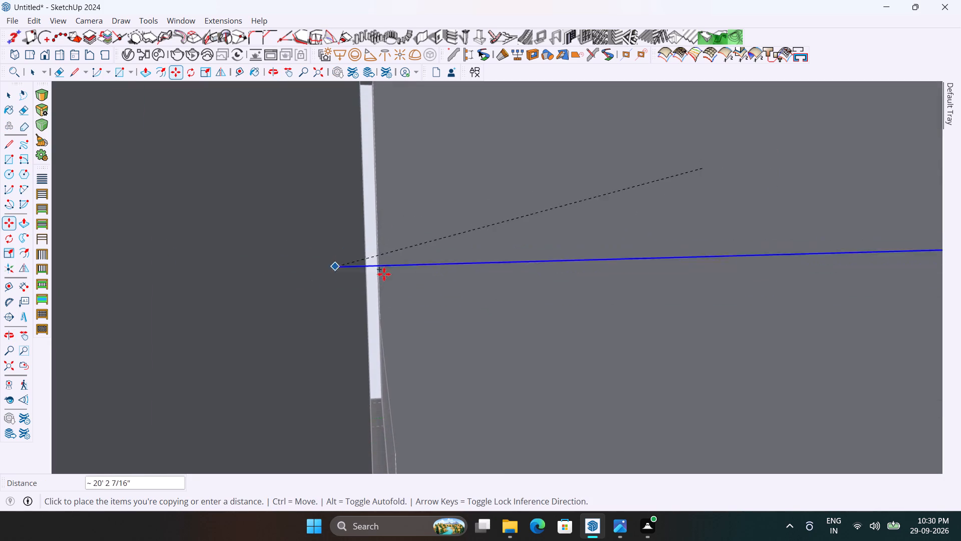
{"action": "scroll", "coordinate": [384, 274], "scroll_direction": "down", "scroll_amount": 7}
{"action": "scroll", "coordinate": [430, 274], "scroll_direction": "down", "scroll_amount": 20}
{"action": "scroll", "coordinate": [430, 274], "scroll_direction": "down", "scroll_amount": 3}
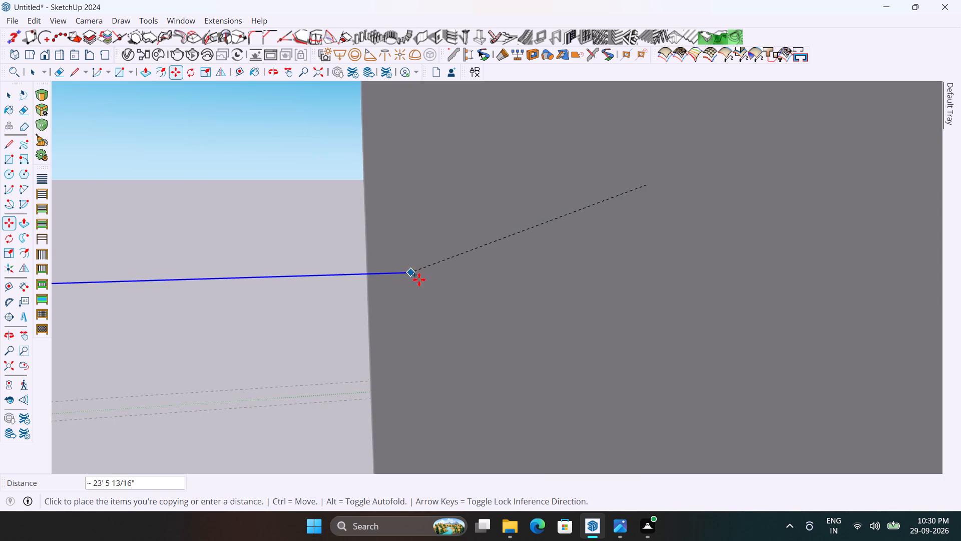
{"action": "scroll", "coordinate": [419, 280], "scroll_direction": "down", "scroll_amount": 13}
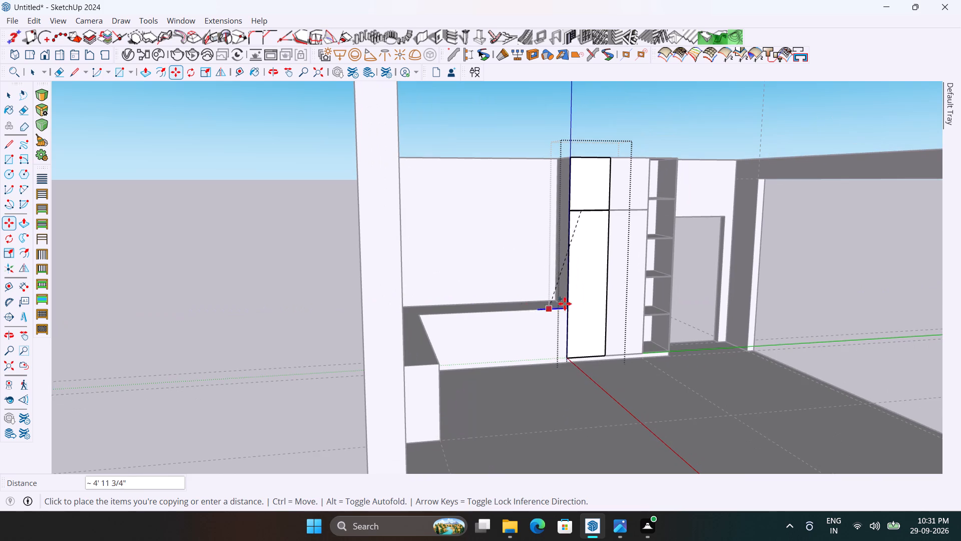
{"action": "scroll", "coordinate": [571, 300], "scroll_direction": "up", "scroll_amount": 12}
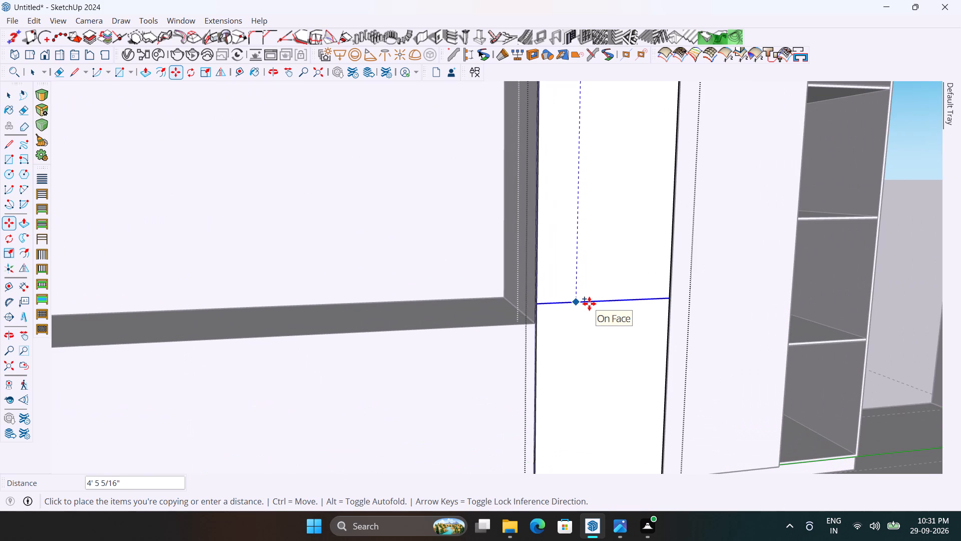
{"action": "scroll", "coordinate": [589, 304], "scroll_direction": "up", "scroll_amount": 2}
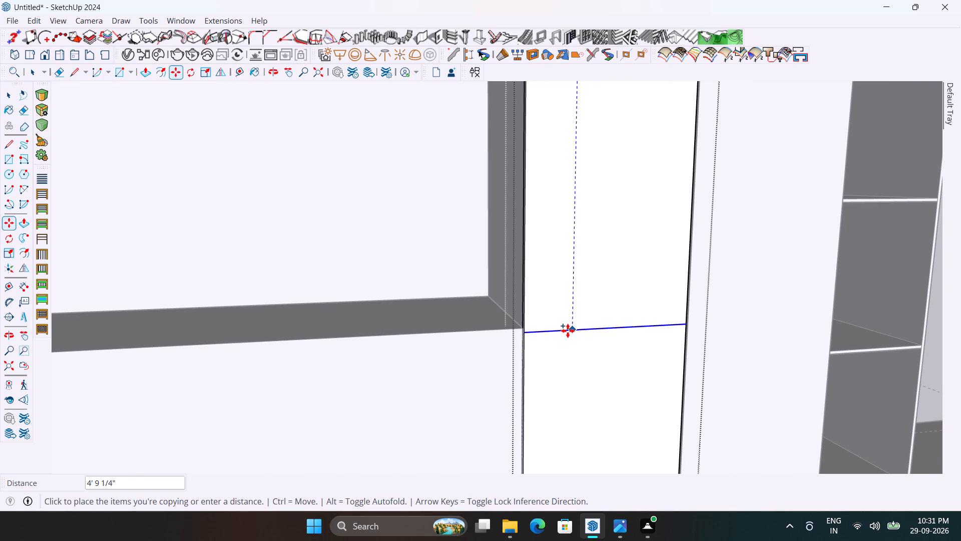
{"action": "scroll", "coordinate": [570, 324], "scroll_direction": "up", "scroll_amount": 7}
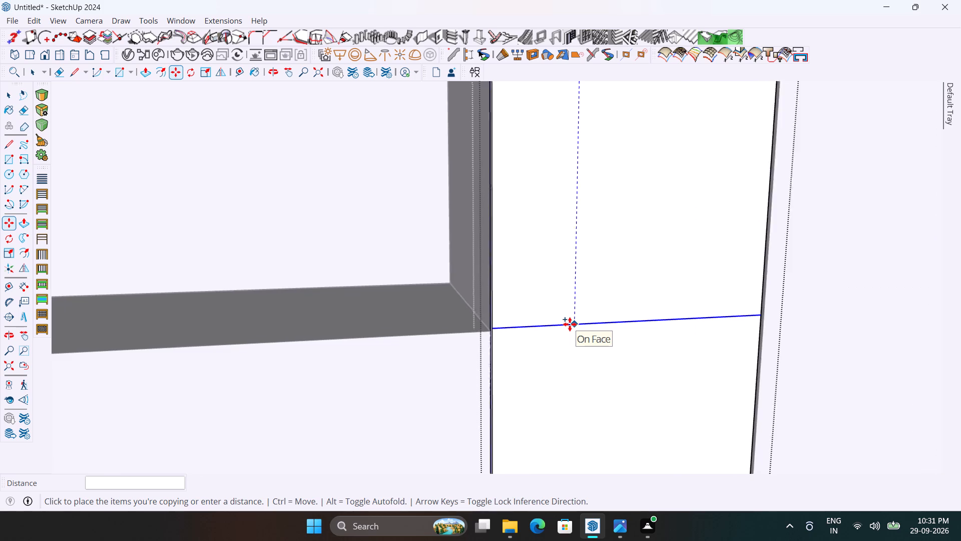
{"action": "scroll", "coordinate": [570, 324], "scroll_direction": "up", "scroll_amount": 3}
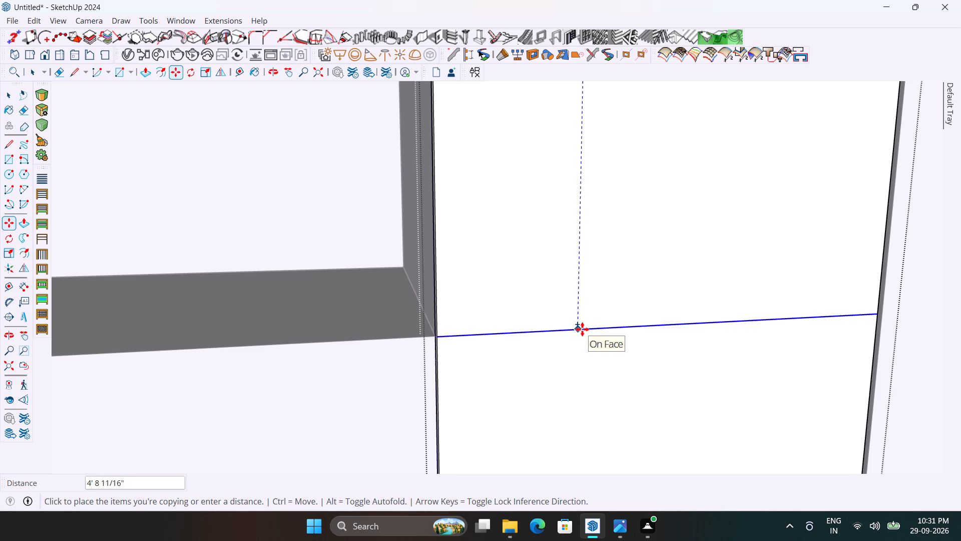
{"action": "left_click", "coordinate": [582, 329]}
Copy the countertop-height line on the door panel beside the counter 0.15" upward and 0.15" downward to outline a thin gap.
{"action": "scroll", "coordinate": [463, 325], "scroll_direction": "down", "scroll_amount": 13}
{"action": "scroll", "coordinate": [367, 308], "scroll_direction": "down", "scroll_amount": 1}
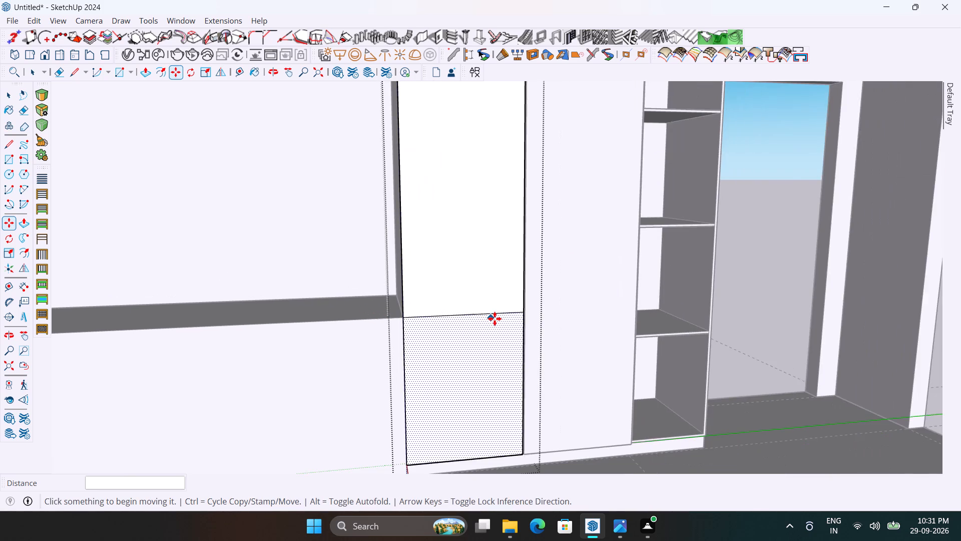
{"action": "scroll", "coordinate": [495, 319], "scroll_direction": "up", "scroll_amount": 5}
{"action": "scroll", "coordinate": [438, 324], "scroll_direction": "up", "scroll_amount": 3}
{"action": "left_click", "coordinate": [451, 309], "text": "ctrl"}
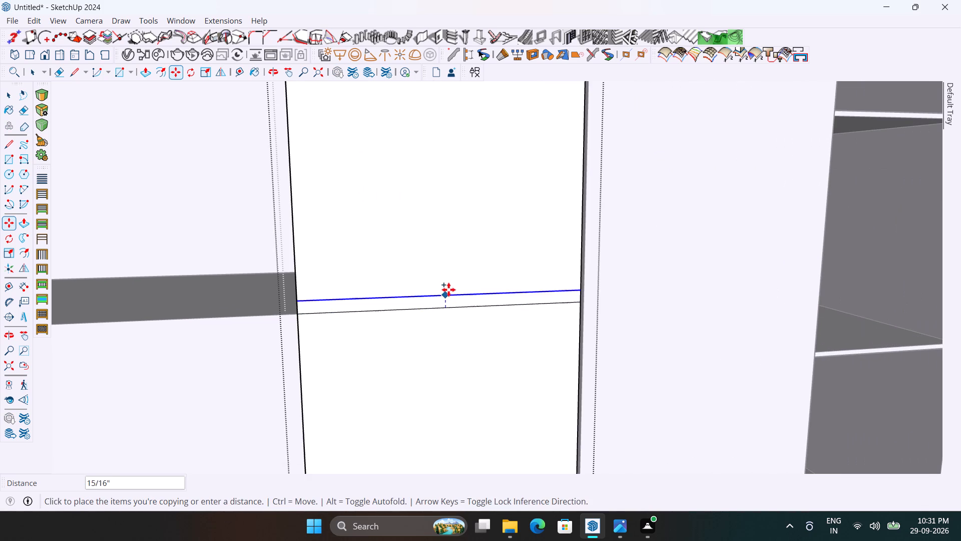
{"action": "type", "text": "0.15"}
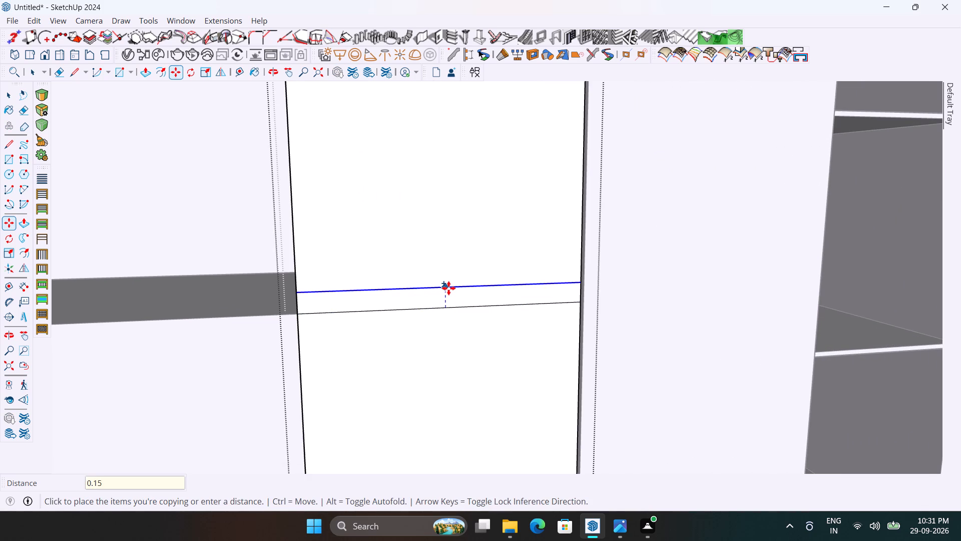
{"action": "key", "text": "Return"}
{"action": "scroll", "coordinate": [448, 306], "scroll_direction": "up", "scroll_amount": 9}
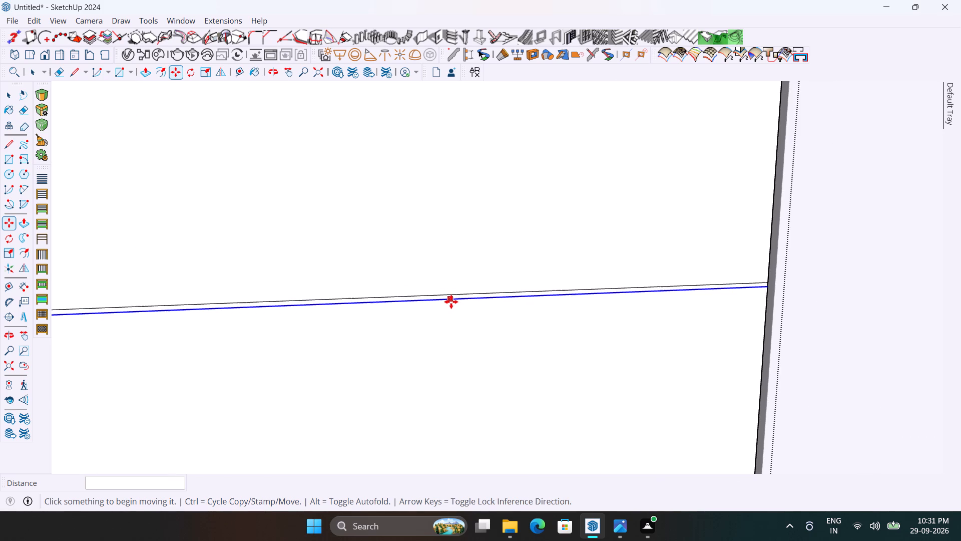
{"action": "left_click", "coordinate": [451, 302], "text": "ctrl"}
{"action": "key", "text": "0"}
{"action": "type", "text": ".15"}
{"action": "key", "text": "Return"}
Erase the middle of the three countertop-height lines, leaving only the two offset lines across the door panel.
{"action": "key", "text": "e"}
{"action": "scroll", "coordinate": [446, 321], "scroll_direction": "up", "scroll_amount": 4}
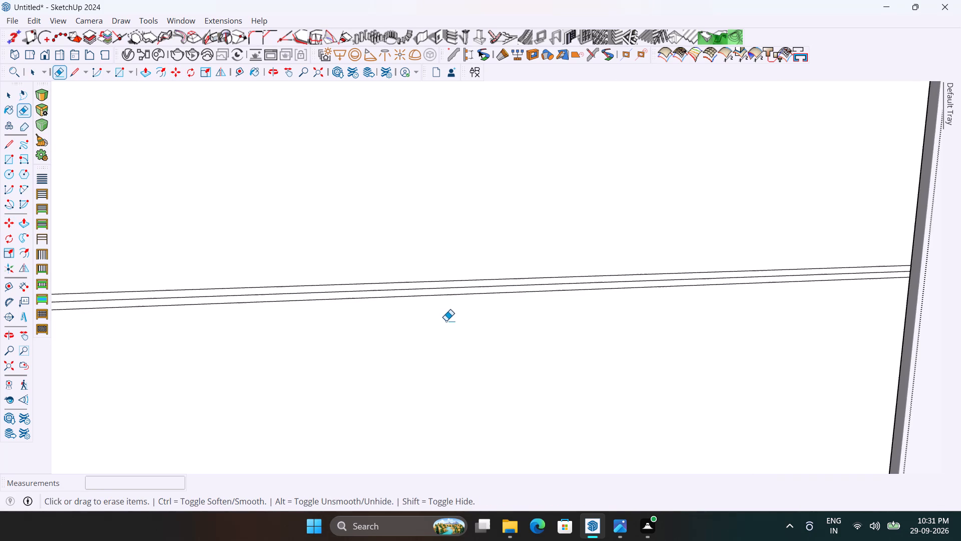
{"action": "left_click", "coordinate": [460, 288]}
Push the thin countertop-height strip 3/4" inward through the door panel beside the counter and leave its editing mode.
{"action": "scroll", "coordinate": [502, 288], "scroll_direction": "down", "scroll_amount": 11}
{"action": "middle_click_drag", "start_coordinate": [542, 316], "coordinate": [544, 317]}
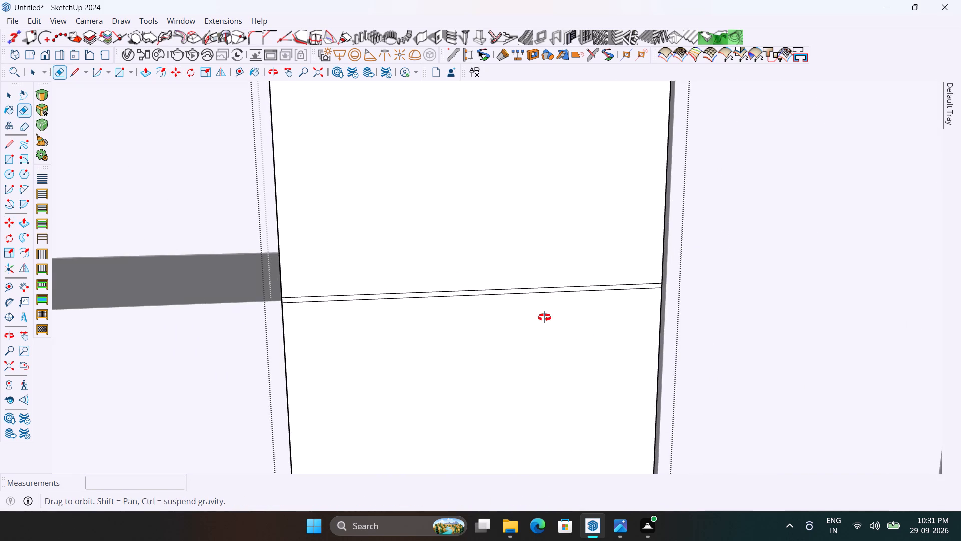
{"action": "middle_click_drag", "start_coordinate": [544, 317], "coordinate": [648, 342]}
{"action": "scroll", "coordinate": [586, 372], "scroll_direction": "up", "scroll_amount": 4}
{"action": "key", "text": "p"}
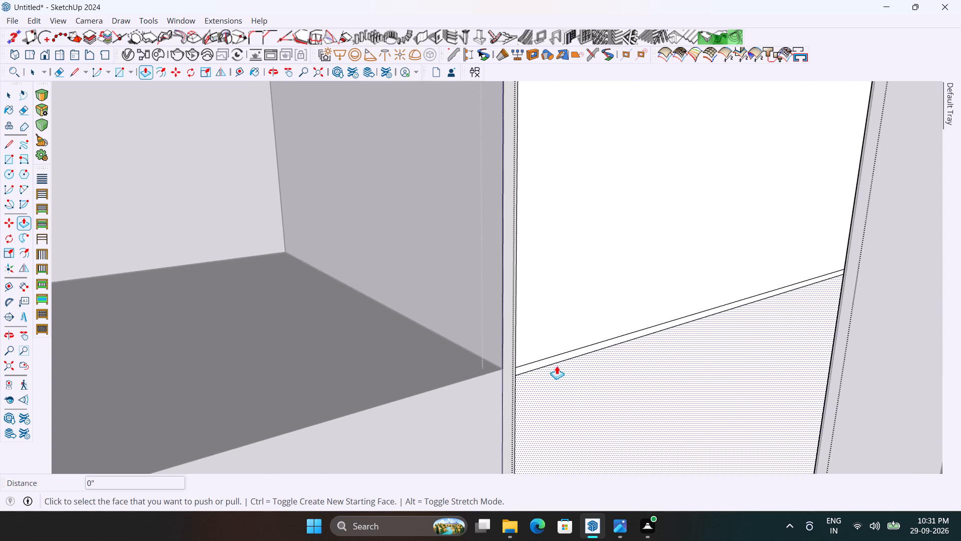
{"action": "left_click", "coordinate": [548, 361]}
{"action": "left_click", "coordinate": [505, 364]}
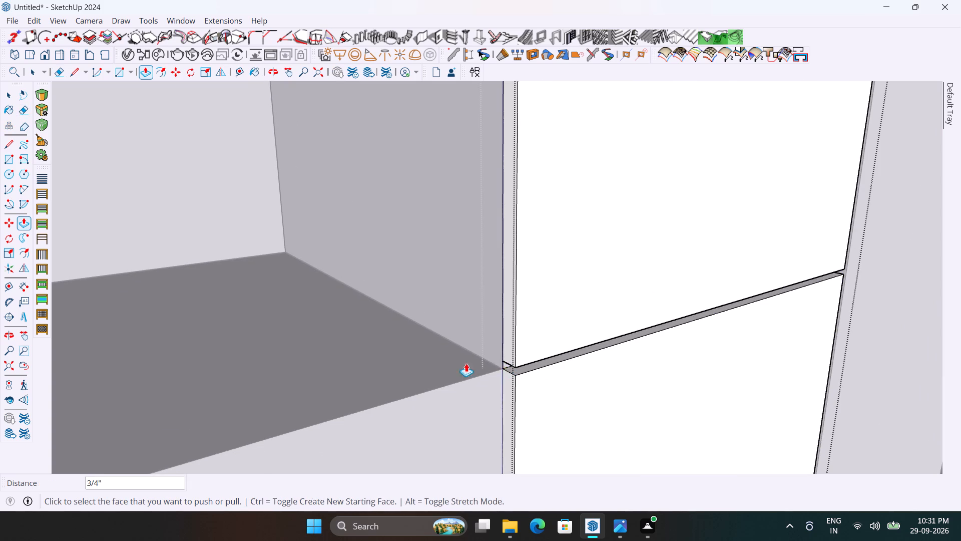
{"action": "scroll", "coordinate": [430, 348], "scroll_direction": "down", "scroll_amount": 20}
{"action": "scroll", "coordinate": [430, 348], "scroll_direction": "down", "scroll_amount": 2}
{"action": "key", "text": "space"}
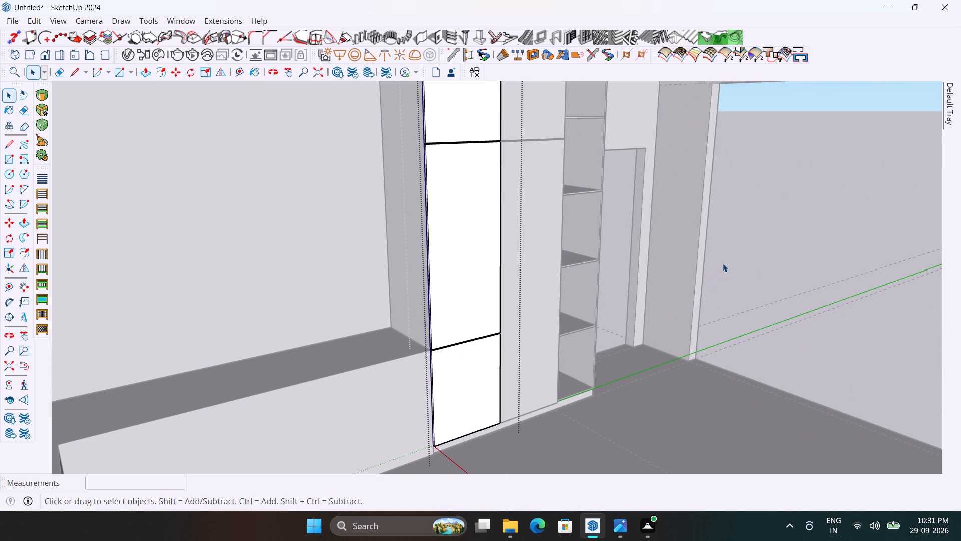
{"action": "left_click", "coordinate": [725, 258]}
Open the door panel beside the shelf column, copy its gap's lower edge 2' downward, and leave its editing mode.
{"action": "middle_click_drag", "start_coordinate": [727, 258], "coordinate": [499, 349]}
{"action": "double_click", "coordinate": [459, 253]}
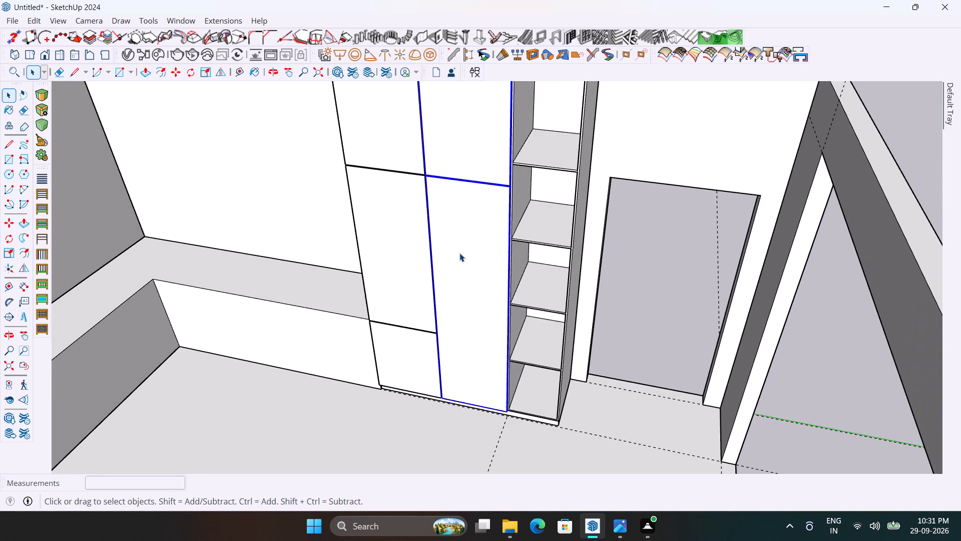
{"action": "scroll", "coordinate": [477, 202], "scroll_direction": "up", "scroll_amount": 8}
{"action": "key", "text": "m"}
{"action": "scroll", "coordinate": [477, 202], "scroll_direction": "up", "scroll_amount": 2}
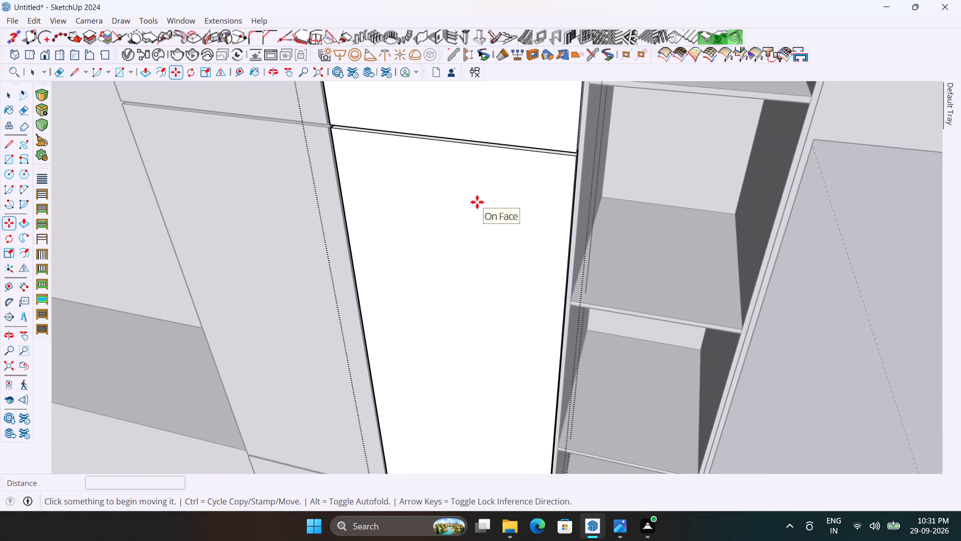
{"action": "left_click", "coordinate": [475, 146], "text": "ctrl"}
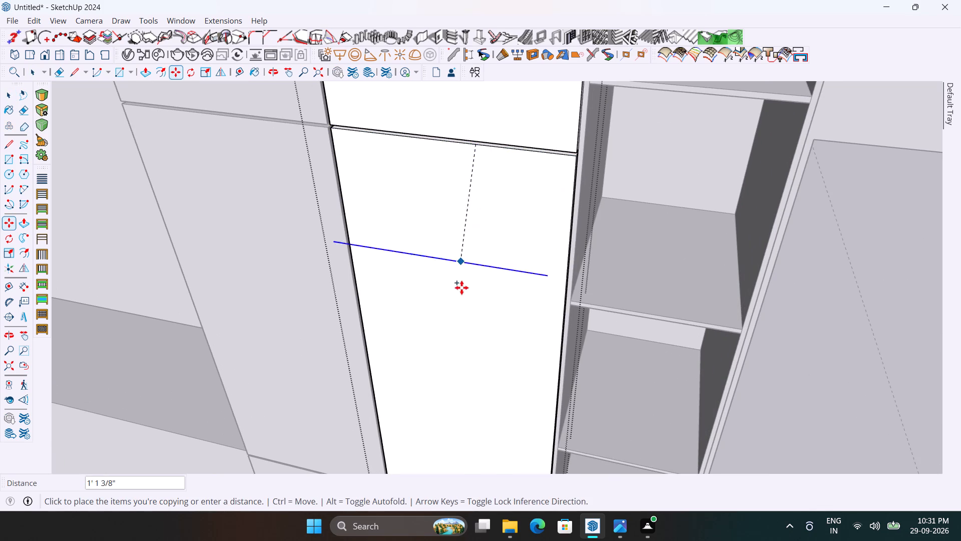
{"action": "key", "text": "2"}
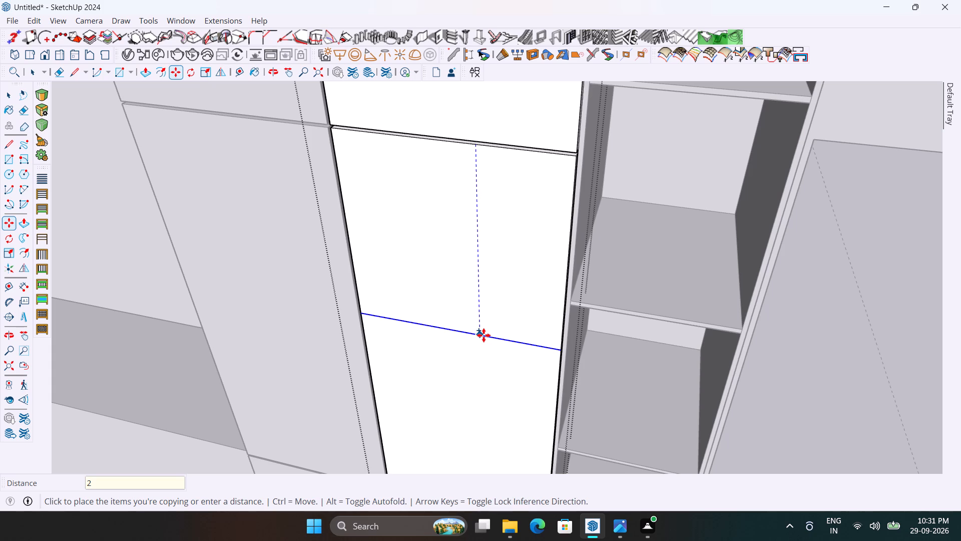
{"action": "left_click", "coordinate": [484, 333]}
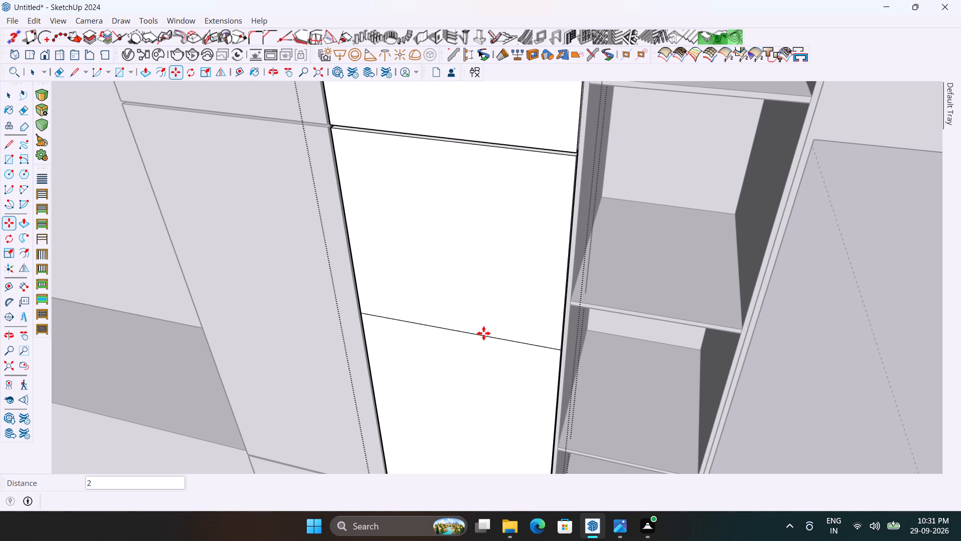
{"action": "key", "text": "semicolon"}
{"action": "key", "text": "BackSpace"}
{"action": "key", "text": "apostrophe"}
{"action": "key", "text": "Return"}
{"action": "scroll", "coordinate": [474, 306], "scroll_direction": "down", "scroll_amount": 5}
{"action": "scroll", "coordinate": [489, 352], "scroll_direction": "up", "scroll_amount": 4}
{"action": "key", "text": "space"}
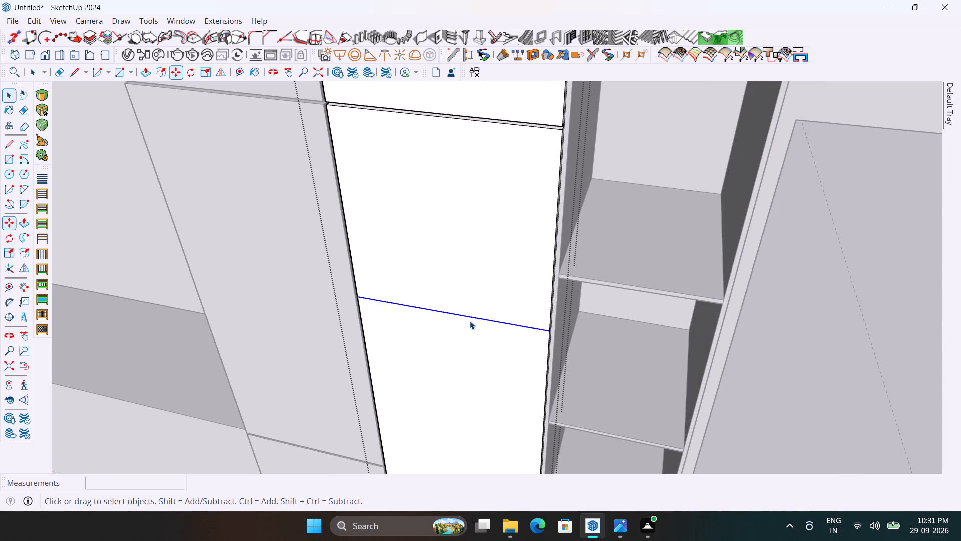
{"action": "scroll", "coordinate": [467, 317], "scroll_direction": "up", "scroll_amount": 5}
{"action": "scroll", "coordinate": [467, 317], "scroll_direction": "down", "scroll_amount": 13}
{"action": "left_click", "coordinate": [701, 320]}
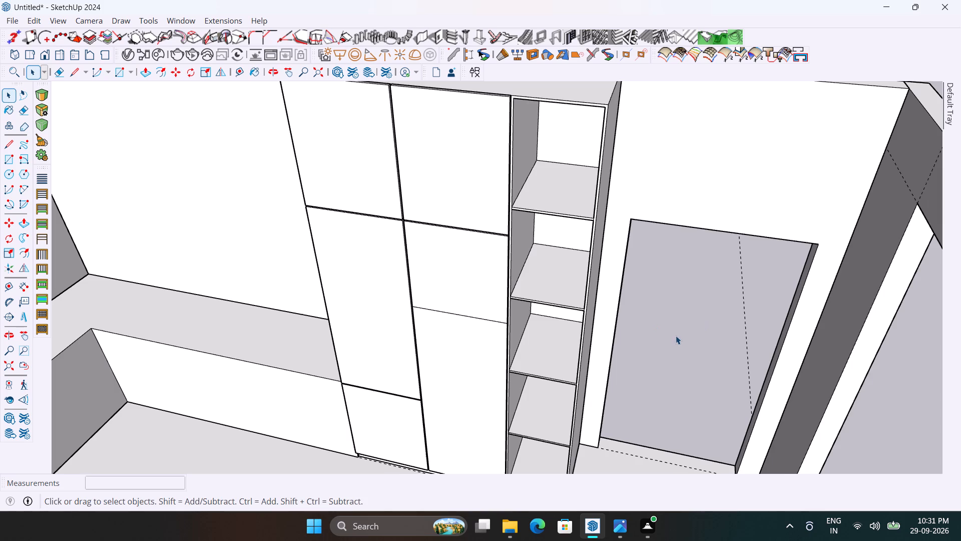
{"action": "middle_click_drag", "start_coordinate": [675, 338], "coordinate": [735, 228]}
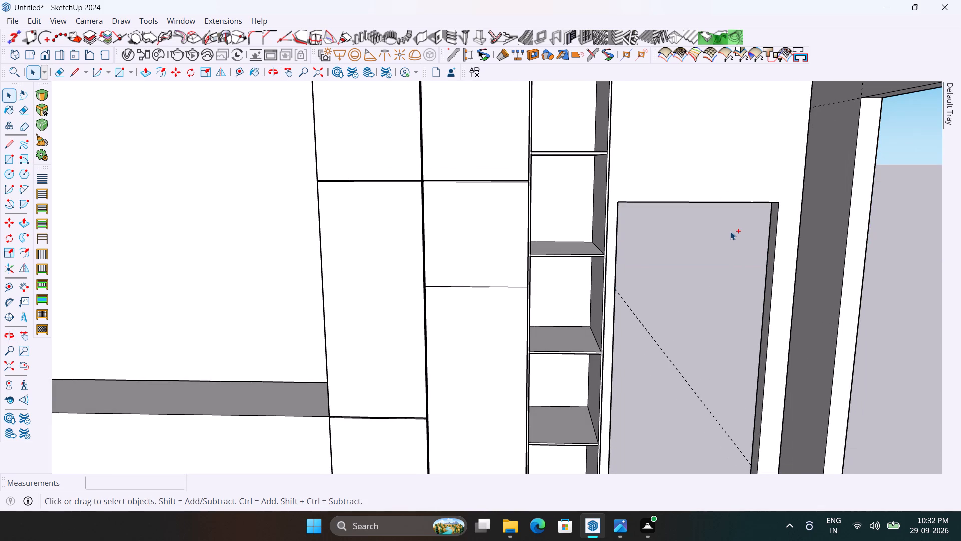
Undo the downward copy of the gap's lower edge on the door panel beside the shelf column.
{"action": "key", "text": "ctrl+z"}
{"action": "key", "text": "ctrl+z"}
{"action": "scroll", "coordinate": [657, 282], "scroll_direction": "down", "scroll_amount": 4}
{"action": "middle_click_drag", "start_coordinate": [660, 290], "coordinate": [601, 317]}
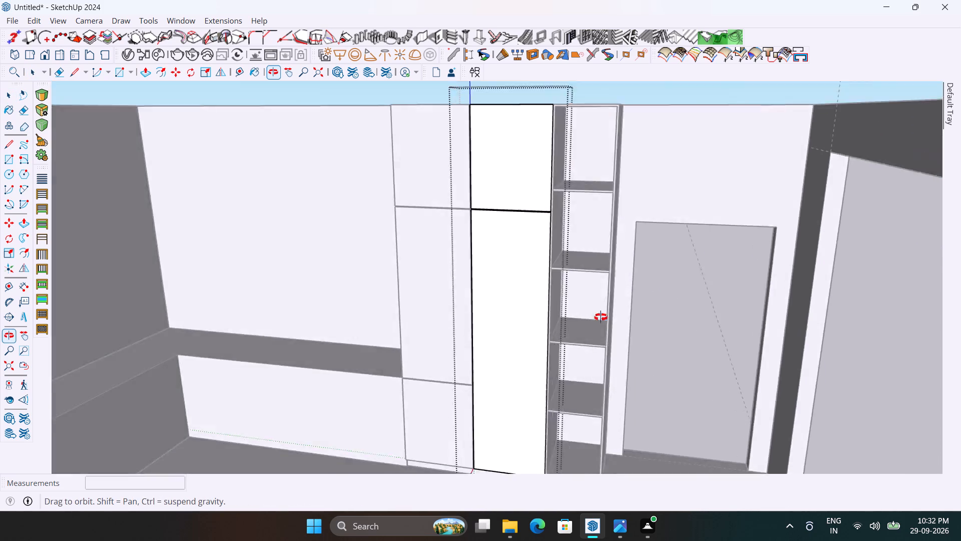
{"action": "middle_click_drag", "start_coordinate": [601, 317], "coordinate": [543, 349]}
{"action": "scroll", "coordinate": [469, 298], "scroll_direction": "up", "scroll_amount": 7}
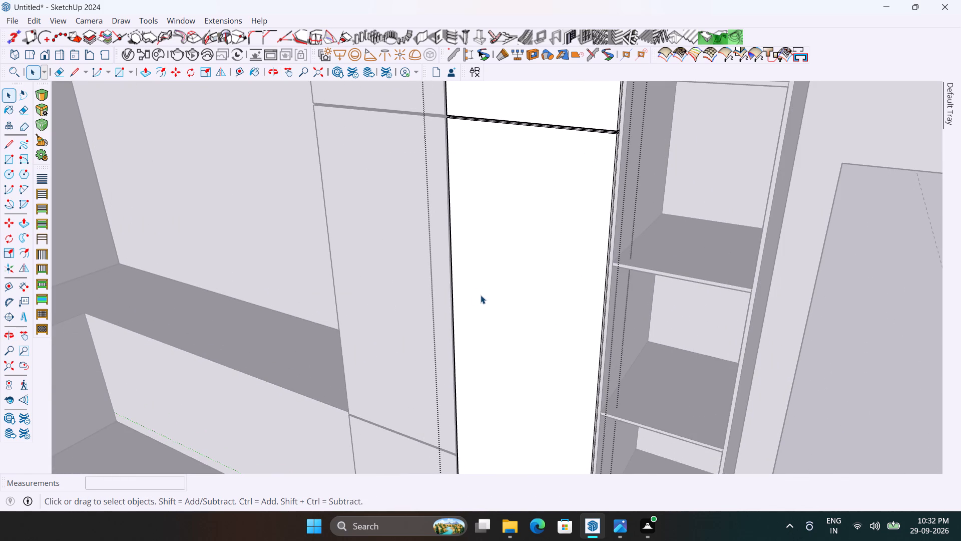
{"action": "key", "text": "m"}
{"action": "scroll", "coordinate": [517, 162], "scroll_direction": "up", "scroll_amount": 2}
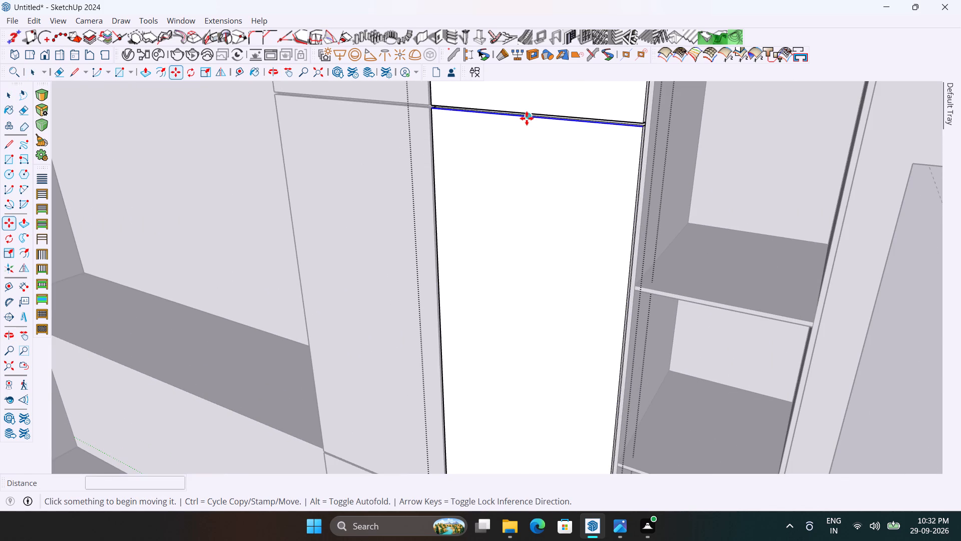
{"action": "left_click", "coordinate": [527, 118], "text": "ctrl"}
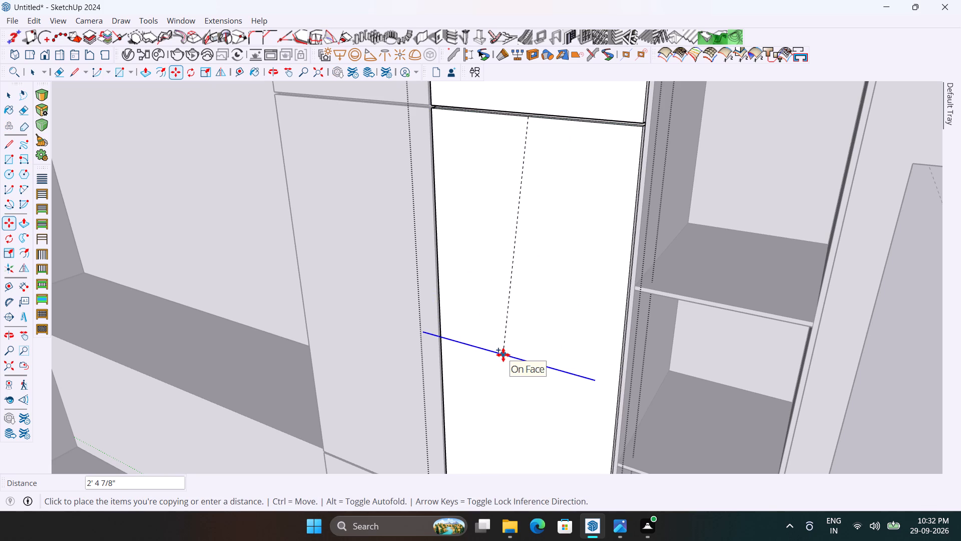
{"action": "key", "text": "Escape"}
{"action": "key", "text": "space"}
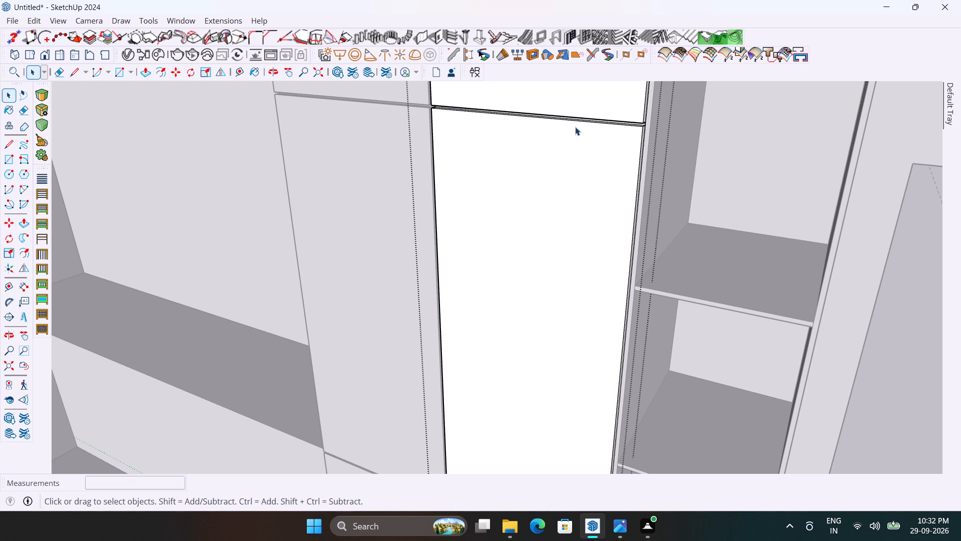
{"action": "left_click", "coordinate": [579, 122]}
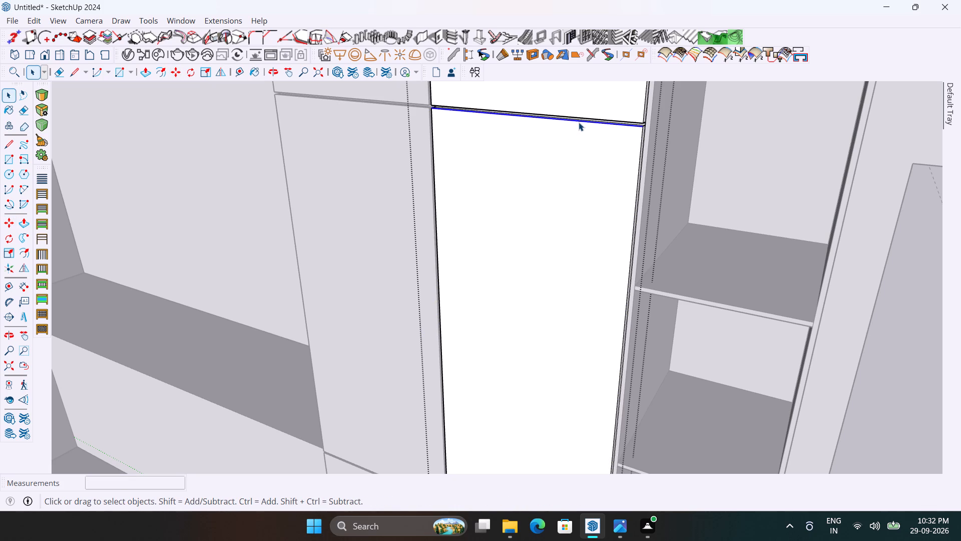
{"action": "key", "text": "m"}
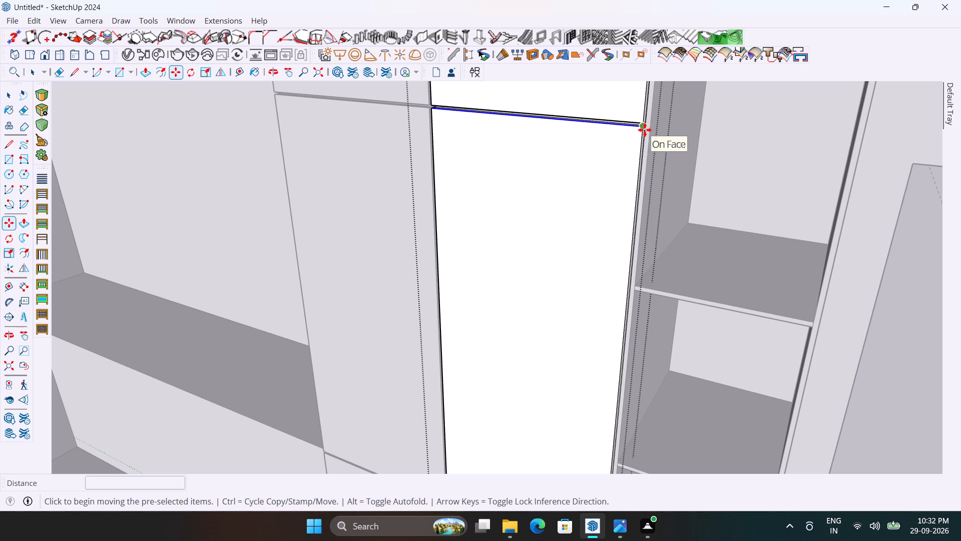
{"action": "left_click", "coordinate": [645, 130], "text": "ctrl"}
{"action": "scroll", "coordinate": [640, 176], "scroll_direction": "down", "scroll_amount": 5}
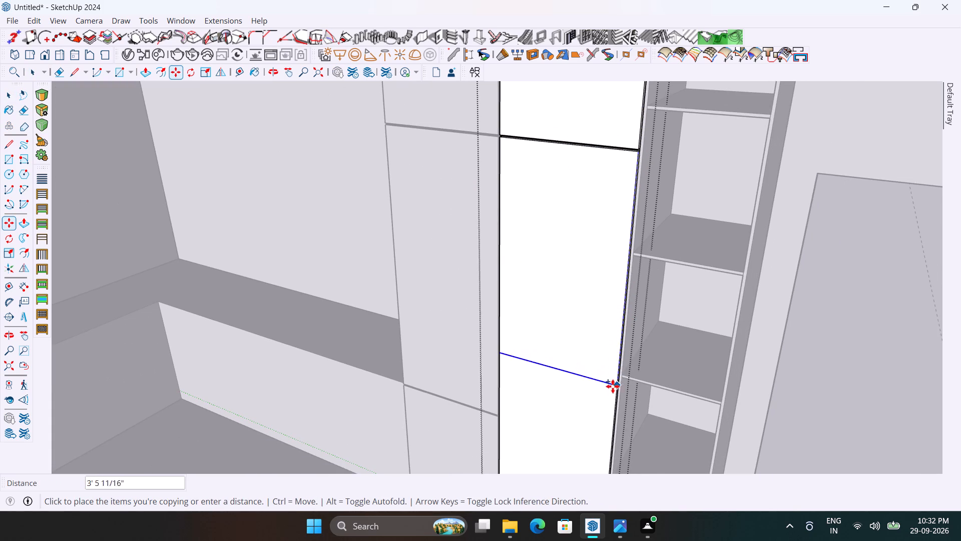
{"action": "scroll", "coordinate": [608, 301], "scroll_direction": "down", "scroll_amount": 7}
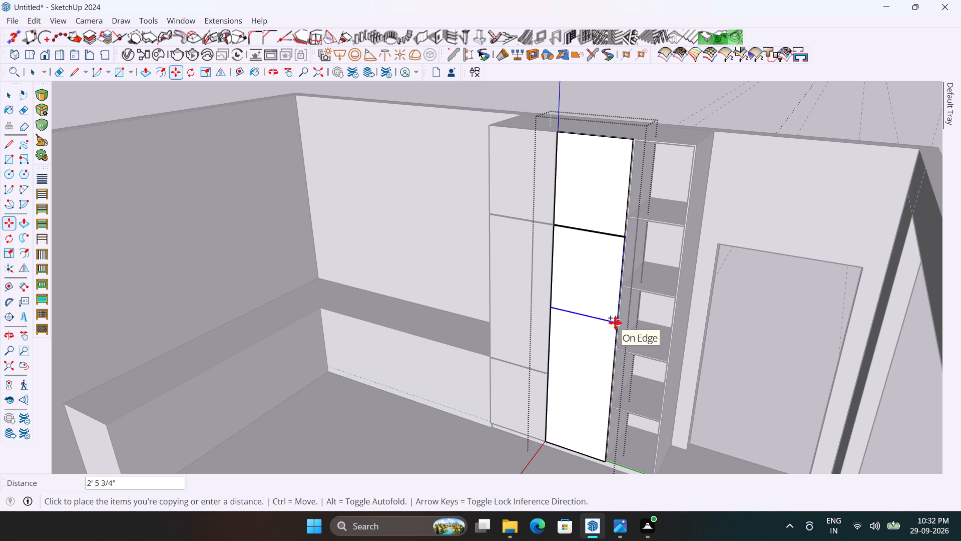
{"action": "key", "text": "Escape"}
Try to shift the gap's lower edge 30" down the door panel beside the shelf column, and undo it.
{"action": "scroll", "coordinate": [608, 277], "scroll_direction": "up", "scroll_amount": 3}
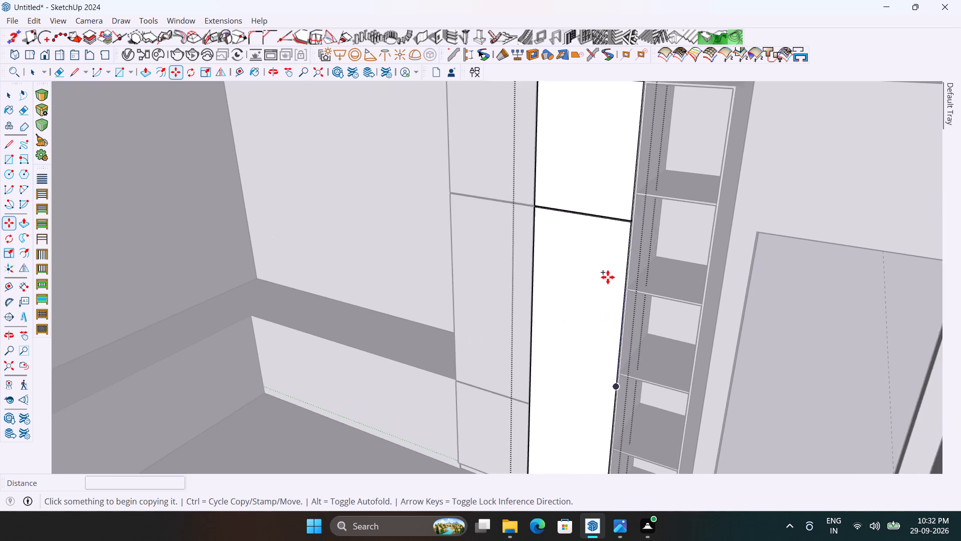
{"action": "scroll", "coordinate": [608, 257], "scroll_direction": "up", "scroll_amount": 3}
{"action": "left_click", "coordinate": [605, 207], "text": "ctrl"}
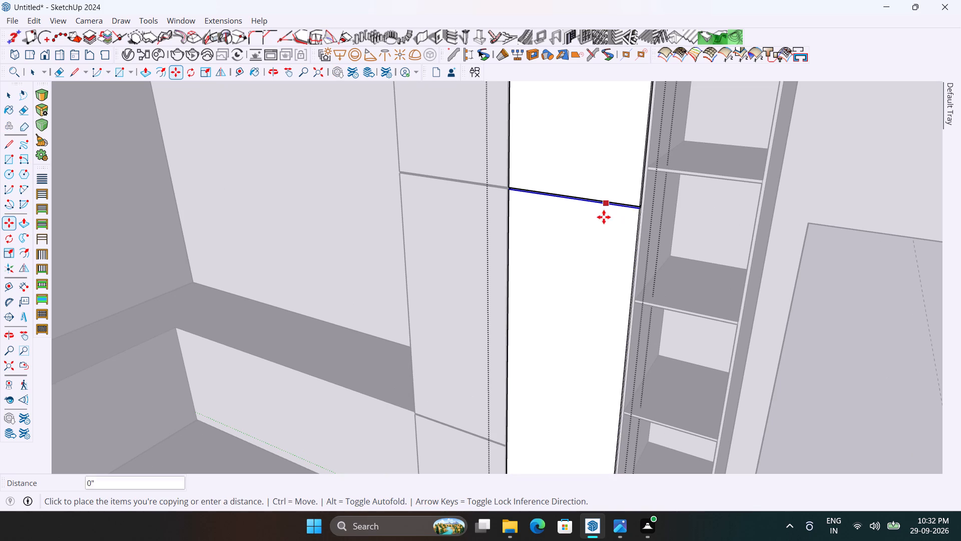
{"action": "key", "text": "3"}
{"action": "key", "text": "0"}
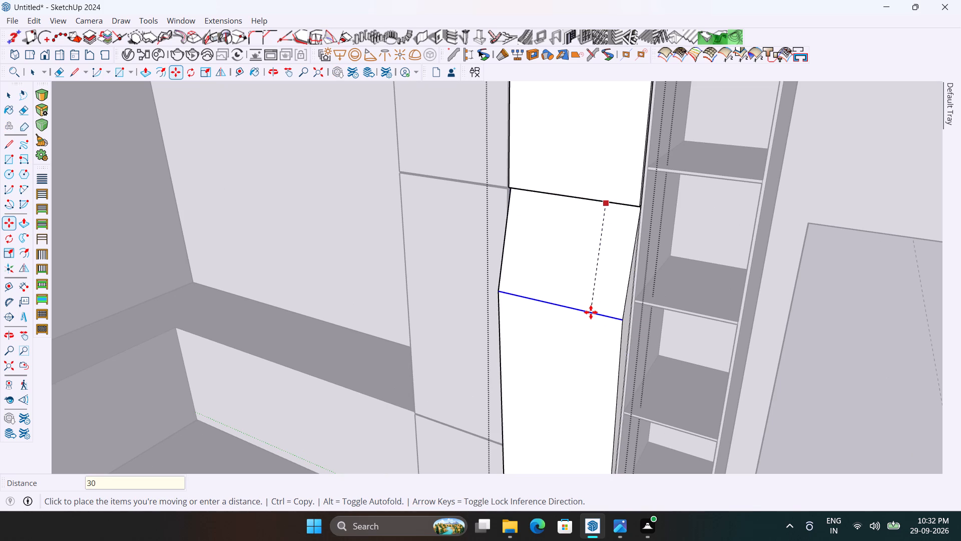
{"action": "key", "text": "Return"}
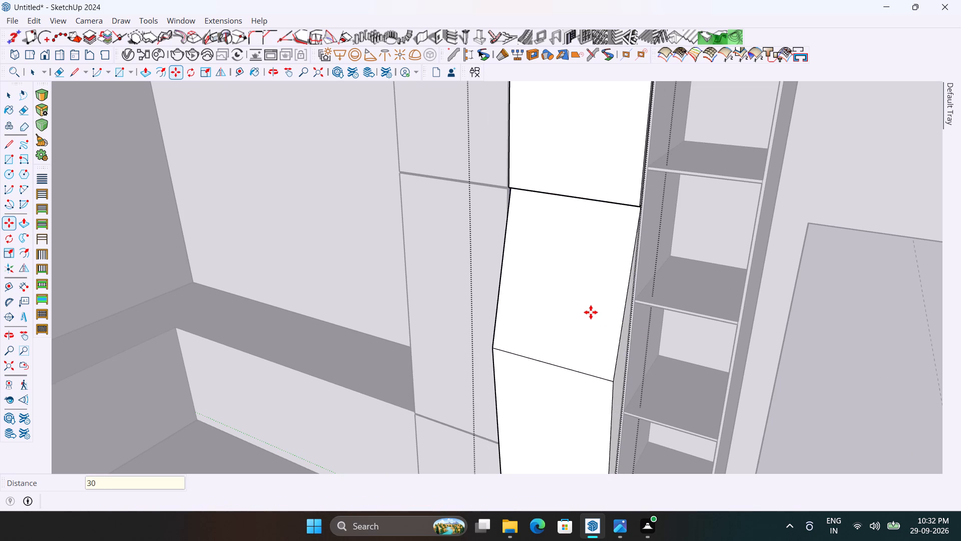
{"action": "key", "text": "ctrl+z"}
Copy the gap's lower edge 2' 6" straight down the face of the door panel beside the shelf column.
{"action": "left_click", "coordinate": [611, 206], "text": "ctrl"}
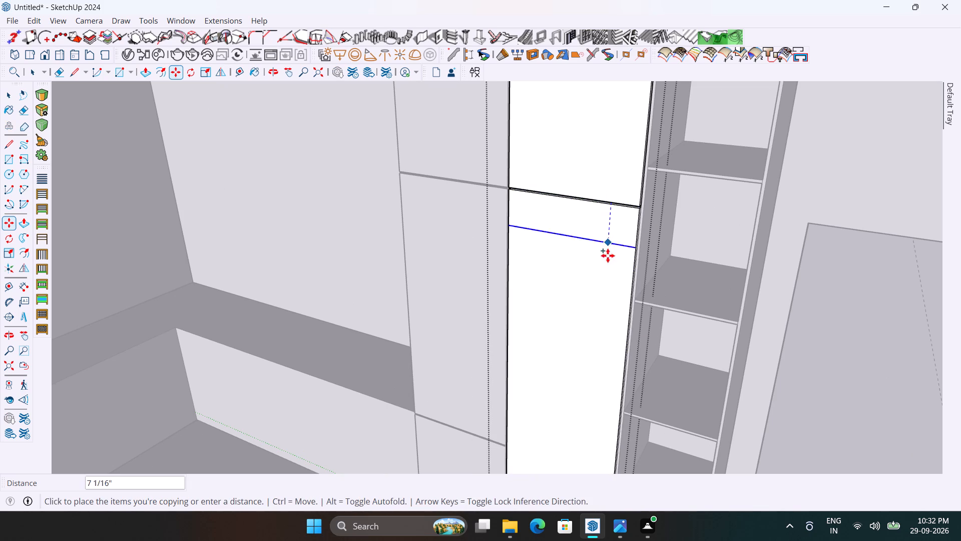
{"action": "left_click", "coordinate": [605, 354]}
Offset copies of the new line 0.15" above and below it, erasing the original middle line to leave a thin strip.
{"action": "scroll", "coordinate": [593, 362], "scroll_direction": "up", "scroll_amount": 6}
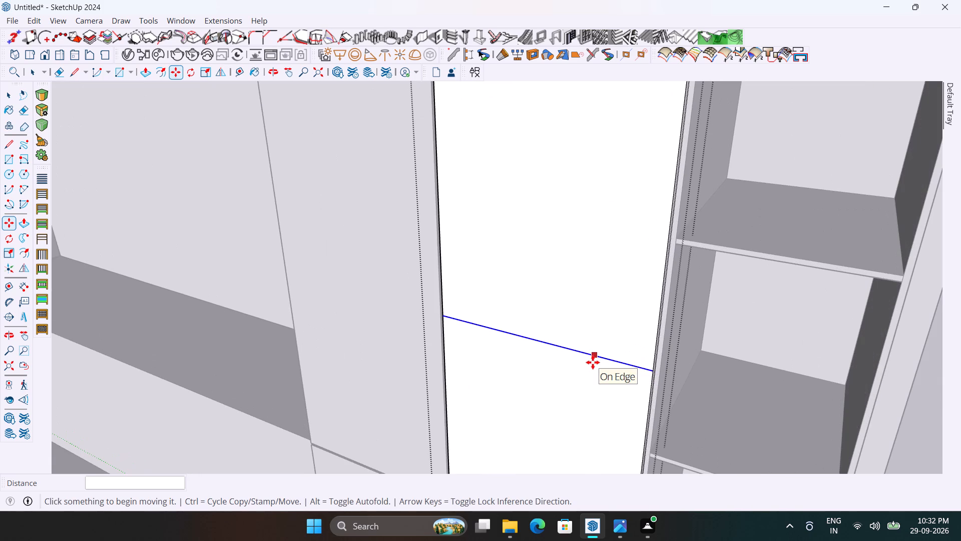
{"action": "left_click", "coordinate": [594, 357]}
{"action": "type", "text": "0.15"}
{"action": "key", "text": "Return"}
{"action": "scroll", "coordinate": [596, 365], "scroll_direction": "up", "scroll_amount": 6}
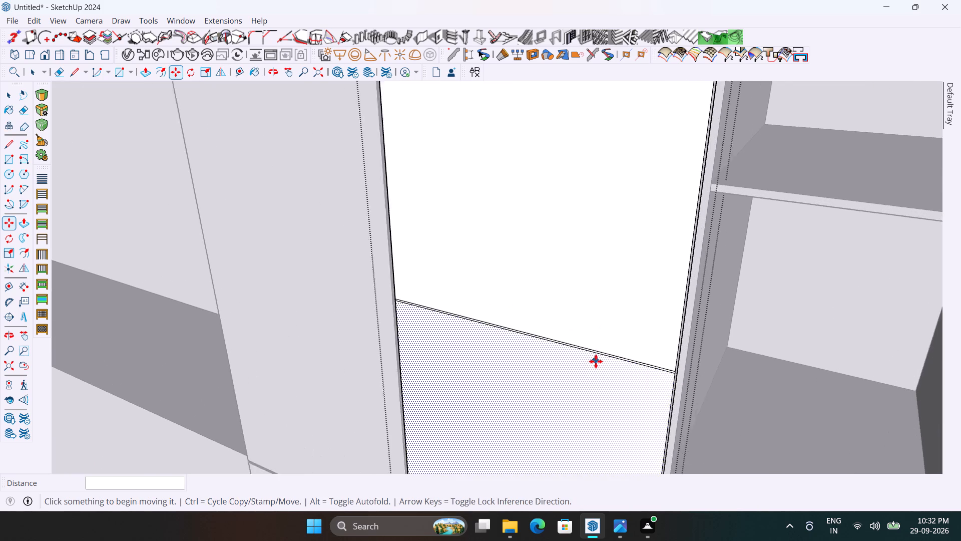
{"action": "scroll", "coordinate": [596, 361], "scroll_direction": "up", "scroll_amount": 6}
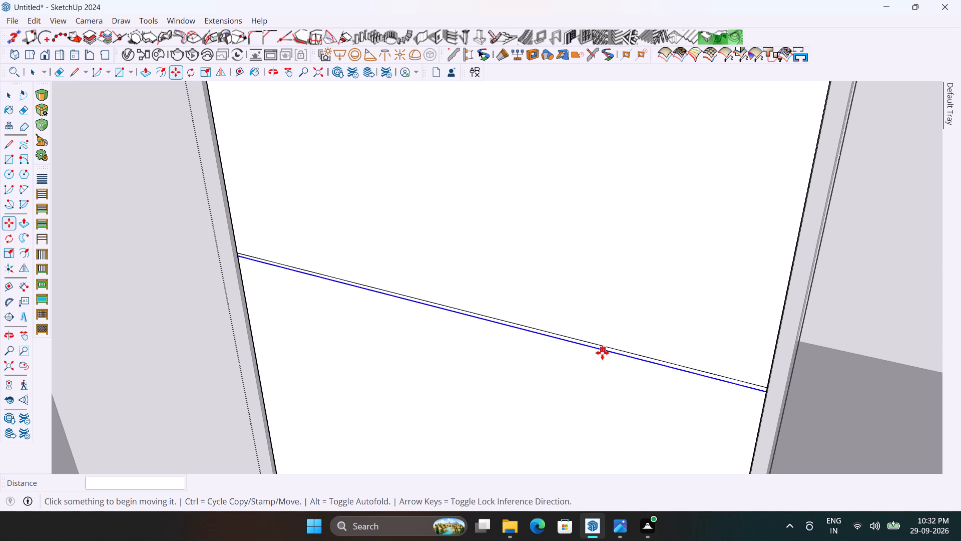
{"action": "left_click", "coordinate": [602, 353]}
{"action": "type", "text": "0.15"}
{"action": "key", "text": "Return"}
{"action": "key", "text": "e"}
{"action": "scroll", "coordinate": [600, 370], "scroll_direction": "up", "scroll_amount": 2}
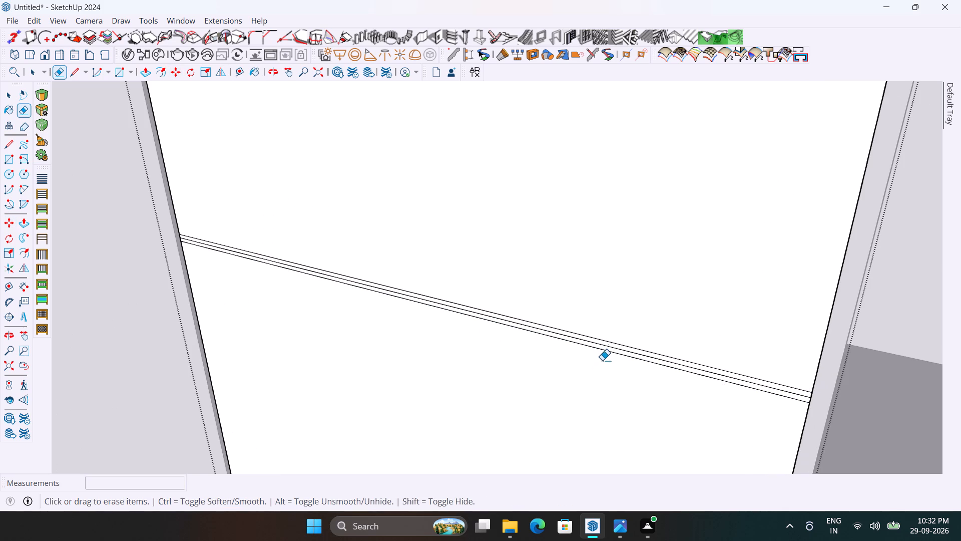
{"action": "left_click", "coordinate": [611, 349]}
Push the thin strip 3/4" inward through the door panel beside the shelf column and leave its editing mode.
{"action": "scroll", "coordinate": [504, 330], "scroll_direction": "down", "scroll_amount": 6}
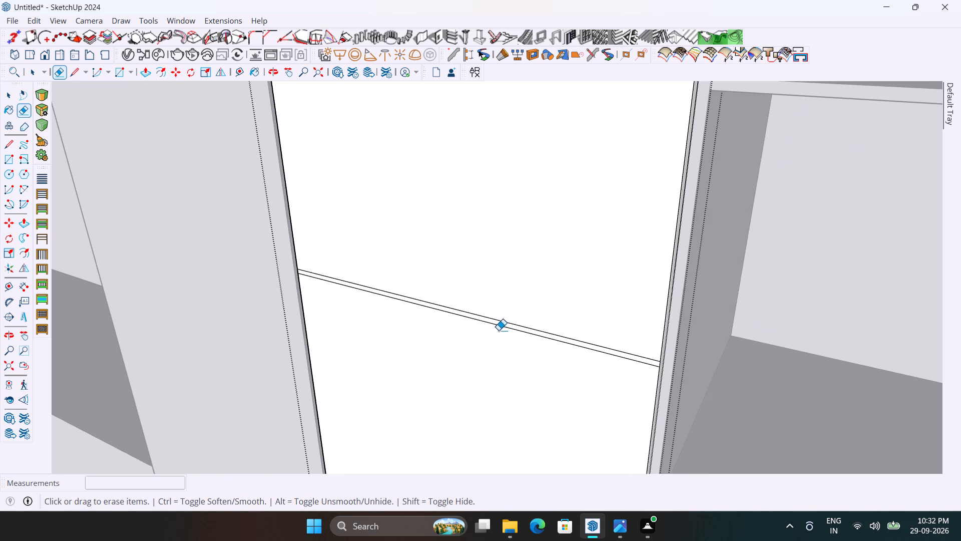
{"action": "middle_click_drag", "start_coordinate": [560, 352], "coordinate": [546, 348]}
{"action": "key", "text": "p"}
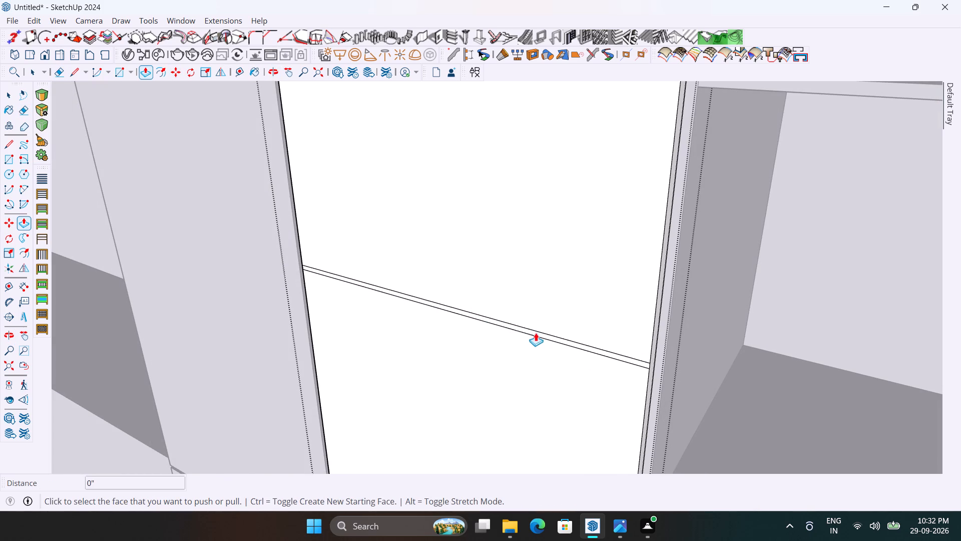
{"action": "scroll", "coordinate": [668, 374], "scroll_direction": "up", "scroll_amount": 3}
{"action": "left_click", "coordinate": [637, 361]}
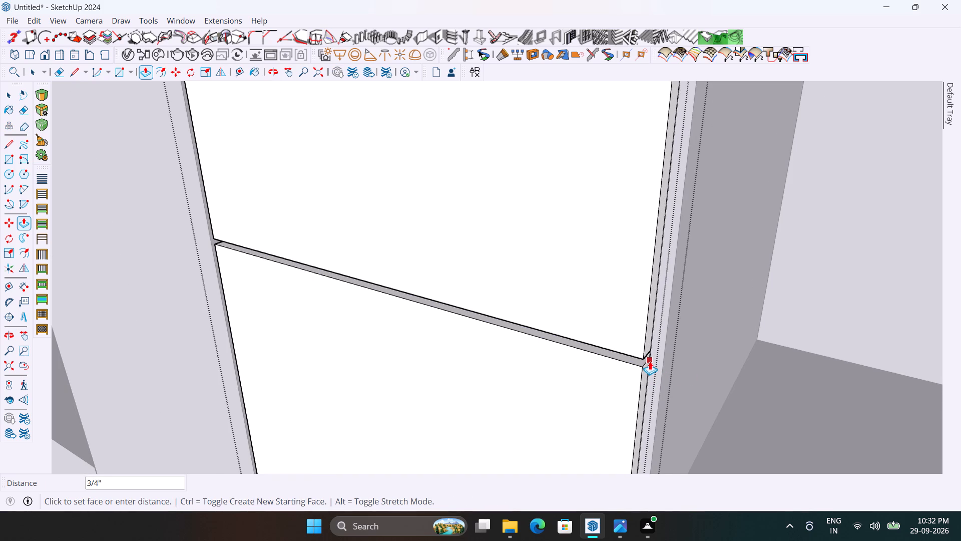
{"action": "left_click", "coordinate": [650, 361]}
{"action": "scroll", "coordinate": [612, 285], "scroll_direction": "down", "scroll_amount": 19}
{"action": "key", "text": "space"}
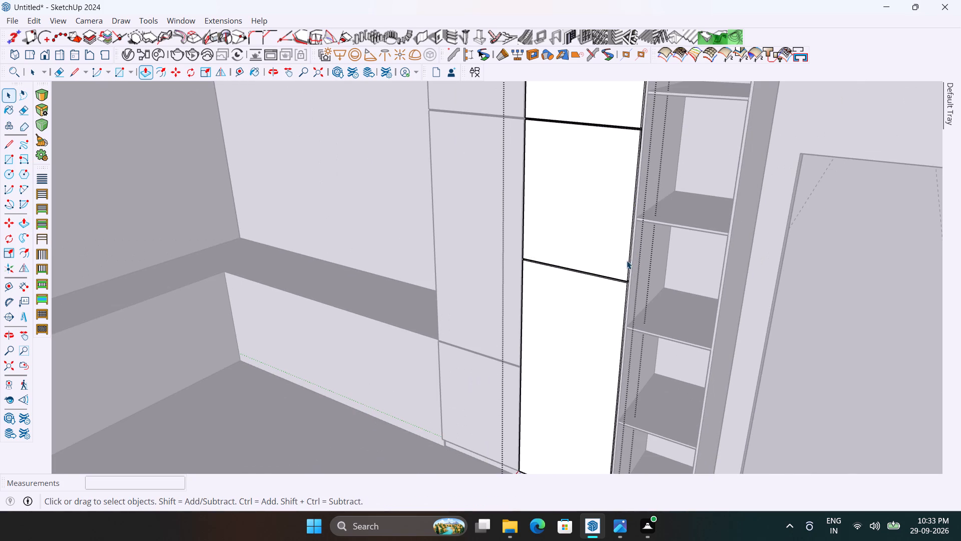
{"action": "left_click", "coordinate": [807, 288]}
Open the door panel beside the counter and copy its gap's lower edge to the panel bottom, dividing the distance by 2.
{"action": "scroll", "coordinate": [742, 233], "scroll_direction": "down", "scroll_amount": 5}
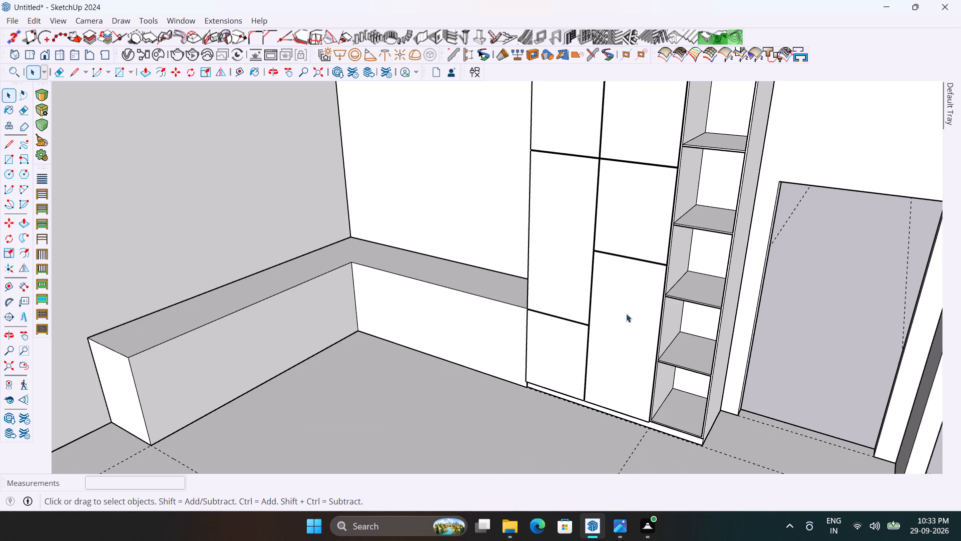
{"action": "middle_click_drag", "start_coordinate": [555, 335], "coordinate": [627, 375]}
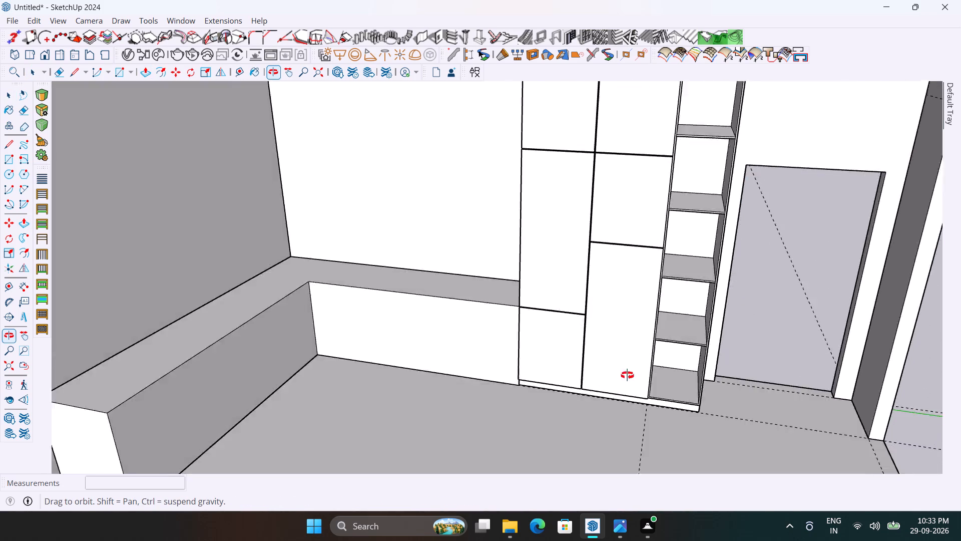
{"action": "middle_click_drag", "start_coordinate": [627, 375], "coordinate": [743, 351]}
{"action": "scroll", "coordinate": [541, 341], "scroll_direction": "up", "scroll_amount": 5}
{"action": "middle_click_drag", "start_coordinate": [514, 333], "coordinate": [651, 344]}
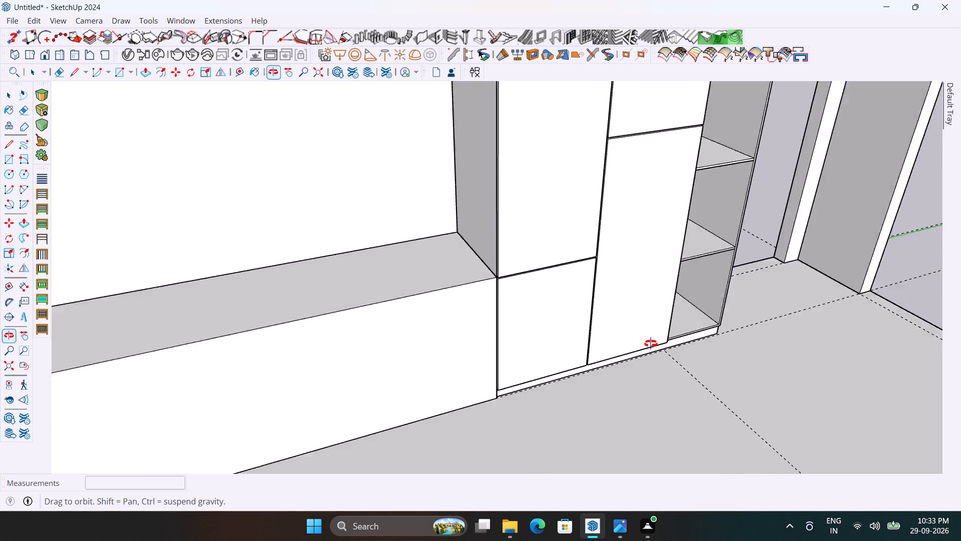
{"action": "middle_click_drag", "start_coordinate": [651, 344], "coordinate": [643, 324]}
{"action": "scroll", "coordinate": [592, 291], "scroll_direction": "up", "scroll_amount": 3}
{"action": "middle_click_drag", "start_coordinate": [563, 311], "coordinate": [579, 301]}
{"action": "scroll", "coordinate": [553, 331], "scroll_direction": "up", "scroll_amount": 3}
{"action": "middle_click_drag", "start_coordinate": [551, 334], "coordinate": [536, 309]}
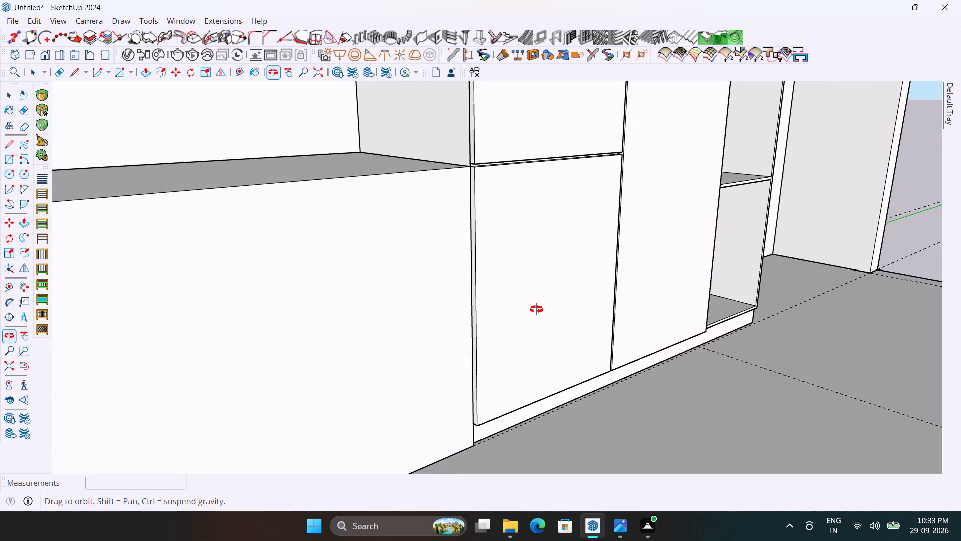
{"action": "middle_click_drag", "start_coordinate": [536, 309], "coordinate": [543, 328]}
{"action": "scroll", "coordinate": [518, 156], "scroll_direction": "down", "scroll_amount": 4}
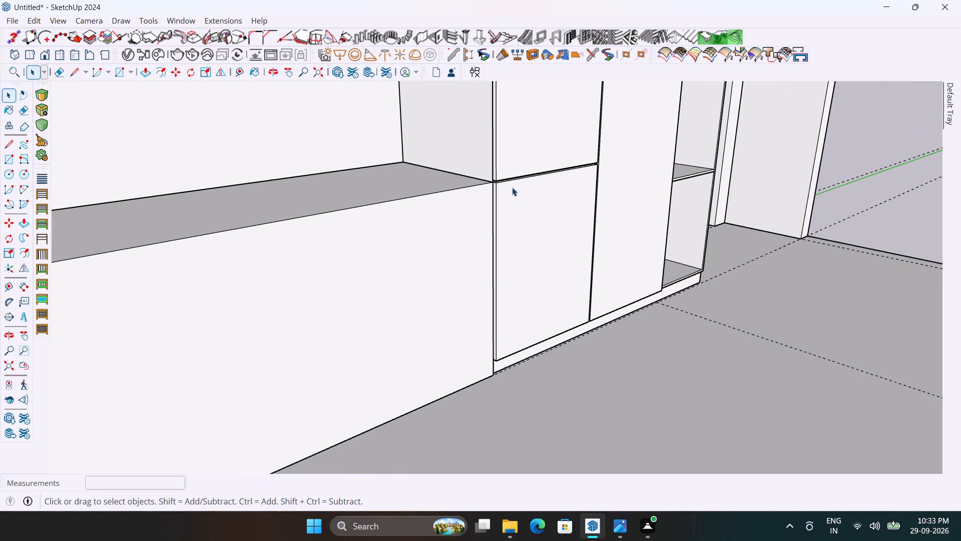
{"action": "middle_click_drag", "start_coordinate": [512, 187], "coordinate": [514, 237]}
{"action": "scroll", "coordinate": [532, 246], "scroll_direction": "up", "scroll_amount": 4}
{"action": "middle_click_drag", "start_coordinate": [534, 245], "coordinate": [537, 225]}
{"action": "key", "text": "m"}
{"action": "scroll", "coordinate": [537, 223], "scroll_direction": "up", "scroll_amount": 2}
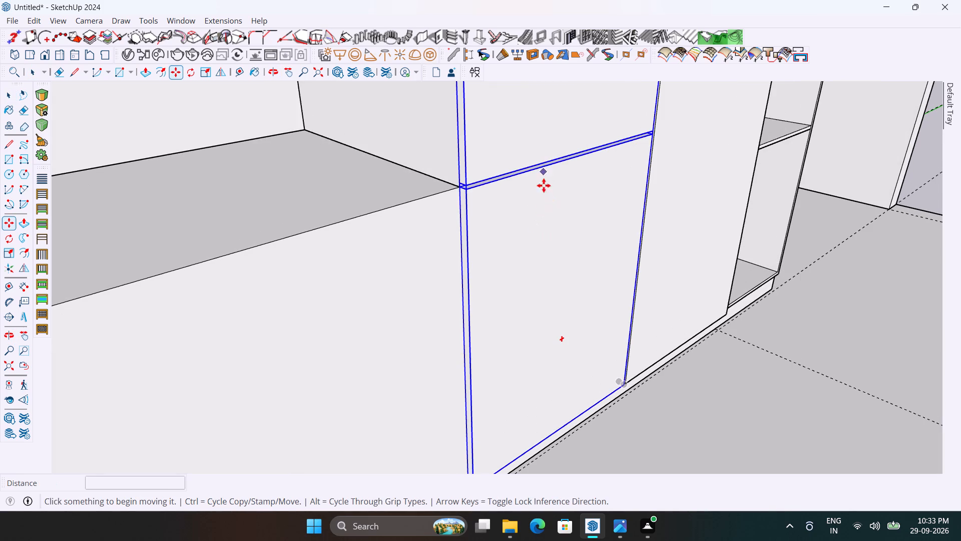
{"action": "key", "text": "space"}
{"action": "double_click", "coordinate": [543, 201]}
{"action": "key", "text": "m"}
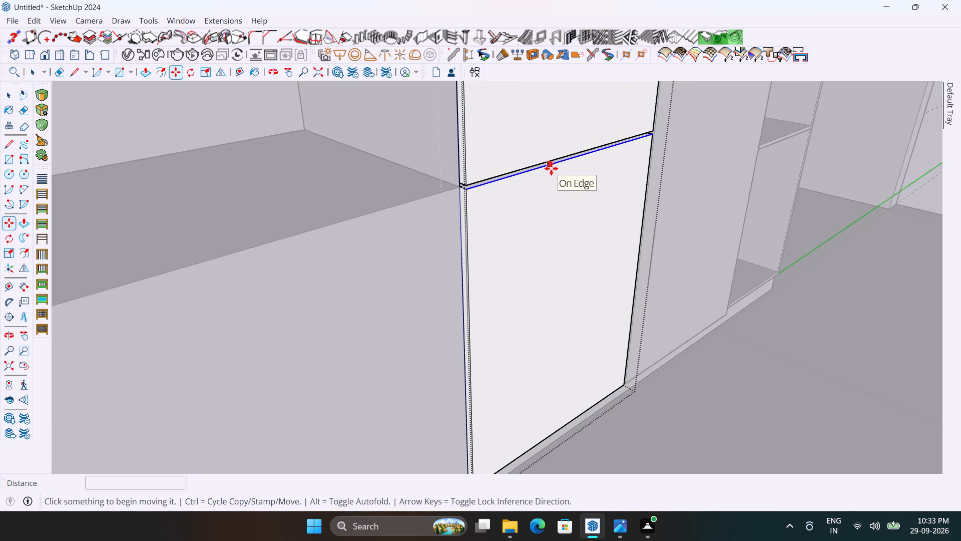
{"action": "left_click", "coordinate": [551, 168], "text": "ctrl"}
{"action": "scroll", "coordinate": [546, 263], "scroll_direction": "down", "scroll_amount": 3}
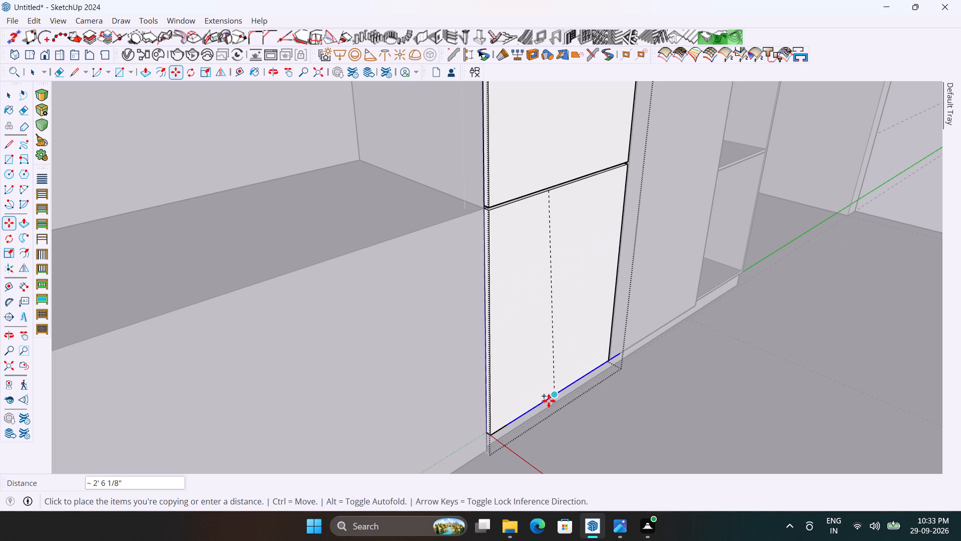
{"action": "left_click", "coordinate": [540, 404]}
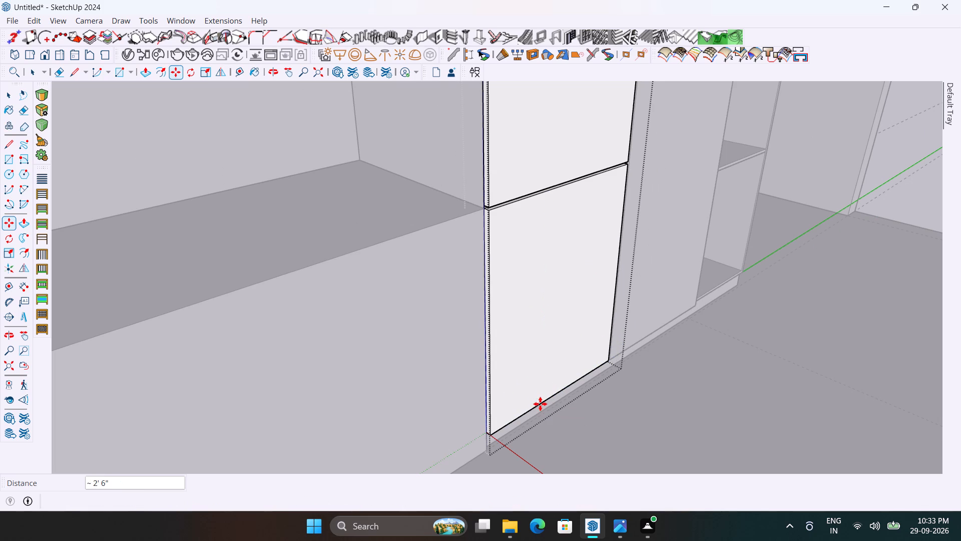
{"action": "type", "text": "2/"}
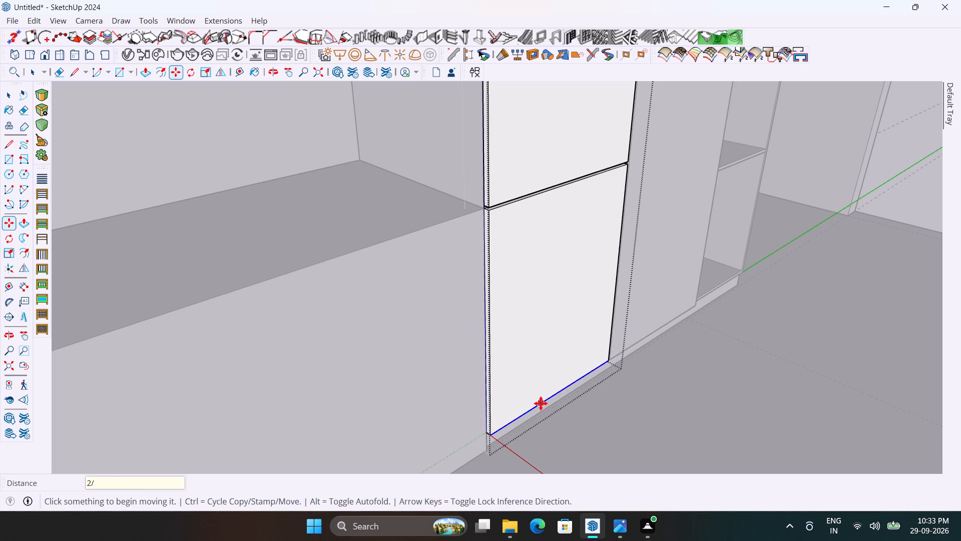
{"action": "key", "text": "Return"}
Offset copies of the lower section's midline 0.15" above and below it, erasing the middle line to leave a thin strip.
{"action": "scroll", "coordinate": [533, 309], "scroll_direction": "up", "scroll_amount": 3}
{"action": "middle_click_drag", "start_coordinate": [559, 327], "coordinate": [532, 296]}
{"action": "left_click", "coordinate": [533, 258], "text": "ctrl"}
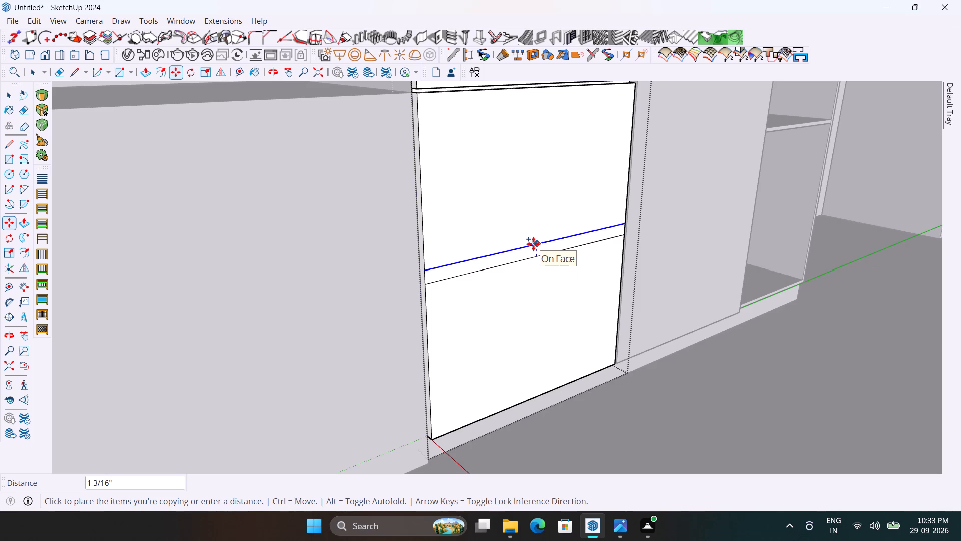
{"action": "type", "text": "0.15"}
{"action": "key", "text": "Return"}
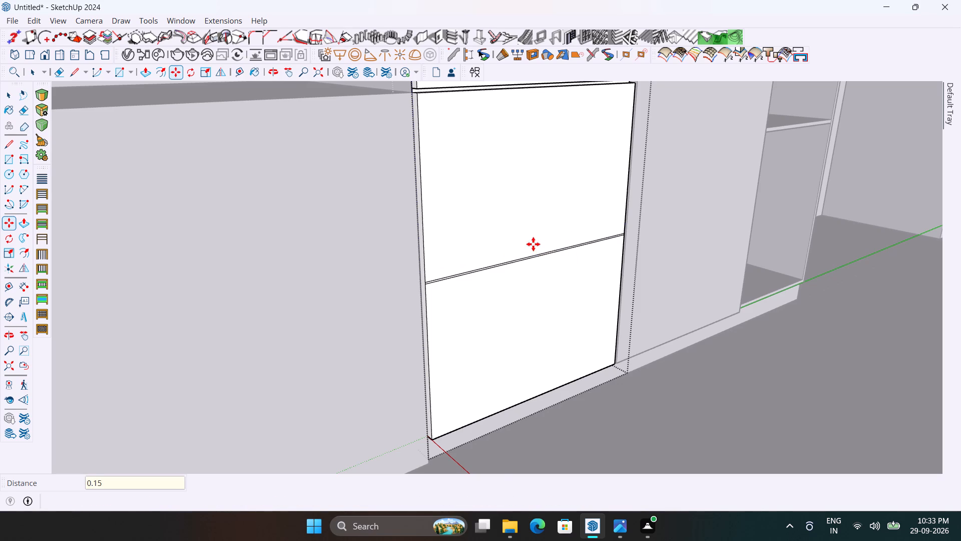
{"action": "scroll", "coordinate": [526, 268], "scroll_direction": "up", "scroll_amount": 7}
{"action": "left_click", "coordinate": [532, 251], "text": "ctrl"}
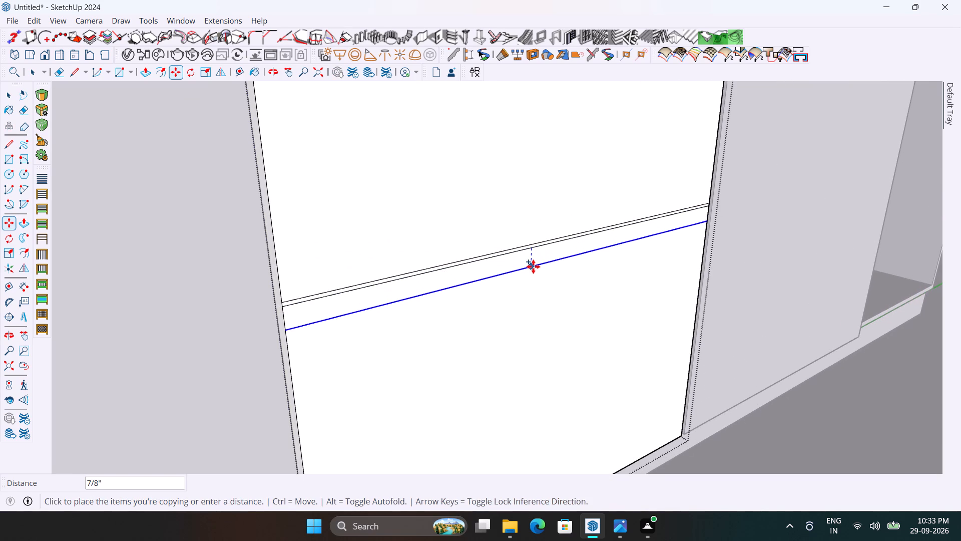
{"action": "type", "text": "0.15"}
{"action": "key", "text": "Return"}
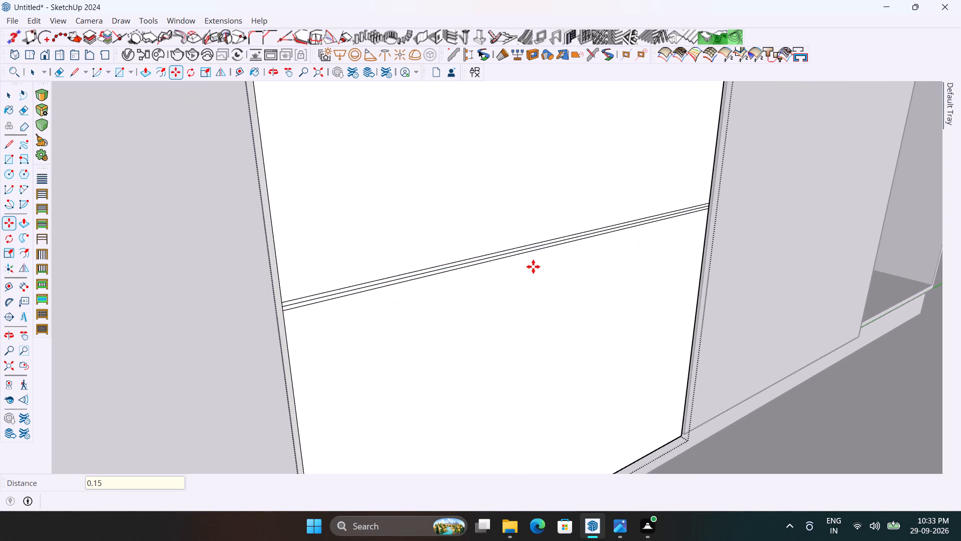
{"action": "scroll", "coordinate": [523, 266], "scroll_direction": "up", "scroll_amount": 2}
{"action": "key", "text": "e"}
{"action": "scroll", "coordinate": [523, 266], "scroll_direction": "up", "scroll_amount": 4}
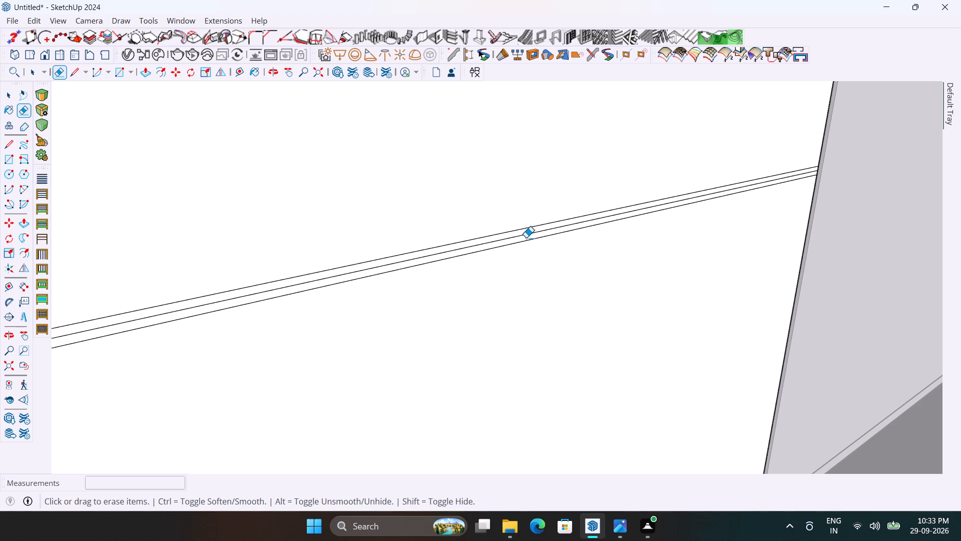
{"action": "left_click", "coordinate": [528, 235]}
Push the lower section's thin strip inward through the panel's thickness to cut a gap between two drawer fronts.
{"action": "scroll", "coordinate": [550, 232], "scroll_direction": "down", "scroll_amount": 6}
{"action": "middle_click_drag", "start_coordinate": [559, 263], "coordinate": [571, 272]}
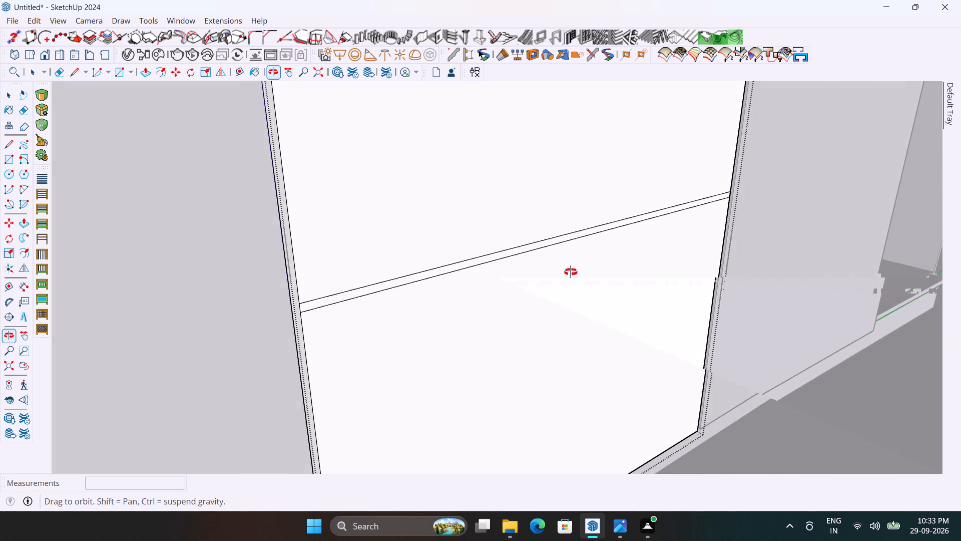
{"action": "middle_click_drag", "start_coordinate": [571, 272], "coordinate": [575, 273]}
{"action": "key", "text": "p"}
{"action": "scroll", "coordinate": [432, 315], "scroll_direction": "up", "scroll_amount": 2}
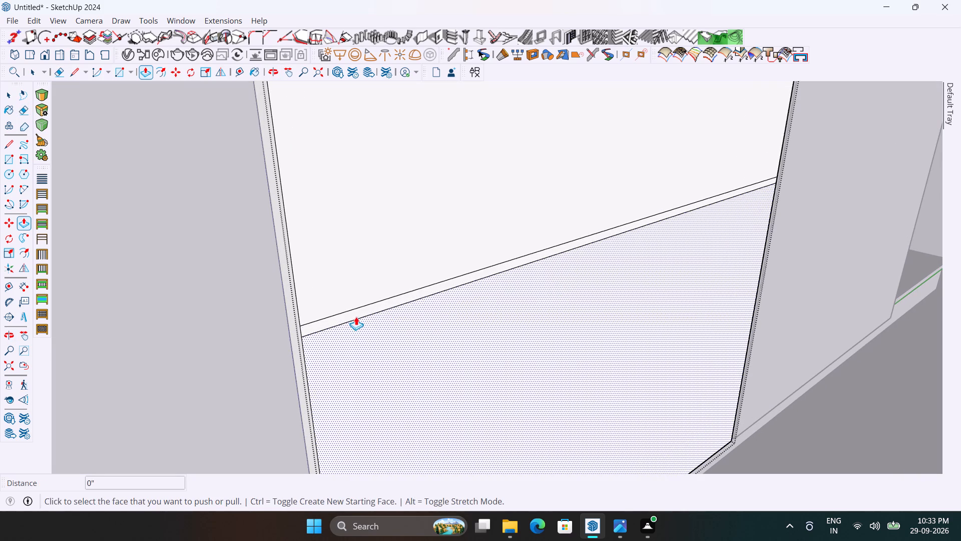
{"action": "left_click", "coordinate": [354, 317]}
{"action": "left_click", "coordinate": [288, 332]}
{"action": "scroll", "coordinate": [288, 326], "scroll_direction": "down", "scroll_amount": 10}
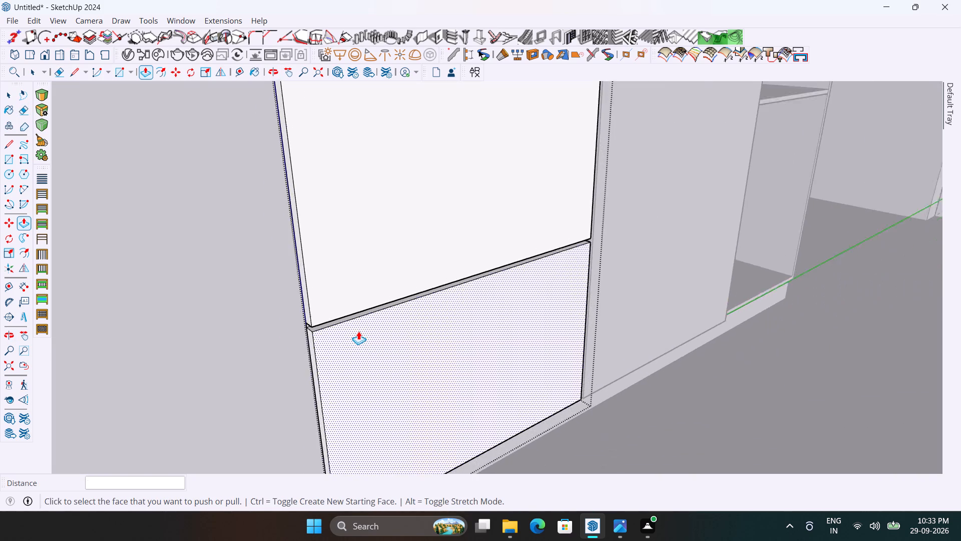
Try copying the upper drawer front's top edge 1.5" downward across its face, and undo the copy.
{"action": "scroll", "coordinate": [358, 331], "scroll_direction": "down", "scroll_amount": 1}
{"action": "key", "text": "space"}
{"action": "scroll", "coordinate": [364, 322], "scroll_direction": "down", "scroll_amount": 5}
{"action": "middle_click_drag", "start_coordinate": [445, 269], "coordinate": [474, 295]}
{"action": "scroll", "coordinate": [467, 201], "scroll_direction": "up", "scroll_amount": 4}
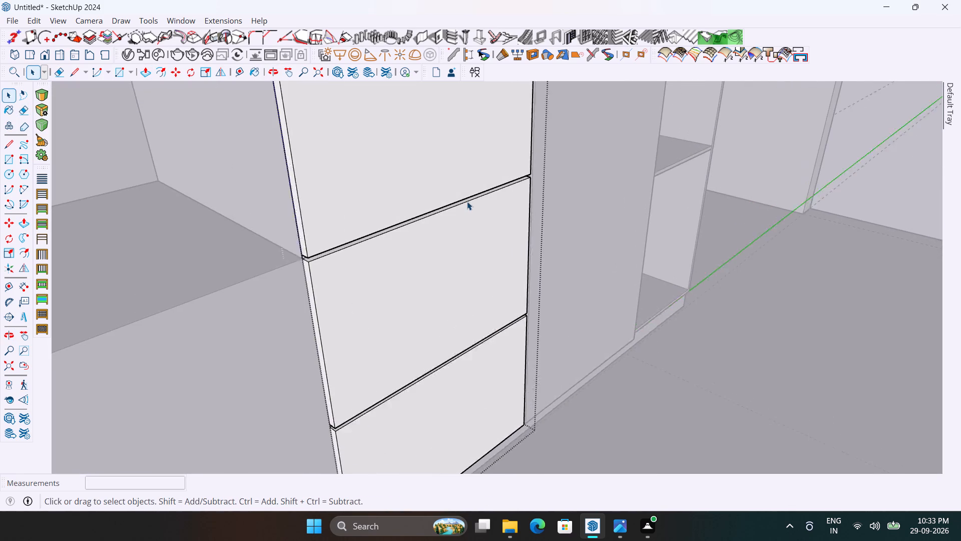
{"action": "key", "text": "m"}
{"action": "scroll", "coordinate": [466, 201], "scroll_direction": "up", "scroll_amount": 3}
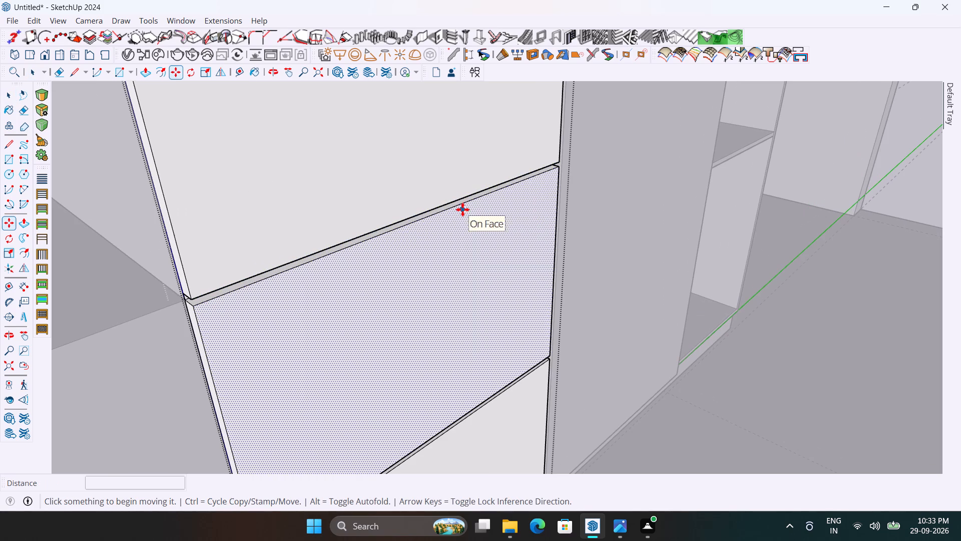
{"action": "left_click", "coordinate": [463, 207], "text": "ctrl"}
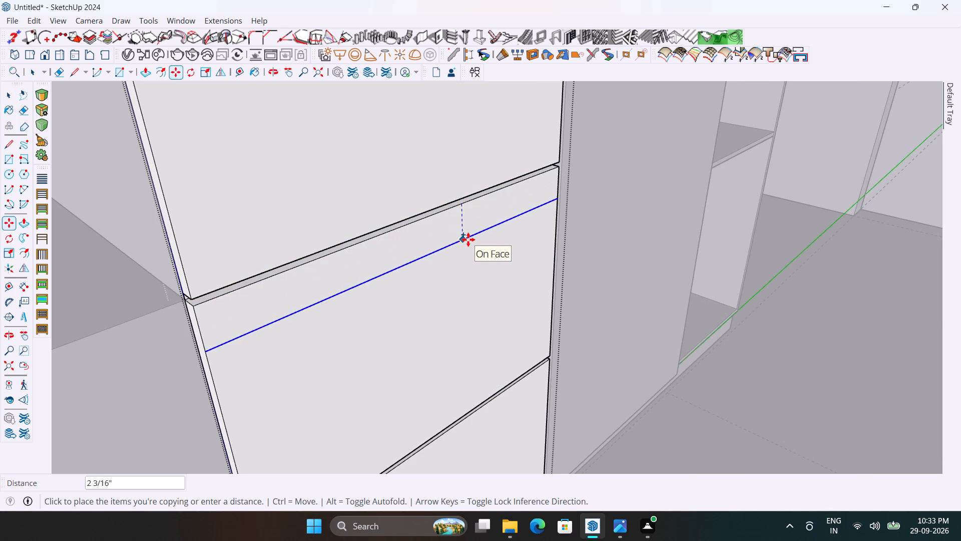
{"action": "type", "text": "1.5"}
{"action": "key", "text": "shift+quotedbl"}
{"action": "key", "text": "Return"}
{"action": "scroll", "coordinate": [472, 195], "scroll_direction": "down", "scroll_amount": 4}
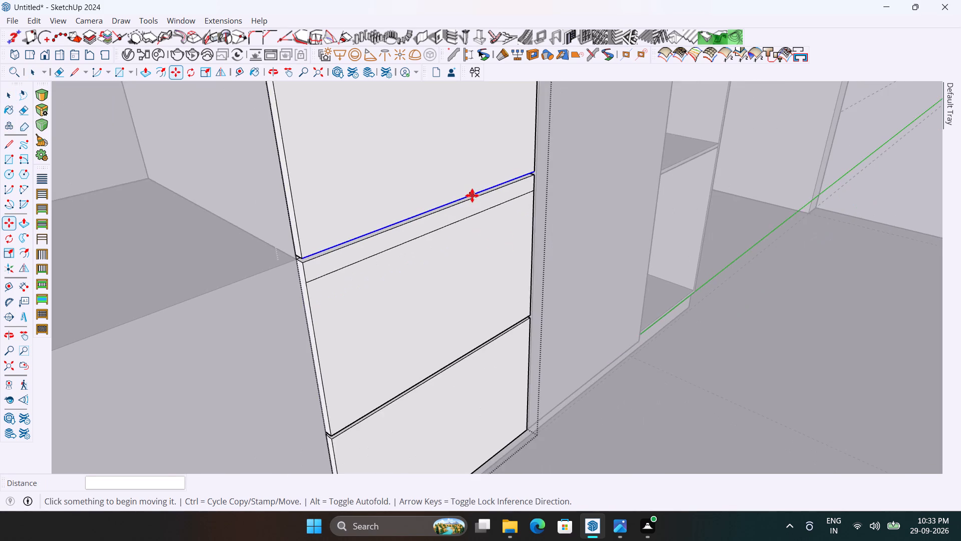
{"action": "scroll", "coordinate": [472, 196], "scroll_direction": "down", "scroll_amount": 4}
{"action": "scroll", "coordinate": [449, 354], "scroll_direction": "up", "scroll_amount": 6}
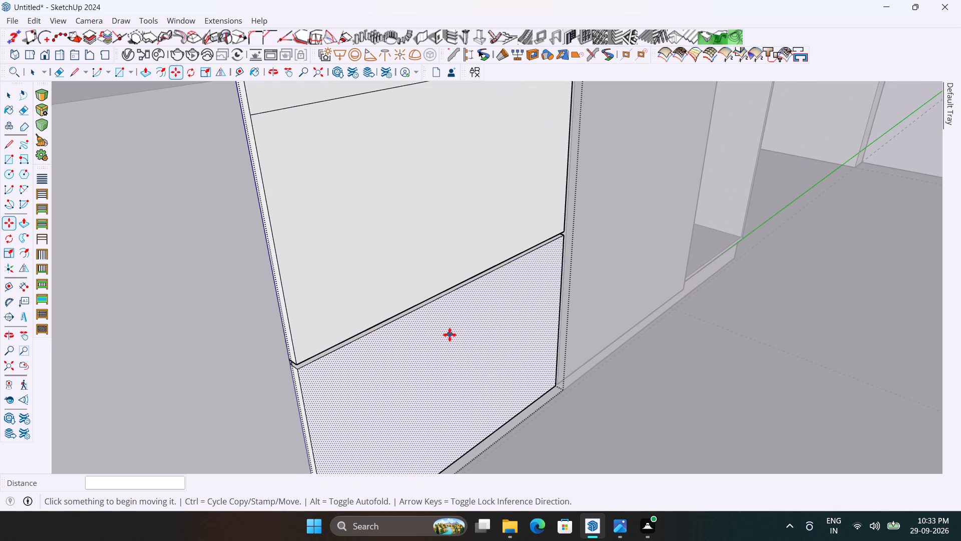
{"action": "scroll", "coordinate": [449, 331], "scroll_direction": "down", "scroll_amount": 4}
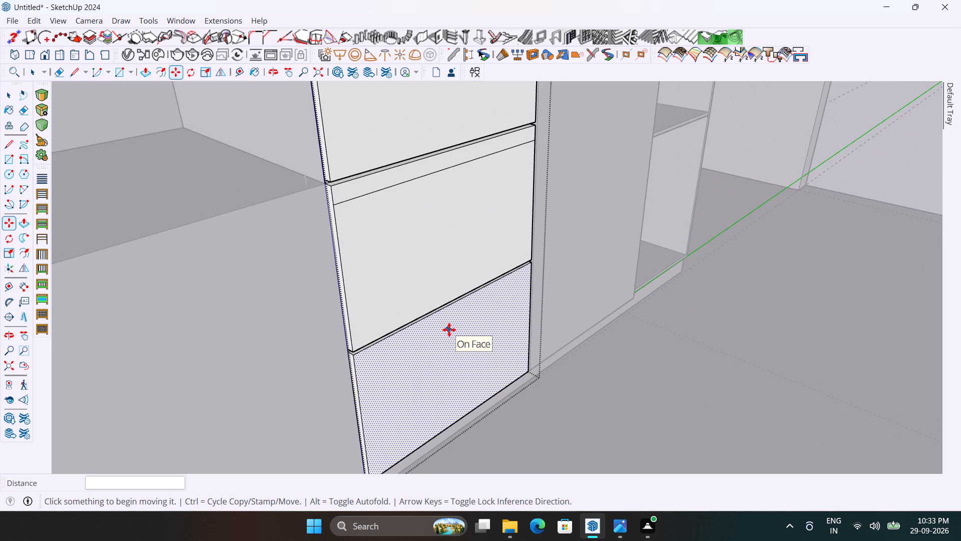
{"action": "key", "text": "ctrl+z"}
Copy the top edges of the upper and lower drawer fronts 1" downward to mark a strip on each face.
{"action": "scroll", "coordinate": [425, 170], "scroll_direction": "up", "scroll_amount": 2}
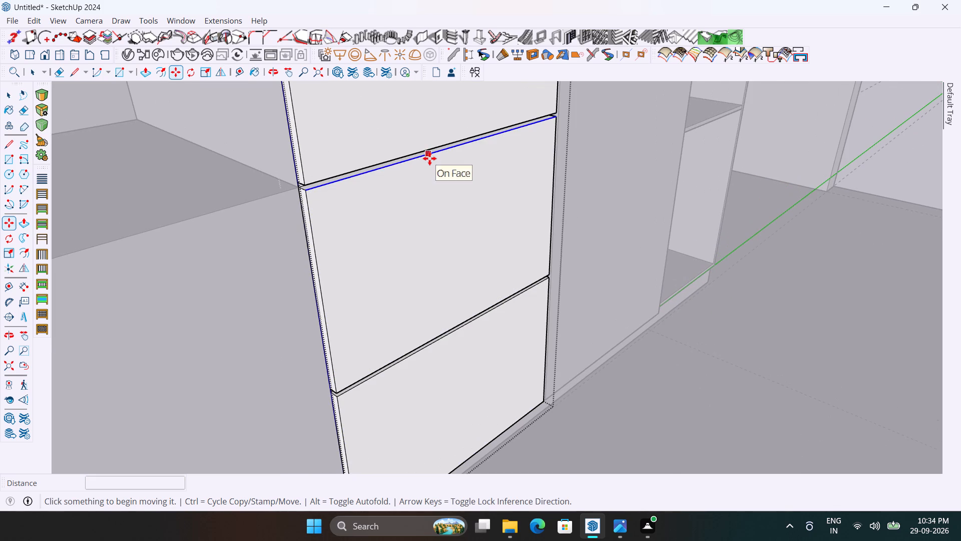
{"action": "left_click", "coordinate": [429, 158], "text": "ctrl"}
{"action": "key", "text": "1"}
{"action": "key", "text": "Return"}
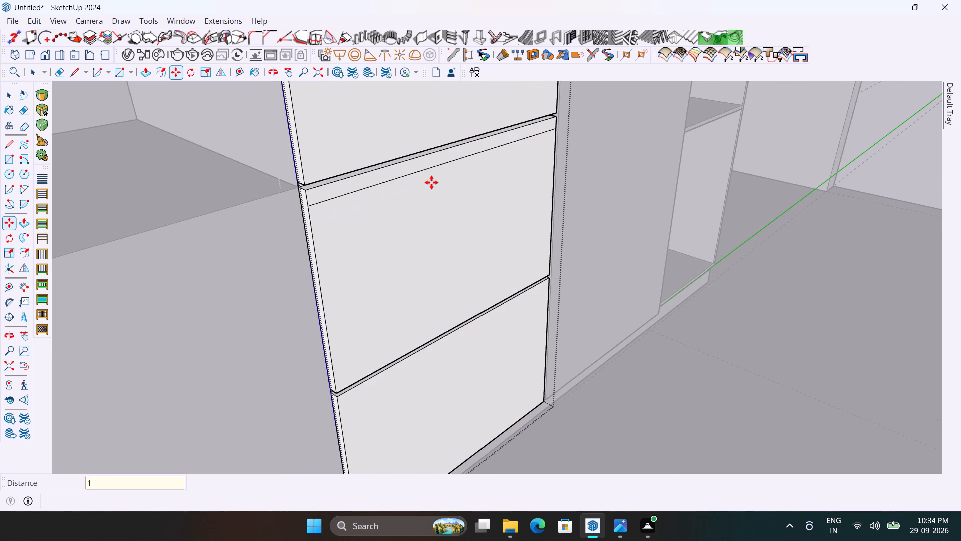
{"action": "scroll", "coordinate": [431, 182], "scroll_direction": "down", "scroll_amount": 4}
{"action": "scroll", "coordinate": [432, 306], "scroll_direction": "up", "scroll_amount": 7}
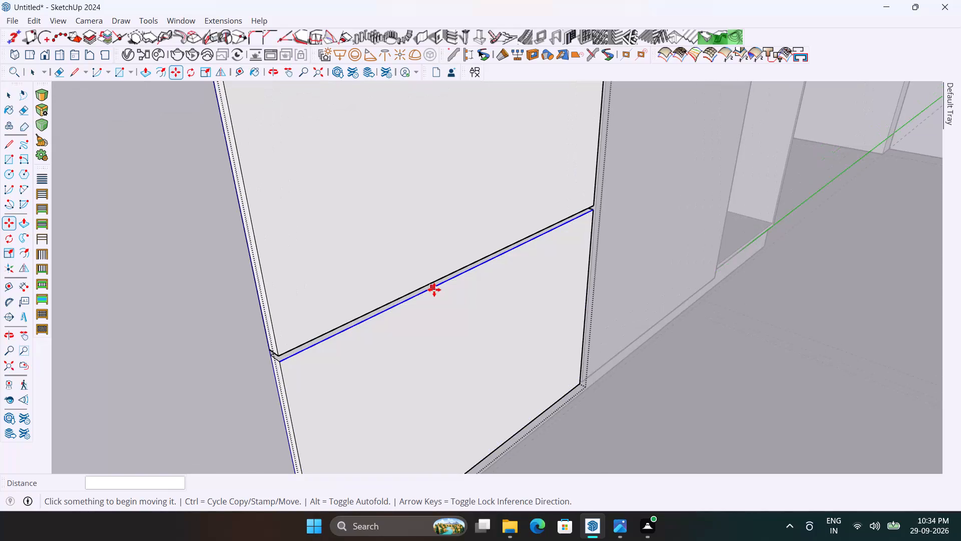
{"action": "left_click", "coordinate": [434, 290], "text": "ctrl"}
{"action": "key", "text": "1"}
{"action": "key", "text": "Return"}
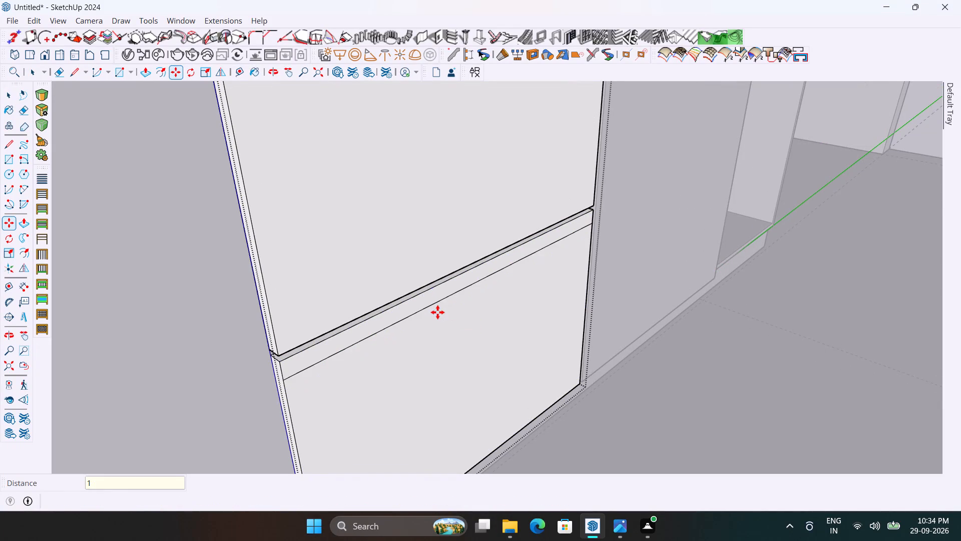
Offset the outlines of both drawer fronts' top strips 0.25" inward to form a narrow rectangle in each.
{"action": "scroll", "coordinate": [437, 312], "scroll_direction": "down", "scroll_amount": 6}
{"action": "middle_click_drag", "start_coordinate": [437, 312], "coordinate": [411, 326]}
{"action": "scroll", "coordinate": [414, 294], "scroll_direction": "down", "scroll_amount": 1}
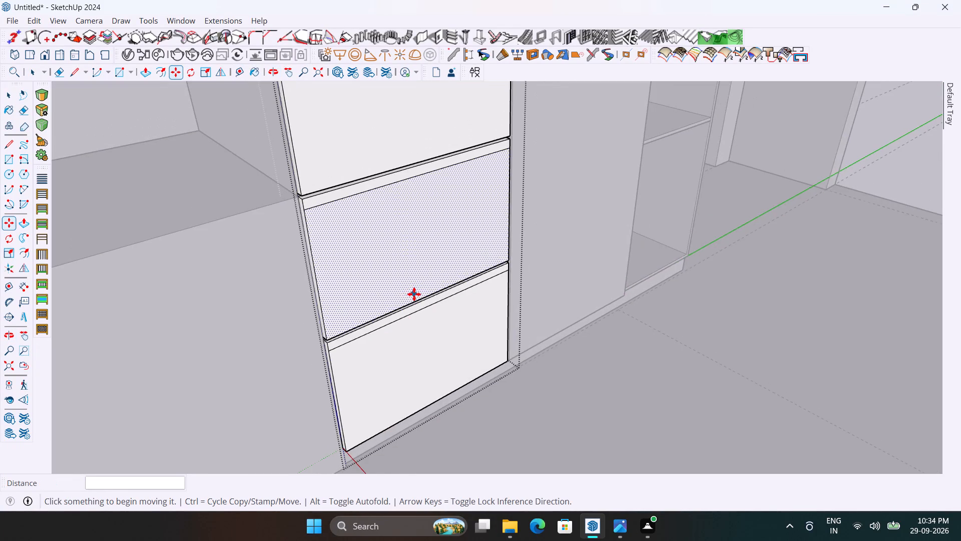
{"action": "scroll", "coordinate": [395, 192], "scroll_direction": "up", "scroll_amount": 4}
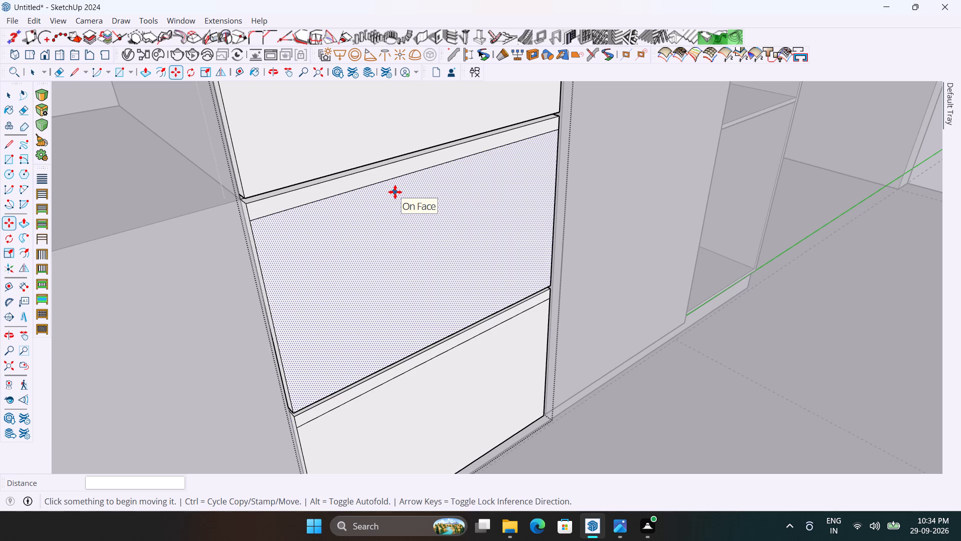
{"action": "key", "text": "f"}
{"action": "scroll", "coordinate": [317, 185], "scroll_direction": "up", "scroll_amount": 3}
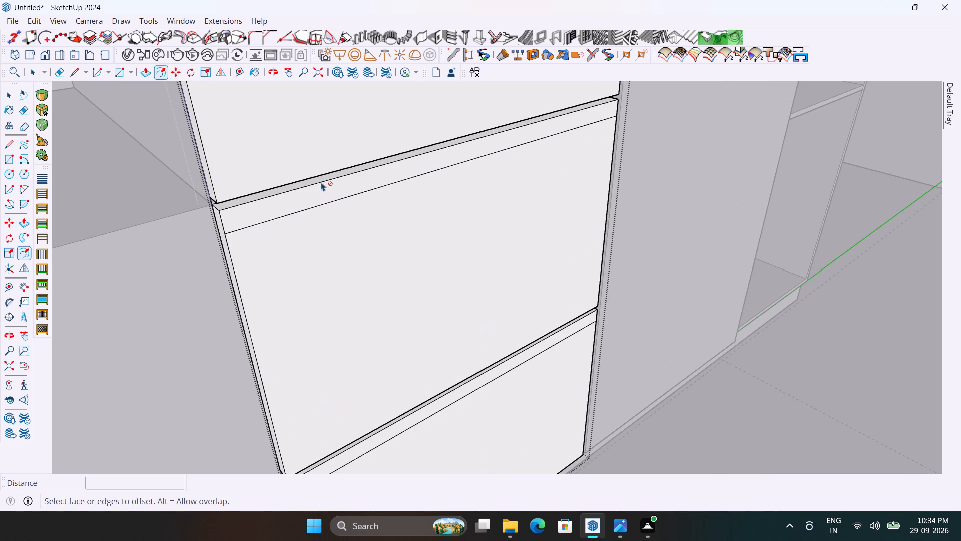
{"action": "left_click", "coordinate": [346, 196]}
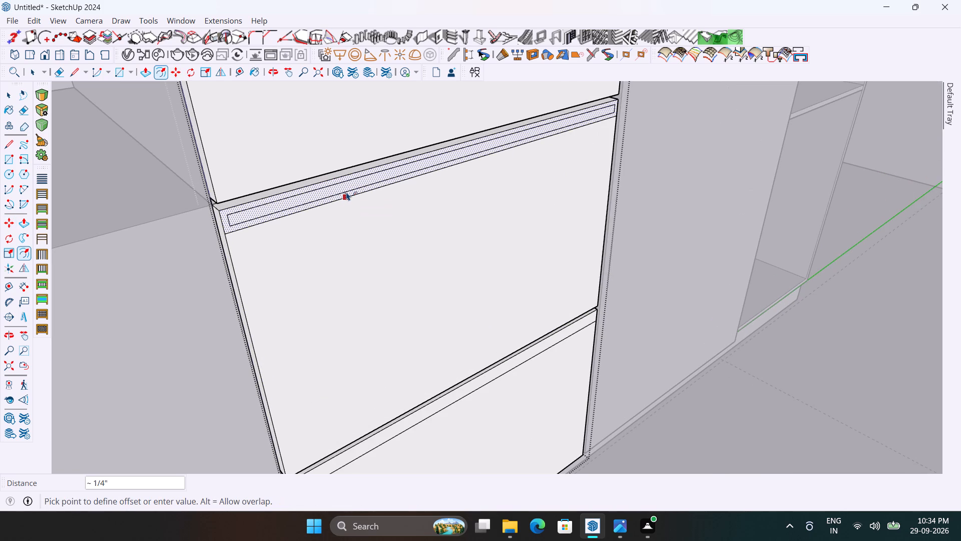
{"action": "type", "text": "0."}
{"action": "type", "text": "25"}
{"action": "key", "text": "Return"}
{"action": "scroll", "coordinate": [348, 167], "scroll_direction": "down", "scroll_amount": 5}
{"action": "scroll", "coordinate": [390, 282], "scroll_direction": "up", "scroll_amount": 4}
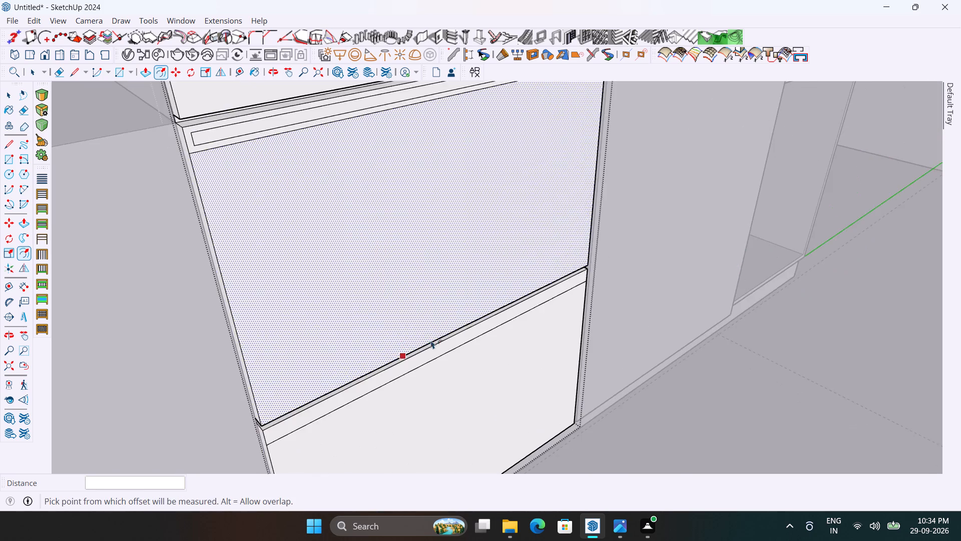
{"action": "scroll", "coordinate": [436, 357], "scroll_direction": "up", "scroll_amount": 3}
{"action": "left_click", "coordinate": [442, 353]}
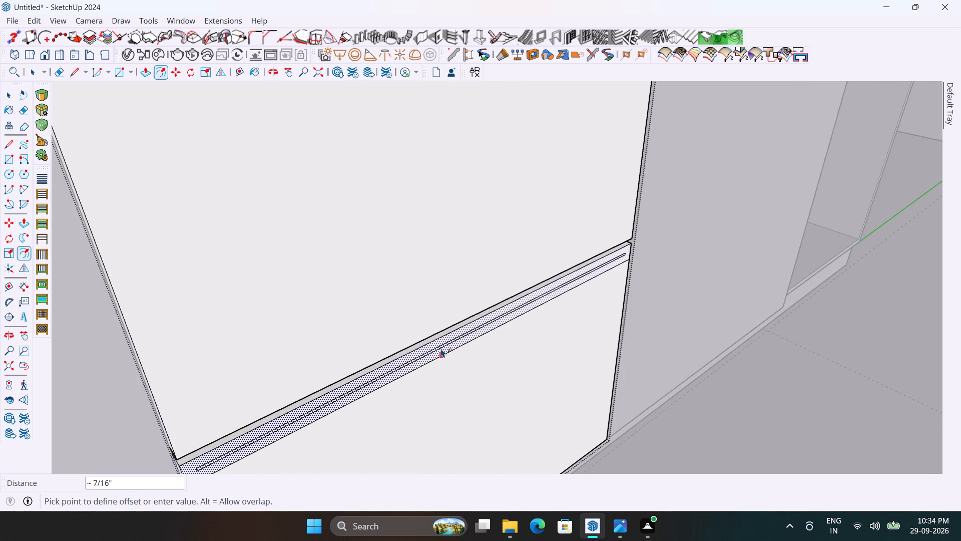
{"action": "key", "text": "Escape"}
{"action": "double_click", "coordinate": [445, 345]}
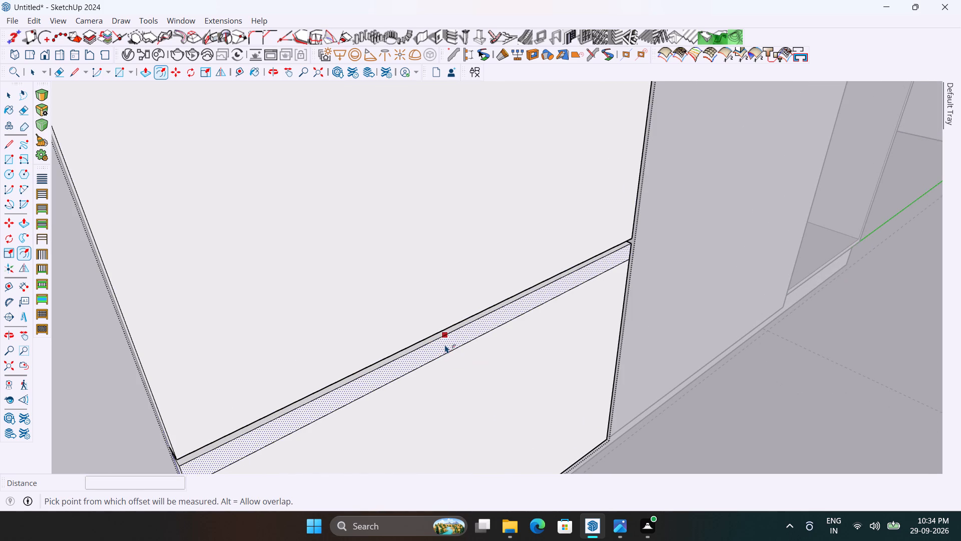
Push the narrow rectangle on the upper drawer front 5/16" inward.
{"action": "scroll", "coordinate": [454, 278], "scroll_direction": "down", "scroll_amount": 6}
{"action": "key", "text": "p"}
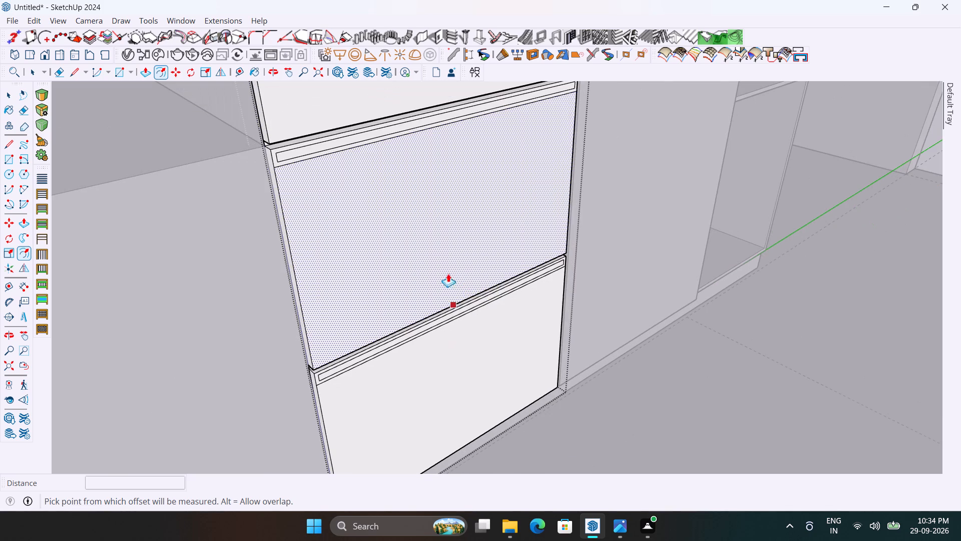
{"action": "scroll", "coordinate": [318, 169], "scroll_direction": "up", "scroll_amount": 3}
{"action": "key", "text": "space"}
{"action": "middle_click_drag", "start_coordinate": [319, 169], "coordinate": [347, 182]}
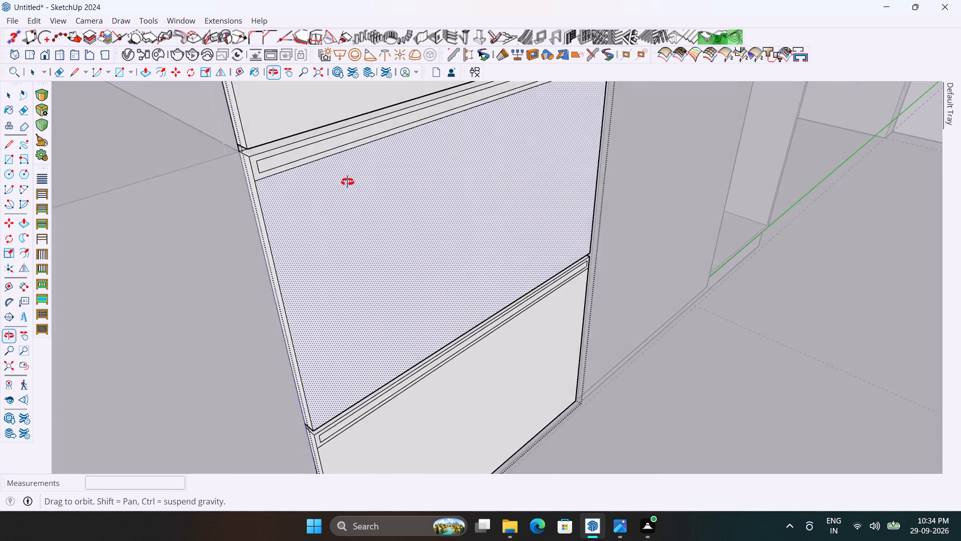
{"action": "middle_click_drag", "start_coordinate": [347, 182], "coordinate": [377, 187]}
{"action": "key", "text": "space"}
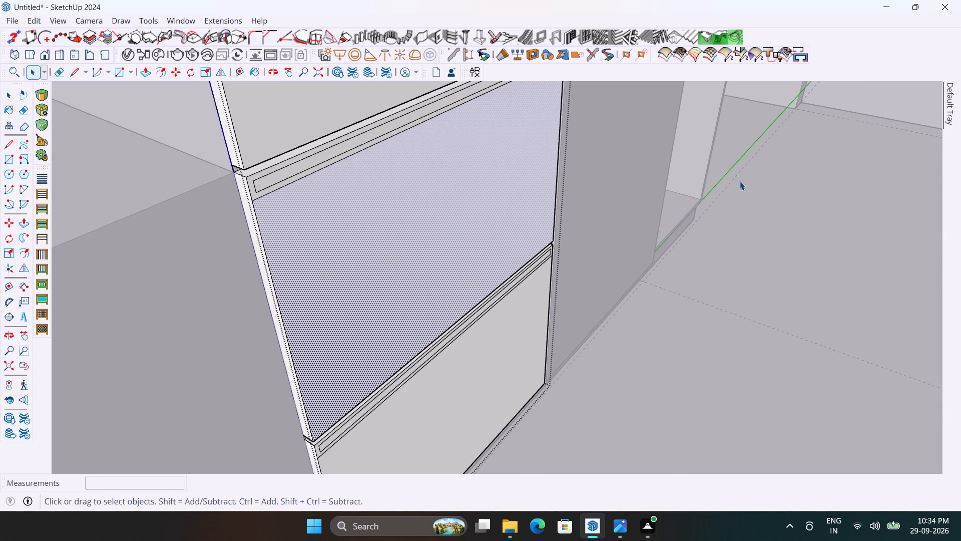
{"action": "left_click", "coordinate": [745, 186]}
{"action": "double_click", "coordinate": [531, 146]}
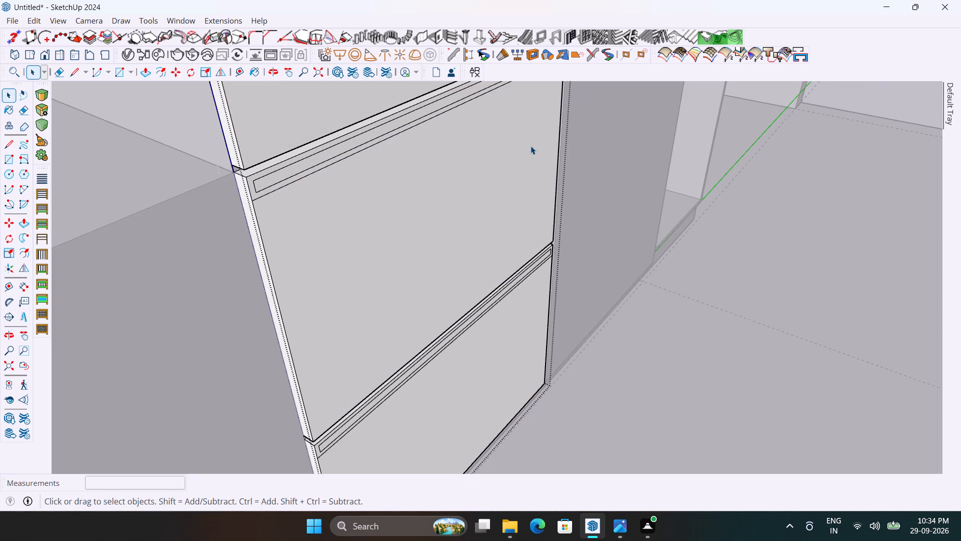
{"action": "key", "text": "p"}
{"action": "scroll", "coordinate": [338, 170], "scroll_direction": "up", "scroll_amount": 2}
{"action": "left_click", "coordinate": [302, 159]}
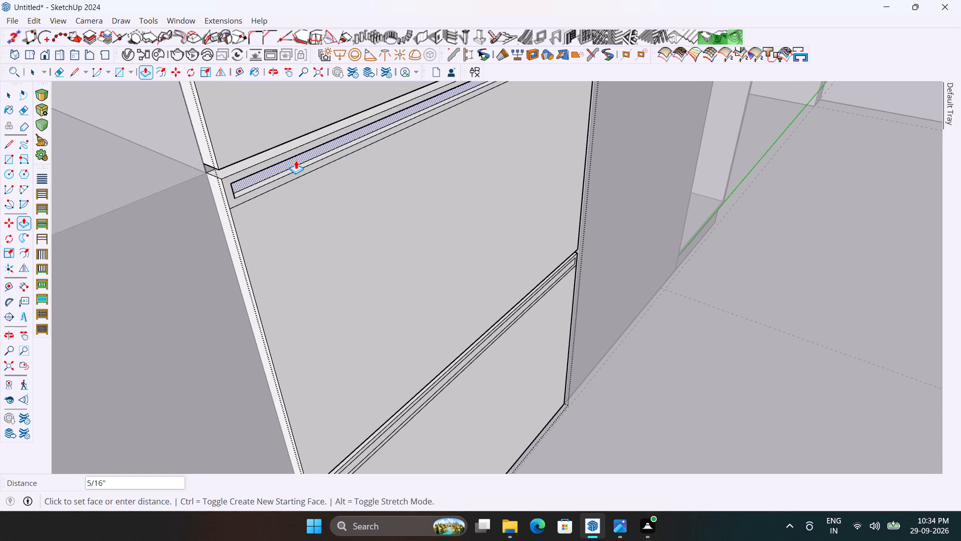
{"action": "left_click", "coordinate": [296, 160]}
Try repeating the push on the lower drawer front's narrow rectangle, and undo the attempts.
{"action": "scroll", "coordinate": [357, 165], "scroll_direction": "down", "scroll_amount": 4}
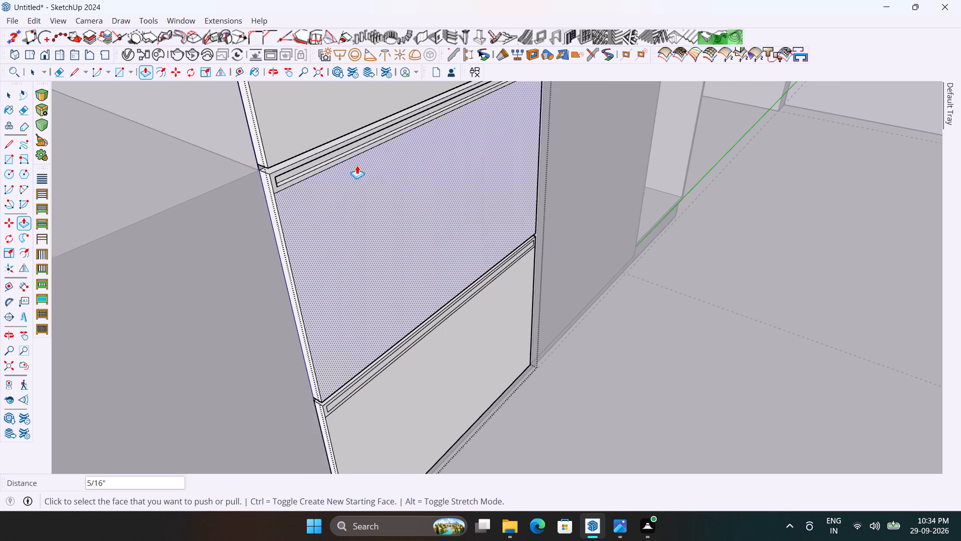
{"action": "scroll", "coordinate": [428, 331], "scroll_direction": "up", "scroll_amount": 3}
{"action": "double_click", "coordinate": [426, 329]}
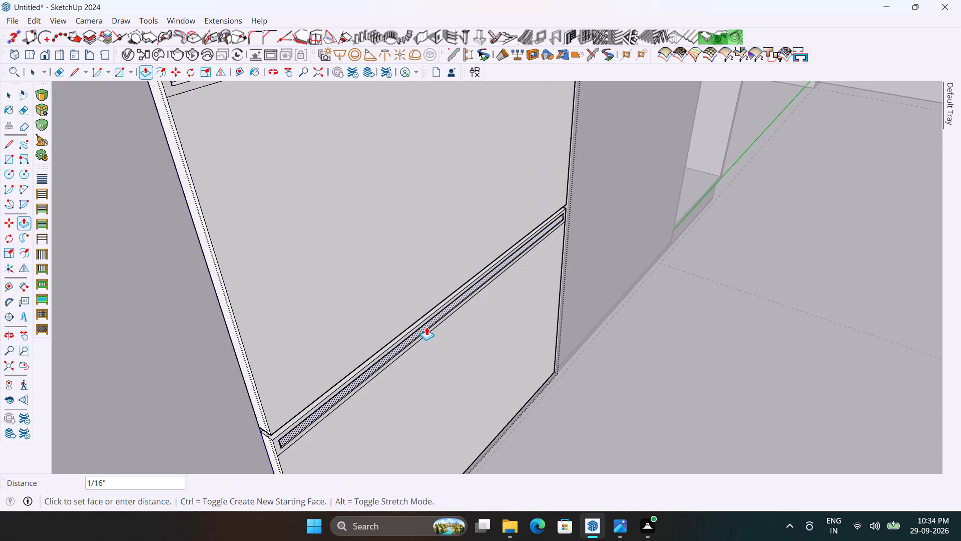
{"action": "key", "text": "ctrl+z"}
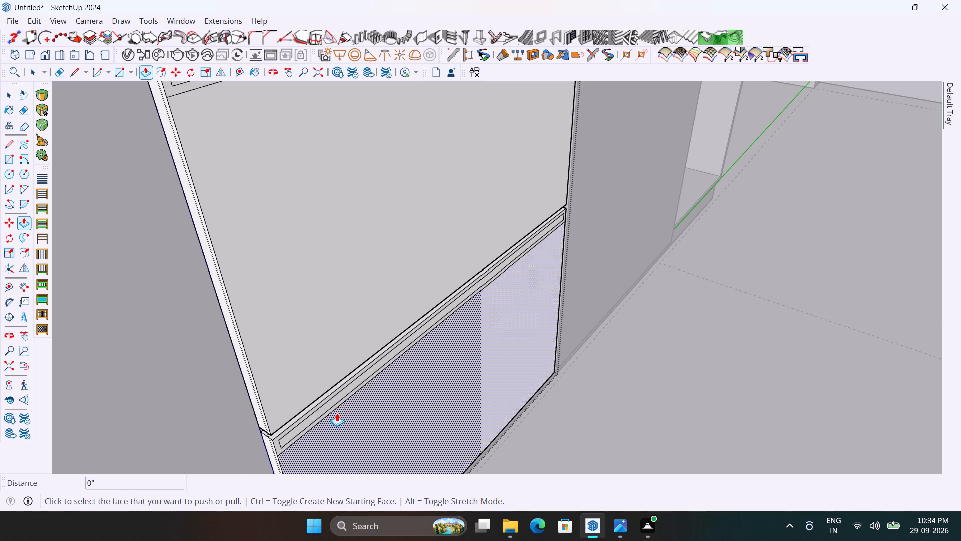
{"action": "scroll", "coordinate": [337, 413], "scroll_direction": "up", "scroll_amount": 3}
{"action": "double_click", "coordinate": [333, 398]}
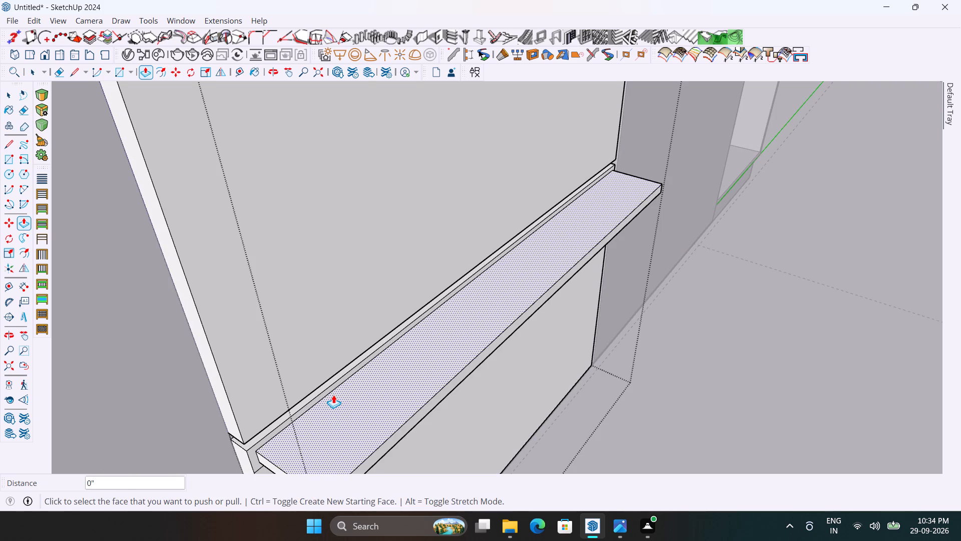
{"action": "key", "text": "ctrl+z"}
Push the lower drawer front's narrow rectangle inward to form a recessed groove, and leave the Push/Pull tool.
{"action": "scroll", "coordinate": [384, 325], "scroll_direction": "down", "scroll_amount": 4}
{"action": "left_click", "coordinate": [361, 367]}
{"action": "scroll", "coordinate": [294, 295], "scroll_direction": "down", "scroll_amount": 2}
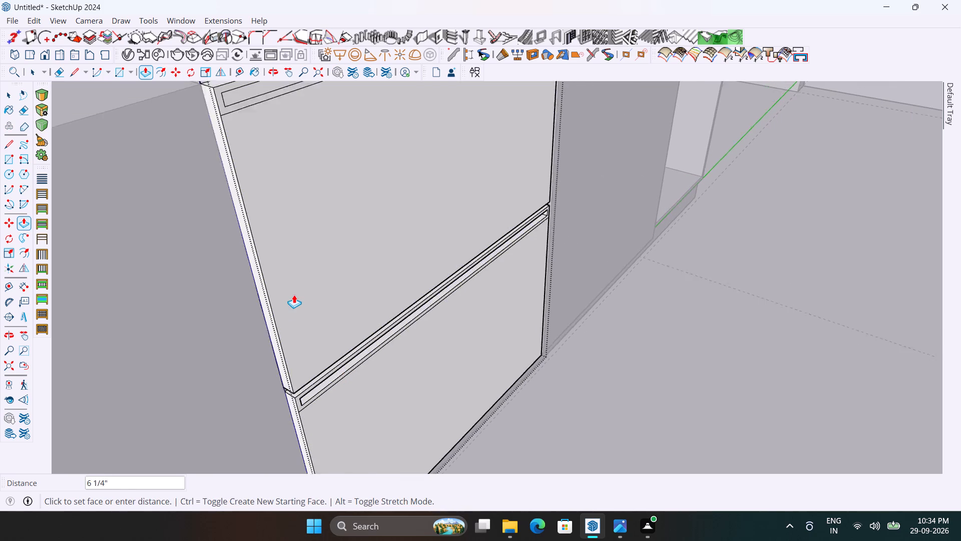
{"action": "scroll", "coordinate": [294, 295], "scroll_direction": "down", "scroll_amount": 2}
{"action": "scroll", "coordinate": [262, 201], "scroll_direction": "up", "scroll_amount": 2}
{"action": "scroll", "coordinate": [238, 151], "scroll_direction": "up", "scroll_amount": 3}
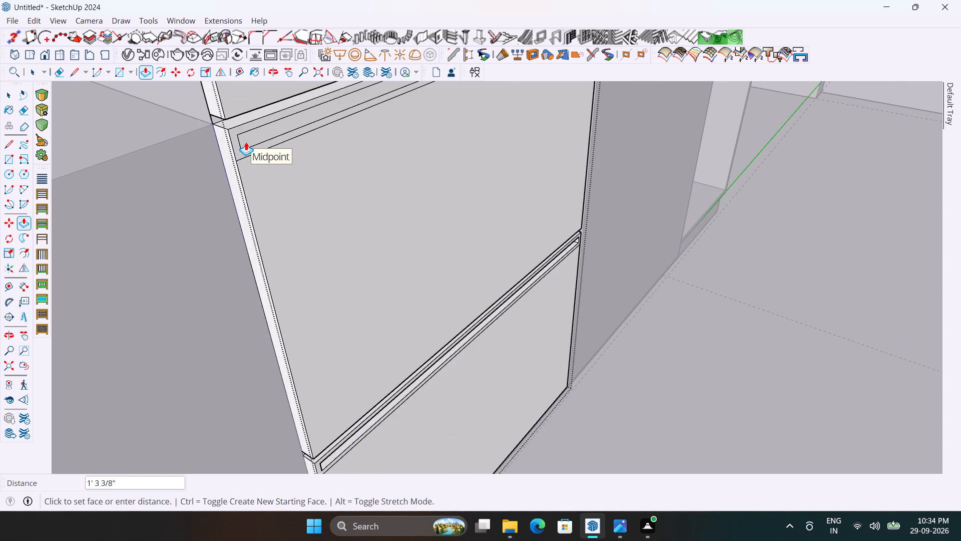
{"action": "scroll", "coordinate": [246, 142], "scroll_direction": "up", "scroll_amount": 2}
{"action": "left_click", "coordinate": [246, 142]}
{"action": "scroll", "coordinate": [246, 142], "scroll_direction": "down", "scroll_amount": 6}
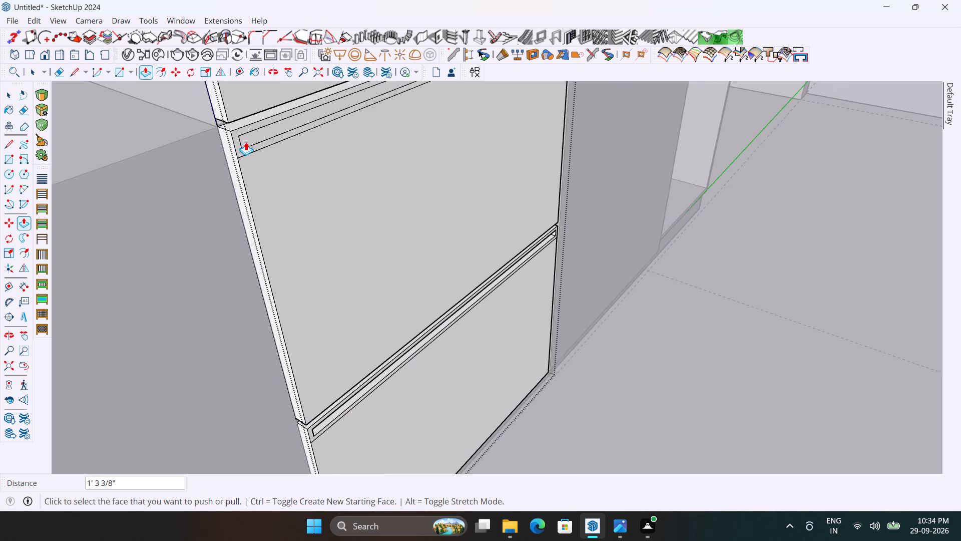
{"action": "key", "text": "space"}
{"action": "key", "text": "space"}
{"action": "key", "text": "space"}
{"action": "key", "text": "space"}
{"action": "key", "text": "space"}
{"action": "key", "text": "space"}
{"action": "key", "text": "space"}
{"action": "key", "text": "space"}
{"action": "key", "text": "space"}
{"action": "key", "text": "space"}
{"action": "key", "text": "space"}
{"action": "key", "text": "space"}
{"action": "key", "text": "space"}
{"action": "key", "text": "space"}
{"action": "key", "text": "space"}
{"action": "key", "text": "space"}
{"action": "key", "text": "space"}
{"action": "key", "text": "space"}
{"action": "key", "text": "space"}
{"action": "key", "text": "space"}
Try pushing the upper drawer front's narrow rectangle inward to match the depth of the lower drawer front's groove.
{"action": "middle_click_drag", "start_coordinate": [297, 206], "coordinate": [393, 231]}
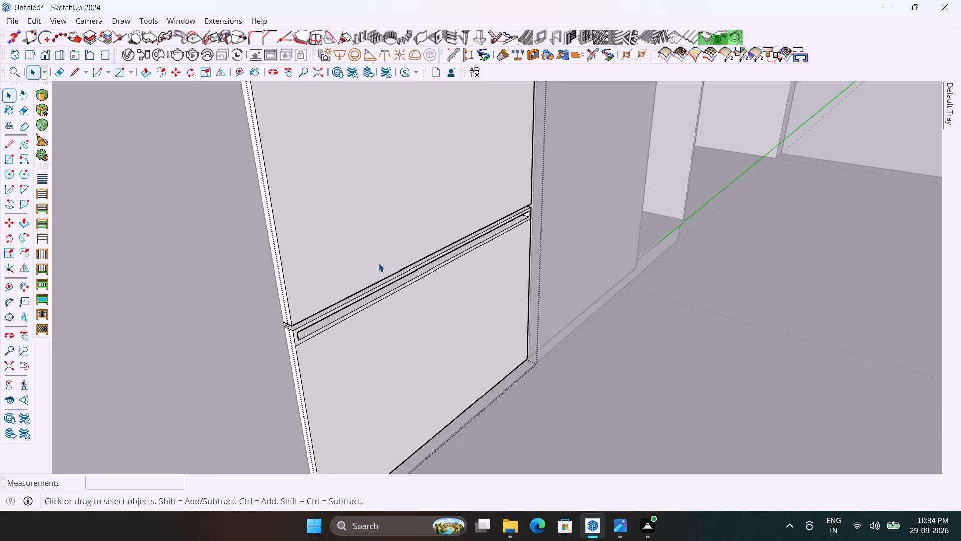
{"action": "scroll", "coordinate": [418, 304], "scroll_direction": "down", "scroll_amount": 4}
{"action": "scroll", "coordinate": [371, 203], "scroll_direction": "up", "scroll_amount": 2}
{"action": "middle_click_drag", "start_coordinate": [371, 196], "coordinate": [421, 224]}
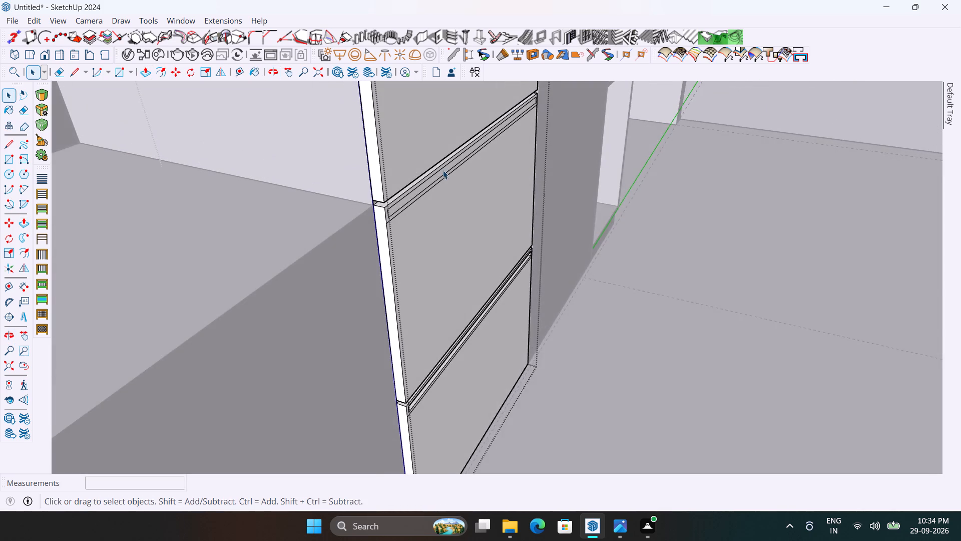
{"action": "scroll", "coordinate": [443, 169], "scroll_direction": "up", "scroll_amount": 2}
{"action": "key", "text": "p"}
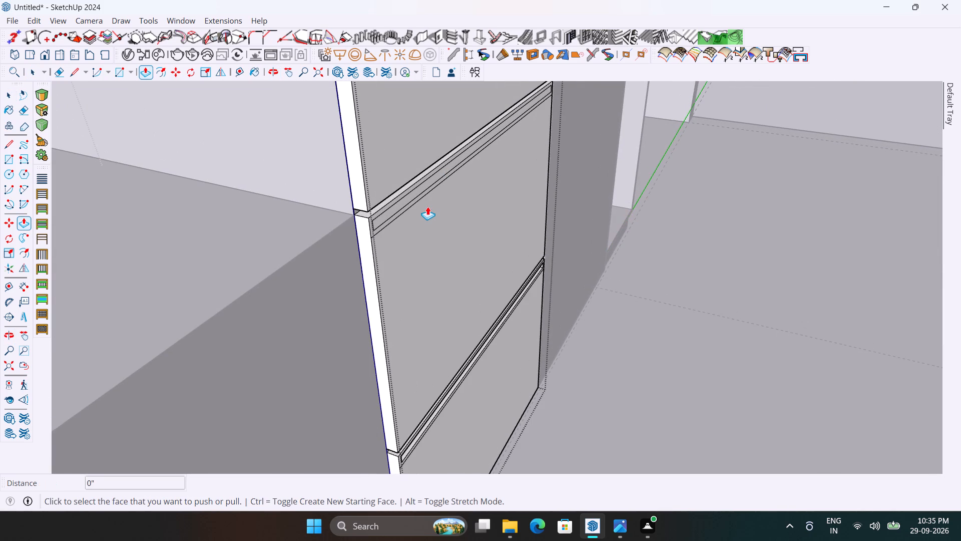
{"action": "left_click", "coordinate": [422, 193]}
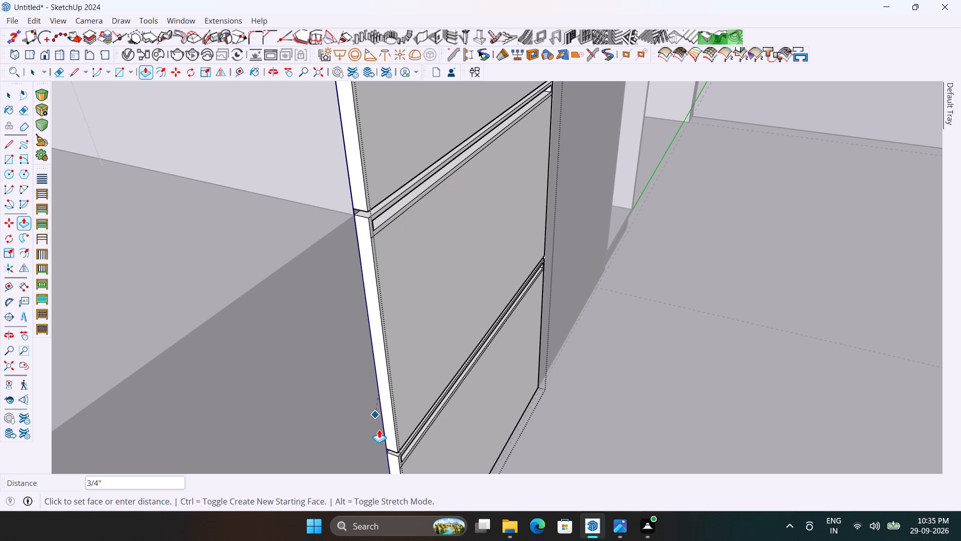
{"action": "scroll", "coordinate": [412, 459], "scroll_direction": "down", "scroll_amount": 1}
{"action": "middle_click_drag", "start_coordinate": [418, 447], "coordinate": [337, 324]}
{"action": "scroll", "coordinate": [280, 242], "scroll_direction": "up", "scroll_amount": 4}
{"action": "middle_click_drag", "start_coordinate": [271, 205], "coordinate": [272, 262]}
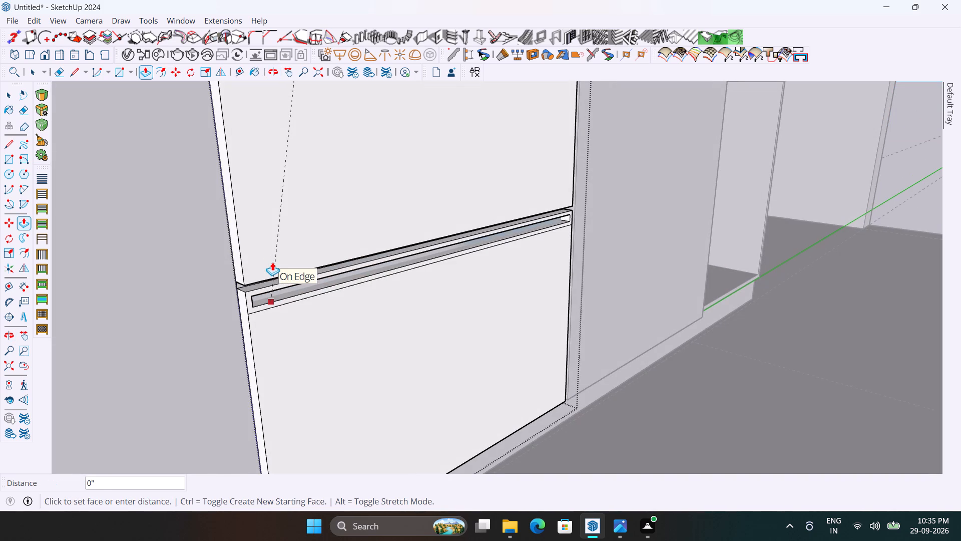
Undo the lower drawer front's groove and push its narrow rectangle 1/2" inward instead.
{"action": "key", "text": "ctrl+z"}
{"action": "scroll", "coordinate": [304, 316], "scroll_direction": "down", "scroll_amount": 5}
{"action": "scroll", "coordinate": [278, 305], "scroll_direction": "up", "scroll_amount": 4}
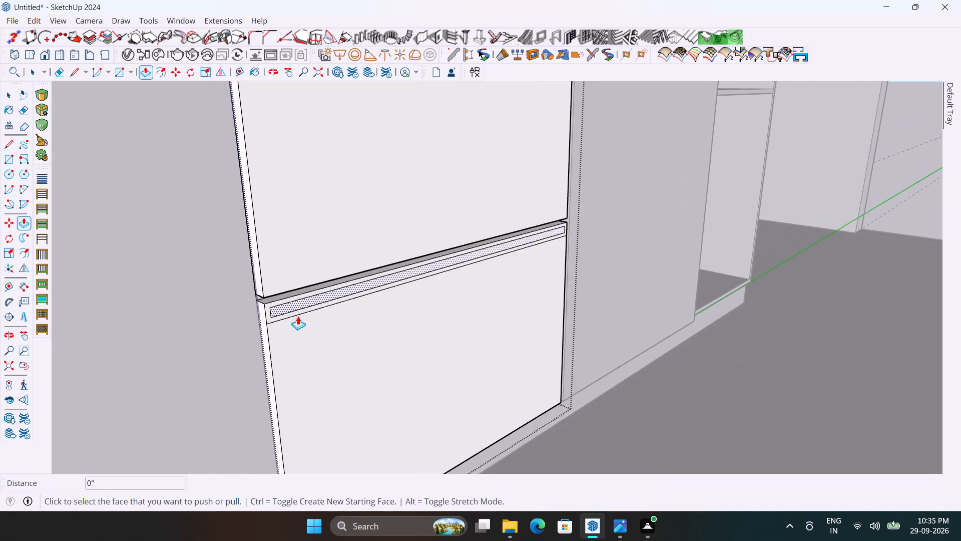
{"action": "scroll", "coordinate": [296, 307], "scroll_direction": "up", "scroll_amount": 4}
{"action": "left_click", "coordinate": [296, 307]}
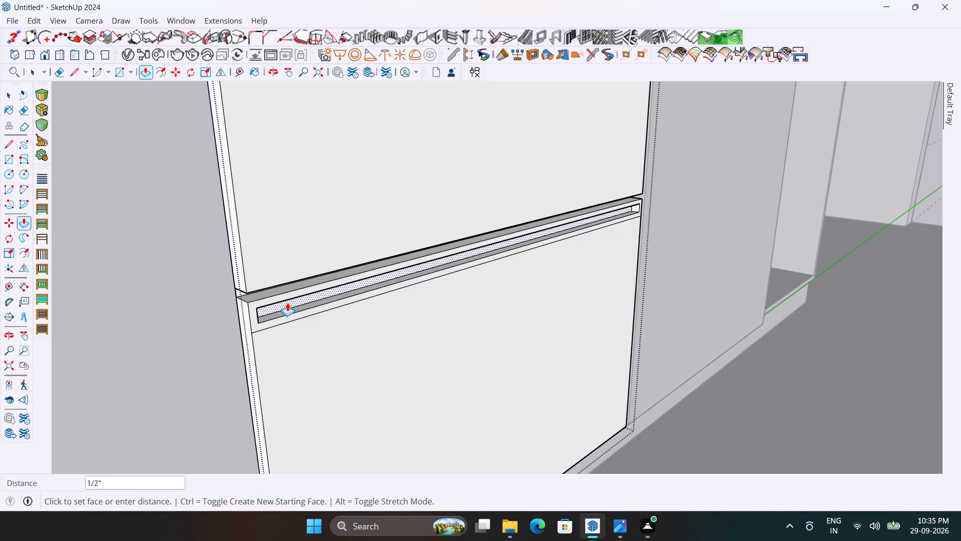
{"action": "left_click", "coordinate": [287, 303]}
Repeat the 1/2" push on the upper drawer front's narrow rectangle, and leave the drawer front's editing context.
{"action": "scroll", "coordinate": [324, 350], "scroll_direction": "down", "scroll_amount": 11}
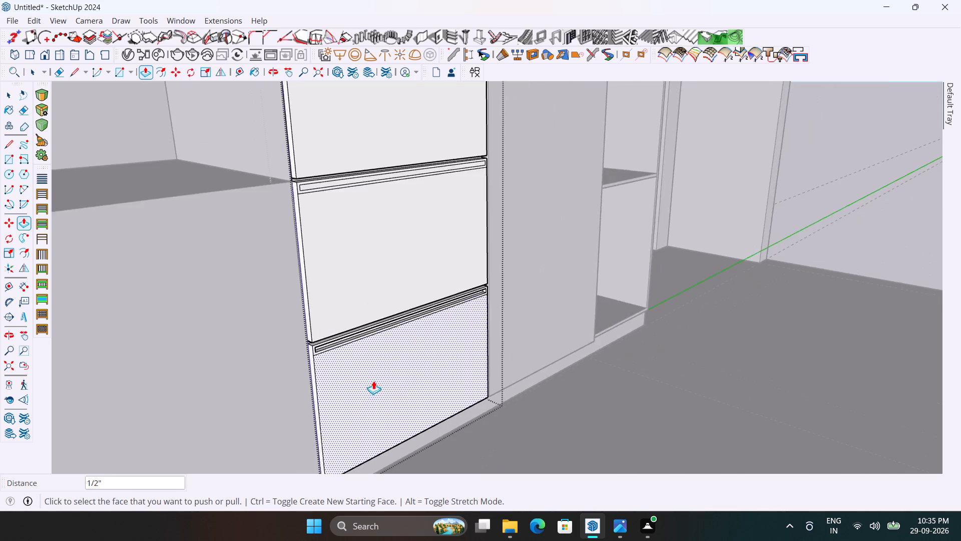
{"action": "scroll", "coordinate": [373, 381], "scroll_direction": "down", "scroll_amount": 2}
{"action": "scroll", "coordinate": [337, 239], "scroll_direction": "up", "scroll_amount": 4}
{"action": "double_click", "coordinate": [334, 213]}
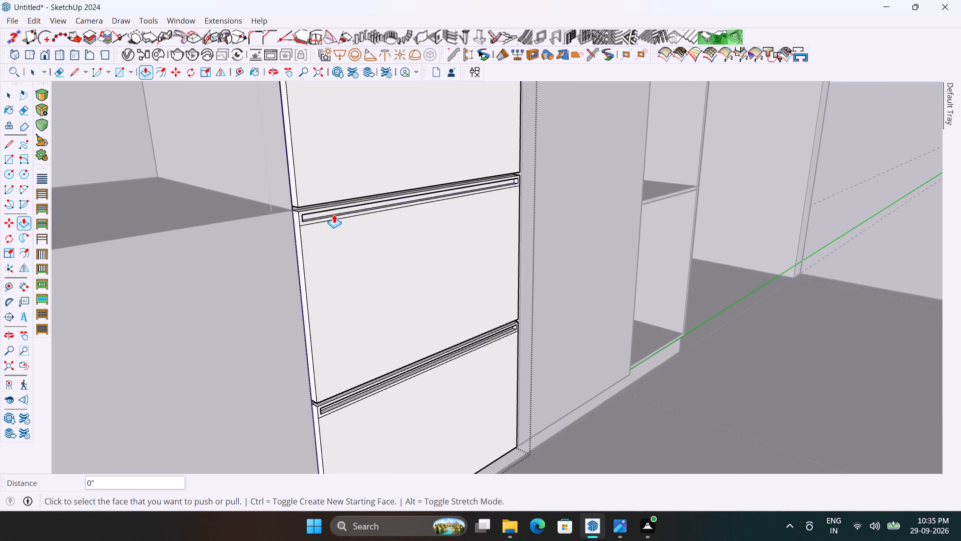
{"action": "scroll", "coordinate": [332, 216], "scroll_direction": "down", "scroll_amount": 10}
{"action": "key", "text": "space"}
{"action": "left_click", "coordinate": [700, 241]}
Examine the whole room, the L-shaped counter and the tall cabinet with its grooved drawer fronts and open shelves.
{"action": "scroll", "coordinate": [700, 241], "scroll_direction": "down", "scroll_amount": 3}
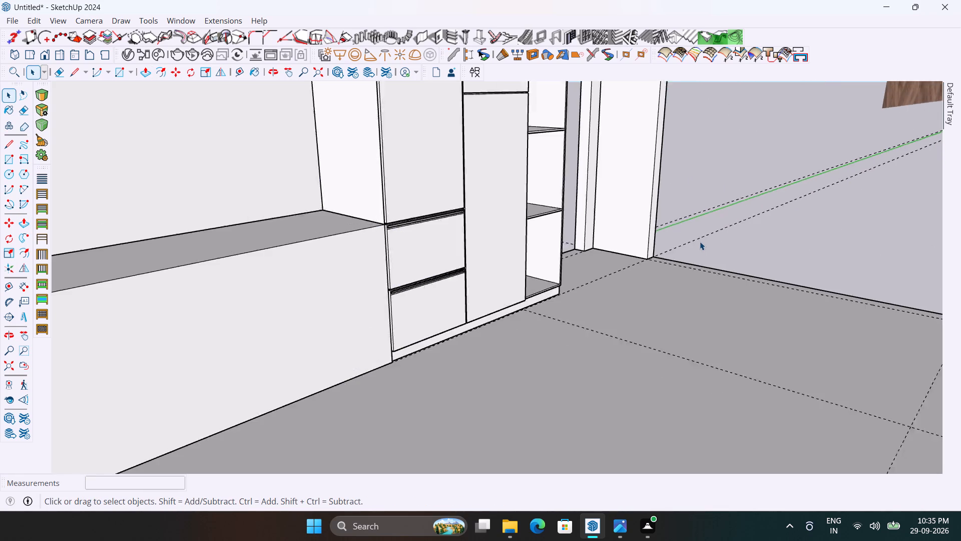
{"action": "scroll", "coordinate": [700, 241], "scroll_direction": "down", "scroll_amount": 3}
{"action": "middle_click_drag", "start_coordinate": [700, 241], "coordinate": [501, 233]}
{"action": "scroll", "coordinate": [371, 250], "scroll_direction": "down", "scroll_amount": 8}
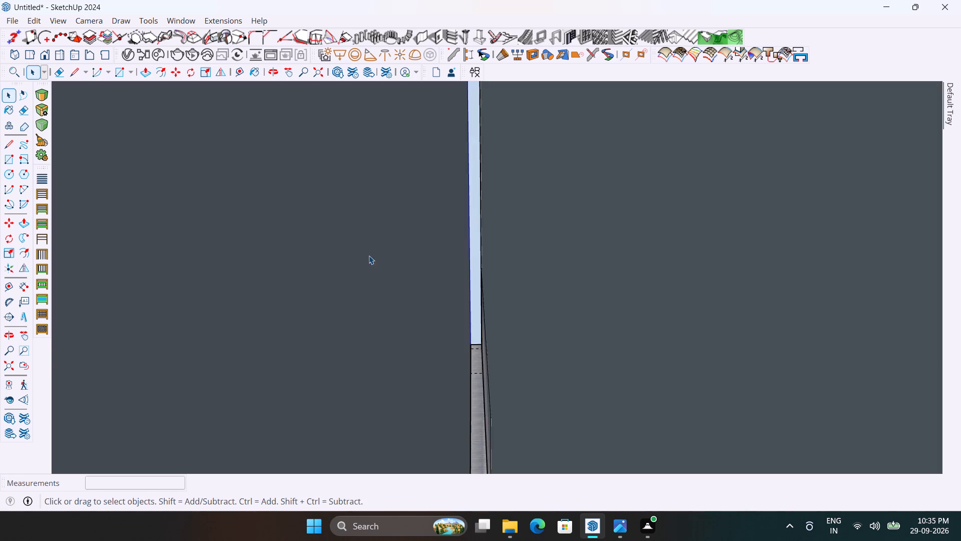
{"action": "scroll", "coordinate": [369, 255], "scroll_direction": "down", "scroll_amount": 10}
{"action": "scroll", "coordinate": [429, 231], "scroll_direction": "down", "scroll_amount": 20}
{"action": "scroll", "coordinate": [429, 231], "scroll_direction": "down", "scroll_amount": 2}
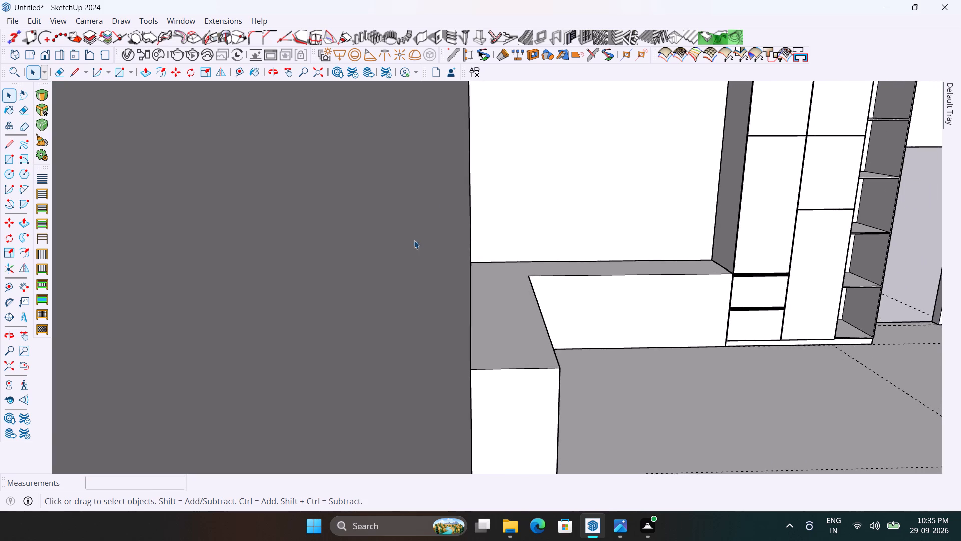
{"action": "middle_click_drag", "start_coordinate": [752, 237], "coordinate": [627, 222]}
{"action": "scroll", "coordinate": [627, 222], "scroll_direction": "down", "scroll_amount": 1}
{"action": "scroll", "coordinate": [533, 225], "scroll_direction": "down", "scroll_amount": 5}
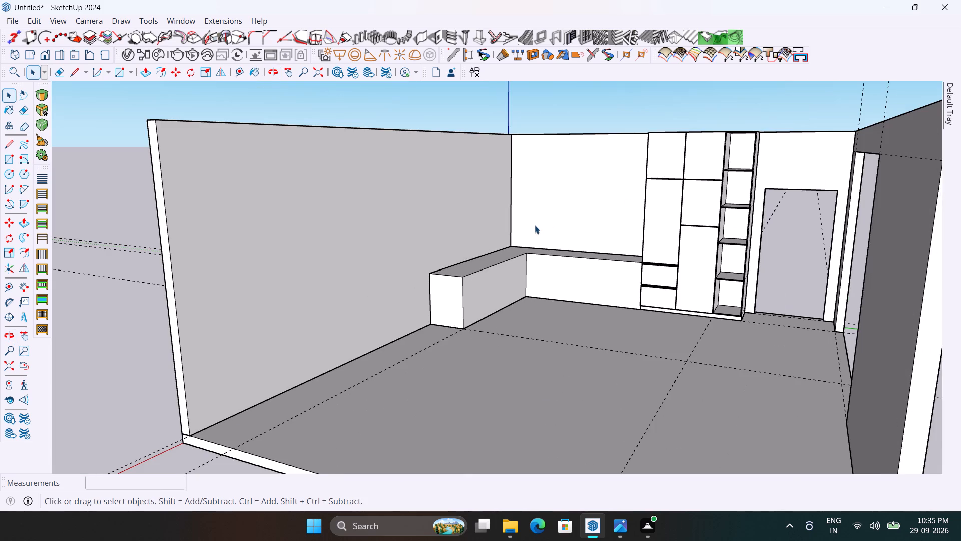
{"action": "scroll", "coordinate": [677, 221], "scroll_direction": "up", "scroll_amount": 3}
{"action": "scroll", "coordinate": [725, 254], "scroll_direction": "up", "scroll_amount": 4}
{"action": "middle_click_drag", "start_coordinate": [719, 264], "coordinate": [704, 224]}
{"action": "scroll", "coordinate": [719, 265], "scroll_direction": "up", "scroll_amount": 1}
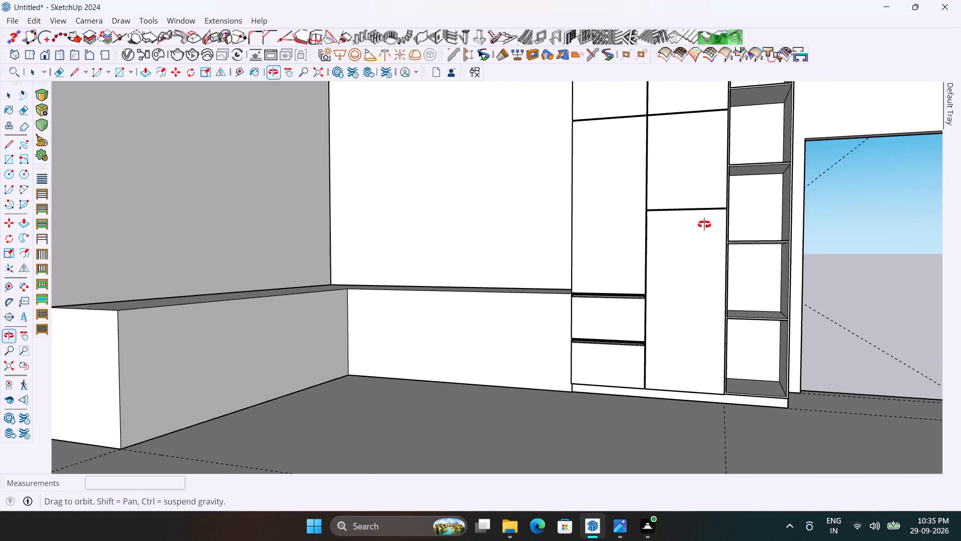
{"action": "middle_click_drag", "start_coordinate": [704, 224], "coordinate": [639, 290]}
{"action": "scroll", "coordinate": [706, 331], "scroll_direction": "up", "scroll_amount": 4}
{"action": "scroll", "coordinate": [614, 201], "scroll_direction": "down", "scroll_amount": 4}
{"action": "scroll", "coordinate": [622, 278], "scroll_direction": "up", "scroll_amount": 3}
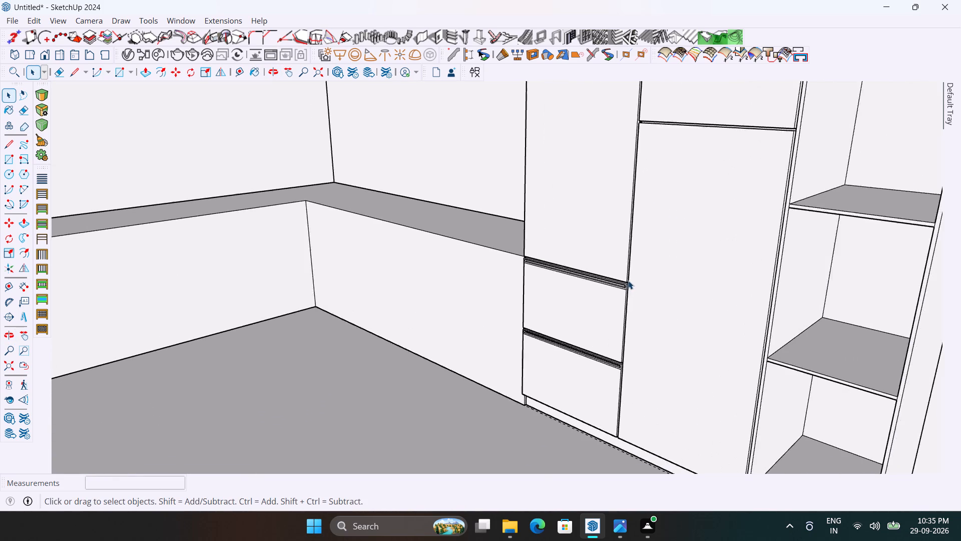
{"action": "scroll", "coordinate": [628, 281], "scroll_direction": "up", "scroll_amount": 5}
{"action": "scroll", "coordinate": [575, 196], "scroll_direction": "down", "scroll_amount": 5}
{"action": "middle_click_drag", "start_coordinate": [581, 205], "coordinate": [581, 209]}
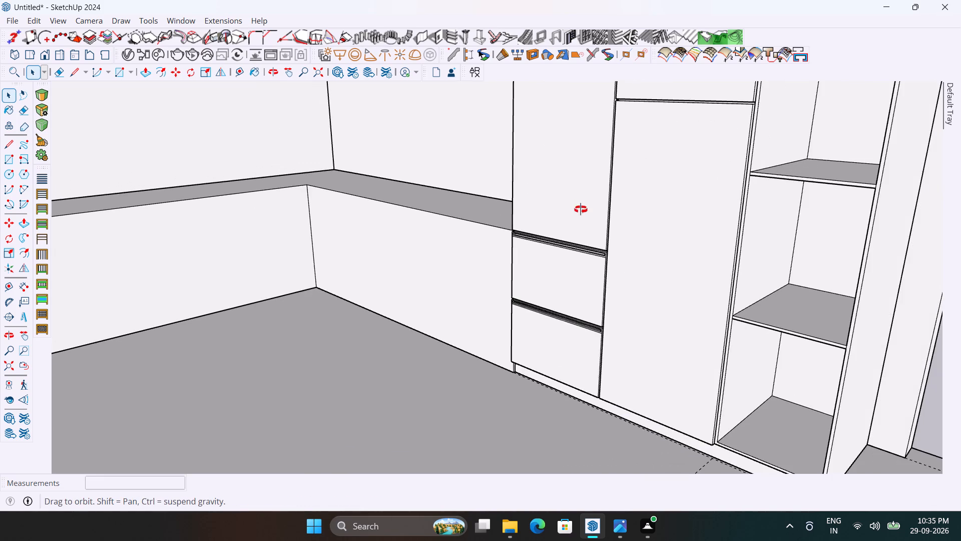
{"action": "middle_click_drag", "start_coordinate": [581, 209], "coordinate": [574, 269]}
{"action": "scroll", "coordinate": [669, 237], "scroll_direction": "up", "scroll_amount": 4}
{"action": "scroll", "coordinate": [559, 211], "scroll_direction": "down", "scroll_amount": 4}
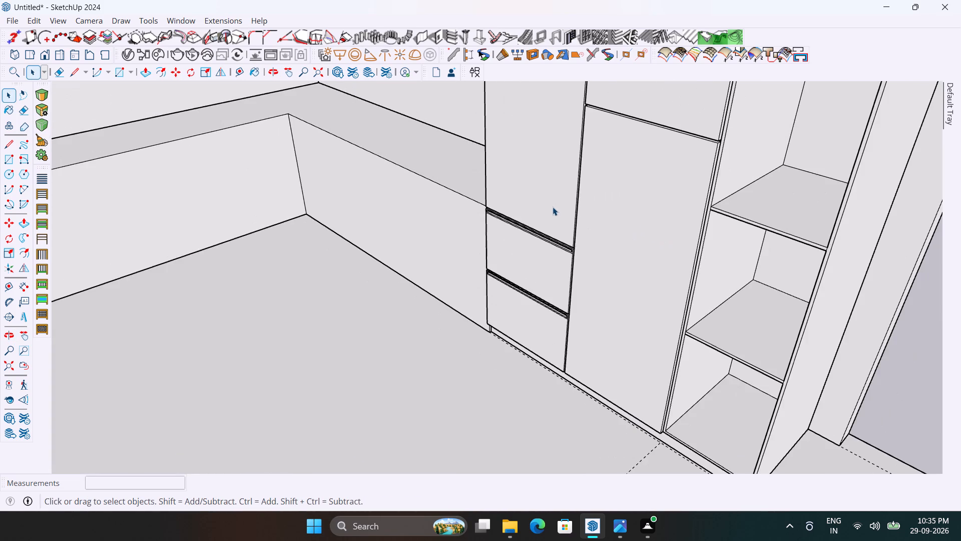
{"action": "middle_click_drag", "start_coordinate": [553, 207], "coordinate": [566, 178]}
{"action": "scroll", "coordinate": [576, 194], "scroll_direction": "down", "scroll_amount": 3}
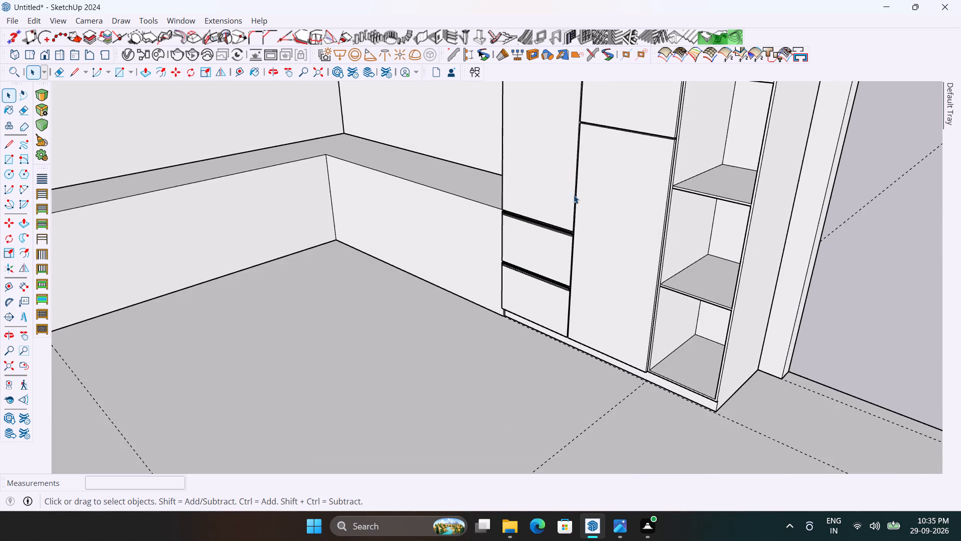
Open the tall lower door panel between the drawers and the open shelves for editing.
{"action": "scroll", "coordinate": [611, 173], "scroll_direction": "up", "scroll_amount": 6}
{"action": "scroll", "coordinate": [531, 152], "scroll_direction": "down", "scroll_amount": 4}
{"action": "scroll", "coordinate": [571, 226], "scroll_direction": "up", "scroll_amount": 4}
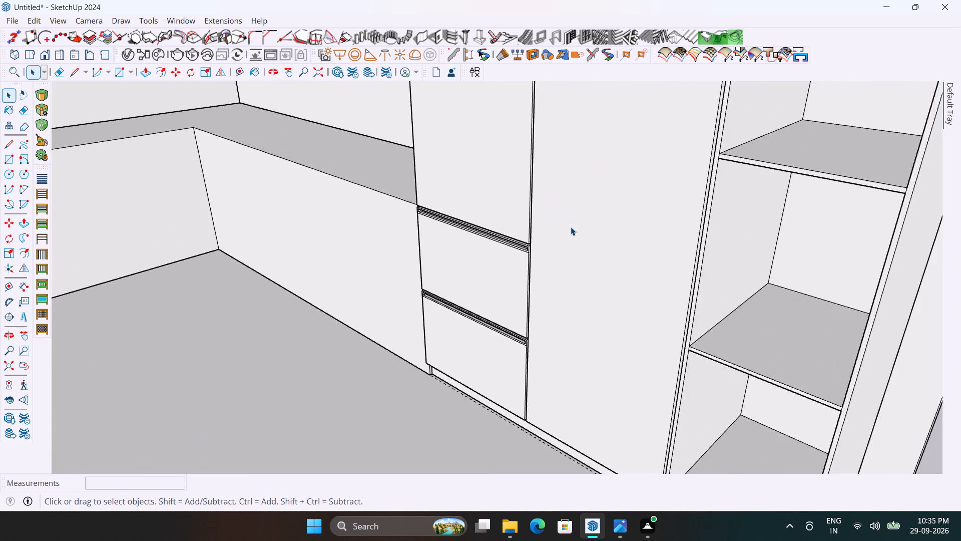
{"action": "scroll", "coordinate": [557, 206], "scroll_direction": "up", "scroll_amount": 2}
{"action": "scroll", "coordinate": [530, 136], "scroll_direction": "down", "scroll_amount": 3}
{"action": "scroll", "coordinate": [554, 393], "scroll_direction": "up", "scroll_amount": 4}
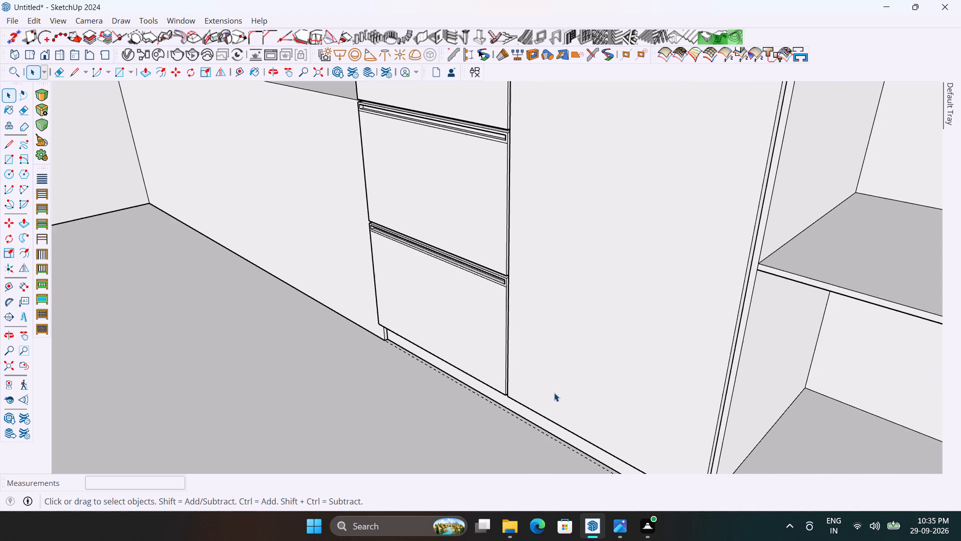
{"action": "double_click", "coordinate": [559, 393]}
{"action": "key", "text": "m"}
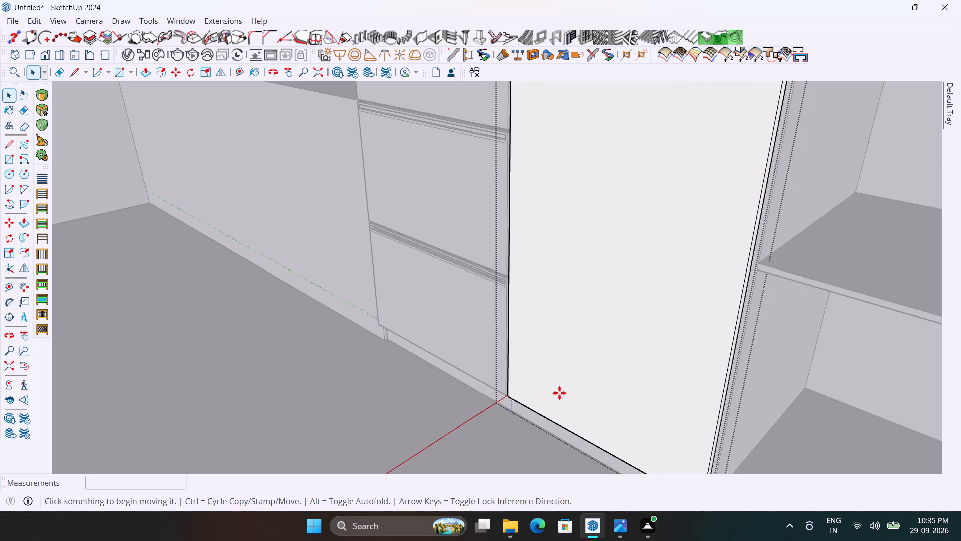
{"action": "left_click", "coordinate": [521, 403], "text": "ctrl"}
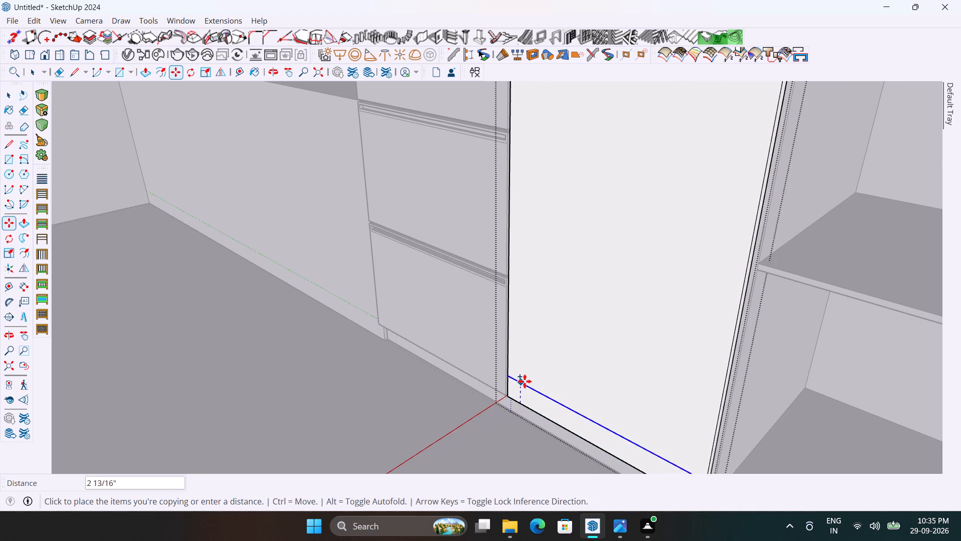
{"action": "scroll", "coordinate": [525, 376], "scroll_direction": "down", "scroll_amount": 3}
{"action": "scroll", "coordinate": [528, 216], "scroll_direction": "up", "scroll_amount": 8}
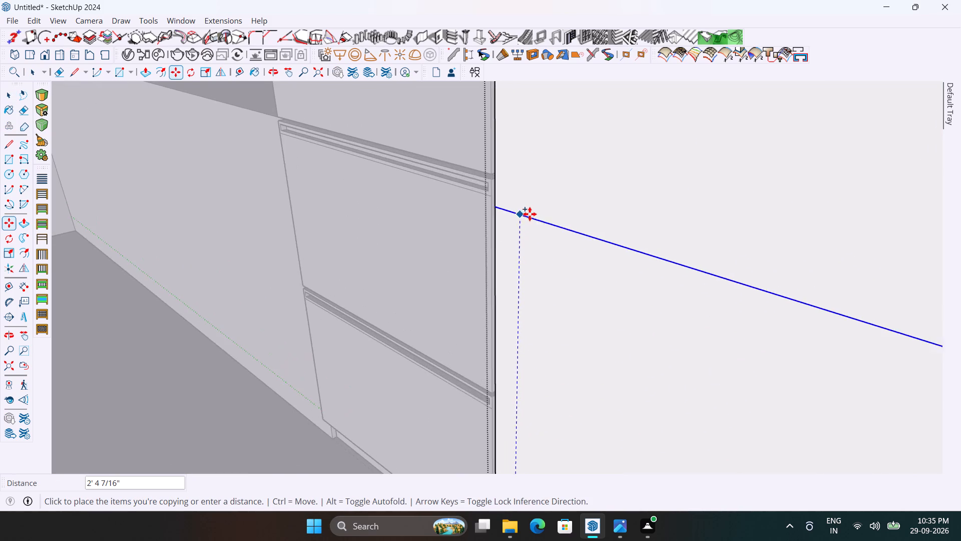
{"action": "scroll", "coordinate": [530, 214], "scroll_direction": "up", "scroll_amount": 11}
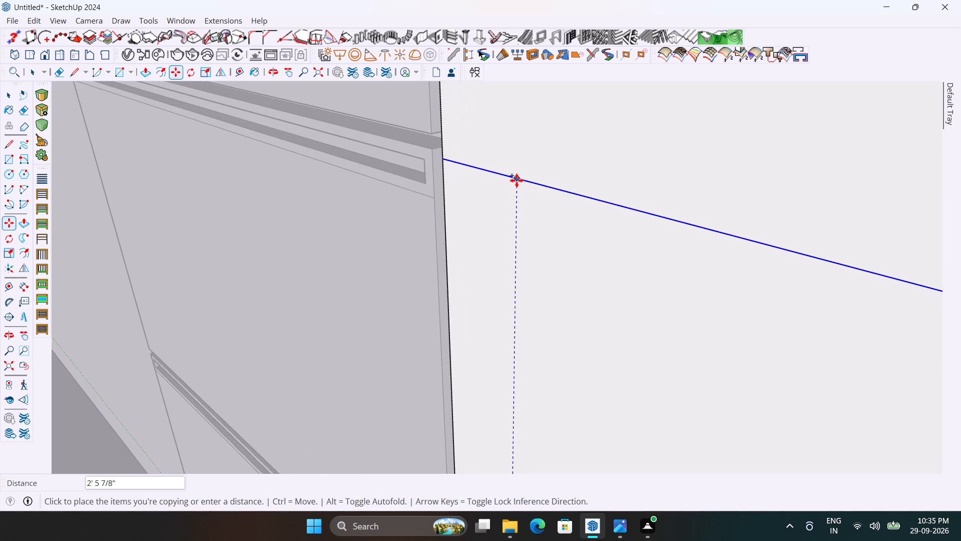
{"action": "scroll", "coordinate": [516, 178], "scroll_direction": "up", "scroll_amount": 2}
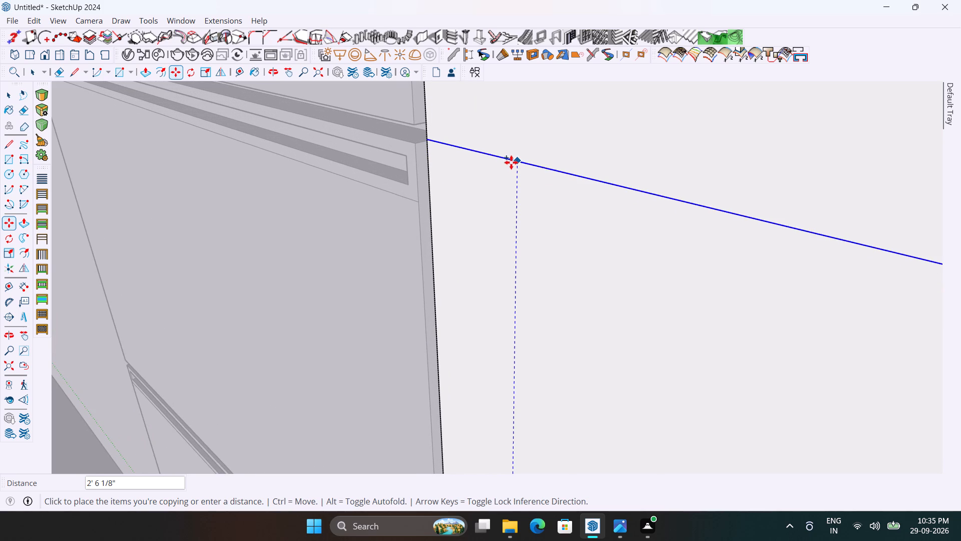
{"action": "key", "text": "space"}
Place a horizontal guide about 2' 6" above the lower drawer front's bottom edge, level with the upper drawer front's top edge.
{"action": "scroll", "coordinate": [512, 159], "scroll_direction": "down", "scroll_amount": 9}
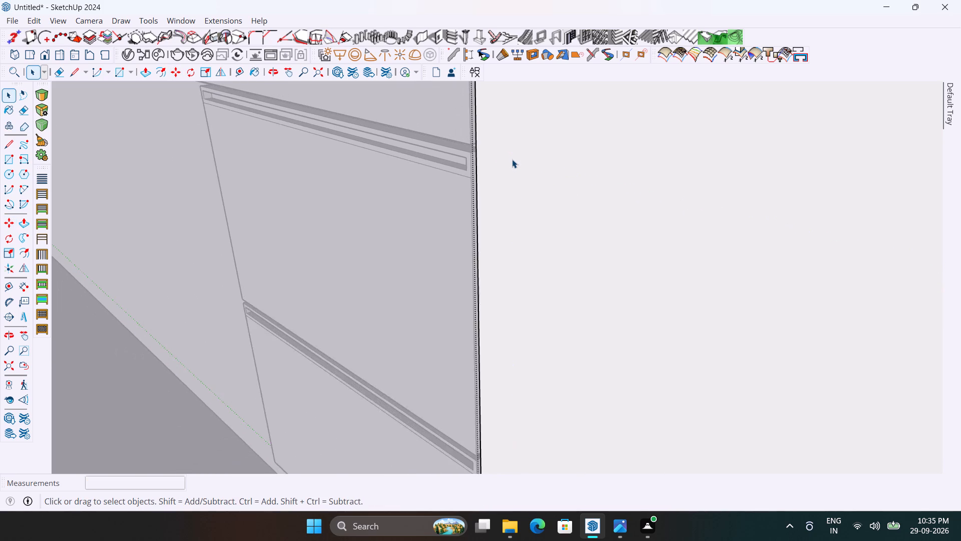
{"action": "scroll", "coordinate": [512, 159], "scroll_direction": "down", "scroll_amount": 6}
{"action": "middle_click_drag", "start_coordinate": [516, 261], "coordinate": [524, 228]}
{"action": "scroll", "coordinate": [461, 214], "scroll_direction": "down", "scroll_amount": 3}
{"action": "scroll", "coordinate": [456, 347], "scroll_direction": "up", "scroll_amount": 3}
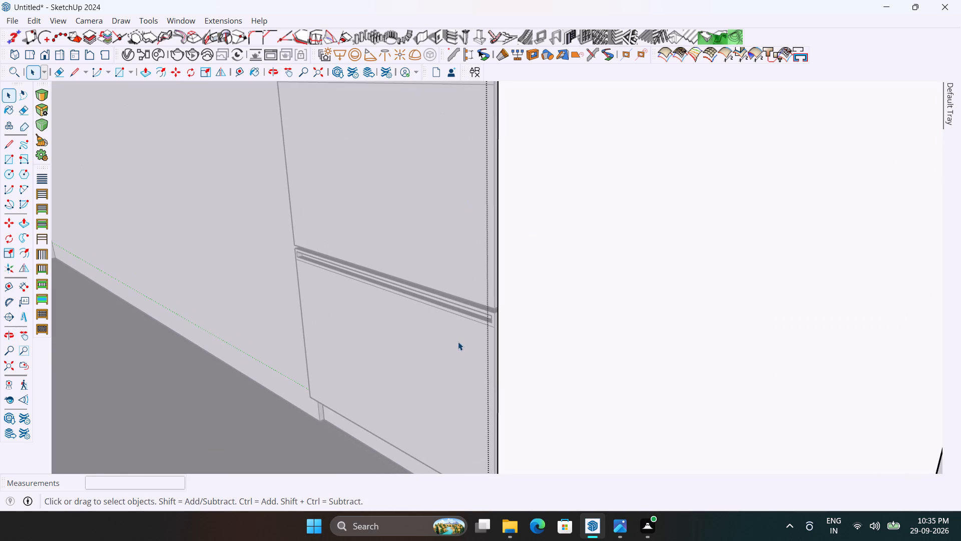
{"action": "key", "text": "t"}
{"action": "left_click", "coordinate": [393, 448]}
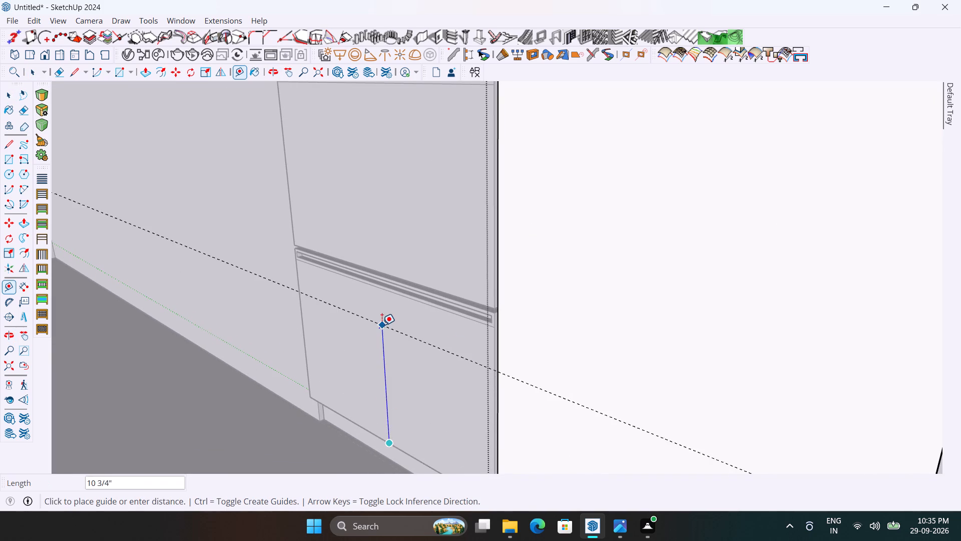
{"action": "scroll", "coordinate": [382, 325], "scroll_direction": "down", "scroll_amount": 5}
{"action": "scroll", "coordinate": [407, 205], "scroll_direction": "up", "scroll_amount": 8}
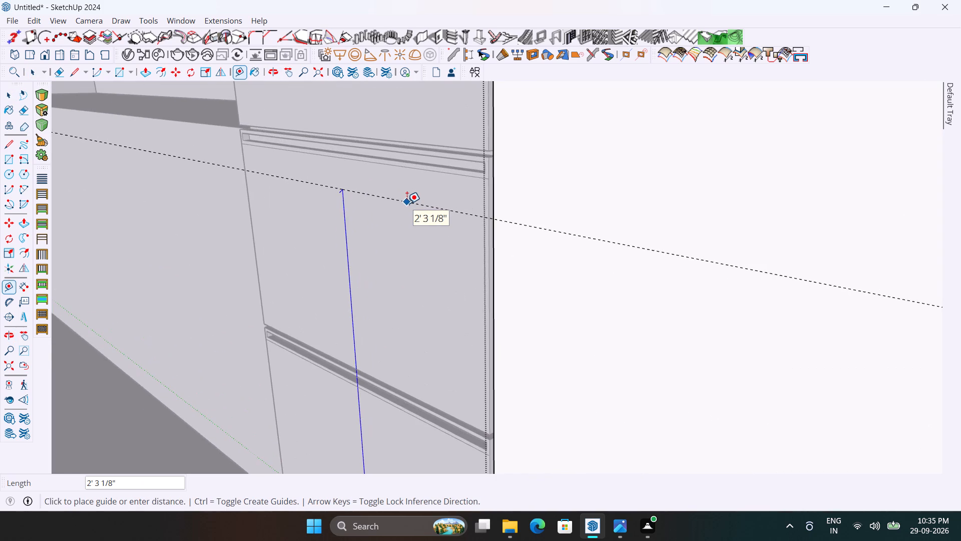
{"action": "scroll", "coordinate": [407, 203], "scroll_direction": "up", "scroll_amount": 2}
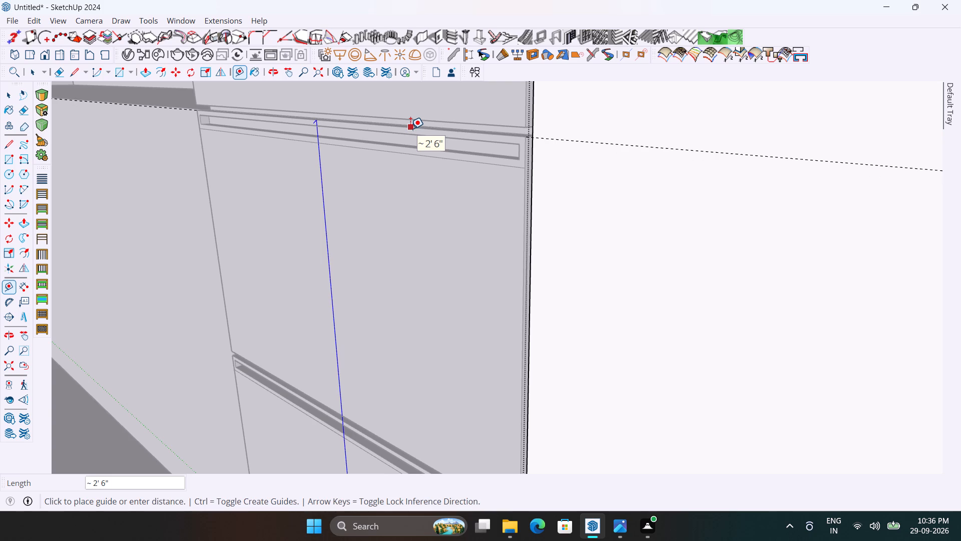
{"action": "left_click", "coordinate": [410, 129]}
{"action": "scroll", "coordinate": [410, 129], "scroll_direction": "down", "scroll_amount": 10}
{"action": "key", "text": "space"}
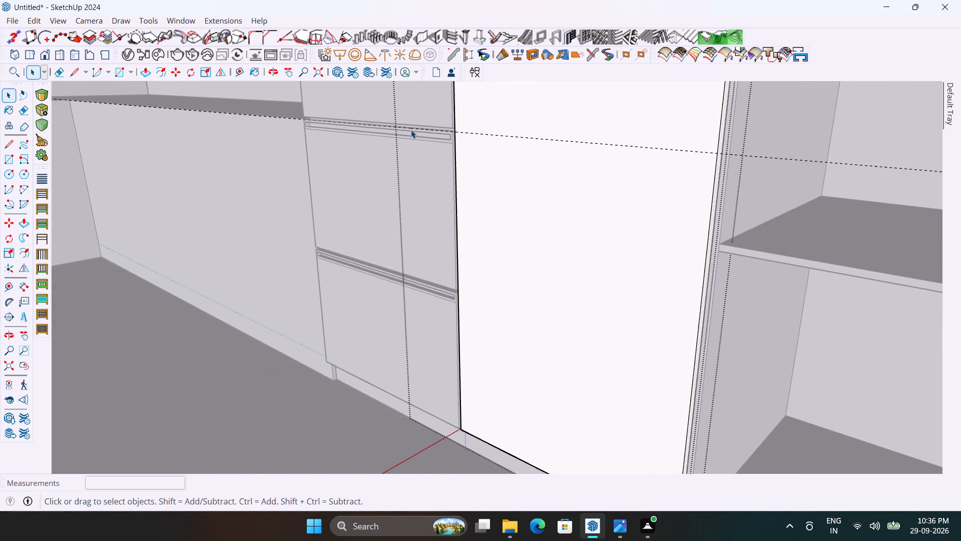
Copy the door panel's bottom edge about 2' 6" upward onto the horizontal guide, dividing the door's face.
{"action": "scroll", "coordinate": [457, 150], "scroll_direction": "down", "scroll_amount": 4}
{"action": "scroll", "coordinate": [509, 294], "scroll_direction": "up", "scroll_amount": 1}
{"action": "key", "text": "m"}
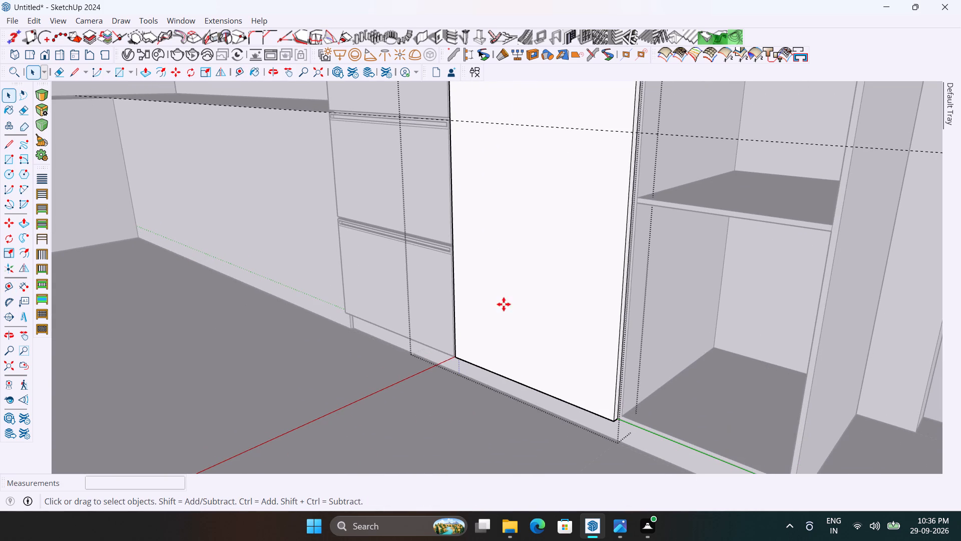
{"action": "left_click", "coordinate": [508, 376], "text": "ctrl"}
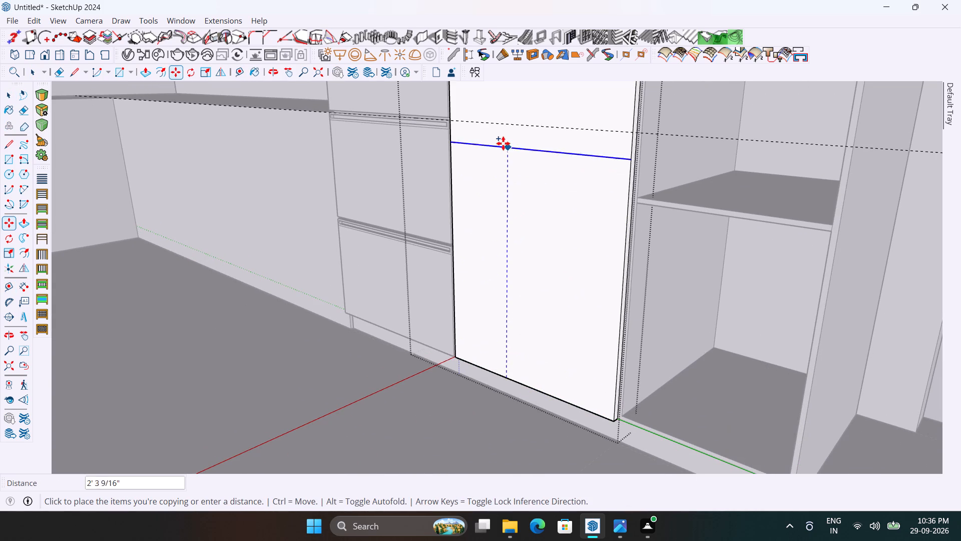
{"action": "left_click", "coordinate": [507, 123]}
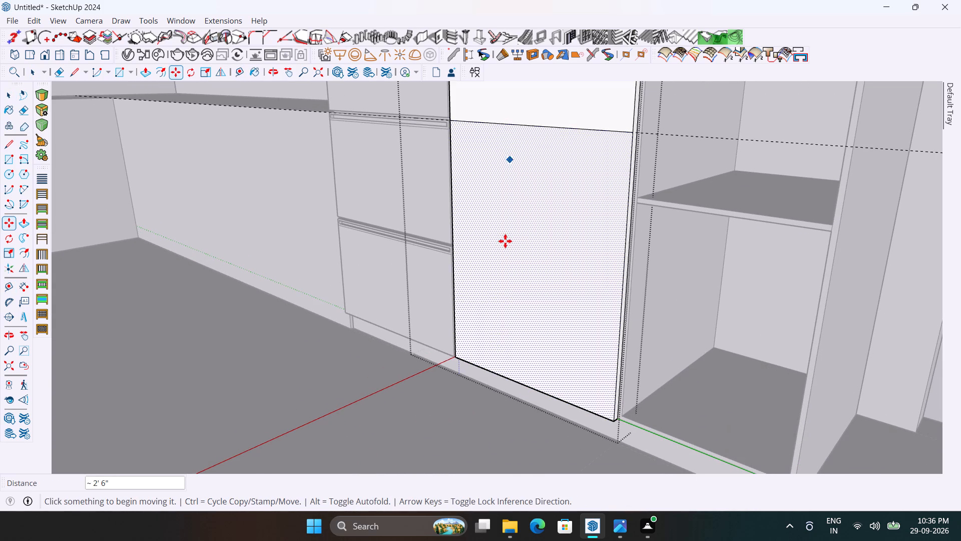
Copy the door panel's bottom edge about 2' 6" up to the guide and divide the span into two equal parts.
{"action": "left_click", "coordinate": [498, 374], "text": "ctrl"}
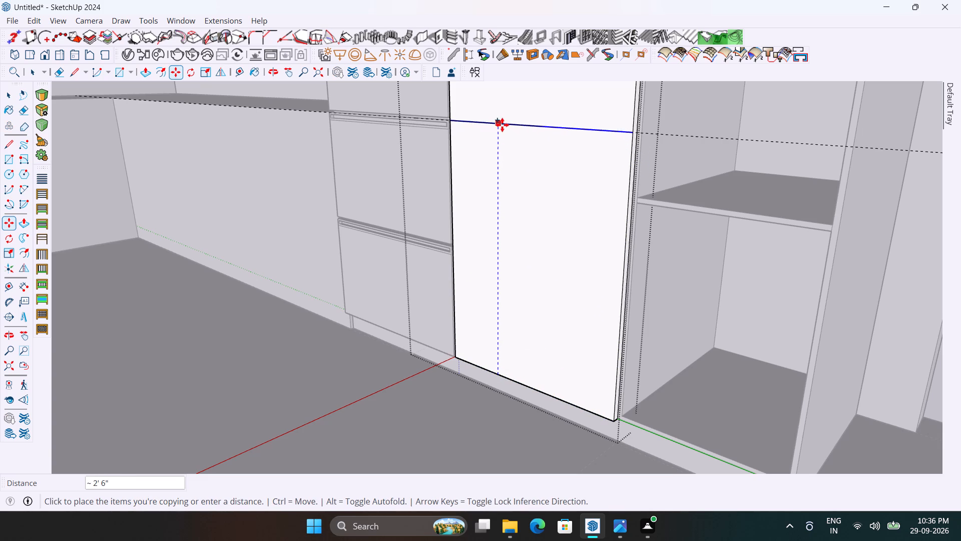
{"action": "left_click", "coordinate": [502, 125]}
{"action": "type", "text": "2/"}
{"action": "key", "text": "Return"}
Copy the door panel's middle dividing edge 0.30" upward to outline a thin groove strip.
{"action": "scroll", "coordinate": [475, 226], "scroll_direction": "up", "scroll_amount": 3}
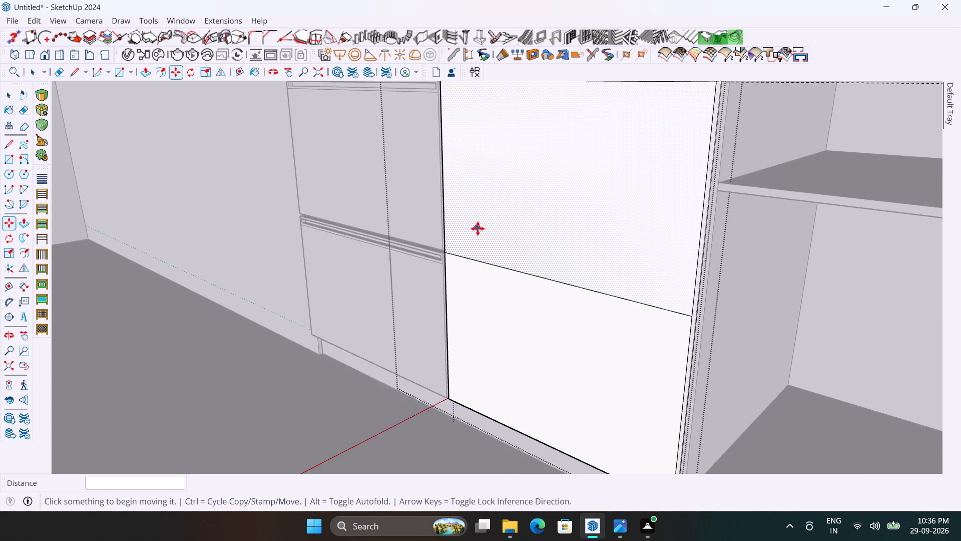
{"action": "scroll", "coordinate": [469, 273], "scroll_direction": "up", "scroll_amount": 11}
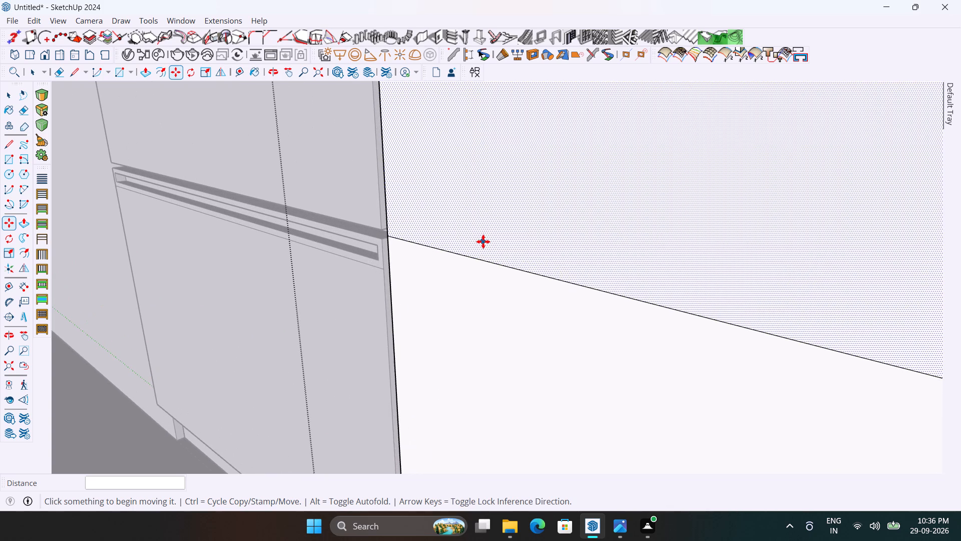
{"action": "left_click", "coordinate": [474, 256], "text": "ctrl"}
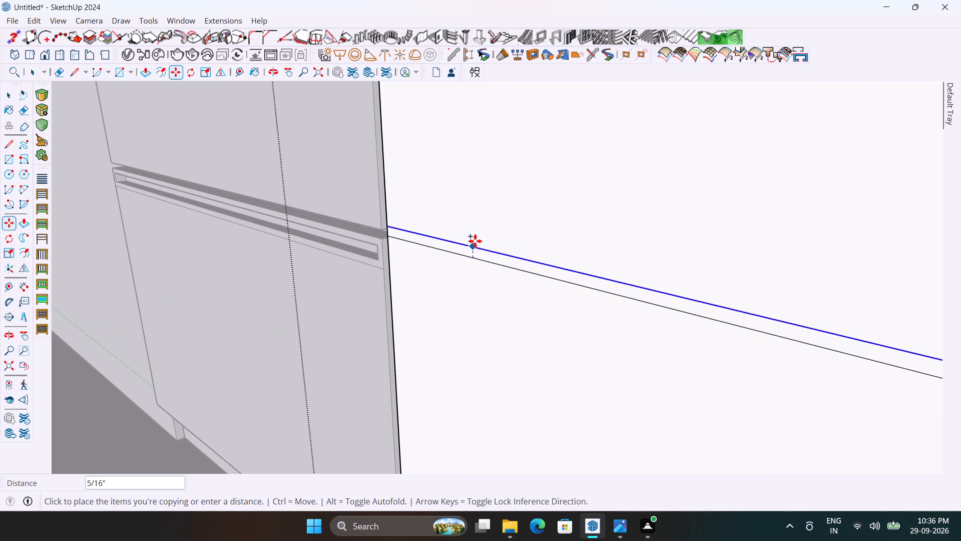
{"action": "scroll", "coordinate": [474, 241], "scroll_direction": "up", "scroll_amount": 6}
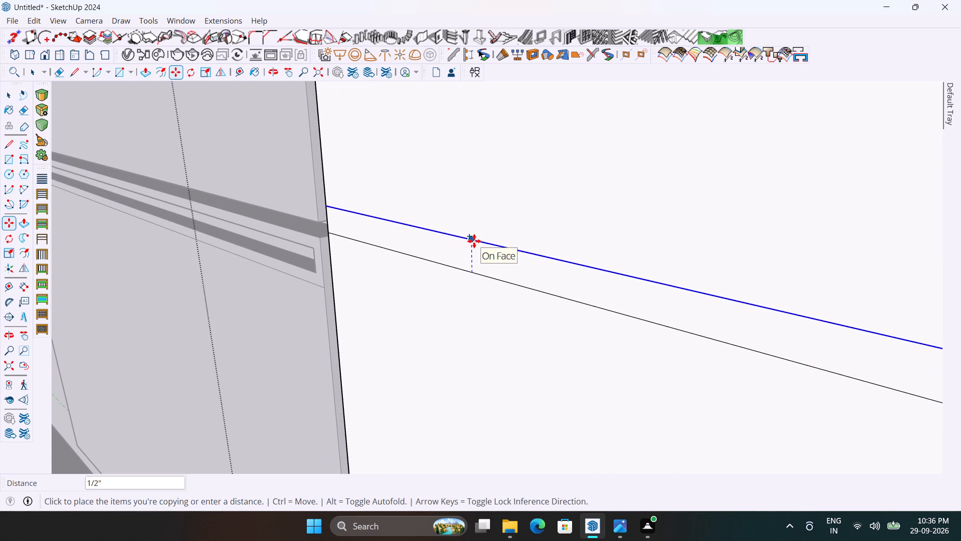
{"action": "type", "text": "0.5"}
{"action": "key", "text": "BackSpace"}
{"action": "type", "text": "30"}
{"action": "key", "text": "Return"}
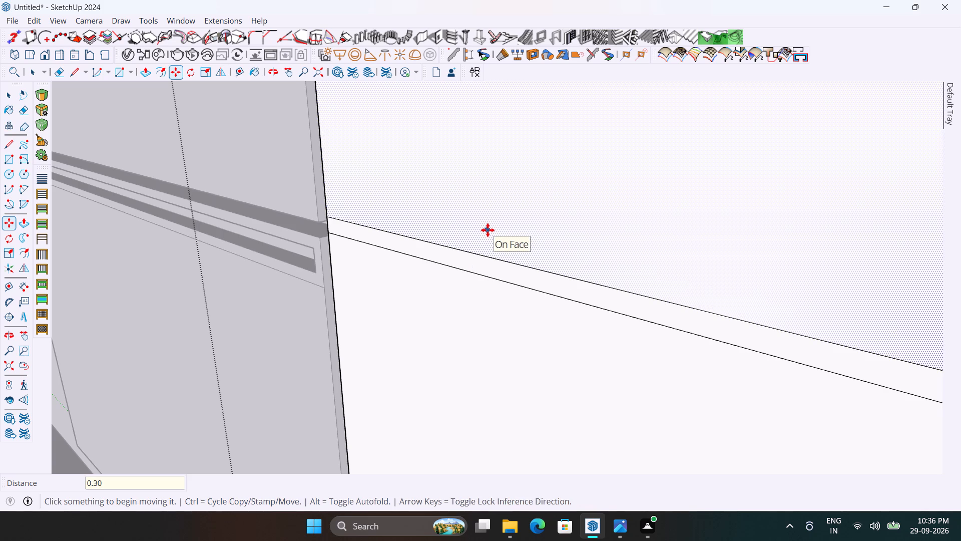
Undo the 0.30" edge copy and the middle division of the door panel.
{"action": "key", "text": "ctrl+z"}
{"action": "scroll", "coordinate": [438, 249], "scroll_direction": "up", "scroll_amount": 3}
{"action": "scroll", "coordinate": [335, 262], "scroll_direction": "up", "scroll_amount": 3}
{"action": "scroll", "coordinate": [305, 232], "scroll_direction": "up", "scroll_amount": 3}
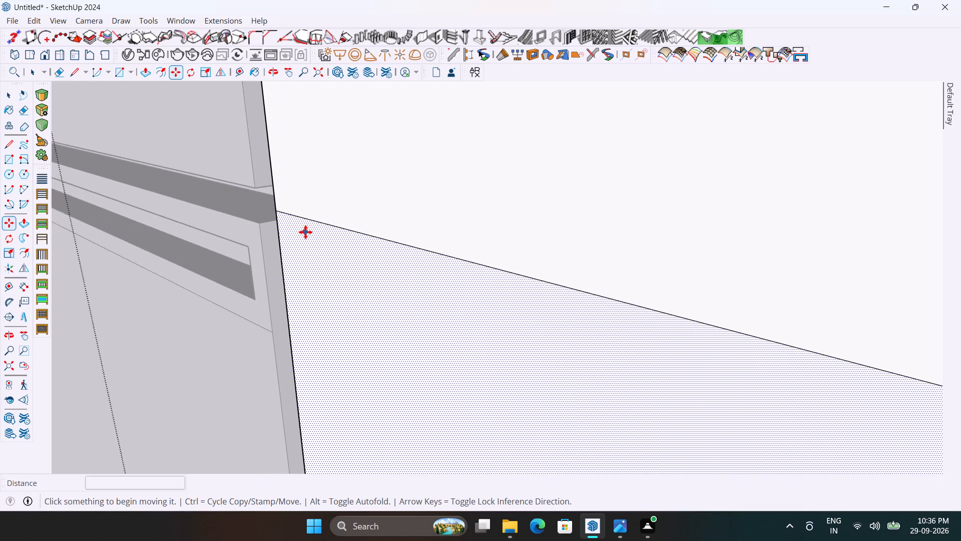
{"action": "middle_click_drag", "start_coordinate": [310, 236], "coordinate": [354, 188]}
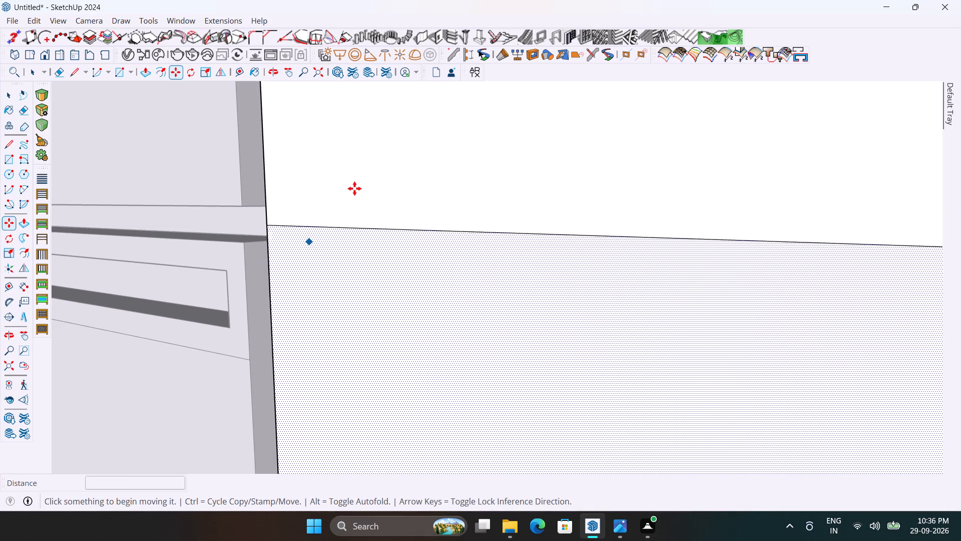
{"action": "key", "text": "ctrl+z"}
Erase the door panel's remaining dividing edge along with the horizontal guide, and close the panel's editing.
{"action": "scroll", "coordinate": [350, 191], "scroll_direction": "down", "scroll_amount": 20}
{"action": "scroll", "coordinate": [350, 191], "scroll_direction": "down", "scroll_amount": 5}
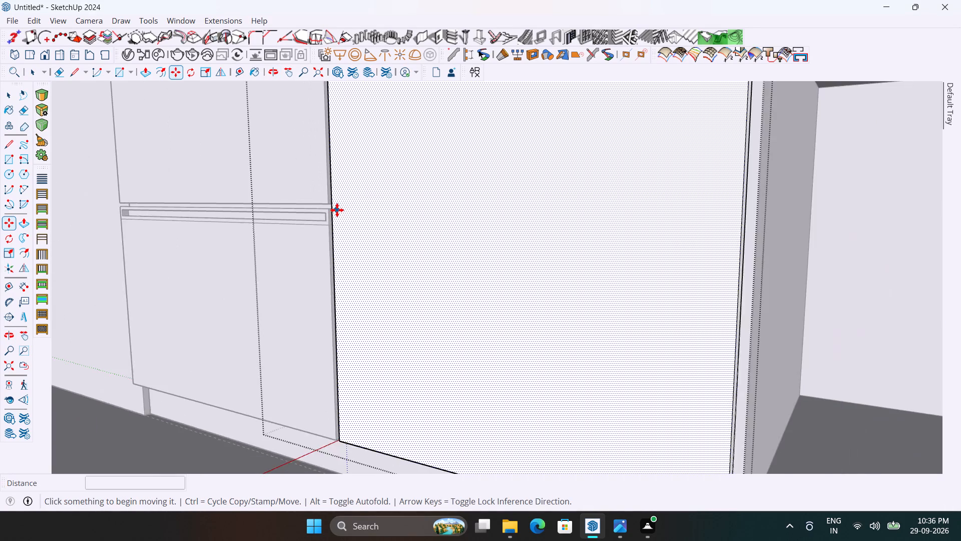
{"action": "scroll", "coordinate": [337, 210], "scroll_direction": "down", "scroll_amount": 3}
{"action": "middle_click_drag", "start_coordinate": [351, 247], "coordinate": [435, 291]}
{"action": "scroll", "coordinate": [371, 287], "scroll_direction": "down", "scroll_amount": 6}
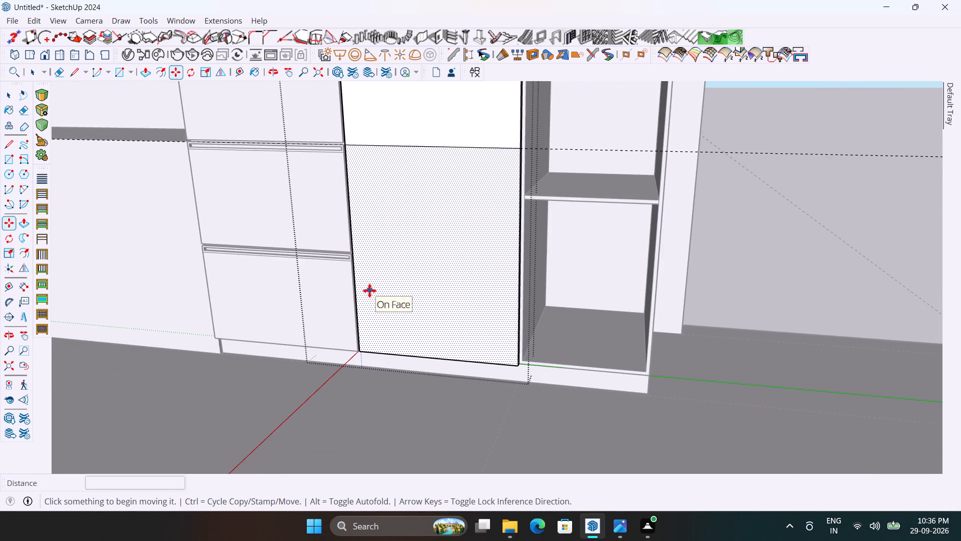
{"action": "middle_click_drag", "start_coordinate": [378, 296], "coordinate": [502, 259]}
{"action": "middle_click_drag", "start_coordinate": [494, 259], "coordinate": [511, 309]}
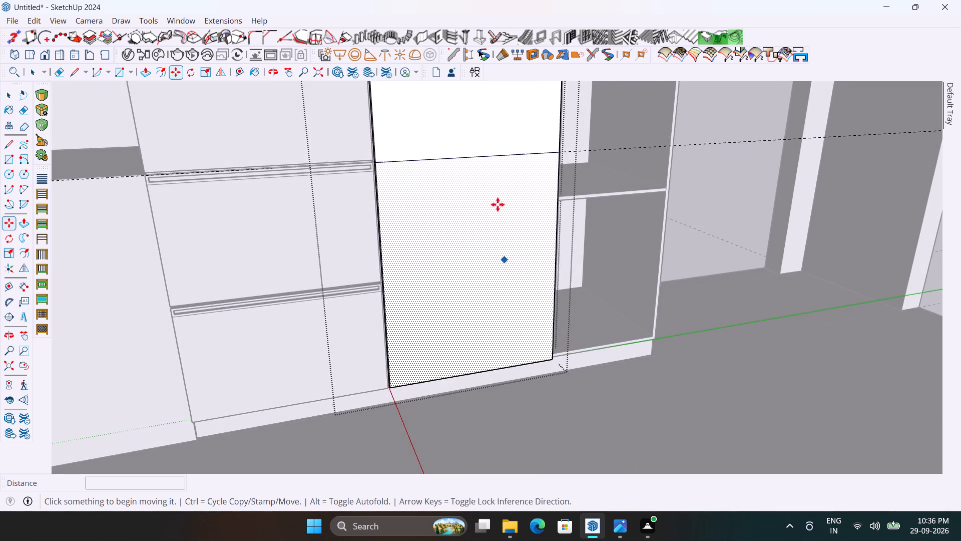
{"action": "scroll", "coordinate": [471, 134], "scroll_direction": "up", "scroll_amount": 4}
{"action": "scroll", "coordinate": [387, 180], "scroll_direction": "up", "scroll_amount": 4}
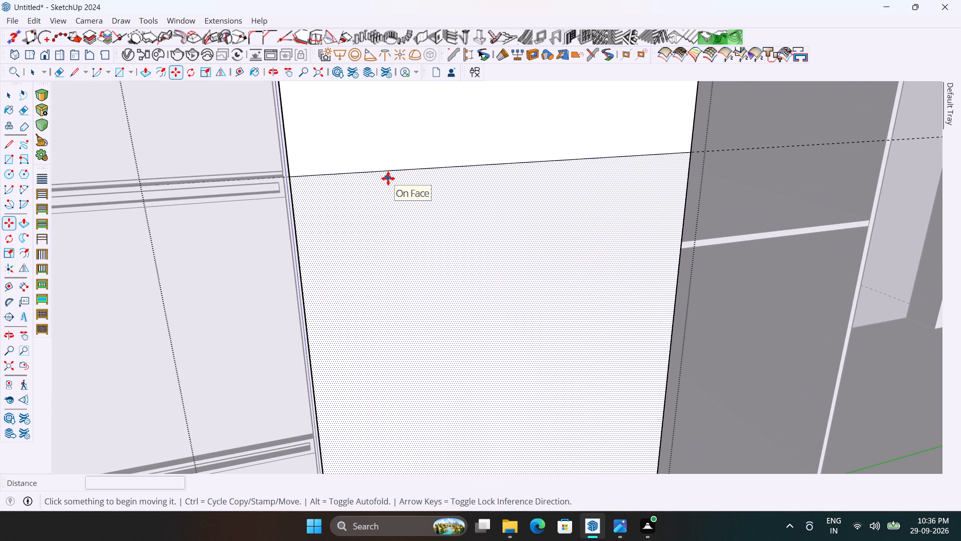
{"action": "scroll", "coordinate": [388, 178], "scroll_direction": "up", "scroll_amount": 2}
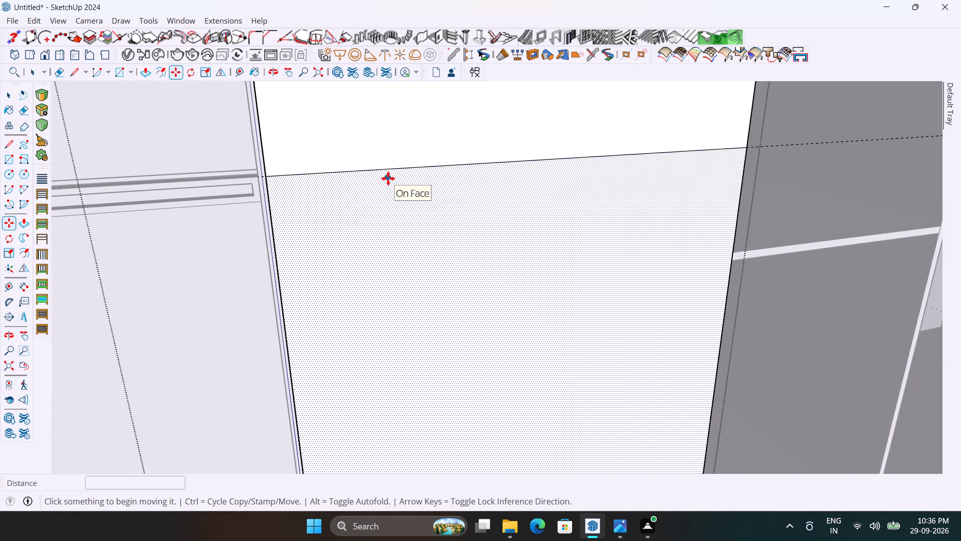
{"action": "scroll", "coordinate": [388, 178], "scroll_direction": "down", "scroll_amount": 4}
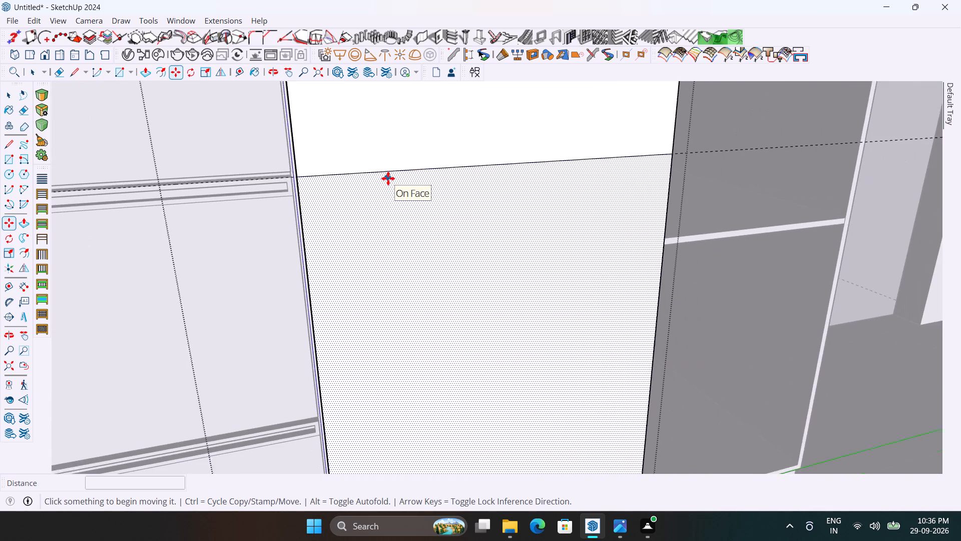
{"action": "key", "text": "r"}
{"action": "left_click", "coordinate": [388, 178]}
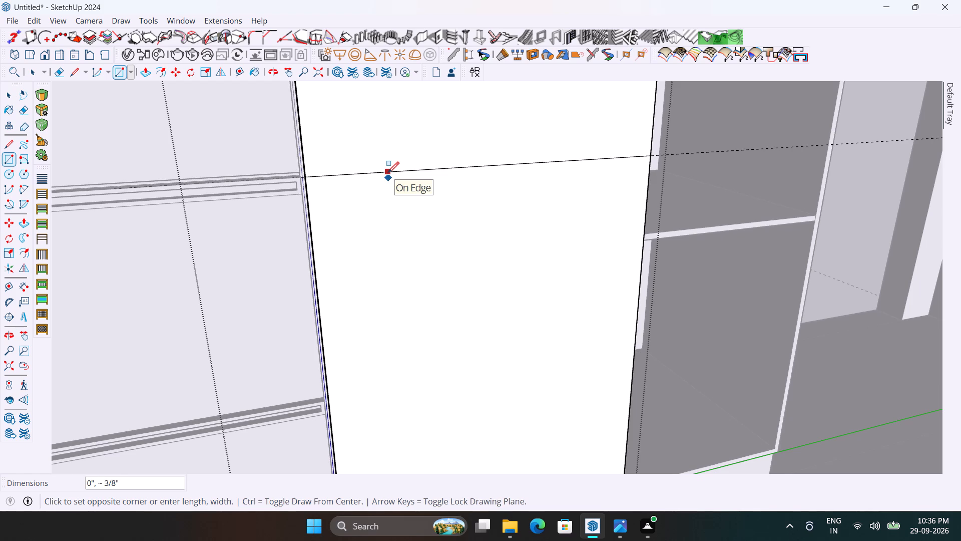
{"action": "key", "text": "e"}
{"action": "left_click_drag", "start_coordinate": [391, 184], "coordinate": [385, 169]}
{"action": "scroll", "coordinate": [385, 169], "scroll_direction": "down", "scroll_amount": 10}
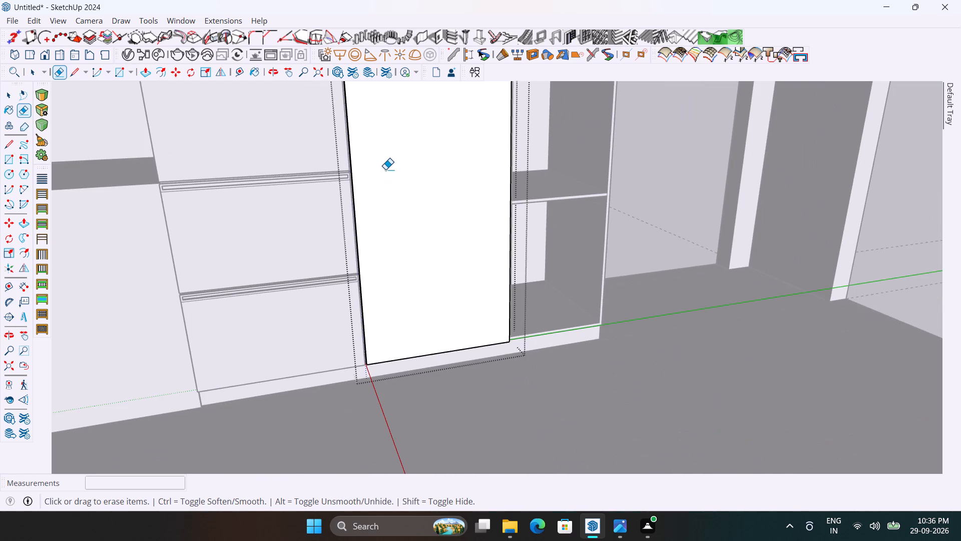
{"action": "key", "text": "space"}
{"action": "scroll", "coordinate": [392, 174], "scroll_direction": "down", "scroll_amount": 10}
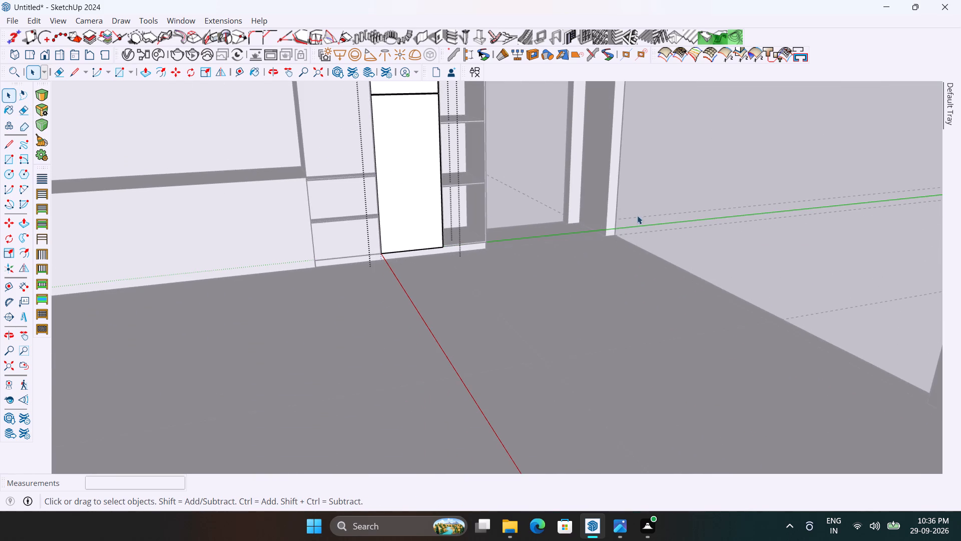
{"action": "left_click", "coordinate": [655, 215]}
Open the L-shaped counter for editing.
{"action": "scroll", "coordinate": [648, 190], "scroll_direction": "down", "scroll_amount": 5}
{"action": "middle_click_drag", "start_coordinate": [648, 190], "coordinate": [502, 162]}
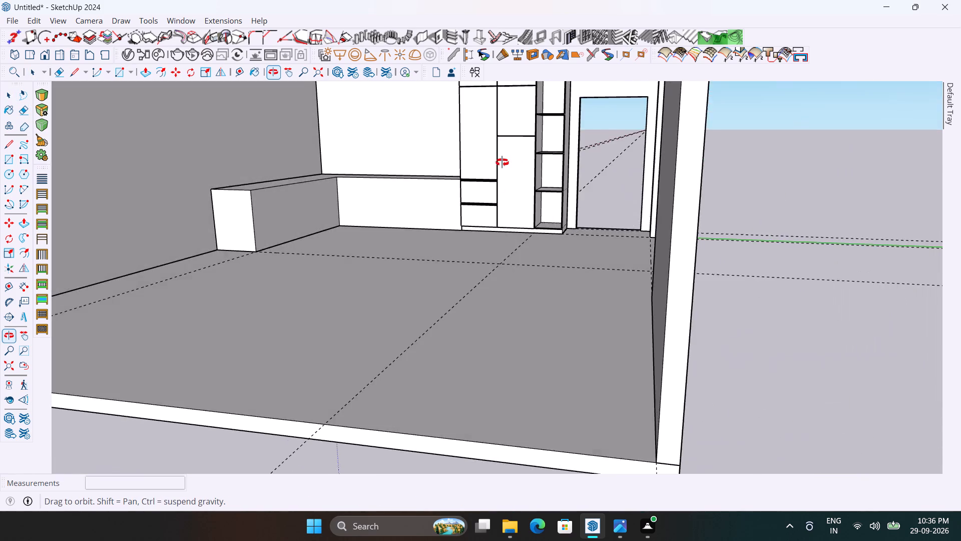
{"action": "middle_click_drag", "start_coordinate": [502, 162], "coordinate": [529, 228]}
{"action": "scroll", "coordinate": [385, 233], "scroll_direction": "up", "scroll_amount": 5}
{"action": "middle_click_drag", "start_coordinate": [398, 224], "coordinate": [386, 210]}
{"action": "scroll", "coordinate": [388, 200], "scroll_direction": "up", "scroll_amount": 2}
{"action": "double_click", "coordinate": [388, 200]}
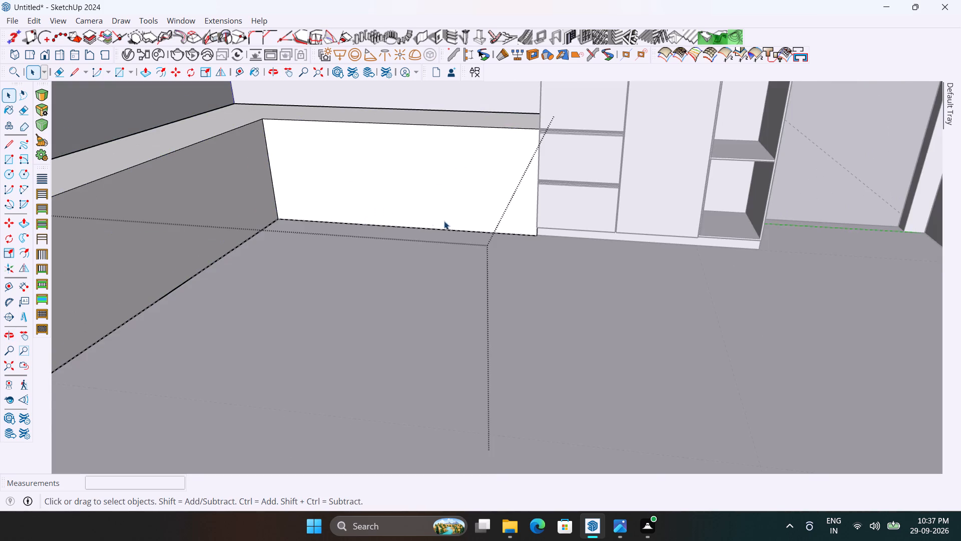
Copy the bottom edge of the counter front beside the drawers 3" upward.
{"action": "scroll", "coordinate": [444, 221], "scroll_direction": "up", "scroll_amount": 5}
{"action": "key", "text": "m"}
{"action": "scroll", "coordinate": [470, 250], "scroll_direction": "up", "scroll_amount": 2}
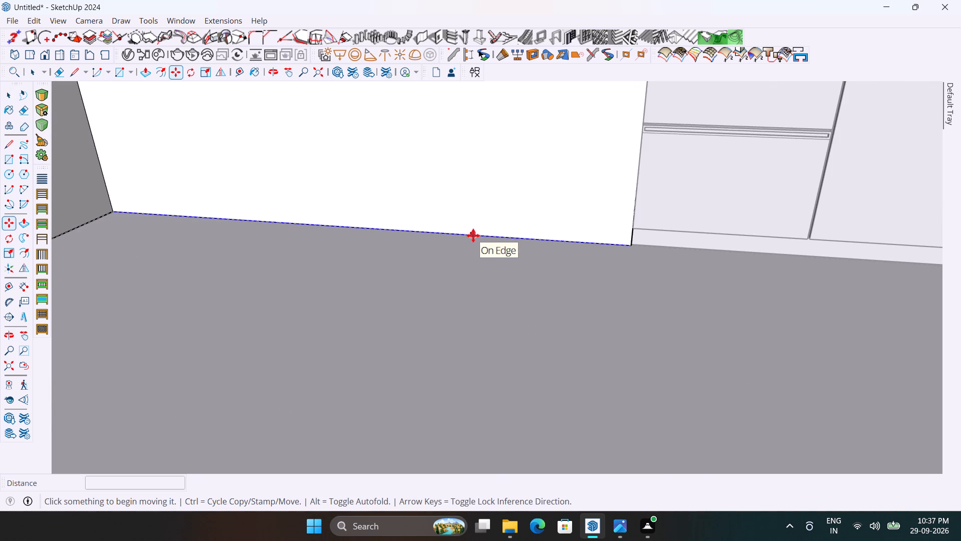
{"action": "scroll", "coordinate": [473, 235], "scroll_direction": "down", "scroll_amount": 5}
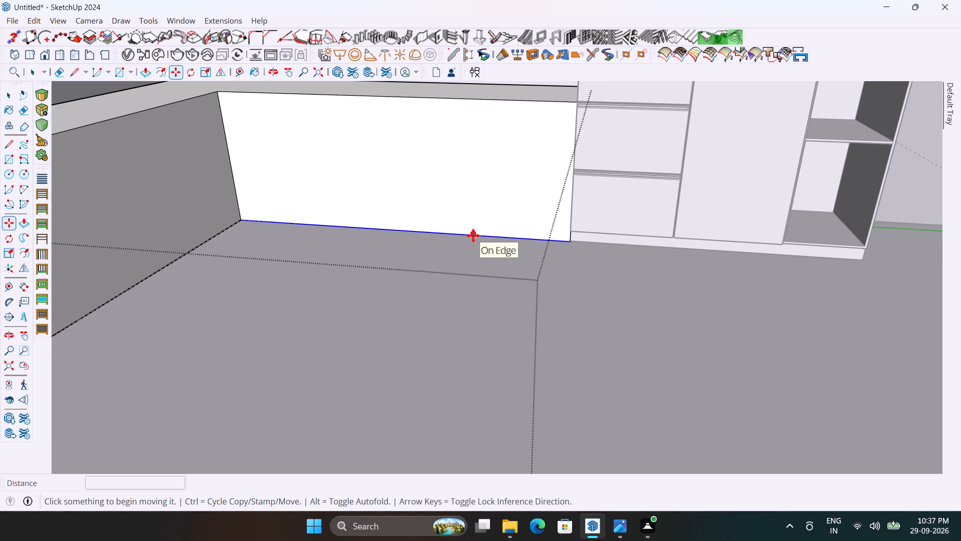
{"action": "scroll", "coordinate": [473, 235], "scroll_direction": "up", "scroll_amount": 4}
{"action": "left_click", "coordinate": [473, 235]}
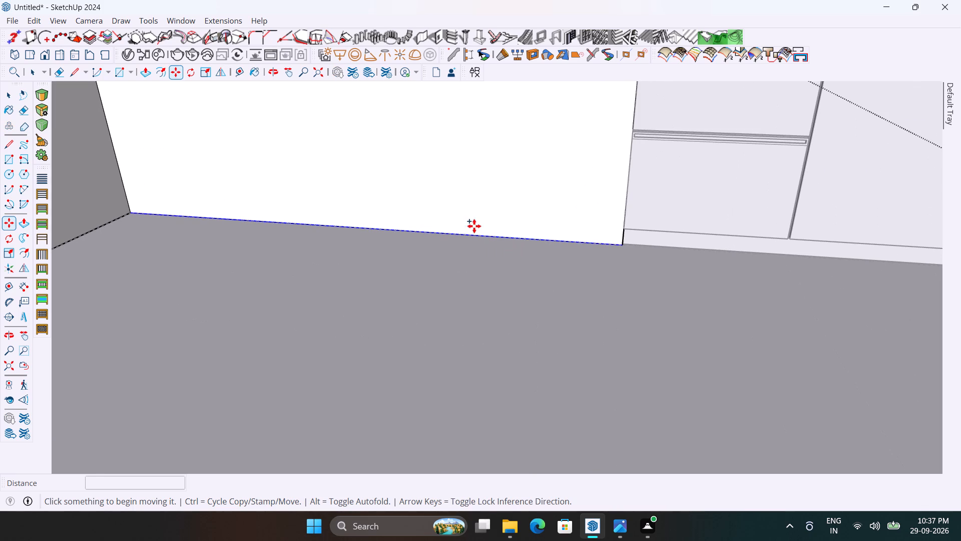
{"action": "key", "text": "3"}
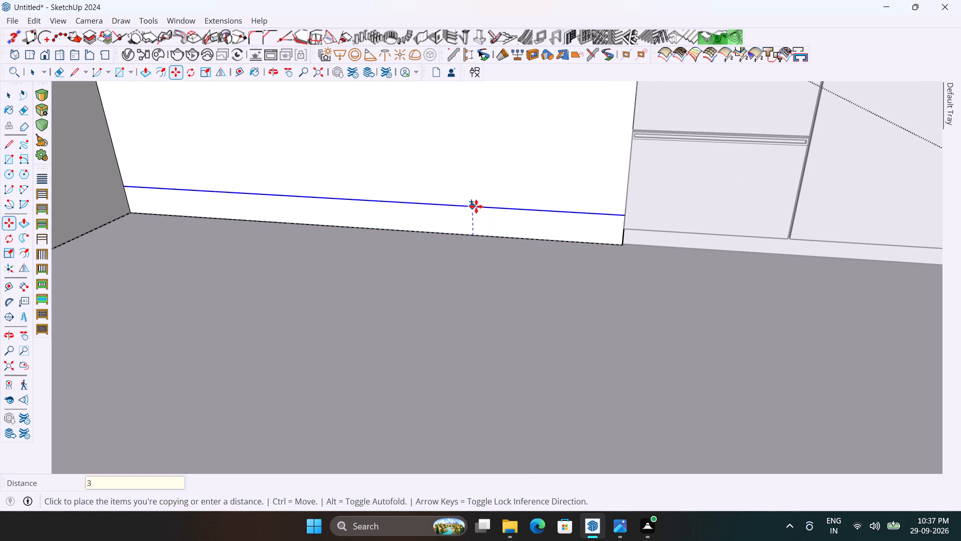
{"action": "key", "text": "Return"}
Copy the bottom edge of the adjoining counter leg's inner face upward, level with the 3" line at the corner.
{"action": "scroll", "coordinate": [476, 206], "scroll_direction": "down", "scroll_amount": 4}
{"action": "middle_click_drag", "start_coordinate": [474, 206], "coordinate": [399, 164]}
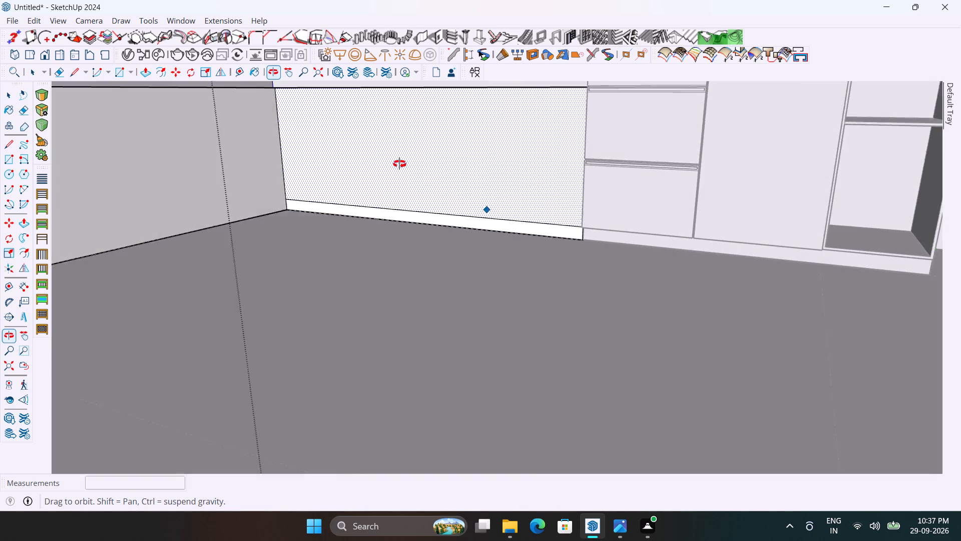
{"action": "middle_click_drag", "start_coordinate": [399, 164], "coordinate": [387, 169]}
{"action": "scroll", "coordinate": [327, 203], "scroll_direction": "up", "scroll_amount": 3}
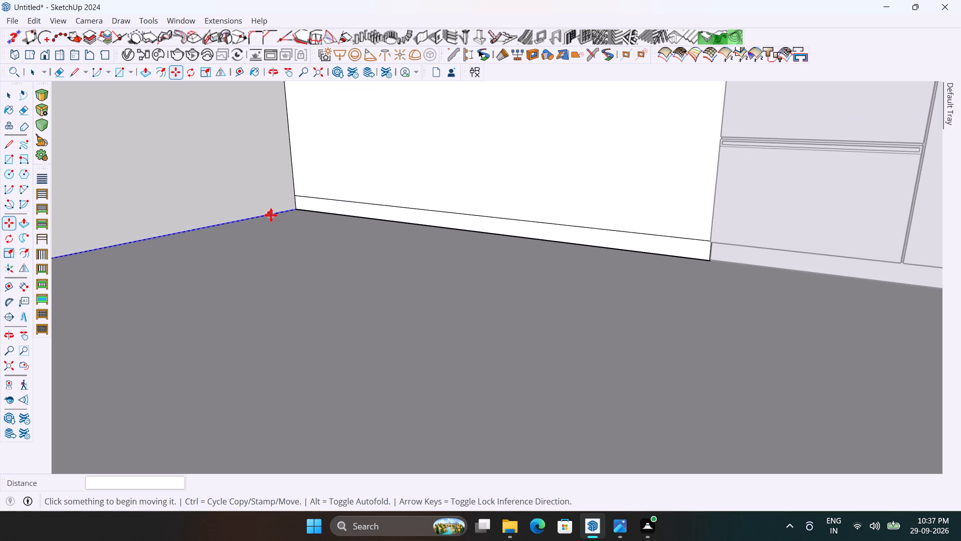
{"action": "left_click", "coordinate": [271, 215]}
{"action": "left_click", "coordinate": [270, 197]}
{"action": "scroll", "coordinate": [456, 203], "scroll_direction": "down", "scroll_amount": 5}
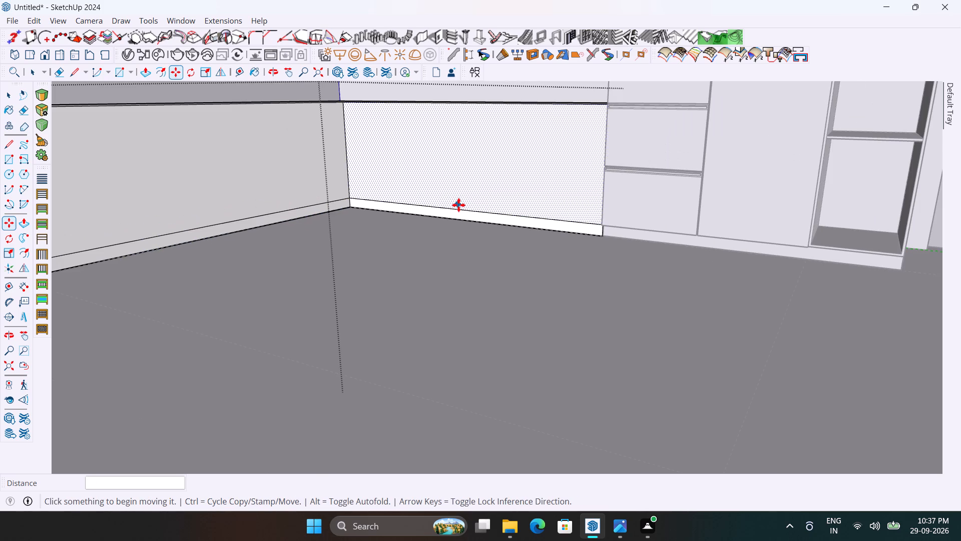
Push the bottom strip of the counter front beside the drawers inward 1/2", flush with the tall cabinet's plinth.
{"action": "key", "text": "space"}
{"action": "scroll", "coordinate": [612, 265], "scroll_direction": "up", "scroll_amount": 2}
{"action": "middle_click_drag", "start_coordinate": [601, 261], "coordinate": [522, 250]}
{"action": "scroll", "coordinate": [627, 259], "scroll_direction": "up", "scroll_amount": 3}
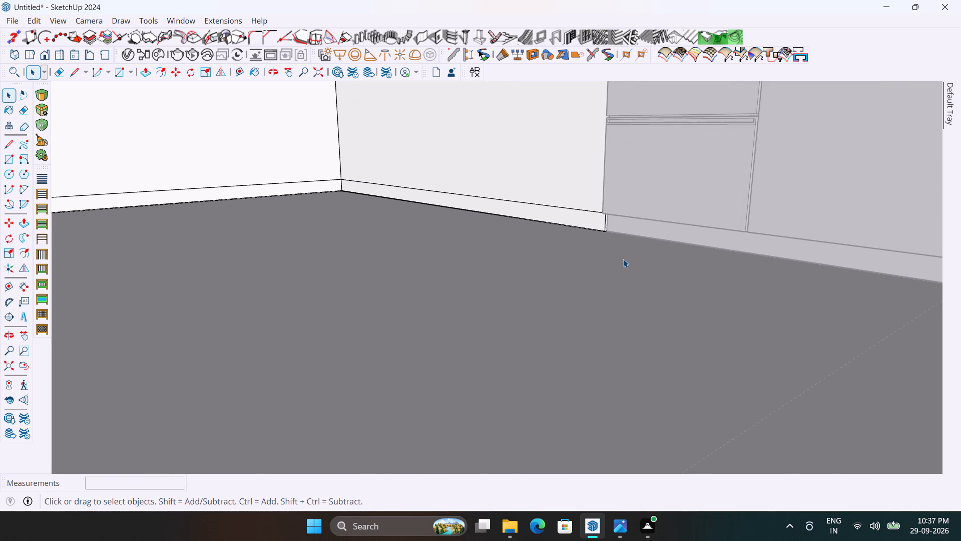
{"action": "key", "text": "p"}
{"action": "left_click", "coordinate": [596, 227]}
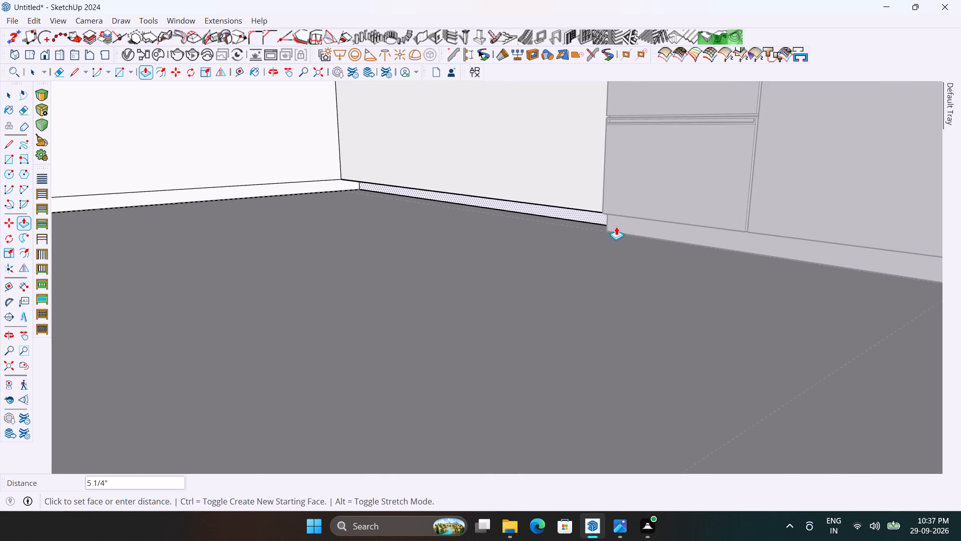
{"action": "left_click", "coordinate": [609, 231]}
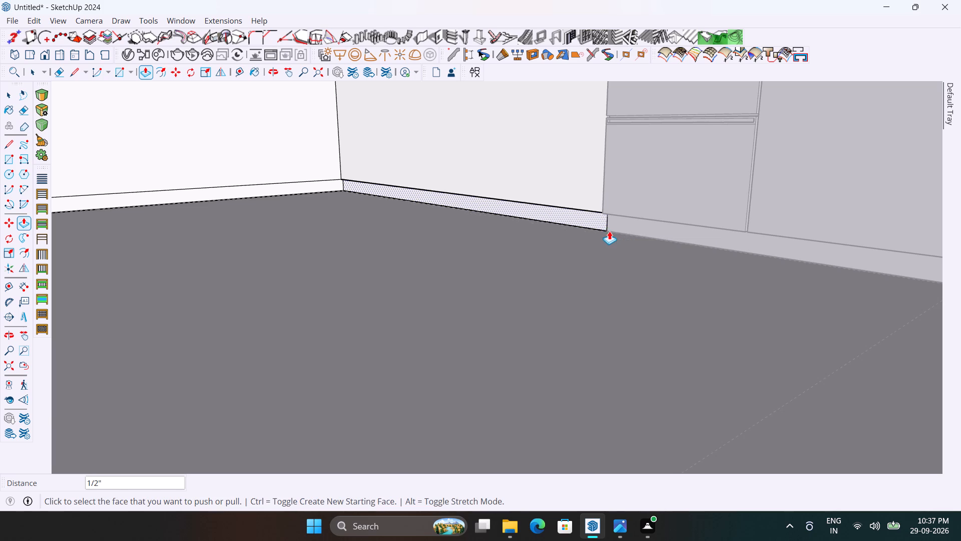
Push the bottom strip of the adjoining counter leg's inner face inward by the same 1/2" and close the counter for editing.
{"action": "scroll", "coordinate": [588, 233], "scroll_direction": "down", "scroll_amount": 7}
{"action": "middle_click_drag", "start_coordinate": [396, 250], "coordinate": [420, 269]}
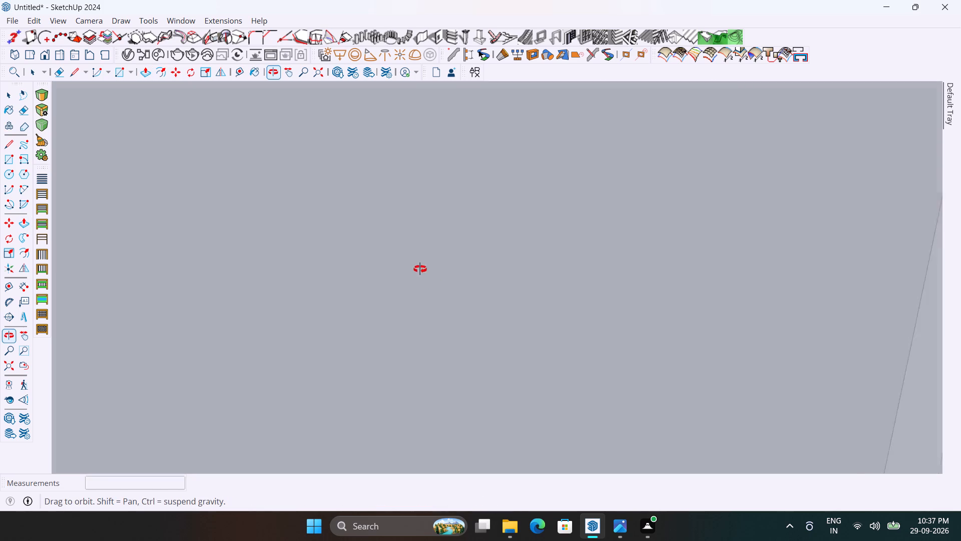
{"action": "middle_click_drag", "start_coordinate": [420, 269], "coordinate": [485, 322]}
{"action": "scroll", "coordinate": [506, 236], "scroll_direction": "down", "scroll_amount": 7}
{"action": "scroll", "coordinate": [596, 228], "scroll_direction": "down", "scroll_amount": 12}
{"action": "scroll", "coordinate": [616, 252], "scroll_direction": "down", "scroll_amount": 13}
{"action": "scroll", "coordinate": [503, 242], "scroll_direction": "down", "scroll_amount": 12}
{"action": "scroll", "coordinate": [578, 241], "scroll_direction": "down", "scroll_amount": 9}
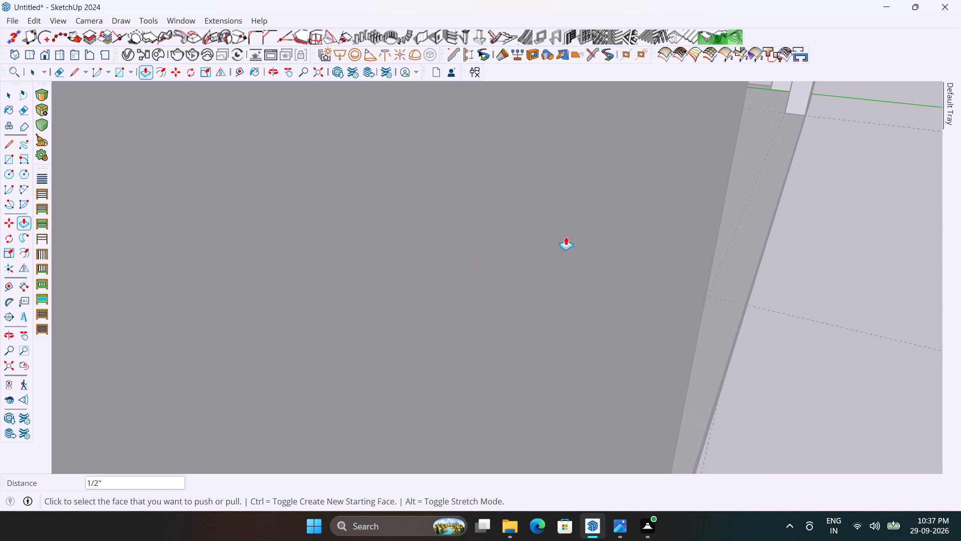
{"action": "scroll", "coordinate": [566, 236], "scroll_direction": "down", "scroll_amount": 3}
{"action": "scroll", "coordinate": [608, 282], "scroll_direction": "up", "scroll_amount": 1}
{"action": "scroll", "coordinate": [591, 282], "scroll_direction": "down", "scroll_amount": 6}
{"action": "middle_click_drag", "start_coordinate": [582, 288], "coordinate": [343, 254]}
{"action": "scroll", "coordinate": [349, 250], "scroll_direction": "down", "scroll_amount": 3}
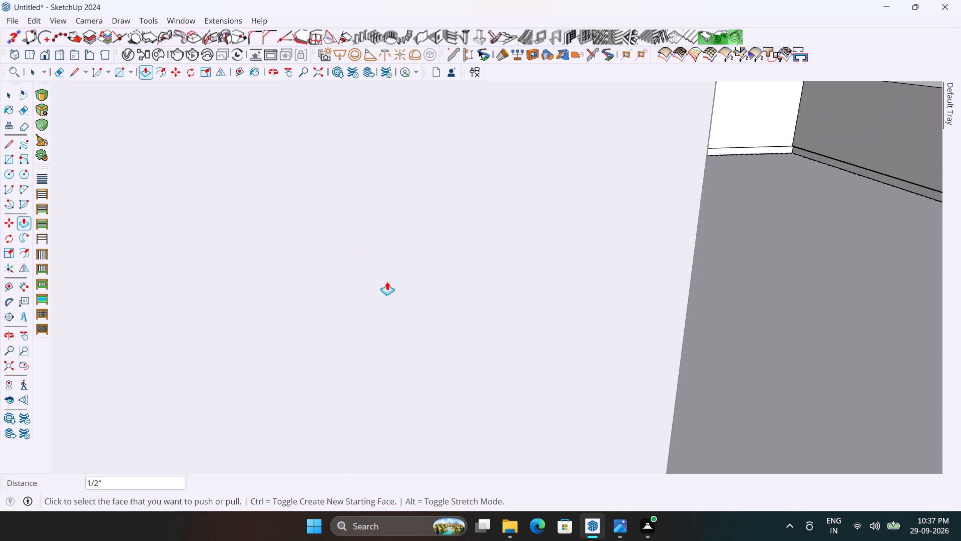
{"action": "scroll", "coordinate": [387, 282], "scroll_direction": "down", "scroll_amount": 13}
{"action": "key", "text": "space"}
{"action": "scroll", "coordinate": [671, 187], "scroll_direction": "up", "scroll_amount": 3}
{"action": "middle_click_drag", "start_coordinate": [666, 202], "coordinate": [674, 231]}
{"action": "scroll", "coordinate": [652, 170], "scroll_direction": "up", "scroll_amount": 7}
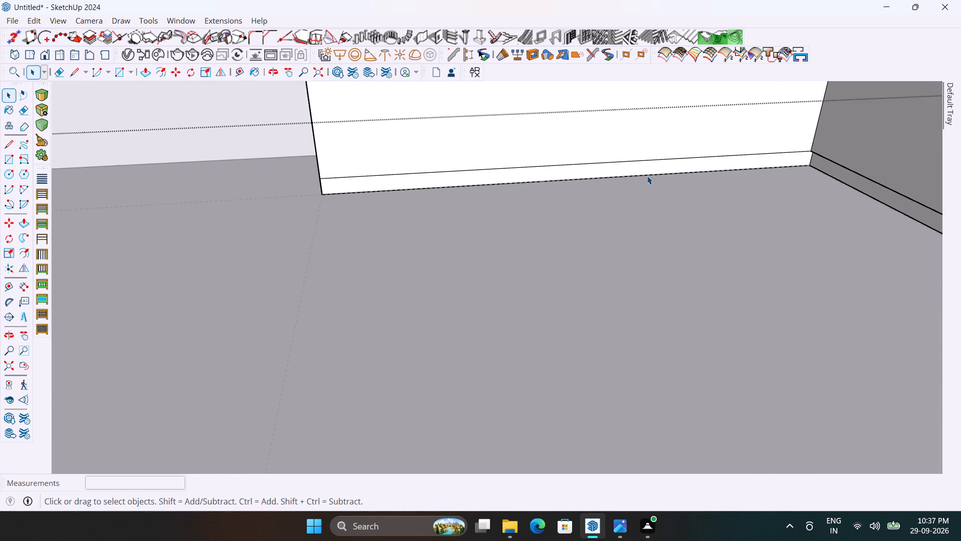
{"action": "key", "text": "p"}
{"action": "double_click", "coordinate": [648, 172]}
{"action": "scroll", "coordinate": [648, 172], "scroll_direction": "down", "scroll_amount": 10}
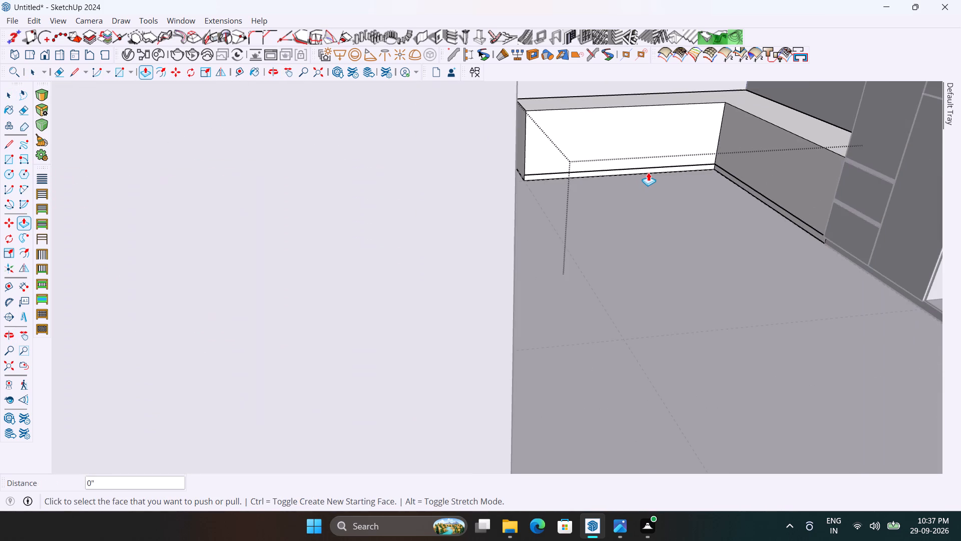
{"action": "key", "text": "space"}
{"action": "scroll", "coordinate": [648, 172], "scroll_direction": "down", "scroll_amount": 5}
{"action": "scroll", "coordinate": [626, 222], "scroll_direction": "down", "scroll_amount": 5}
{"action": "left_click", "coordinate": [605, 340]}
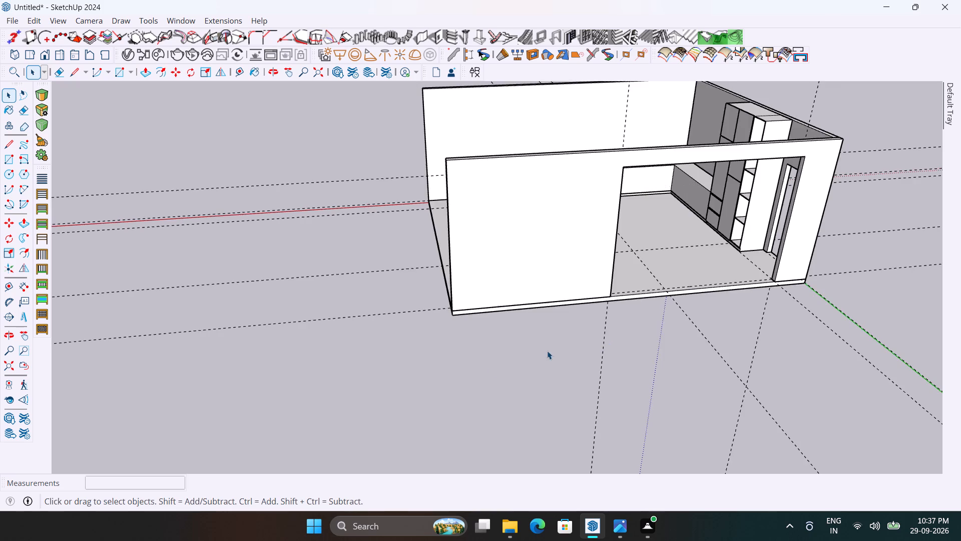
Examine the recessed toe-kick, counter and tall shelved cabinet within the whole room model.
{"action": "middle_click_drag", "start_coordinate": [477, 365], "coordinate": [803, 365]}
{"action": "scroll", "coordinate": [719, 383], "scroll_direction": "down", "scroll_amount": 4}
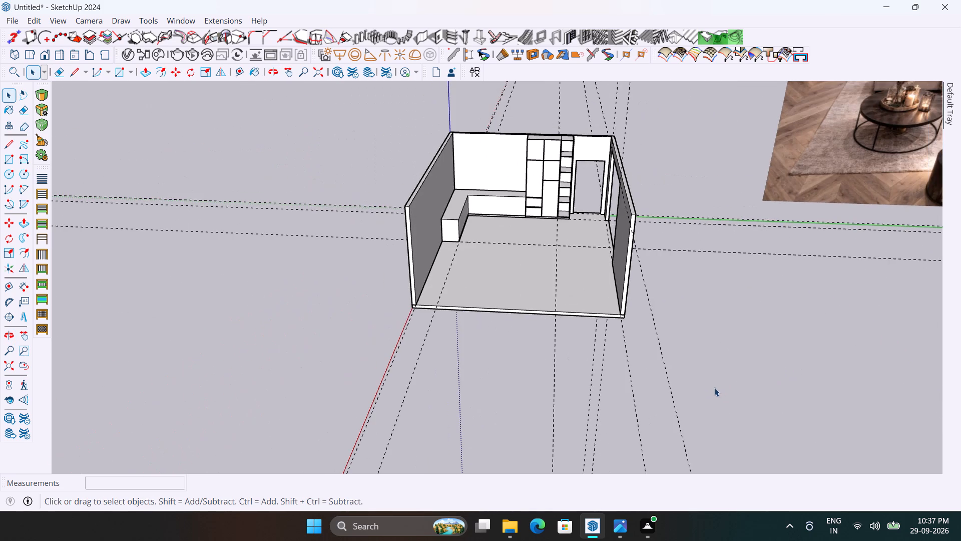
{"action": "scroll", "coordinate": [626, 125], "scroll_direction": "up", "scroll_amount": 4}
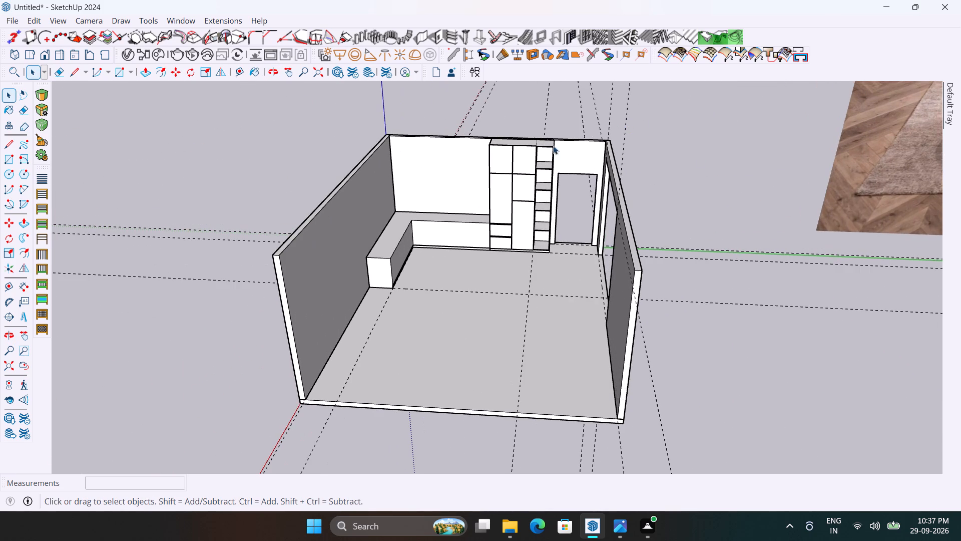
{"action": "scroll", "coordinate": [535, 218], "scroll_direction": "up", "scroll_amount": 3}
{"action": "middle_click_drag", "start_coordinate": [559, 246], "coordinate": [635, 160]}
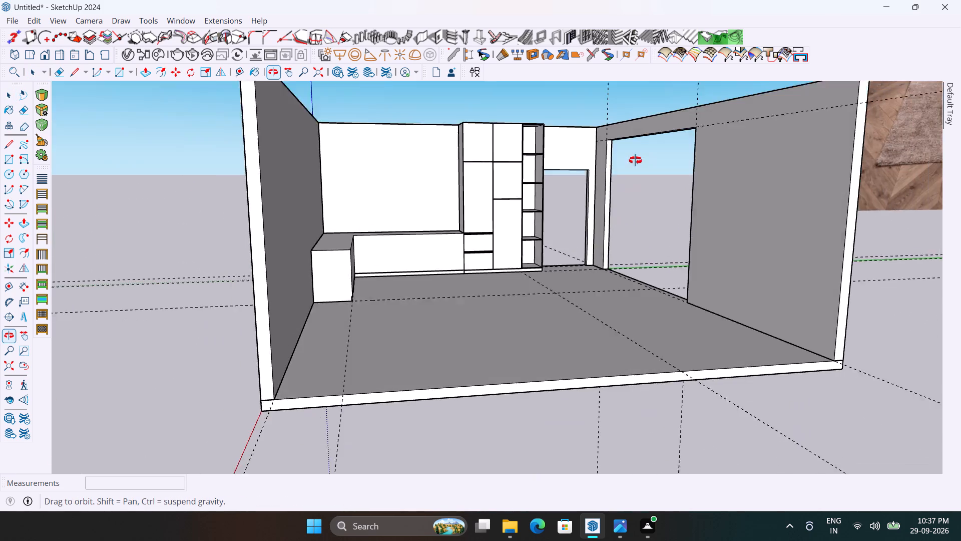
{"action": "middle_click_drag", "start_coordinate": [635, 160], "coordinate": [634, 157]}
{"action": "scroll", "coordinate": [625, 159], "scroll_direction": "up", "scroll_amount": 3}
{"action": "middle_click_drag", "start_coordinate": [621, 200], "coordinate": [603, 256]}
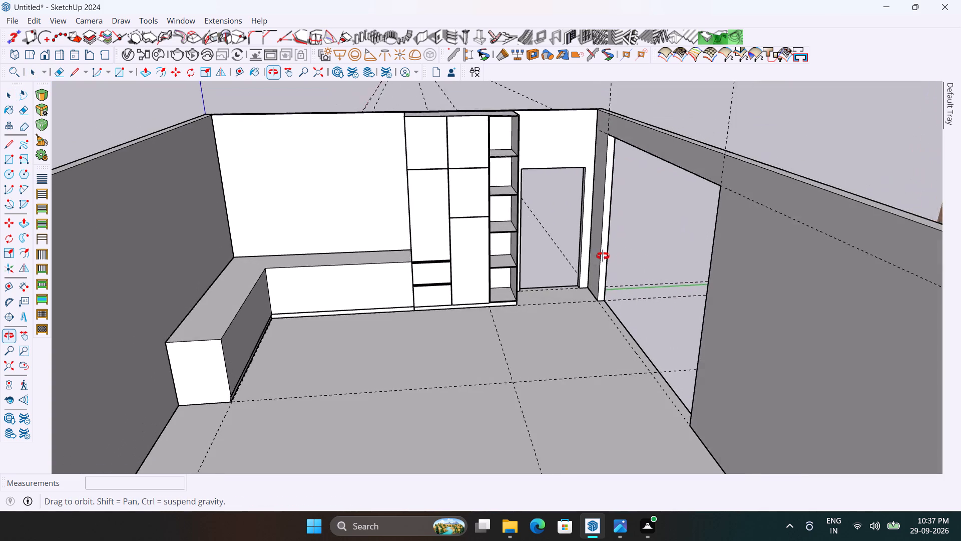
{"action": "middle_click_drag", "start_coordinate": [603, 256], "coordinate": [546, 286]}
{"action": "scroll", "coordinate": [600, 244], "scroll_direction": "up", "scroll_amount": 1}
{"action": "scroll", "coordinate": [508, 260], "scroll_direction": "up", "scroll_amount": 2}
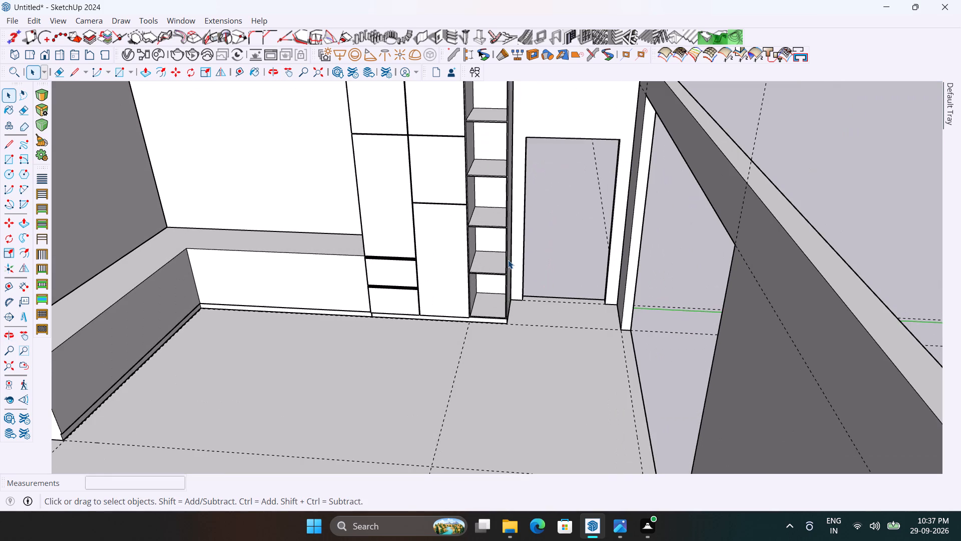
{"action": "scroll", "coordinate": [343, 122], "scroll_direction": "up", "scroll_amount": 2}
{"action": "middle_click_drag", "start_coordinate": [393, 178], "coordinate": [494, 163]}
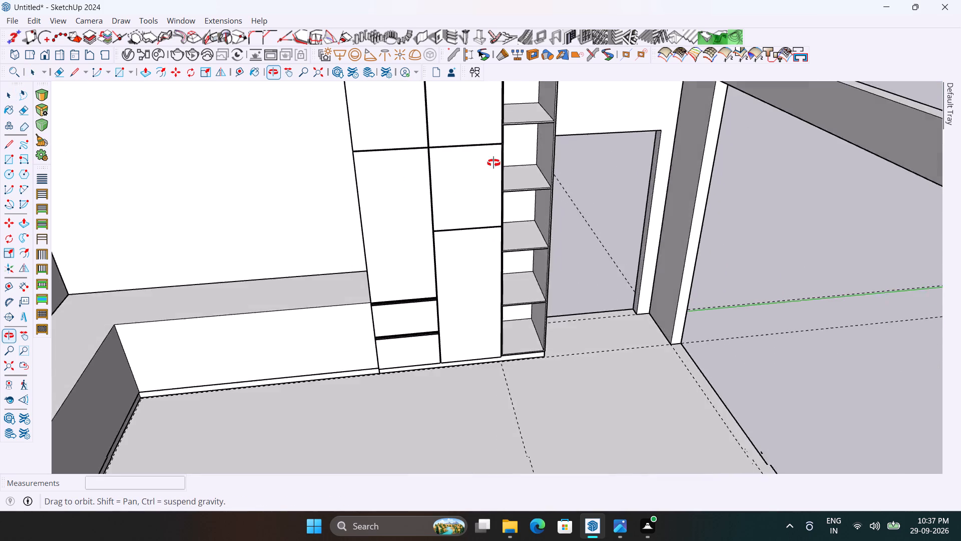
{"action": "middle_click_drag", "start_coordinate": [494, 163], "coordinate": [546, 130]}
{"action": "scroll", "coordinate": [426, 217], "scroll_direction": "down", "scroll_amount": 4}
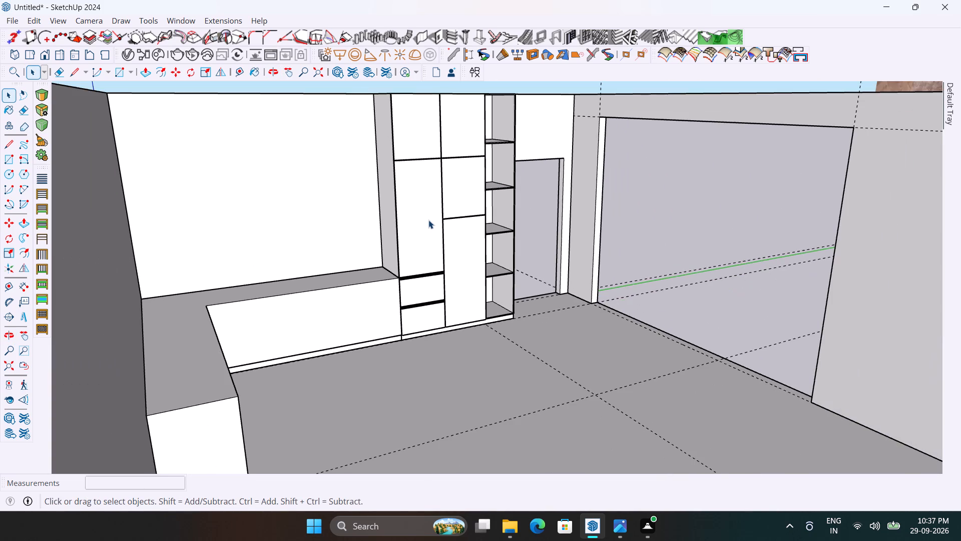
{"action": "middle_click_drag", "start_coordinate": [428, 220], "coordinate": [427, 255]}
{"action": "scroll", "coordinate": [473, 226], "scroll_direction": "down", "scroll_amount": 4}
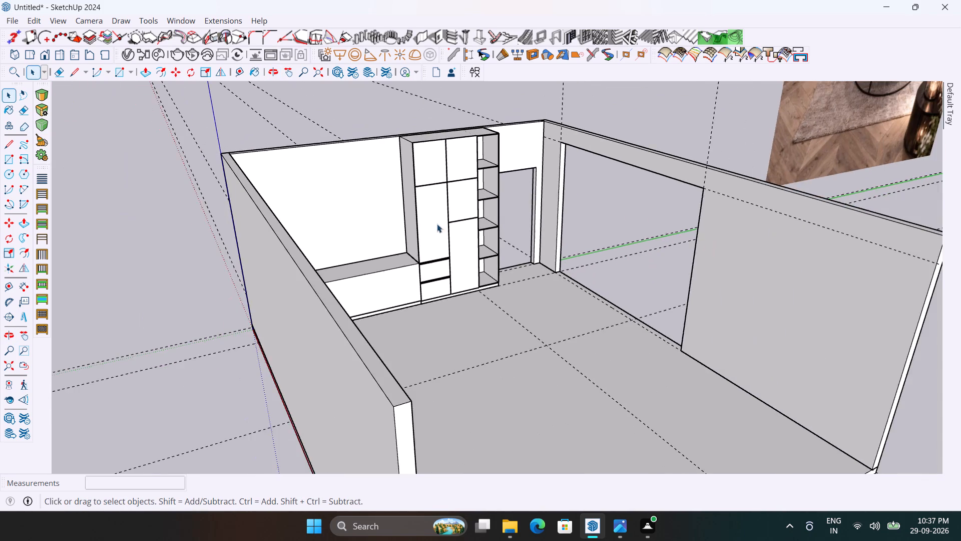
{"action": "scroll", "coordinate": [428, 251], "scroll_direction": "down", "scroll_amount": 14}
Compare the kitchen counter and cabinets in the reference photo with the modelled L-shaped counter.
{"action": "scroll", "coordinate": [536, 148], "scroll_direction": "up", "scroll_amount": 3}
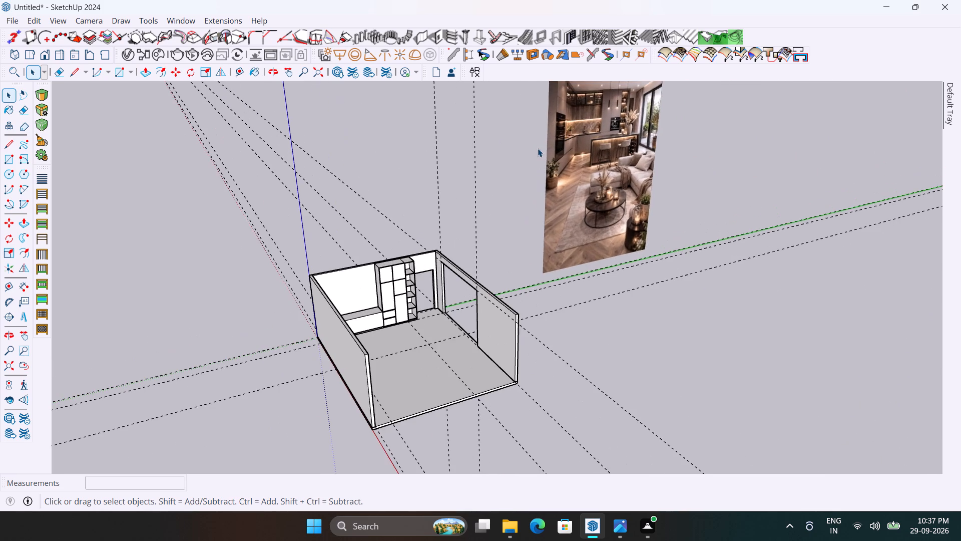
{"action": "scroll", "coordinate": [609, 74], "scroll_direction": "up", "scroll_amount": 17}
{"action": "scroll", "coordinate": [594, 100], "scroll_direction": "up", "scroll_amount": 4}
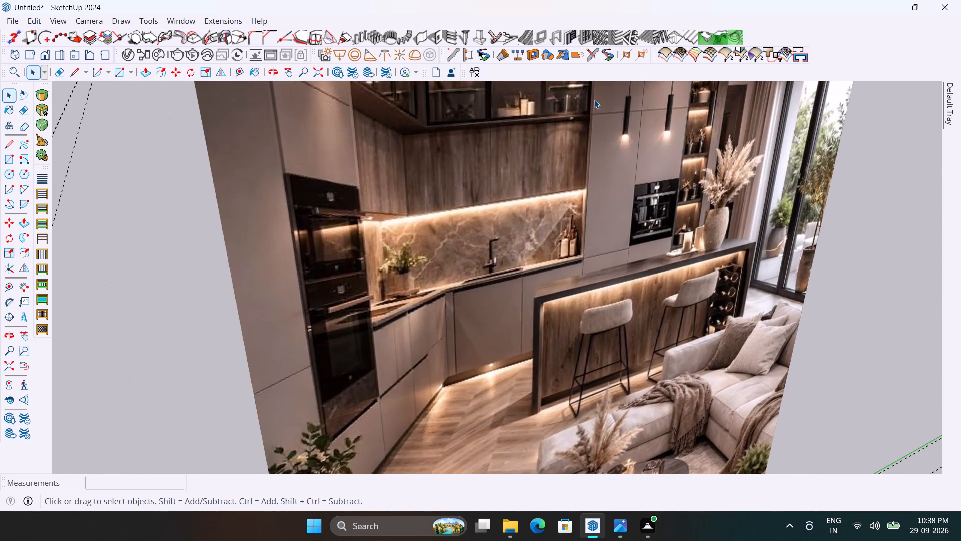
{"action": "scroll", "coordinate": [588, 119], "scroll_direction": "up", "scroll_amount": 6}
{"action": "scroll", "coordinate": [588, 120], "scroll_direction": "down", "scroll_amount": 2}
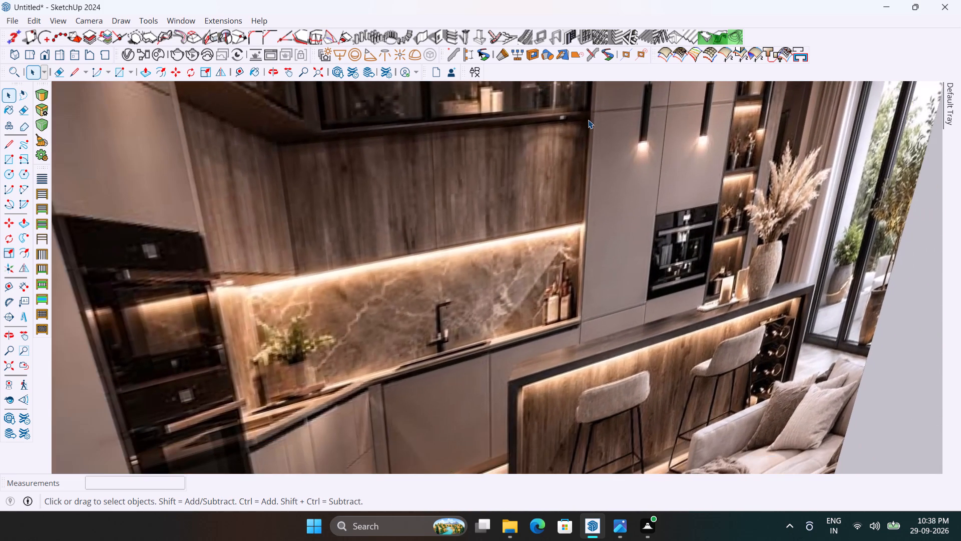
{"action": "scroll", "coordinate": [588, 120], "scroll_direction": "up", "scroll_amount": 2}
{"action": "scroll", "coordinate": [588, 120], "scroll_direction": "down", "scroll_amount": 13}
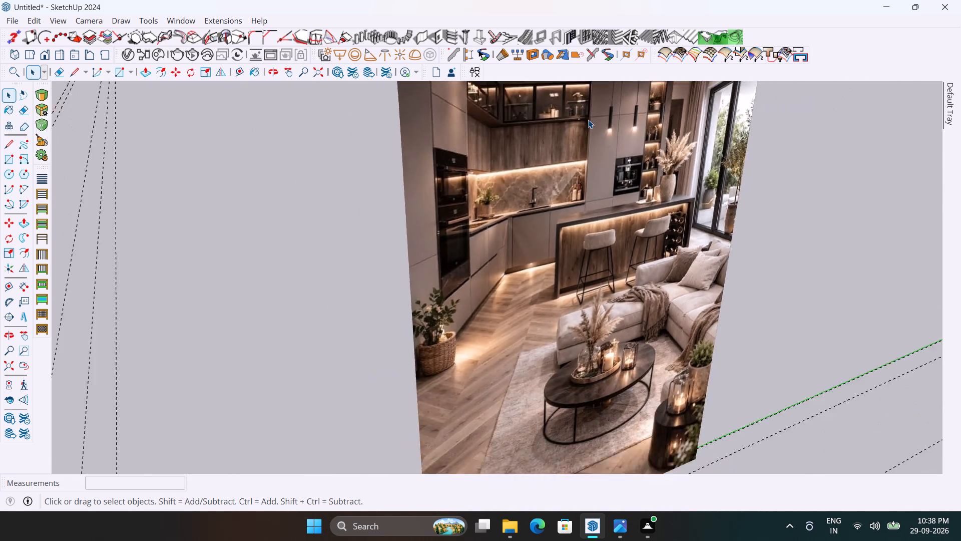
{"action": "scroll", "coordinate": [588, 120], "scroll_direction": "down", "scroll_amount": 11}
{"action": "scroll", "coordinate": [343, 315], "scroll_direction": "up", "scroll_amount": 4}
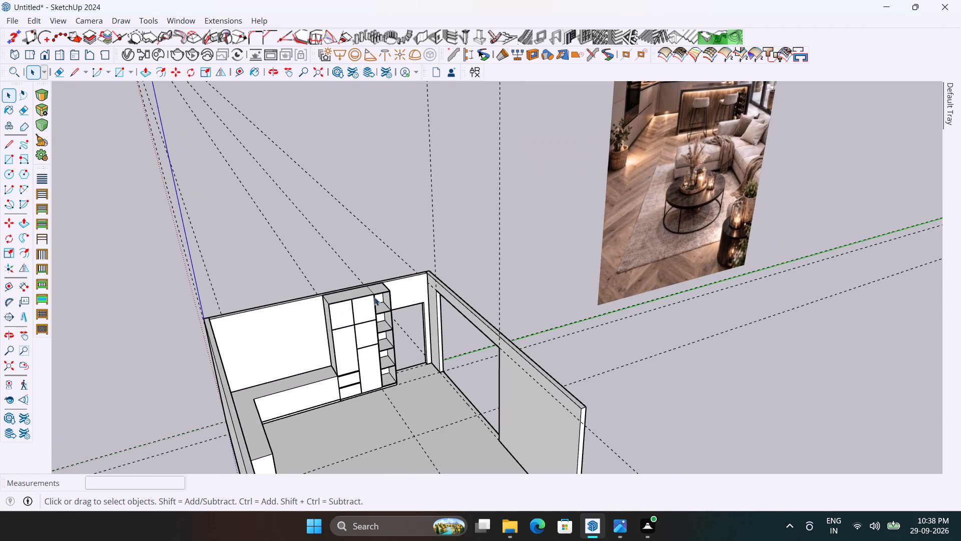
{"action": "middle_click_drag", "start_coordinate": [418, 283], "coordinate": [279, 266]}
{"action": "scroll", "coordinate": [448, 302], "scroll_direction": "down", "scroll_amount": 5}
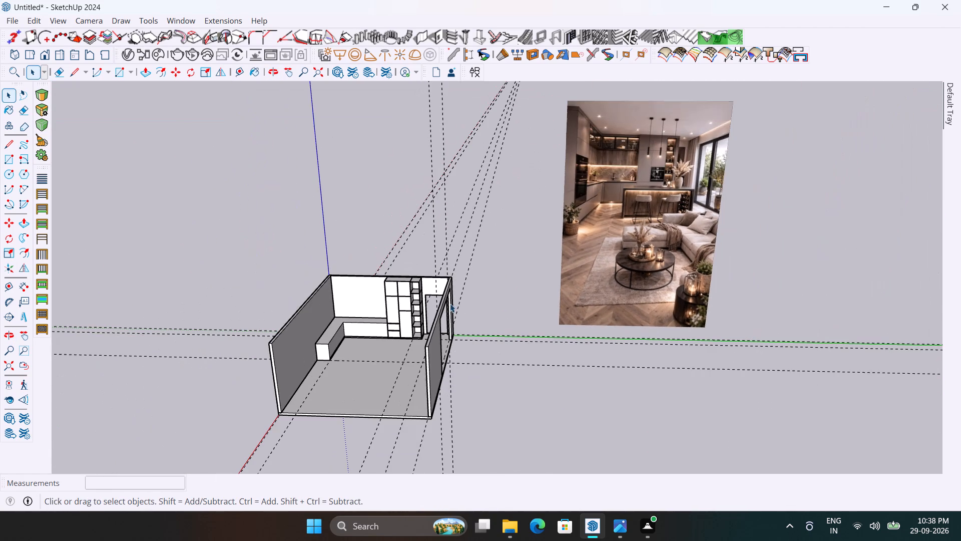
{"action": "scroll", "coordinate": [331, 330], "scroll_direction": "up", "scroll_amount": 2}
{"action": "middle_click_drag", "start_coordinate": [329, 337], "coordinate": [256, 328]}
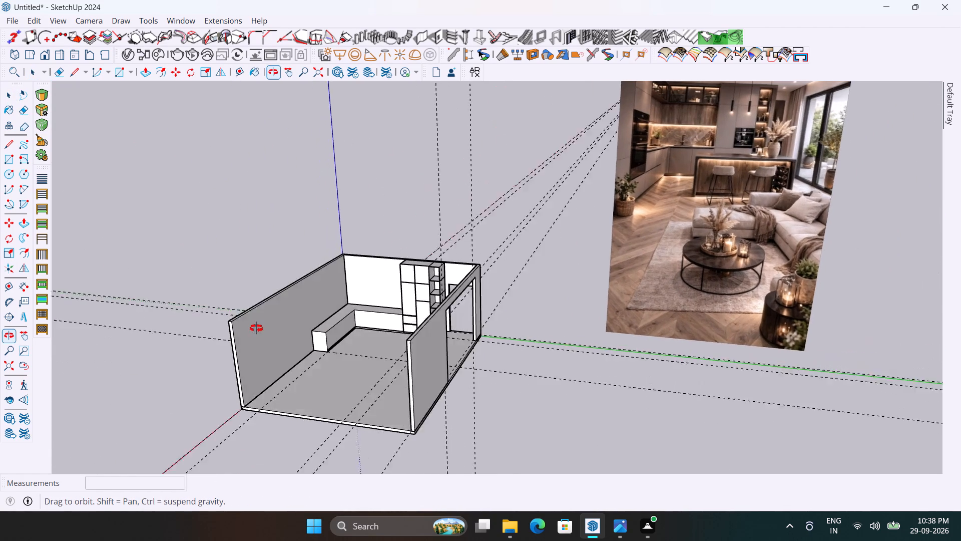
{"action": "middle_click_drag", "start_coordinate": [256, 328], "coordinate": [256, 329]}
{"action": "scroll", "coordinate": [378, 288], "scroll_direction": "up", "scroll_amount": 5}
{"action": "scroll", "coordinate": [333, 324], "scroll_direction": "up", "scroll_amount": 2}
{"action": "scroll", "coordinate": [335, 325], "scroll_direction": "down", "scroll_amount": 7}
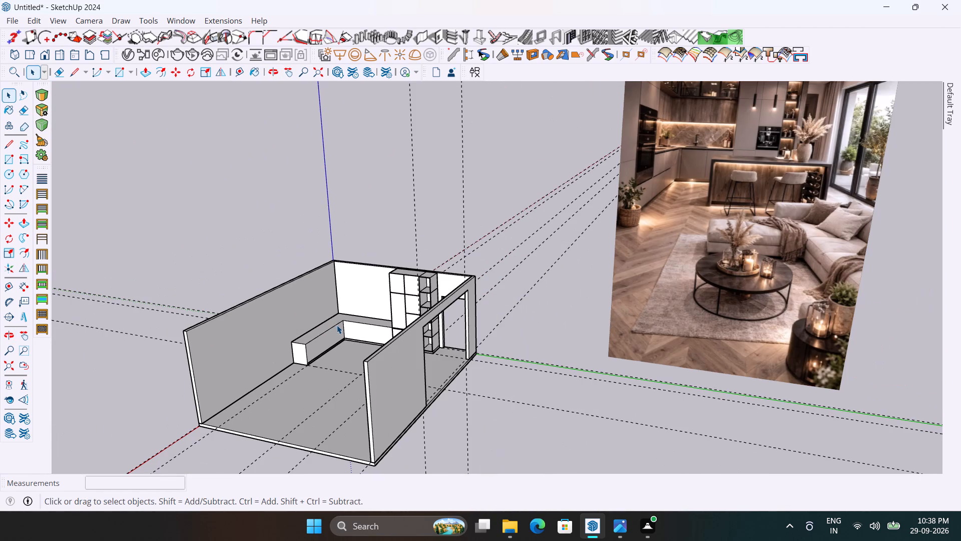
{"action": "middle_click_drag", "start_coordinate": [337, 325], "coordinate": [229, 370]}
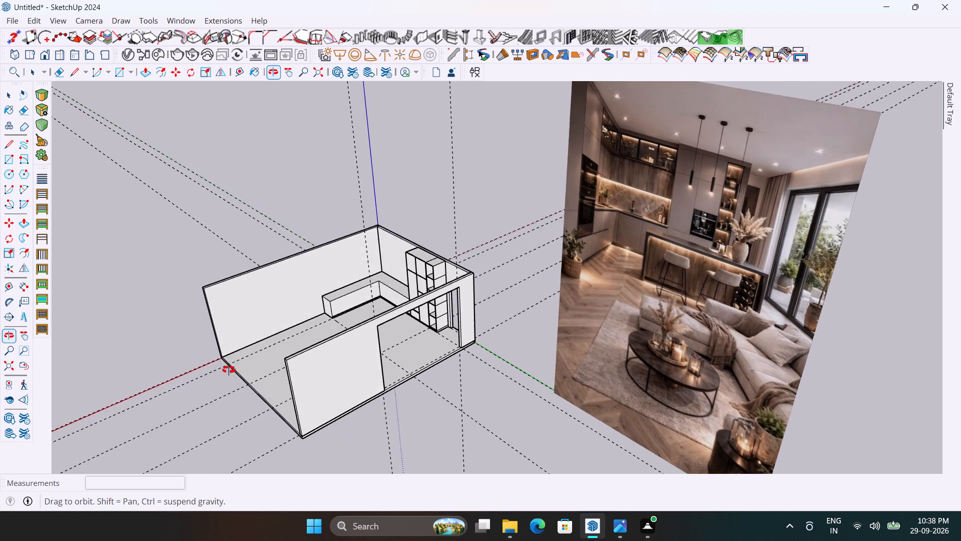
{"action": "middle_click_drag", "start_coordinate": [229, 370], "coordinate": [239, 359]}
{"action": "scroll", "coordinate": [616, 286], "scroll_direction": "down", "scroll_amount": 5}
{"action": "scroll", "coordinate": [632, 156], "scroll_direction": "up", "scroll_amount": 4}
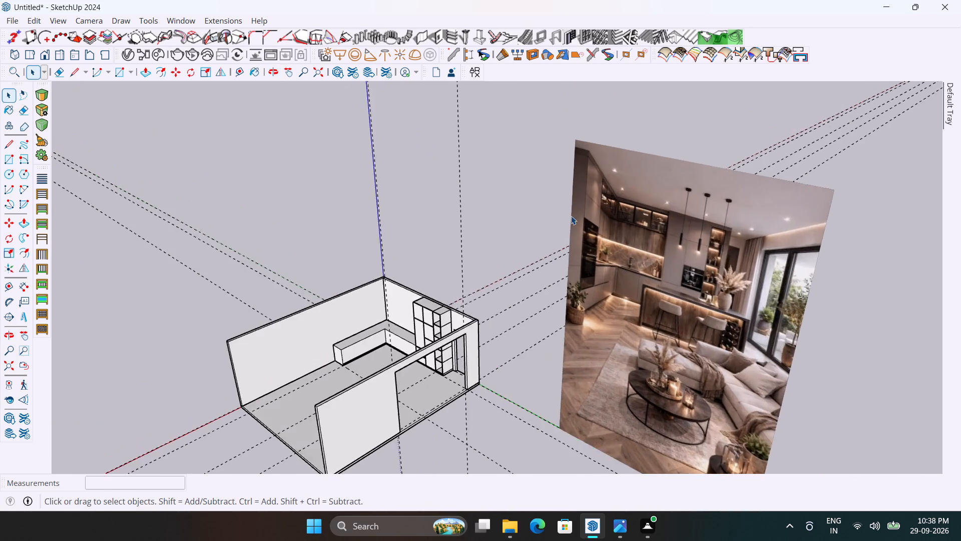
{"action": "scroll", "coordinate": [571, 216], "scroll_direction": "up", "scroll_amount": 9}
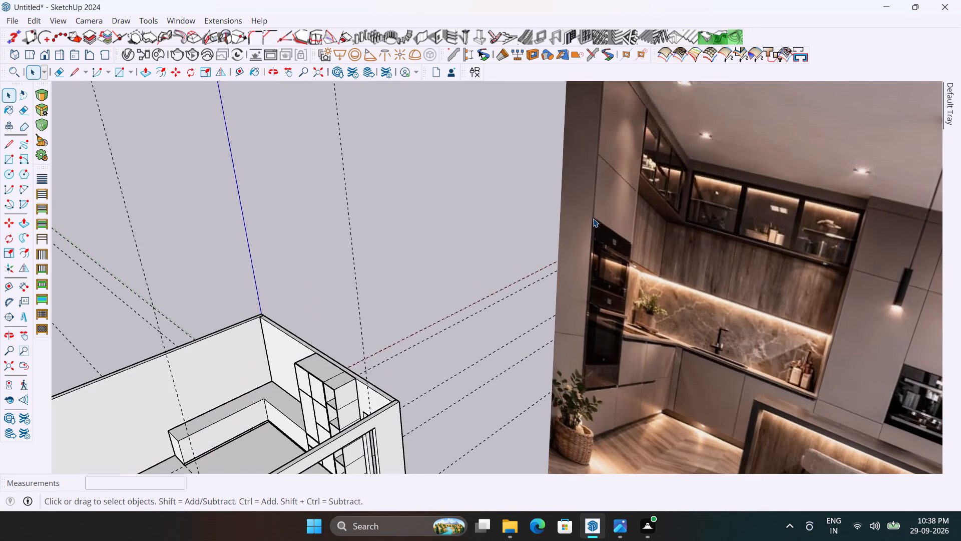
{"action": "scroll", "coordinate": [593, 218], "scroll_direction": "down", "scroll_amount": 8}
{"action": "scroll", "coordinate": [360, 356], "scroll_direction": "up", "scroll_amount": 2}
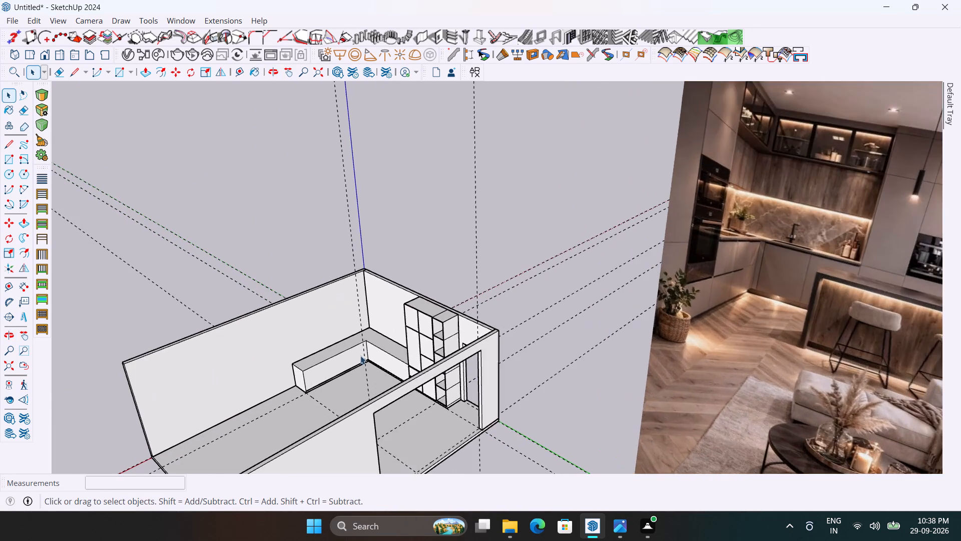
{"action": "scroll", "coordinate": [360, 356], "scroll_direction": "down", "scroll_amount": 3}
{"action": "scroll", "coordinate": [348, 355], "scroll_direction": "up", "scroll_amount": 4}
{"action": "middle_click_drag", "start_coordinate": [346, 353], "coordinate": [289, 405]}
{"action": "scroll", "coordinate": [333, 318], "scroll_direction": "up", "scroll_amount": 8}
{"action": "scroll", "coordinate": [298, 340], "scroll_direction": "up", "scroll_amount": 3}
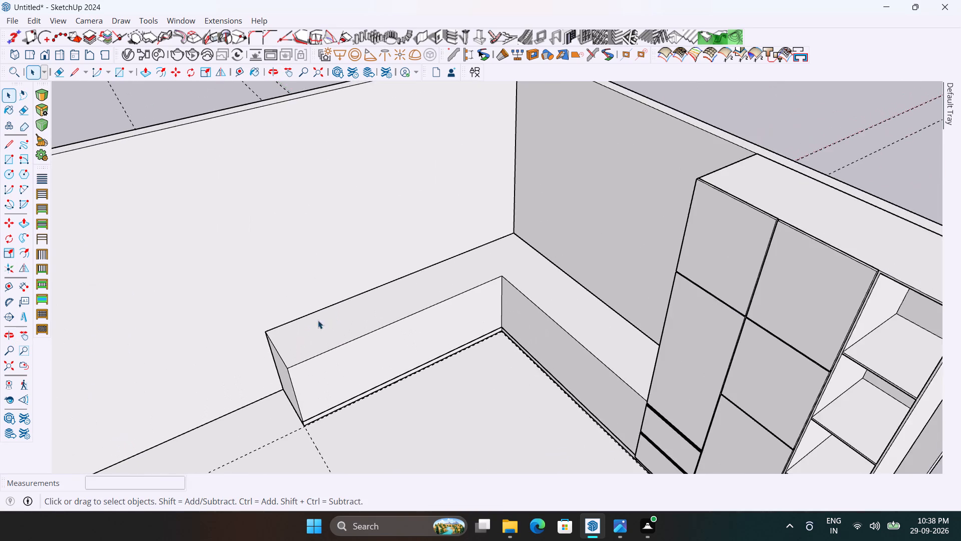
{"action": "scroll", "coordinate": [417, 264], "scroll_direction": "down", "scroll_amount": 4}
{"action": "middle_click_drag", "start_coordinate": [410, 275], "coordinate": [448, 300]}
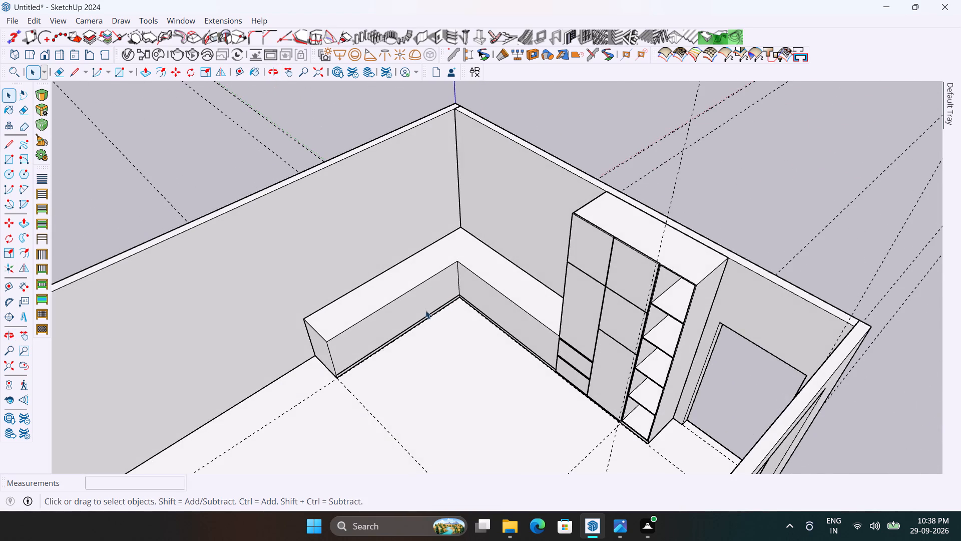
{"action": "scroll", "coordinate": [425, 310], "scroll_direction": "up", "scroll_amount": 6}
{"action": "scroll", "coordinate": [421, 265], "scroll_direction": "down", "scroll_amount": 3}
{"action": "scroll", "coordinate": [301, 331], "scroll_direction": "up", "scroll_amount": 2}
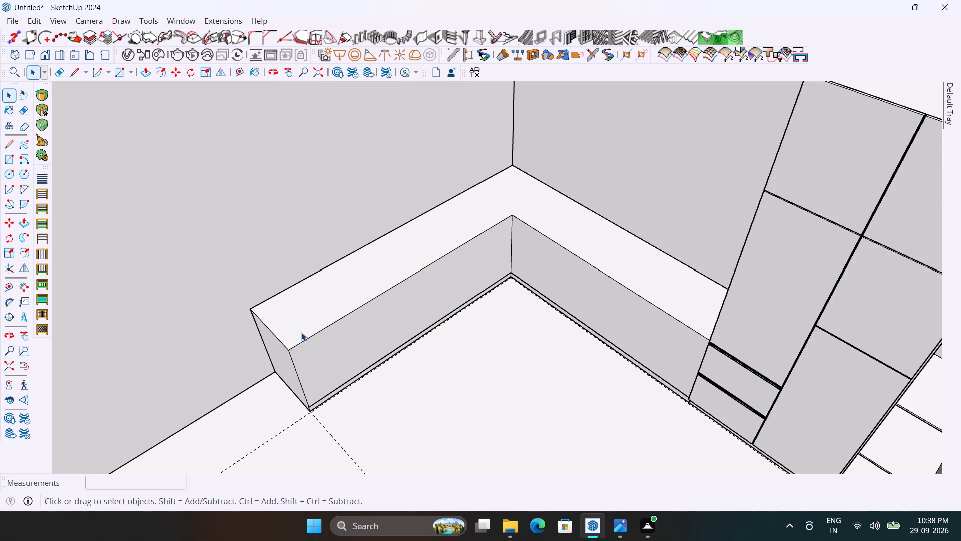
{"action": "scroll", "coordinate": [302, 331], "scroll_direction": "down", "scroll_amount": 3}
{"action": "scroll", "coordinate": [305, 319], "scroll_direction": "up", "scroll_amount": 1}
{"action": "scroll", "coordinate": [449, 251], "scroll_direction": "down", "scroll_amount": 3}
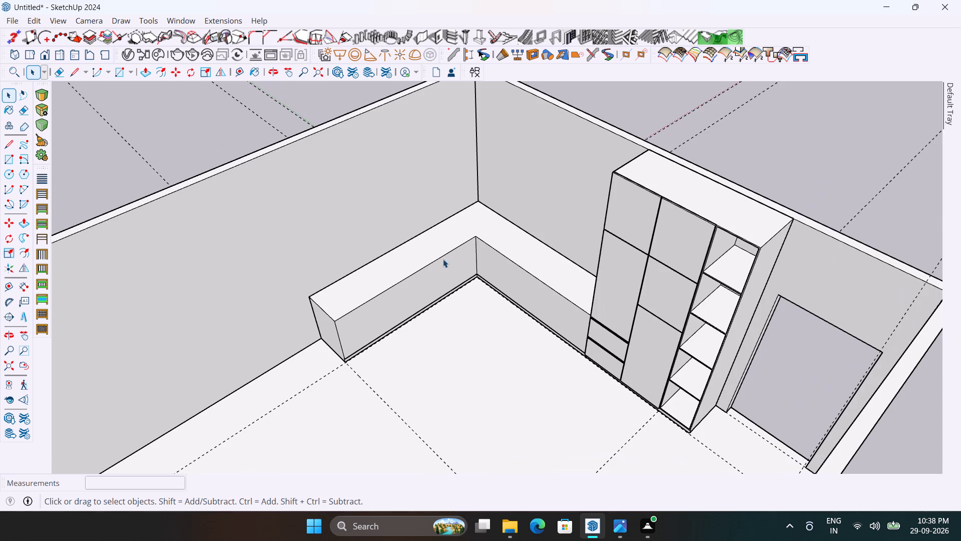
Open the counter for editing and copy the top front edge of both legs' inner faces down 1 1/2".
{"action": "scroll", "coordinate": [416, 287], "scroll_direction": "up", "scroll_amount": 2}
{"action": "middle_click_drag", "start_coordinate": [416, 289], "coordinate": [509, 209]}
{"action": "scroll", "coordinate": [489, 355], "scroll_direction": "up", "scroll_amount": 3}
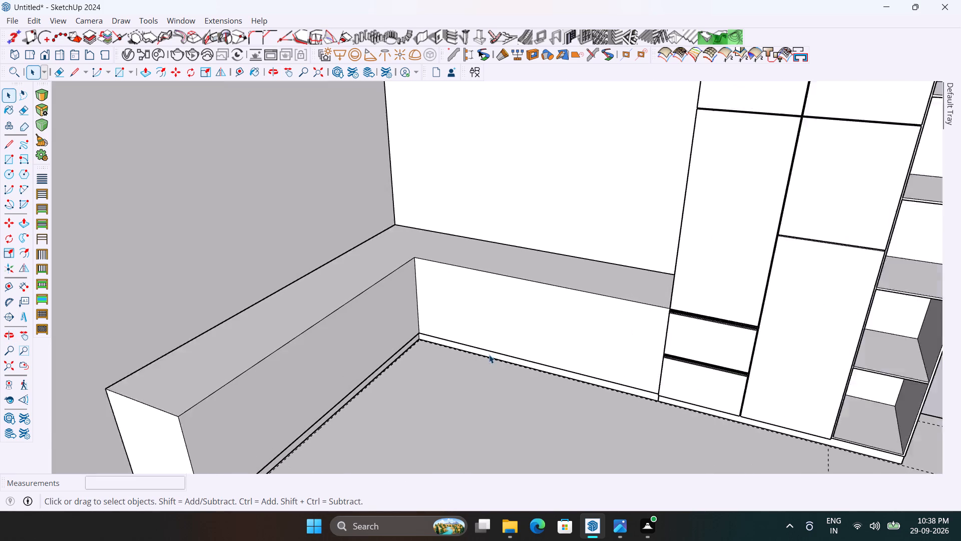
{"action": "scroll", "coordinate": [489, 355], "scroll_direction": "up", "scroll_amount": 1}
{"action": "middle_click_drag", "start_coordinate": [580, 317], "coordinate": [580, 248]}
{"action": "scroll", "coordinate": [572, 277], "scroll_direction": "up", "scroll_amount": 3}
{"action": "scroll", "coordinate": [561, 261], "scroll_direction": "down", "scroll_amount": 3}
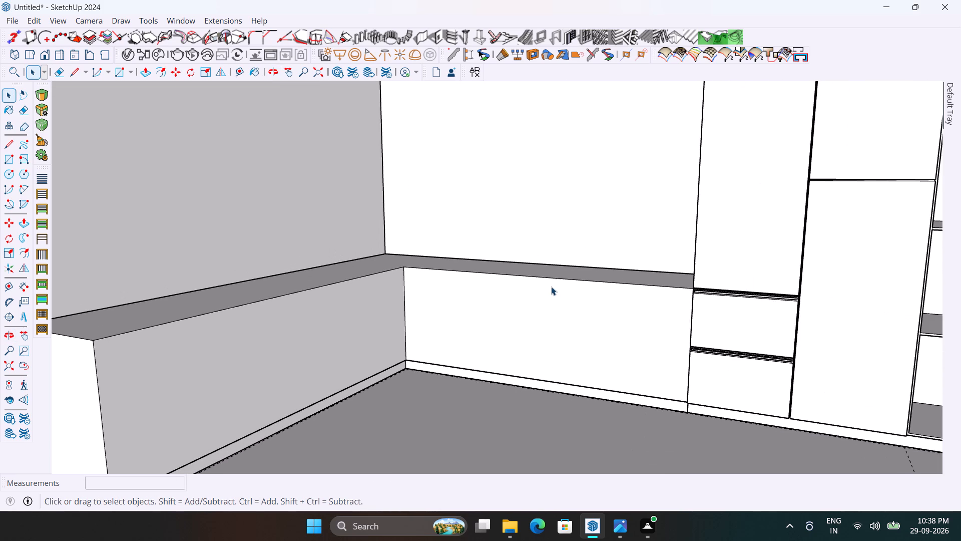
{"action": "key", "text": "m"}
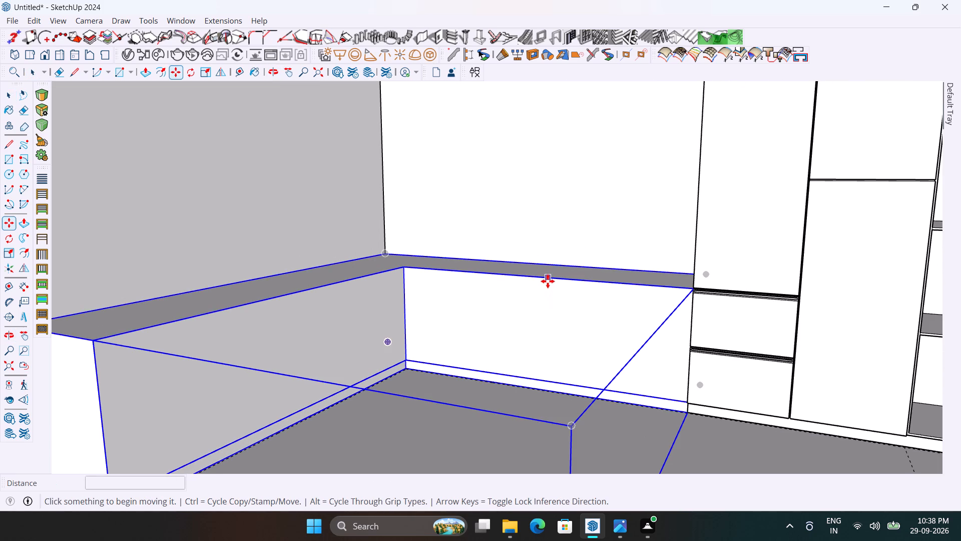
{"action": "key", "text": "space"}
{"action": "double_click", "coordinate": [543, 286]}
{"action": "key", "text": "m"}
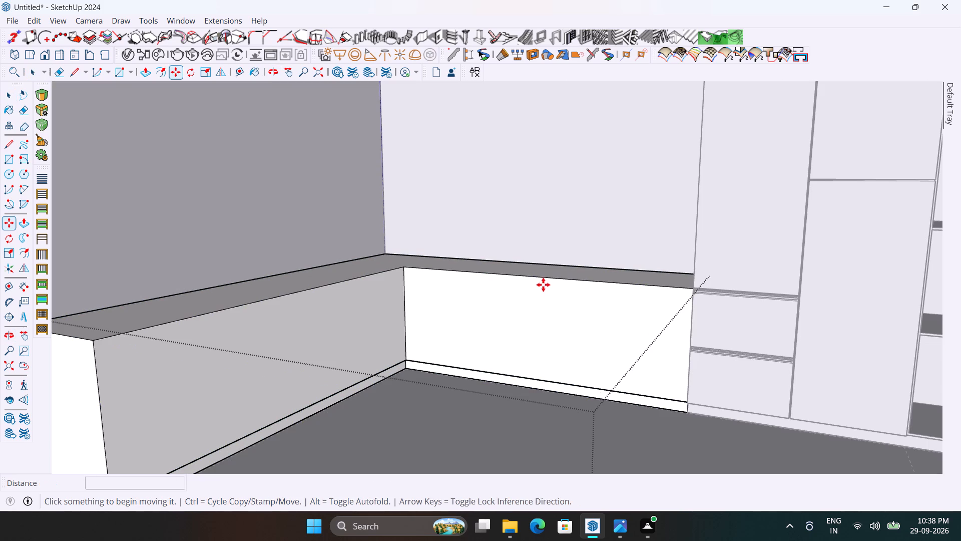
{"action": "left_click", "coordinate": [544, 281], "text": "ctrl"}
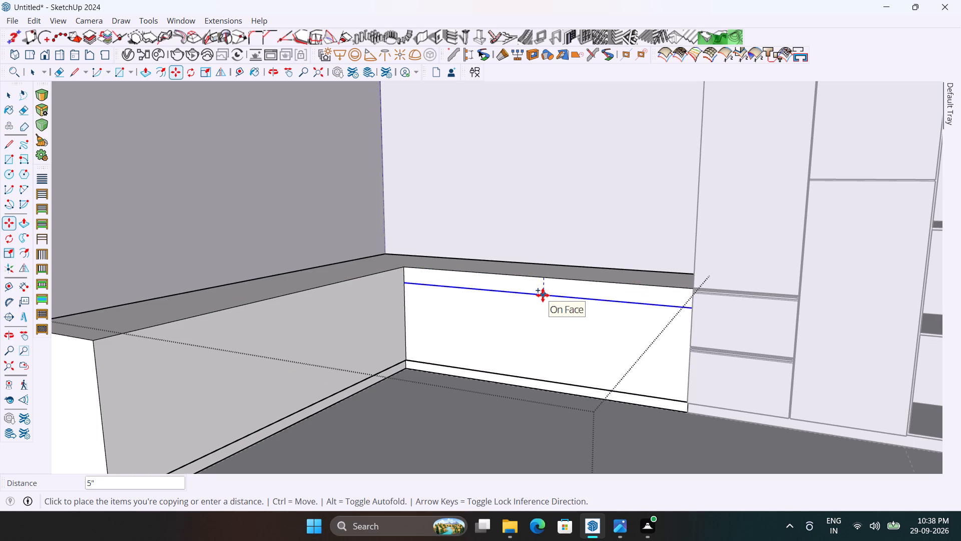
{"action": "type", "text": "1.5"}
{"action": "key", "text": "Return"}
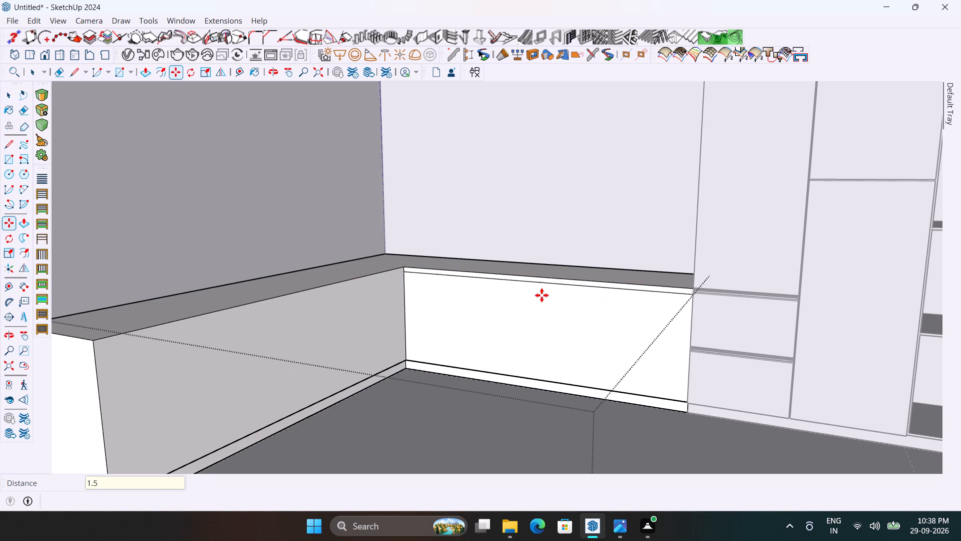
{"action": "scroll", "coordinate": [372, 276], "scroll_direction": "up", "scroll_amount": 2}
{"action": "left_click", "coordinate": [372, 274], "text": "ctrl"}
{"action": "left_click", "coordinate": [374, 284]}
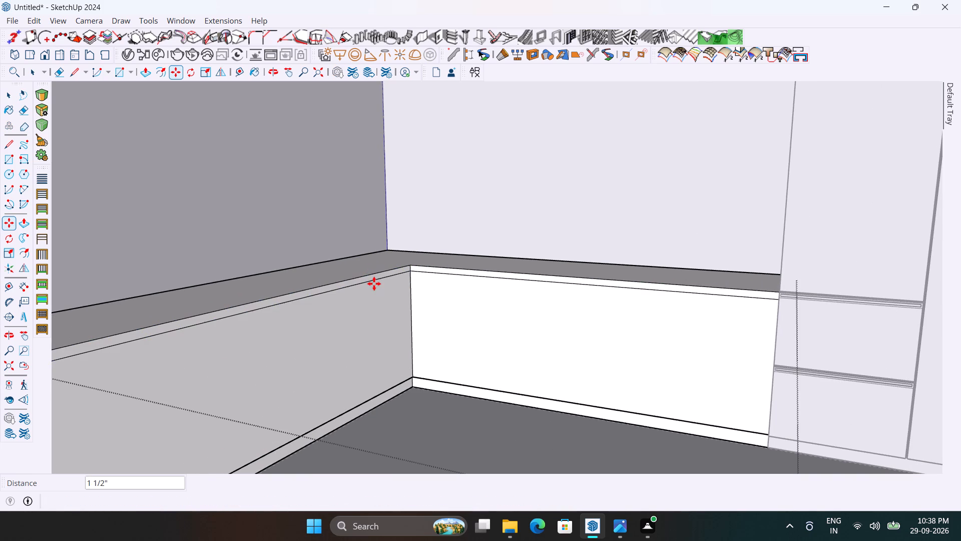
Pull the narrow countertop strips on both counter legs outward 1" and close the counter for editing.
{"action": "key", "text": "space"}
{"action": "key", "text": "p"}
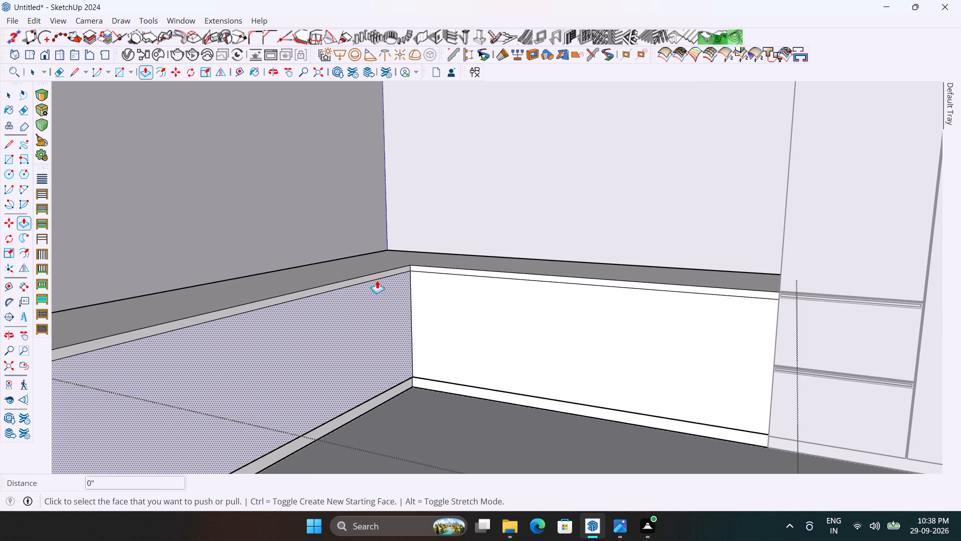
{"action": "left_click", "coordinate": [378, 278]}
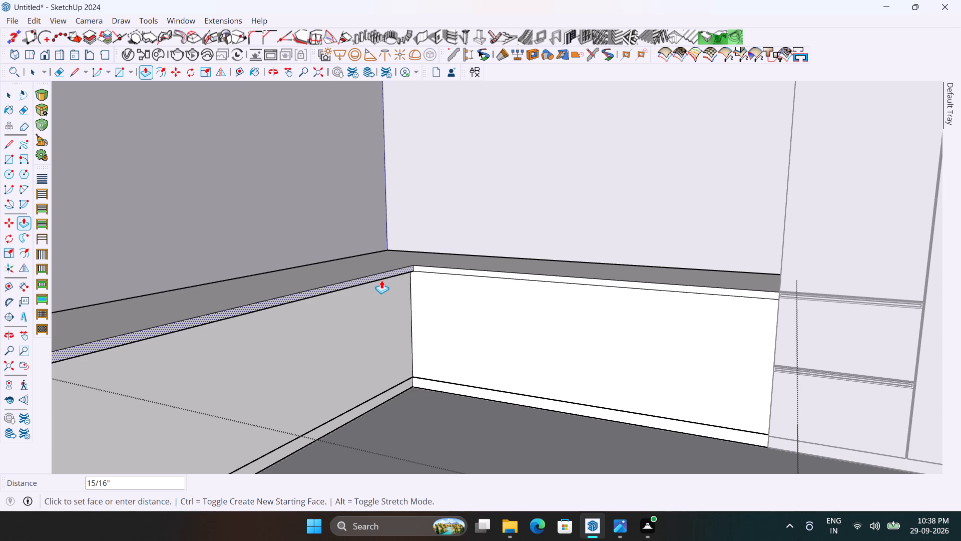
{"action": "key", "text": "1"}
{"action": "key", "text": "Return"}
{"action": "double_click", "coordinate": [436, 268]}
{"action": "scroll", "coordinate": [436, 265], "scroll_direction": "down", "scroll_amount": 5}
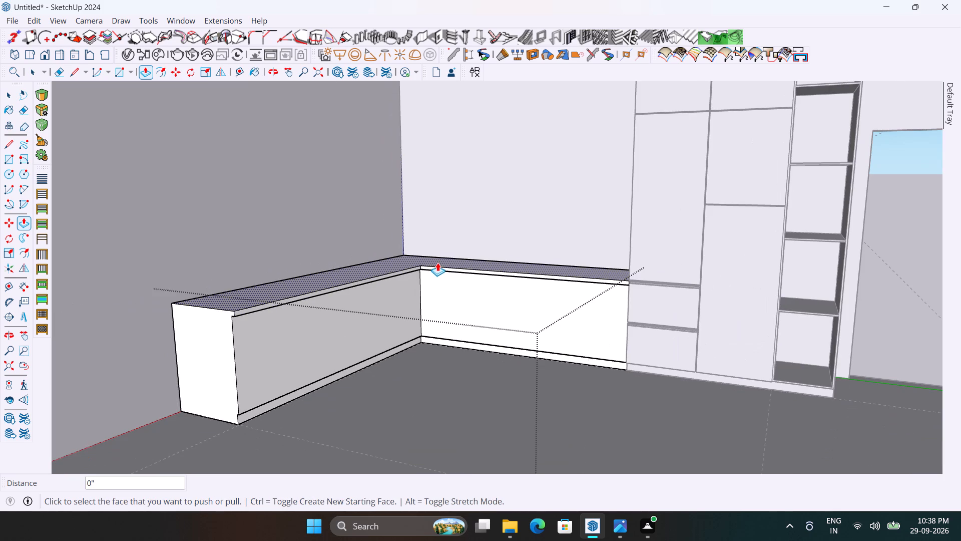
{"action": "key", "text": "space"}
{"action": "scroll", "coordinate": [433, 268], "scroll_direction": "down", "scroll_amount": 3}
{"action": "middle_click_drag", "start_coordinate": [435, 272], "coordinate": [482, 336]}
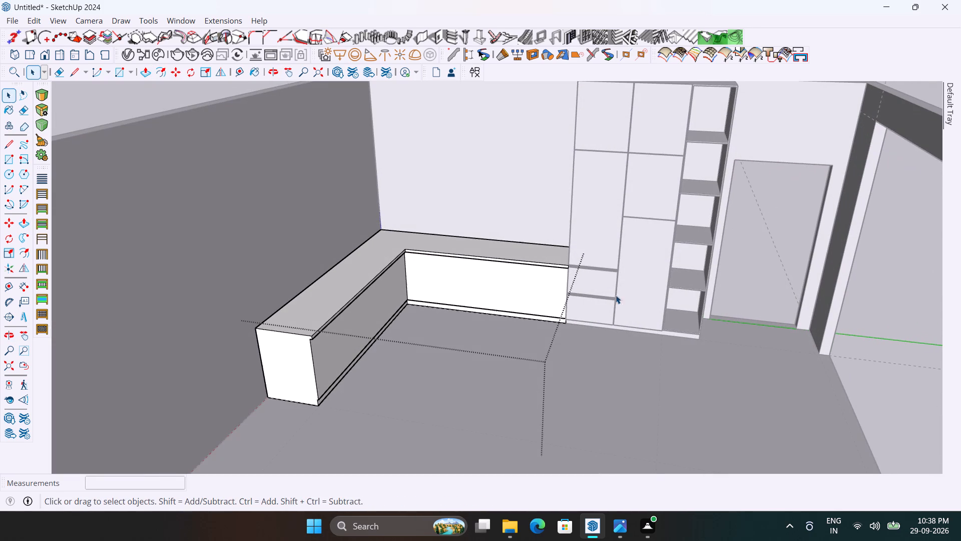
{"action": "key", "text": "space"}
{"action": "left_click", "coordinate": [743, 277]}
Examine the projecting countertop edge and recessed toe-kick along the counter within the room model.
{"action": "scroll", "coordinate": [591, 263], "scroll_direction": "down", "scroll_amount": 4}
{"action": "middle_click_drag", "start_coordinate": [526, 284], "coordinate": [426, 345]}
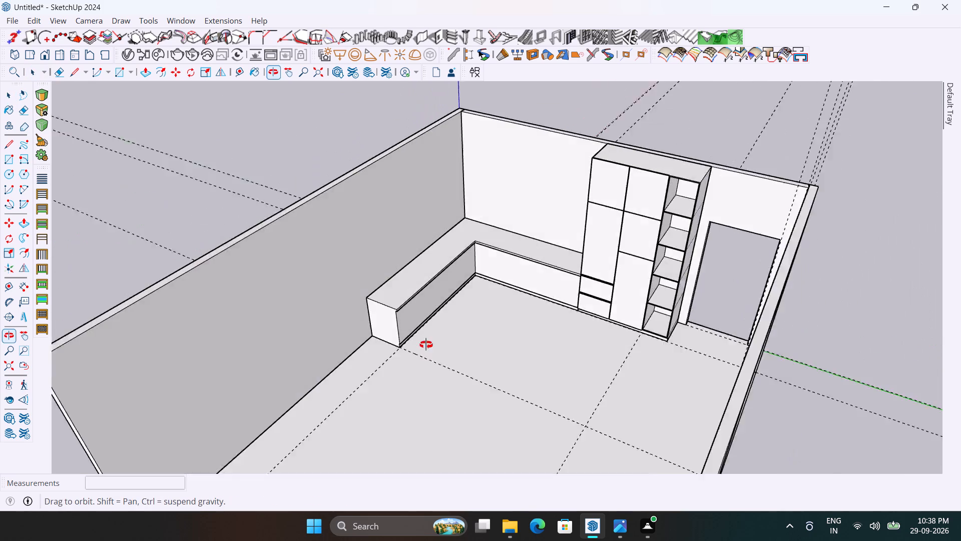
{"action": "middle_click_drag", "start_coordinate": [426, 345], "coordinate": [403, 347]}
{"action": "scroll", "coordinate": [409, 309], "scroll_direction": "up", "scroll_amount": 4}
{"action": "middle_click_drag", "start_coordinate": [411, 306], "coordinate": [456, 207]}
{"action": "scroll", "coordinate": [412, 306], "scroll_direction": "up", "scroll_amount": 1}
{"action": "scroll", "coordinate": [464, 208], "scroll_direction": "down", "scroll_amount": 4}
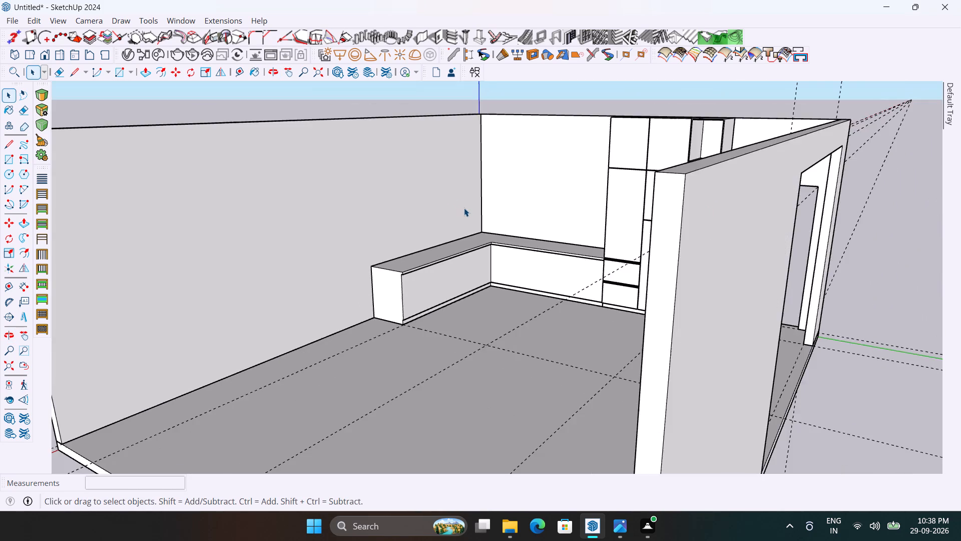
{"action": "scroll", "coordinate": [397, 314], "scroll_direction": "up", "scroll_amount": 7}
{"action": "scroll", "coordinate": [537, 277], "scroll_direction": "up", "scroll_amount": 2}
{"action": "middle_click_drag", "start_coordinate": [525, 269], "coordinate": [534, 275]}
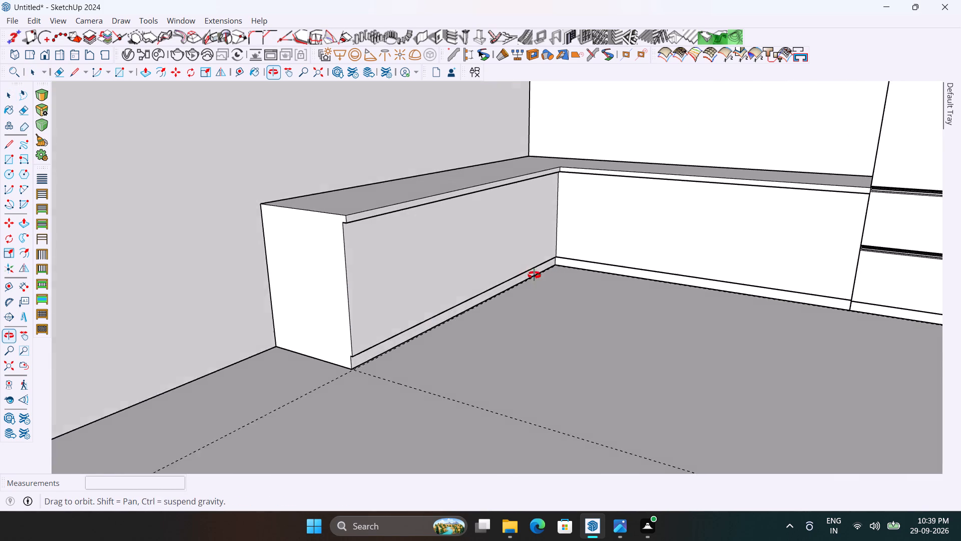
{"action": "middle_click_drag", "start_coordinate": [534, 275], "coordinate": [568, 245]}
{"action": "scroll", "coordinate": [477, 230], "scroll_direction": "up", "scroll_amount": 1}
{"action": "middle_click_drag", "start_coordinate": [477, 230], "coordinate": [482, 252]}
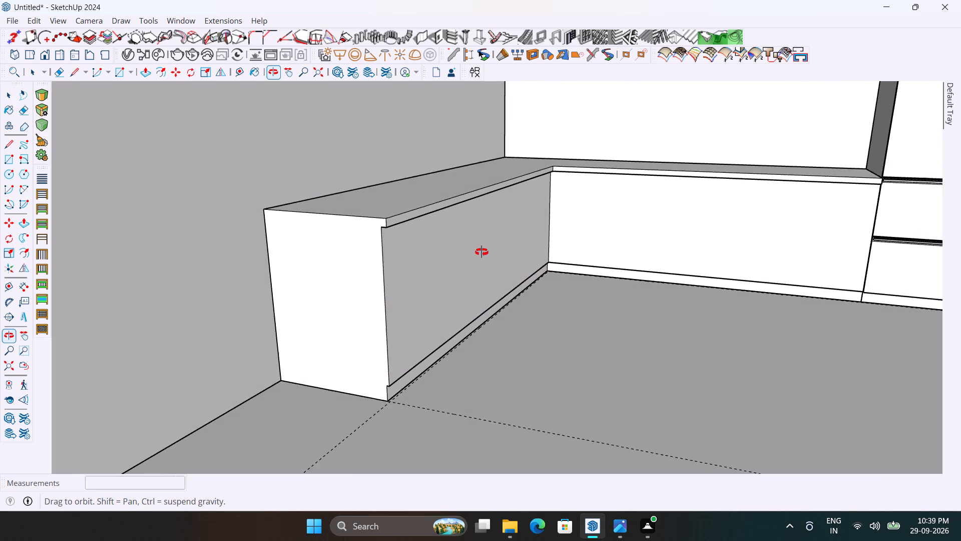
{"action": "middle_click_drag", "start_coordinate": [482, 252], "coordinate": [480, 251]}
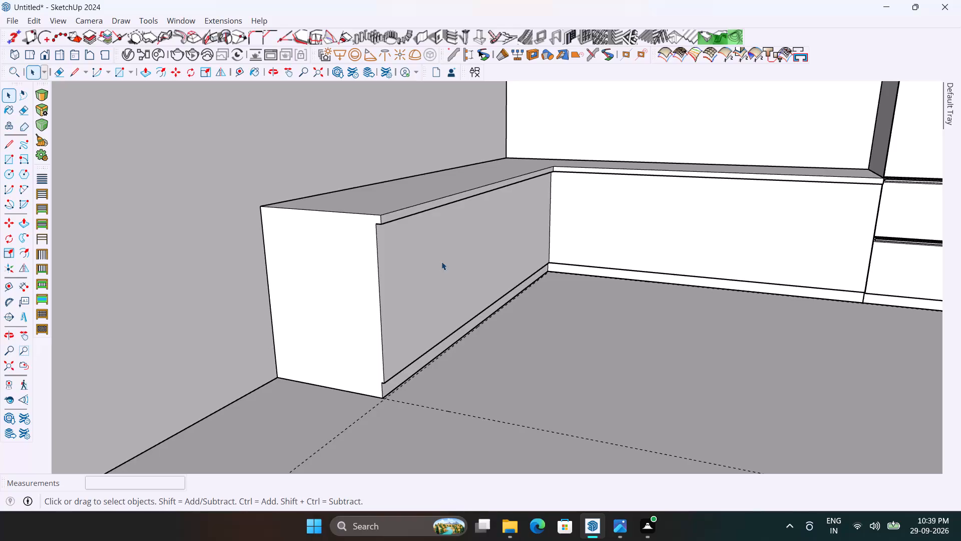
Reopen the counter and copy the free-ended leg's inner front face about 10 5/8" out into the room.
{"action": "key", "text": "m"}
{"action": "key", "text": "space"}
{"action": "double_click", "coordinate": [409, 264]}
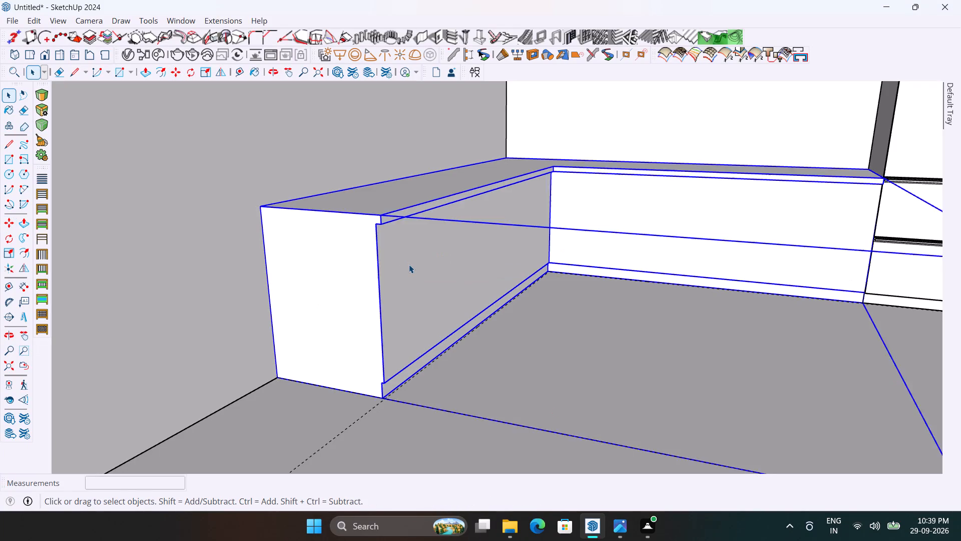
{"action": "key", "text": "m"}
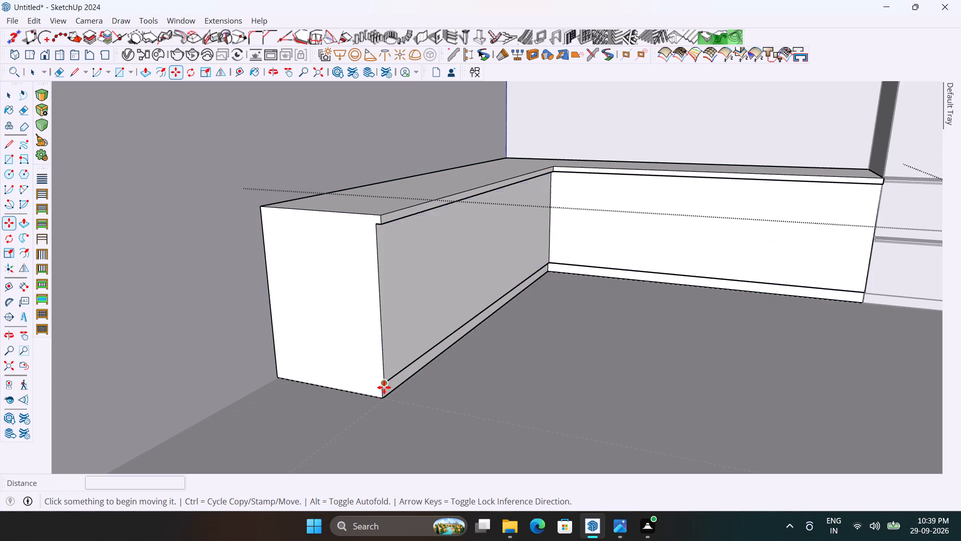
{"action": "key", "text": "space"}
{"action": "left_click", "coordinate": [399, 338]}
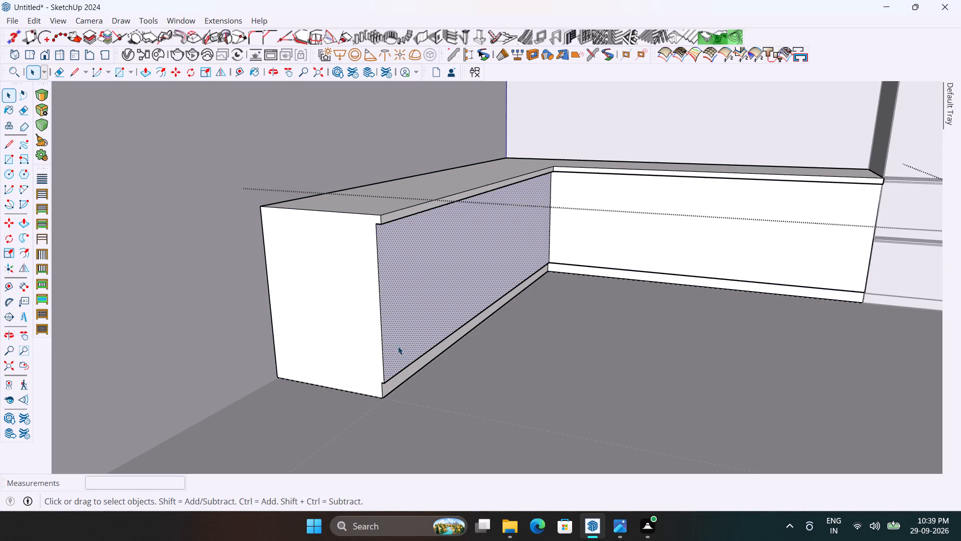
{"action": "key", "text": "m"}
{"action": "left_click", "coordinate": [387, 384], "text": "ctrl"}
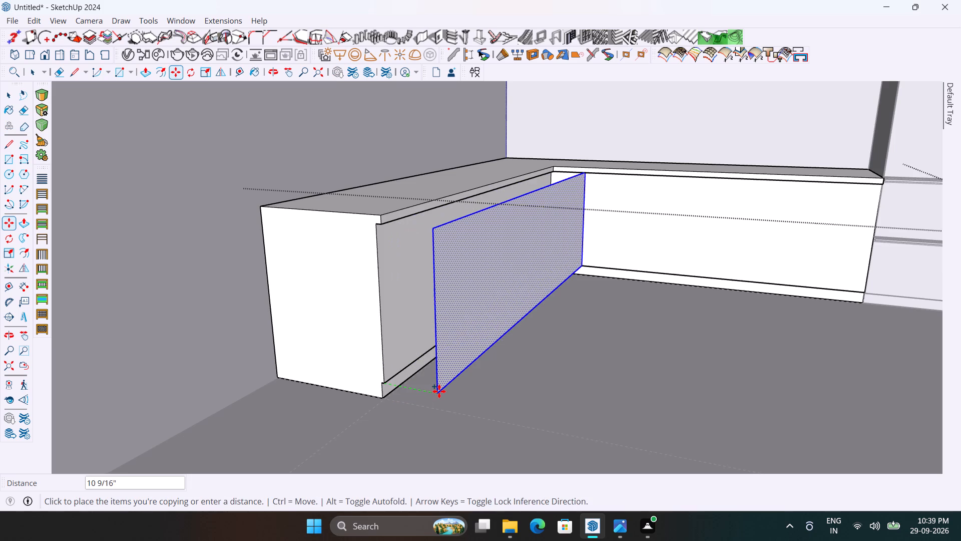
{"action": "left_click", "coordinate": [439, 391]}
Push/Pull the copied front face to a 0.75" thick panel.
{"action": "key", "text": "p"}
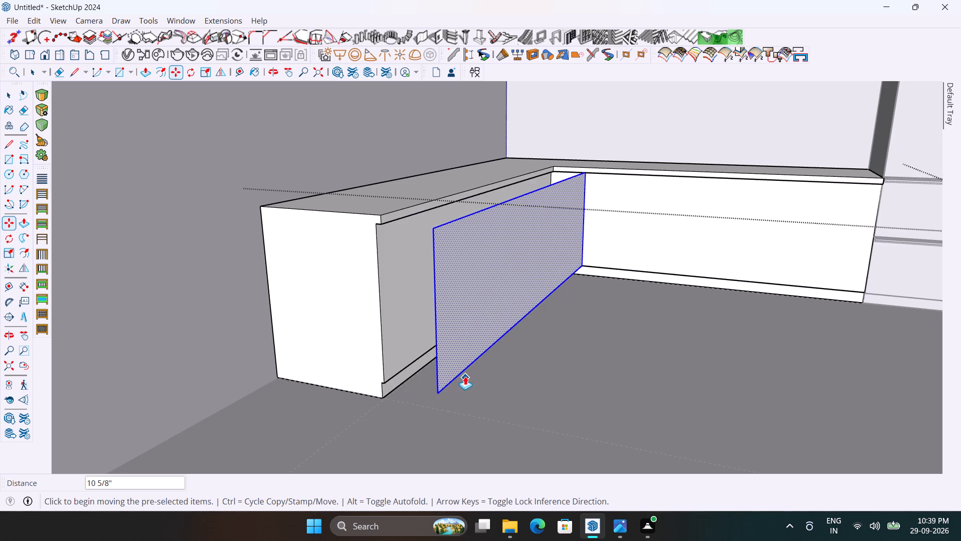
{"action": "key", "text": "space"}
{"action": "key", "text": "p"}
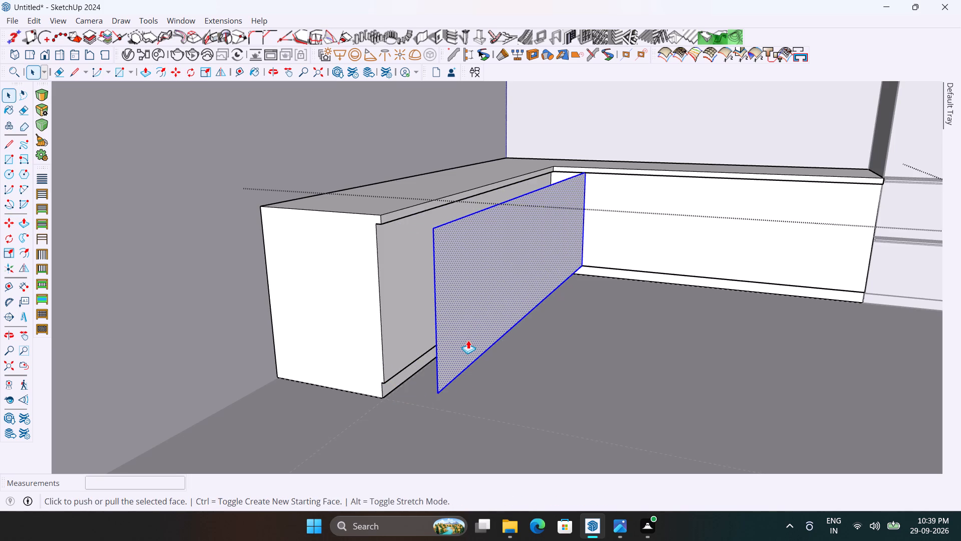
{"action": "left_click", "coordinate": [468, 339]}
{"action": "type", "text": "0.75"}
{"action": "key", "text": "Return"}
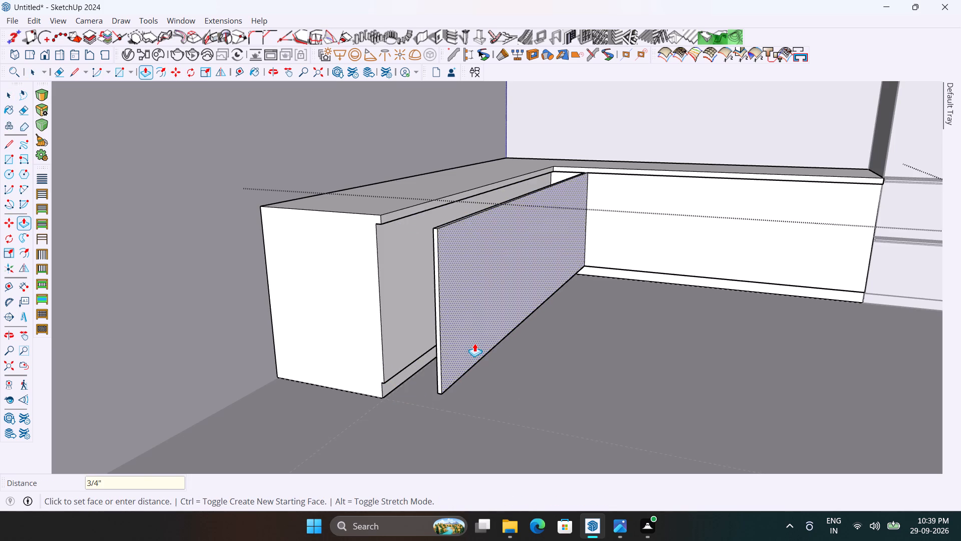
Divide the panel's front into six equal doors by copying its vertical end edge 8' across with 6 divisions.
{"action": "scroll", "coordinate": [474, 343], "scroll_direction": "down", "scroll_amount": 3}
{"action": "middle_click_drag", "start_coordinate": [494, 345], "coordinate": [354, 397]}
{"action": "scroll", "coordinate": [402, 291], "scroll_direction": "up", "scroll_amount": 2}
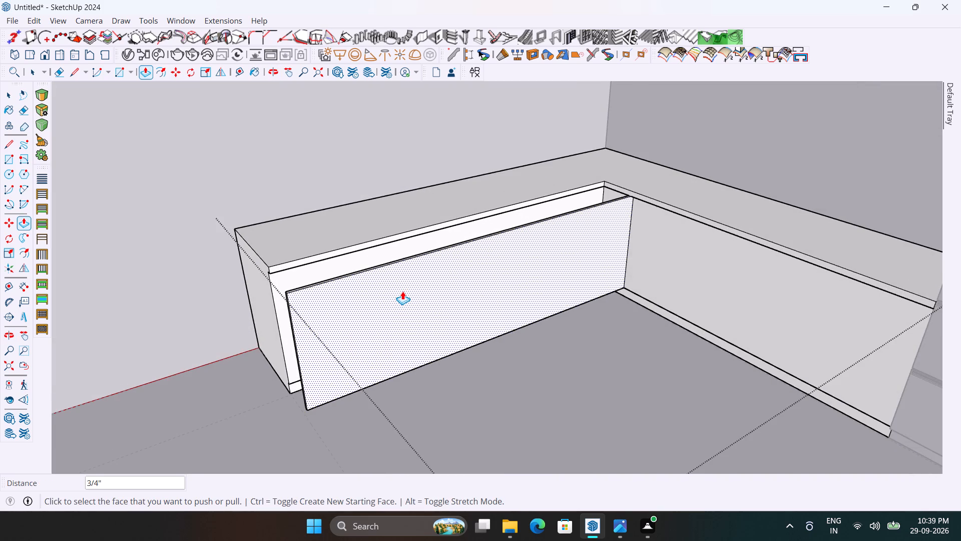
{"action": "scroll", "coordinate": [402, 291], "scroll_direction": "up", "scroll_amount": 1}
{"action": "key", "text": "m"}
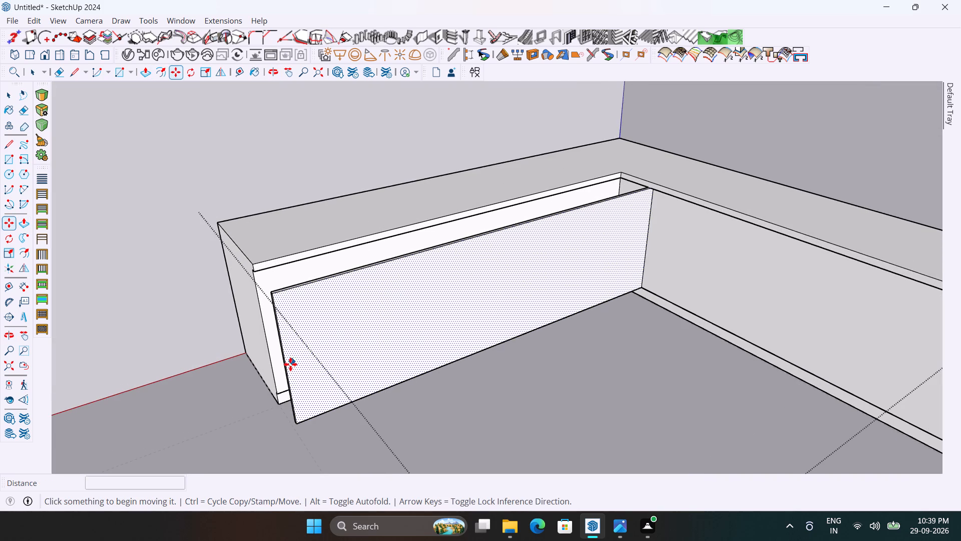
{"action": "left_click", "coordinate": [288, 364], "text": "ctrl"}
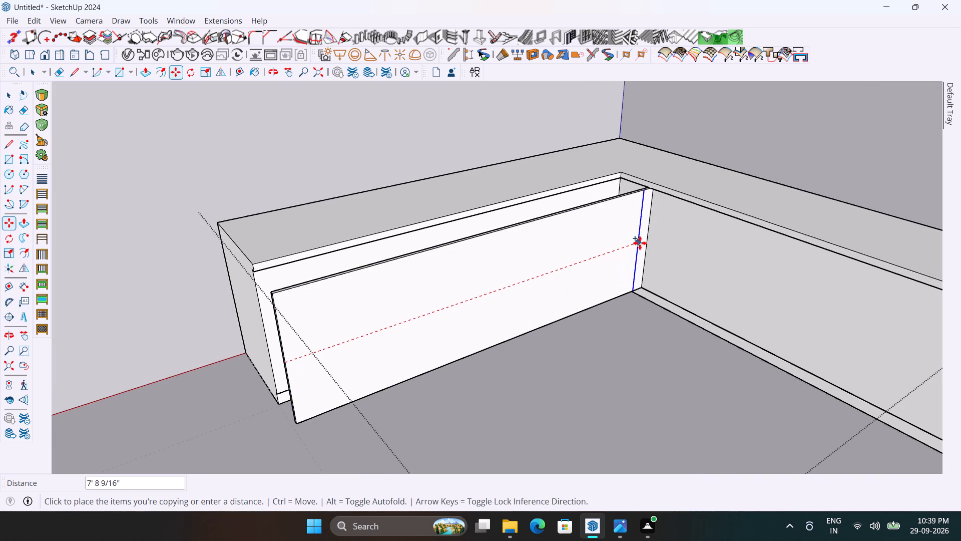
{"action": "left_click", "coordinate": [647, 240]}
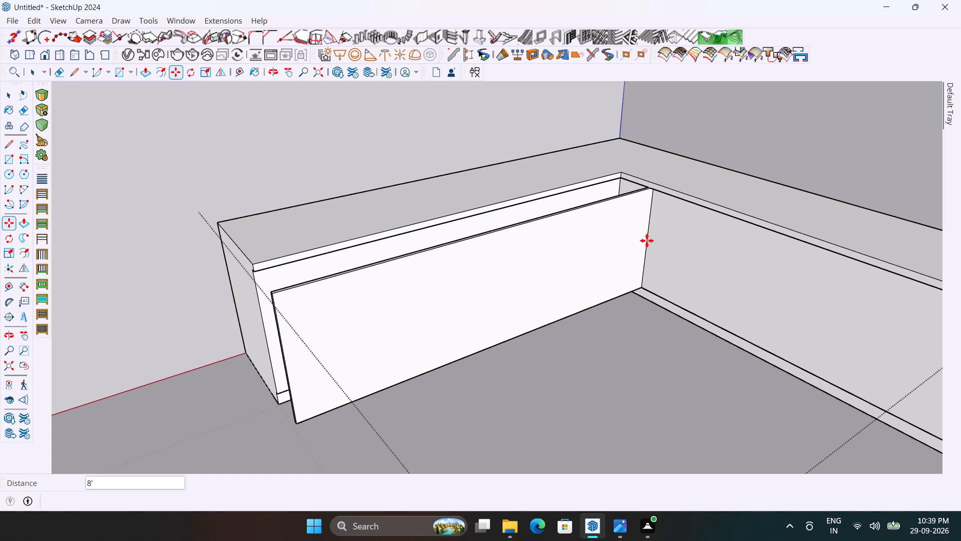
{"action": "type", "text": "6/"}
{"action": "key", "text": "Return"}
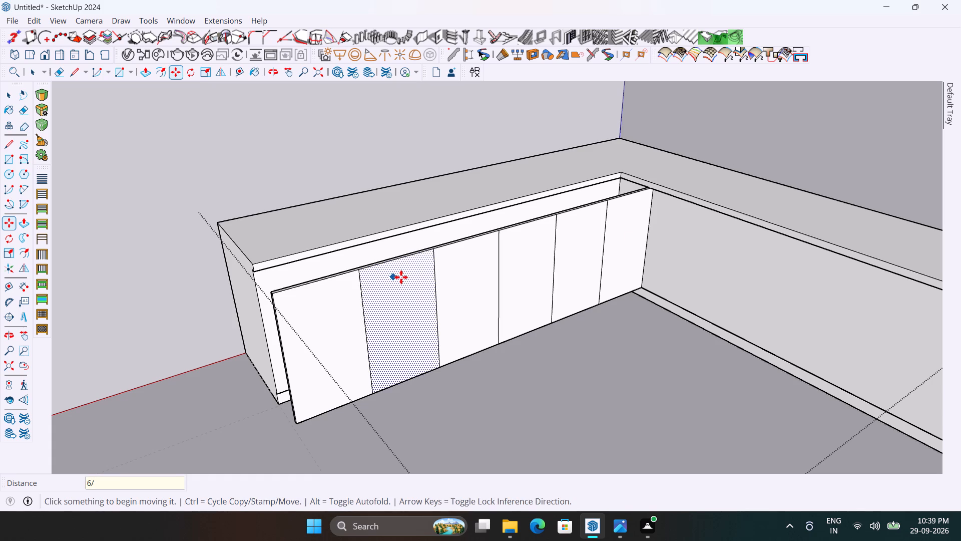
Measure the width of the first door division at the counter's free end.
{"action": "scroll", "coordinate": [401, 277], "scroll_direction": "up", "scroll_amount": 5}
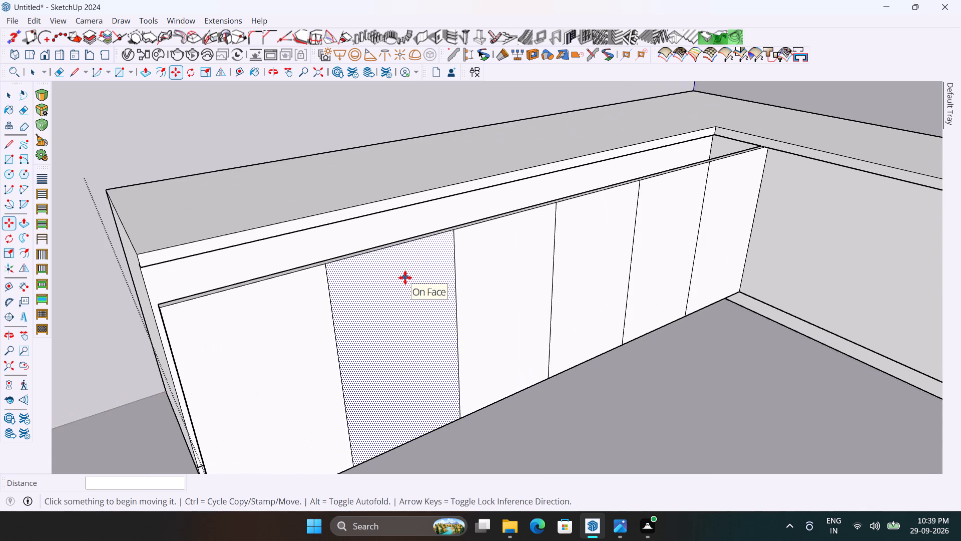
{"action": "scroll", "coordinate": [405, 278], "scroll_direction": "down", "scroll_amount": 2}
{"action": "middle_click_drag", "start_coordinate": [388, 286], "coordinate": [361, 286]}
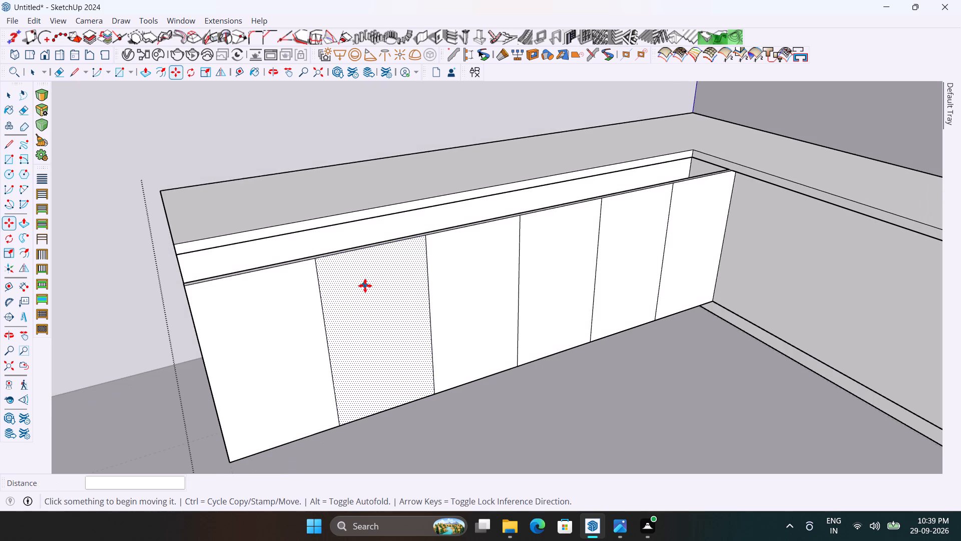
{"action": "key", "text": "t"}
{"action": "left_click", "coordinate": [325, 337]}
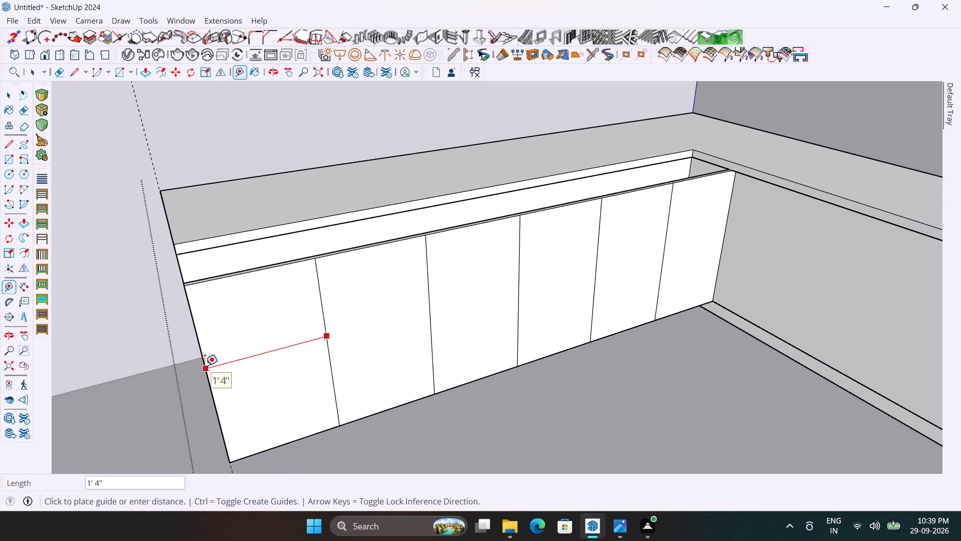
{"action": "key", "text": "Escape"}
Inspect the door divisions up close and measure a short distance from the first division line into the second door.
{"action": "scroll", "coordinate": [306, 360], "scroll_direction": "down", "scroll_amount": 4}
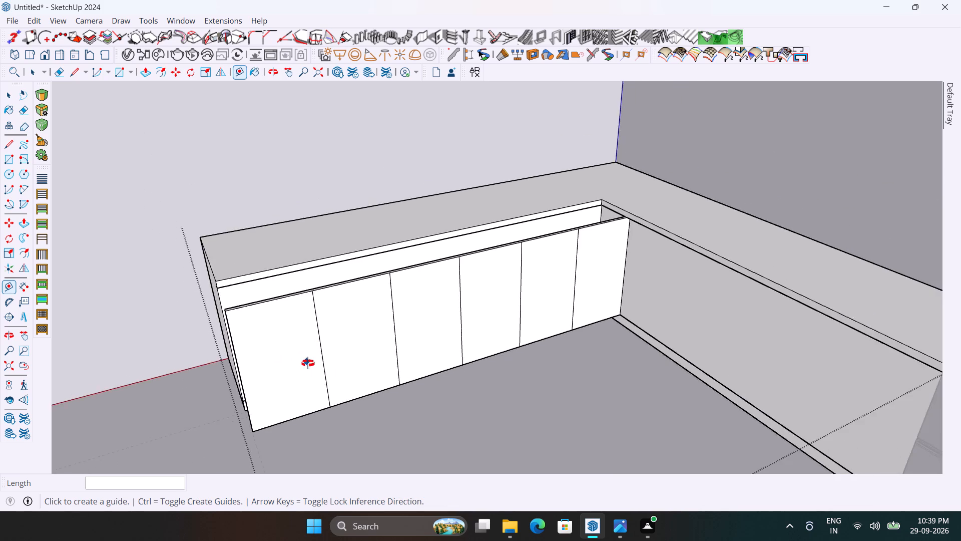
{"action": "middle_click_drag", "start_coordinate": [307, 363], "coordinate": [341, 326]}
{"action": "scroll", "coordinate": [340, 324], "scroll_direction": "up", "scroll_amount": 3}
{"action": "scroll", "coordinate": [338, 320], "scroll_direction": "down", "scroll_amount": 3}
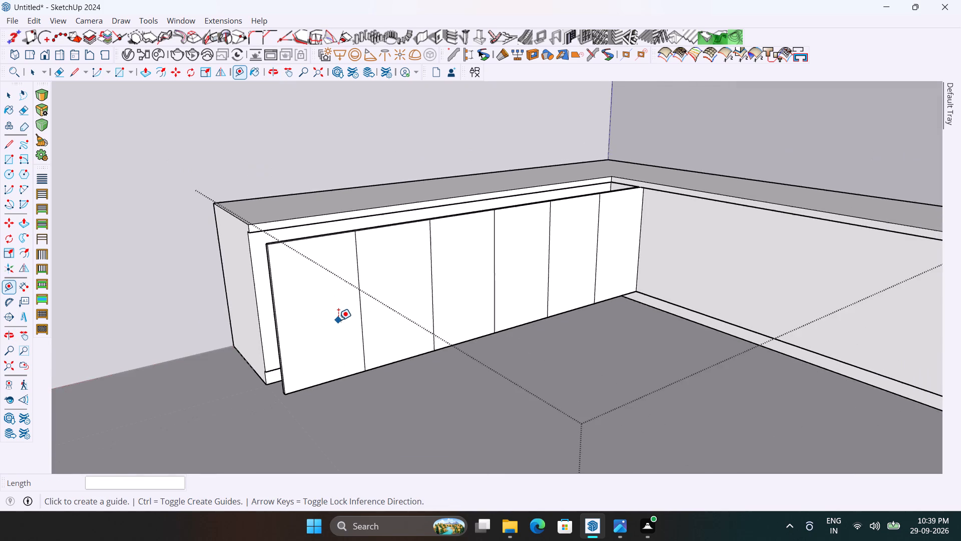
{"action": "middle_click_drag", "start_coordinate": [338, 320], "coordinate": [331, 342]}
{"action": "scroll", "coordinate": [340, 324], "scroll_direction": "up", "scroll_amount": 7}
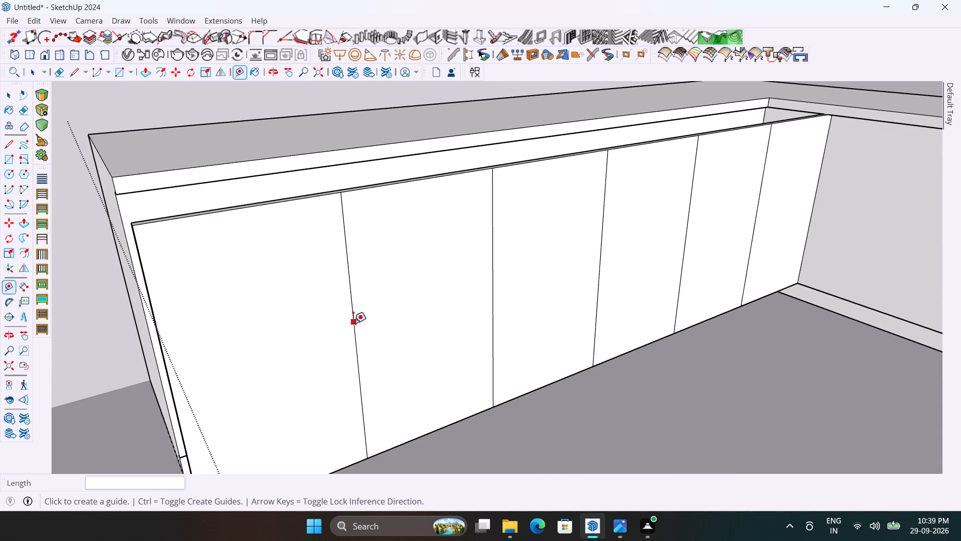
{"action": "left_click", "coordinate": [353, 322], "text": "ctrl"}
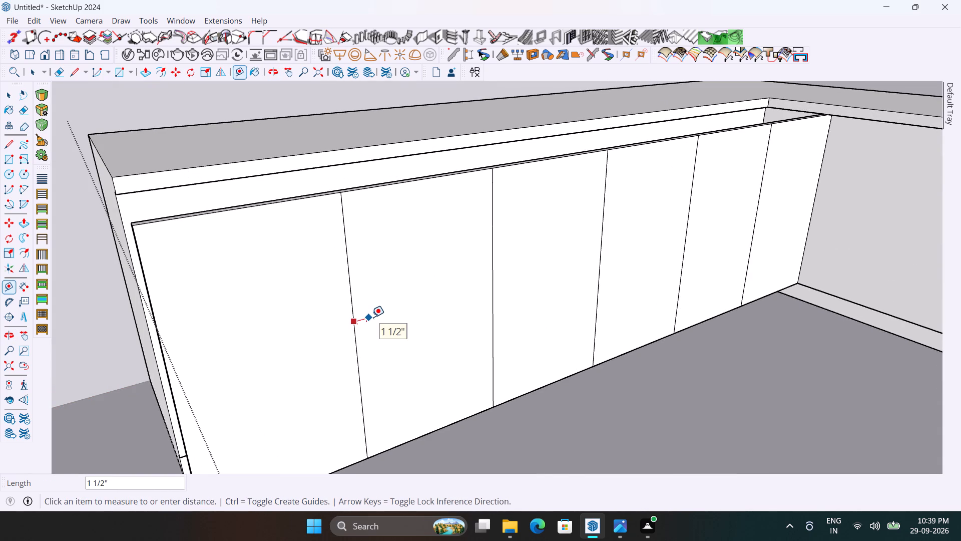
{"action": "key", "text": "Escape"}
{"action": "scroll", "coordinate": [342, 265], "scroll_direction": "down", "scroll_amount": 3}
{"action": "scroll", "coordinate": [356, 337], "scroll_direction": "up", "scroll_amount": 4}
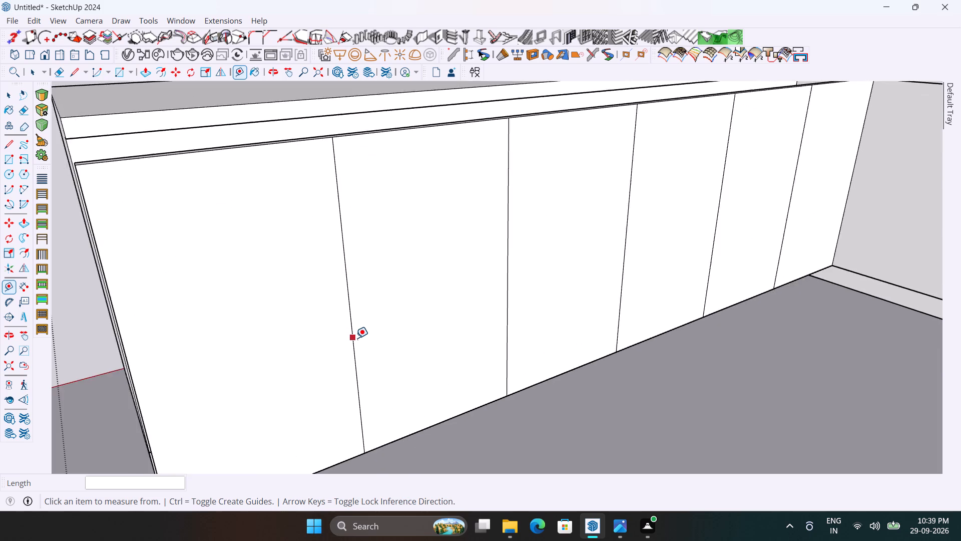
Copy the first door division line 0.15" into the second door and about 1/8" into the first door.
{"action": "scroll", "coordinate": [357, 338], "scroll_direction": "up", "scroll_amount": 3}
{"action": "scroll", "coordinate": [356, 300], "scroll_direction": "down", "scroll_amount": 3}
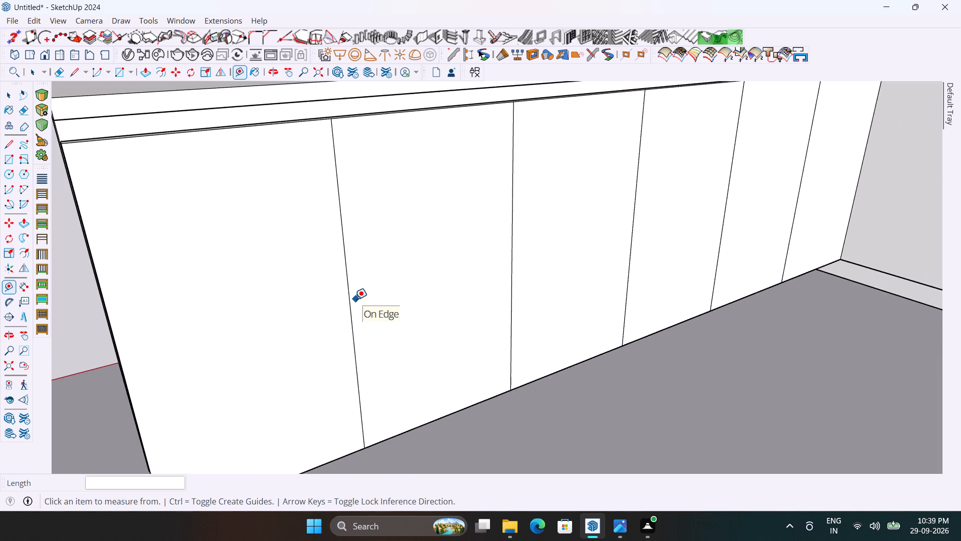
{"action": "scroll", "coordinate": [356, 300], "scroll_direction": "up", "scroll_amount": 3}
{"action": "scroll", "coordinate": [356, 300], "scroll_direction": "down", "scroll_amount": 3}
{"action": "key", "text": "m"}
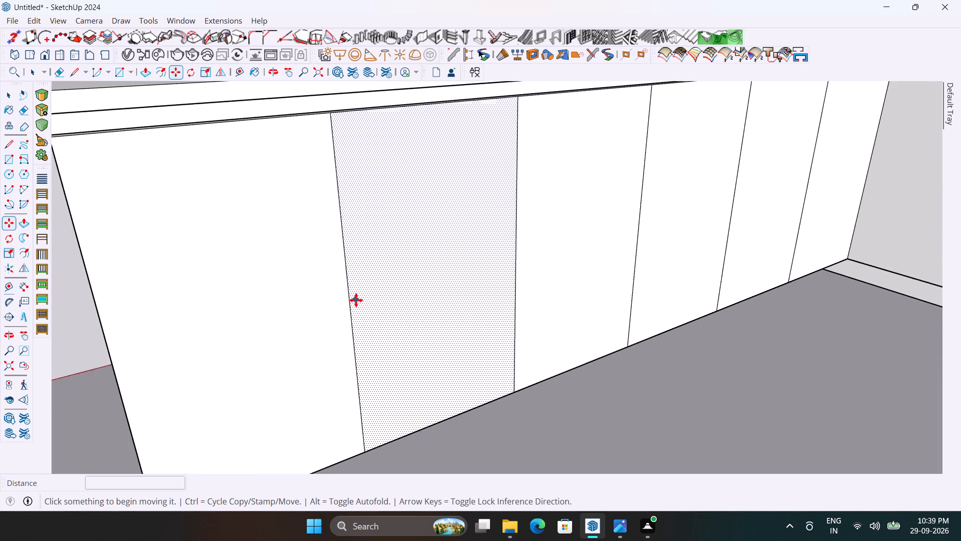
{"action": "left_click", "coordinate": [351, 303], "text": "ctrl"}
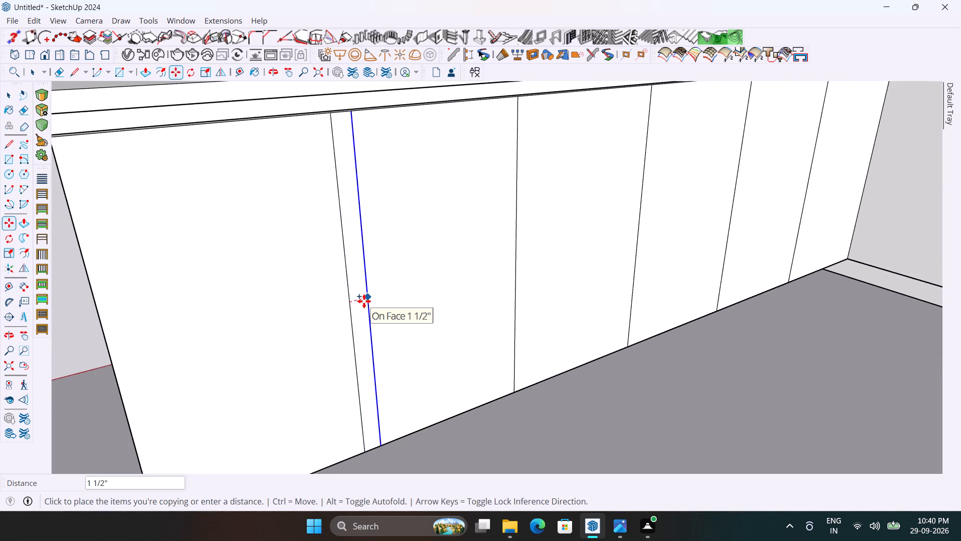
{"action": "type", "text": "0.1"}
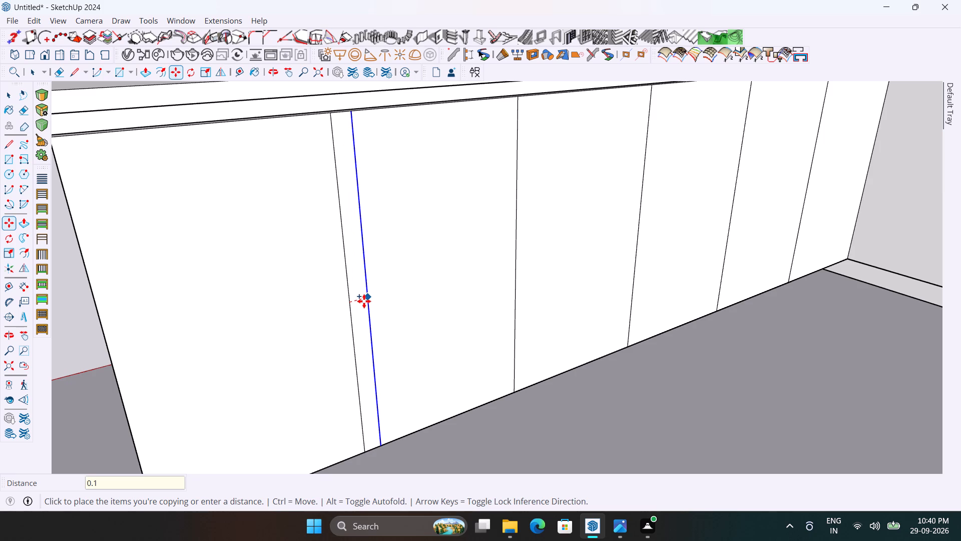
{"action": "key", "text": "5"}
{"action": "key", "text": "Return"}
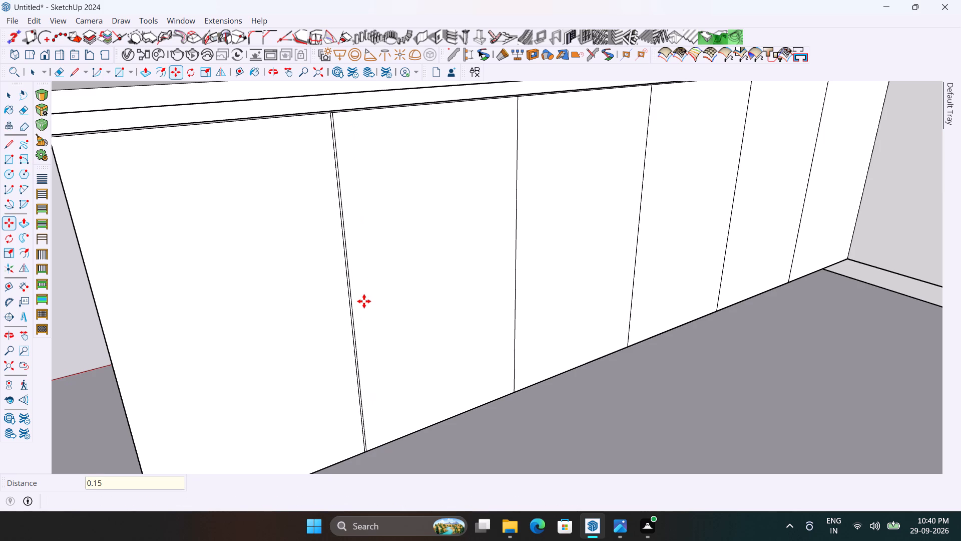
{"action": "scroll", "coordinate": [350, 298], "scroll_direction": "up", "scroll_amount": 6}
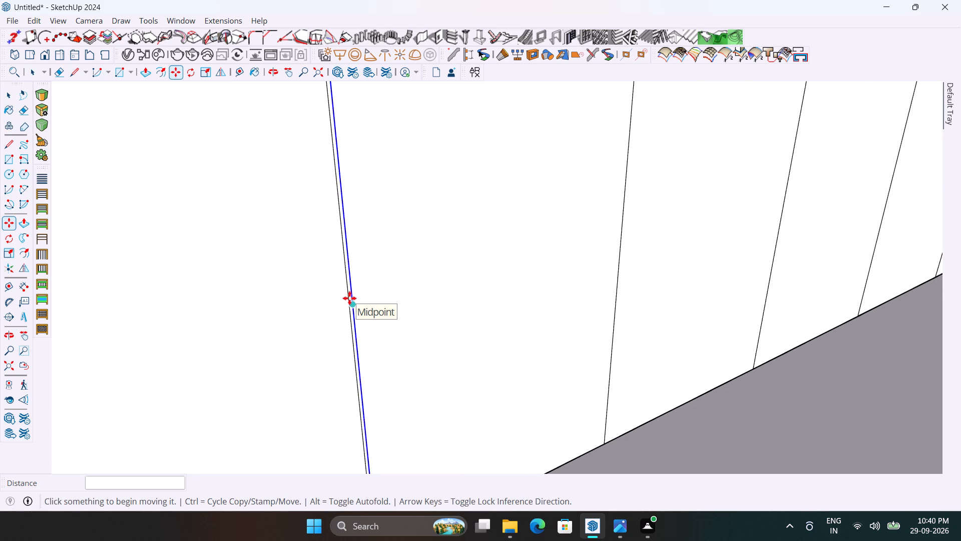
{"action": "left_click", "coordinate": [347, 299], "text": "ctrl"}
{"action": "left_click", "coordinate": [339, 299]}
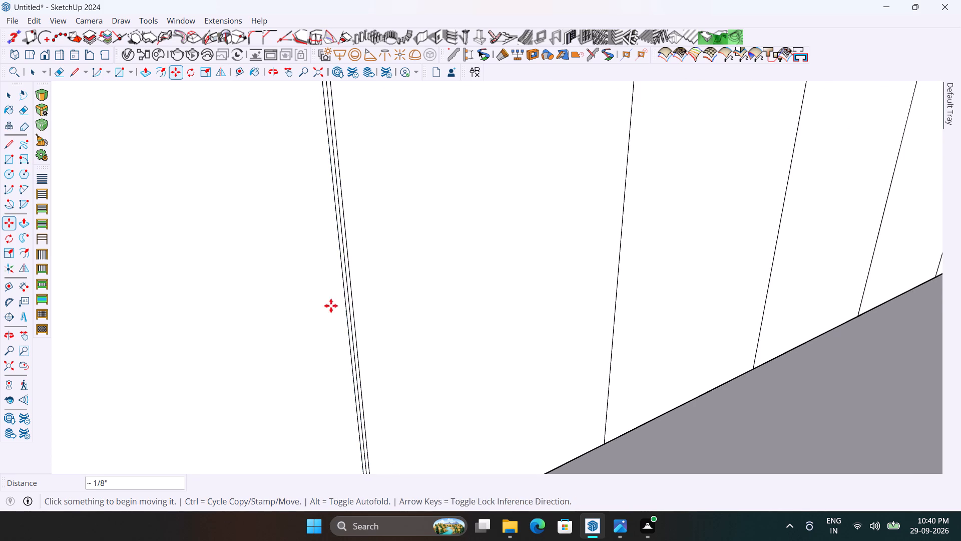
Copy the second door division line about 1/8" to each side to outline the gap between doors.
{"action": "scroll", "coordinate": [309, 315], "scroll_direction": "down", "scroll_amount": 6}
{"action": "scroll", "coordinate": [510, 305], "scroll_direction": "up", "scroll_amount": 4}
{"action": "left_click", "coordinate": [513, 303], "text": "ctrl"}
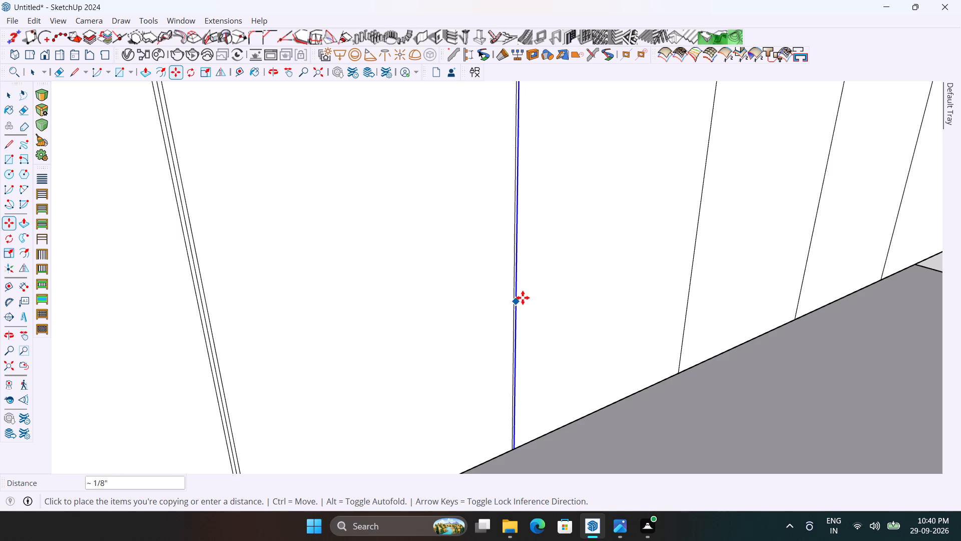
{"action": "left_click", "coordinate": [523, 298]}
{"action": "scroll", "coordinate": [521, 302], "scroll_direction": "up", "scroll_amount": 6}
{"action": "left_click", "coordinate": [509, 309], "text": "ctrl"}
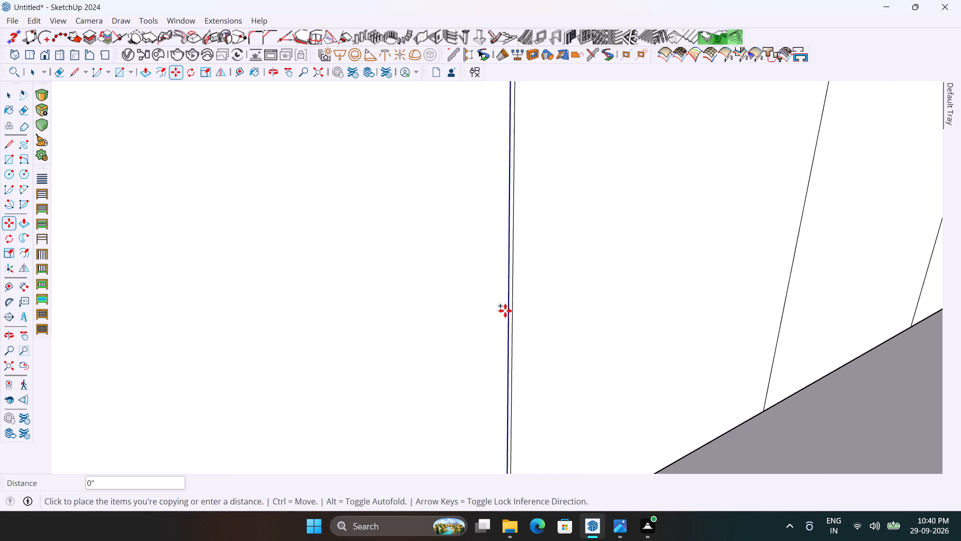
{"action": "left_click", "coordinate": [499, 312]}
Copy the third door division line to both sides with the same narrow offset of about 1/8".
{"action": "scroll", "coordinate": [343, 318], "scroll_direction": "down", "scroll_amount": 10}
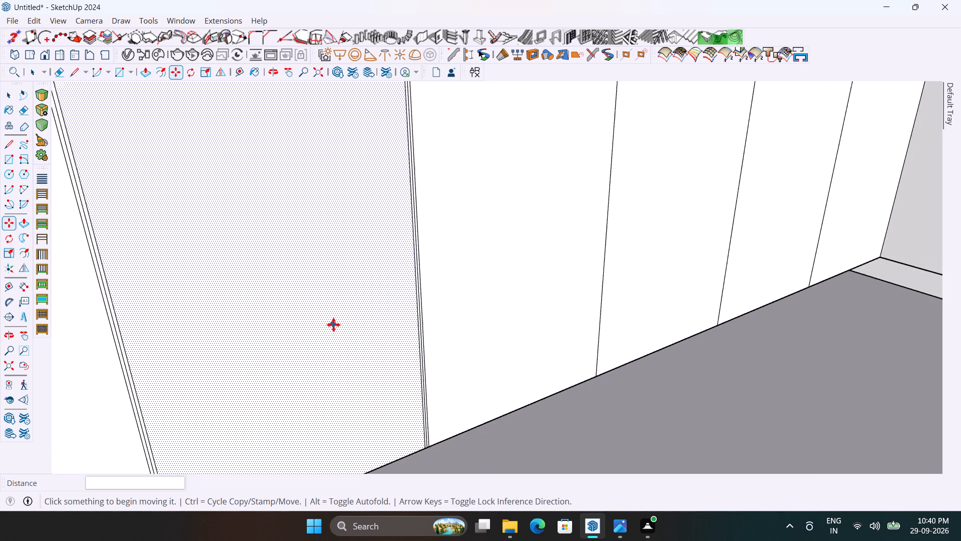
{"action": "middle_click_drag", "start_coordinate": [587, 283], "coordinate": [489, 292]}
{"action": "scroll", "coordinate": [594, 278], "scroll_direction": "up", "scroll_amount": 6}
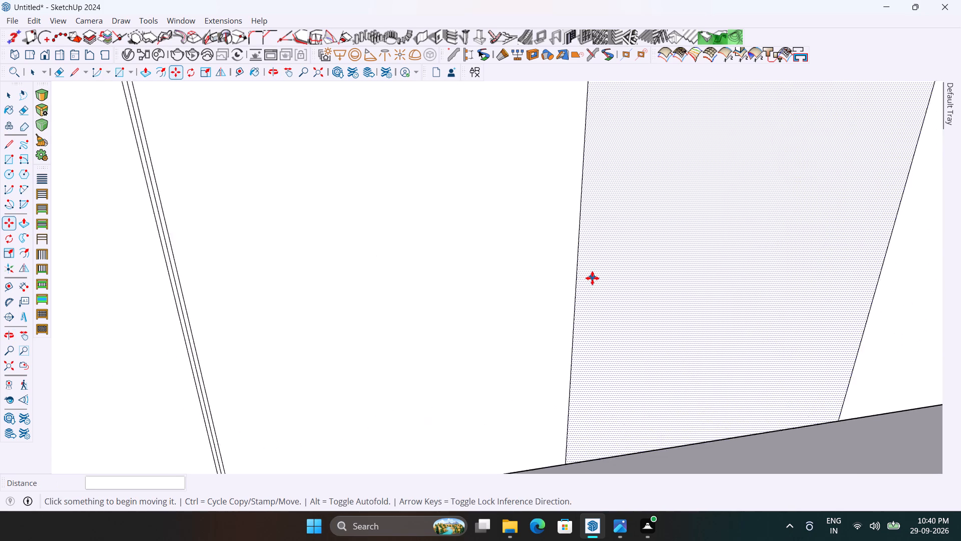
{"action": "scroll", "coordinate": [592, 278], "scroll_direction": "up", "scroll_amount": 1}
{"action": "left_click", "coordinate": [574, 283], "text": "ctrl"}
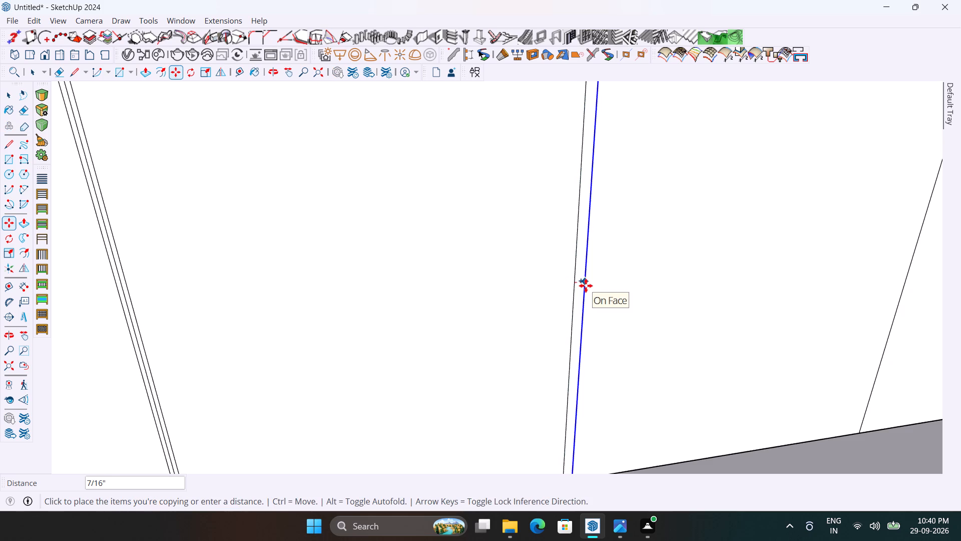
{"action": "left_click", "coordinate": [583, 286]}
{"action": "scroll", "coordinate": [573, 287], "scroll_direction": "up", "scroll_amount": 3}
{"action": "left_click", "coordinate": [573, 287]}
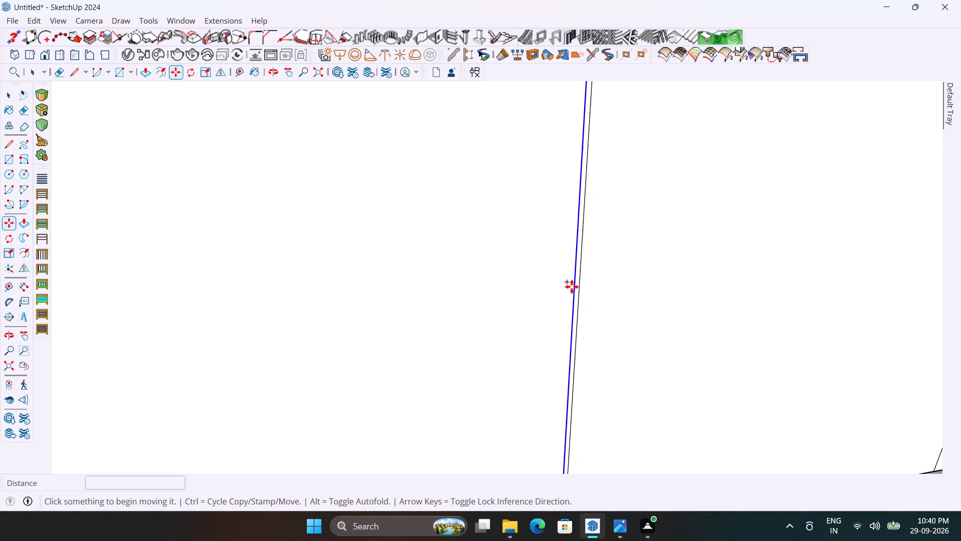
{"action": "left_click", "coordinate": [565, 288]}
Copy the fourth door division line about 1/8" to each side to outline its gap.
{"action": "scroll", "coordinate": [437, 295], "scroll_direction": "down", "scroll_amount": 11}
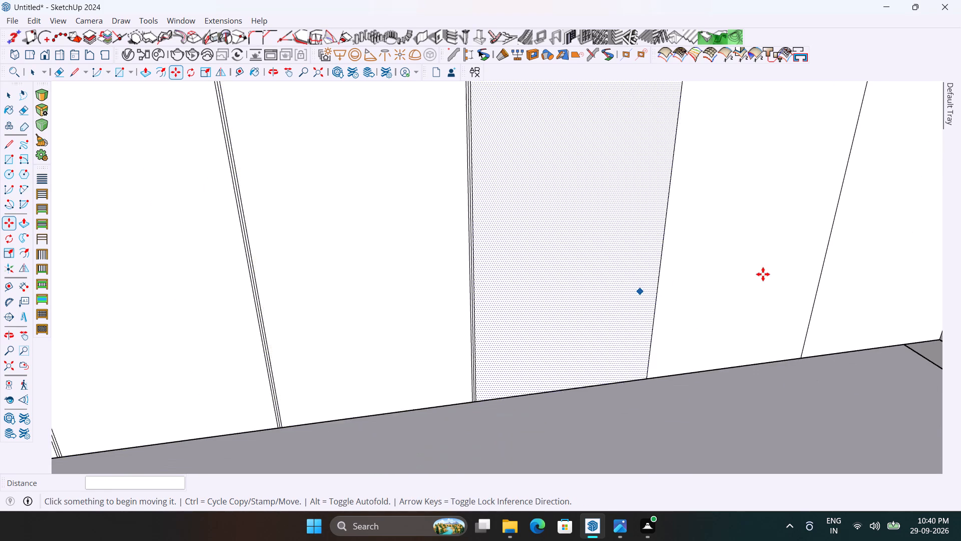
{"action": "scroll", "coordinate": [763, 274], "scroll_direction": "up", "scroll_amount": 3}
{"action": "scroll", "coordinate": [677, 289], "scroll_direction": "up", "scroll_amount": 3}
{"action": "left_click", "coordinate": [600, 298], "text": "ctrl"}
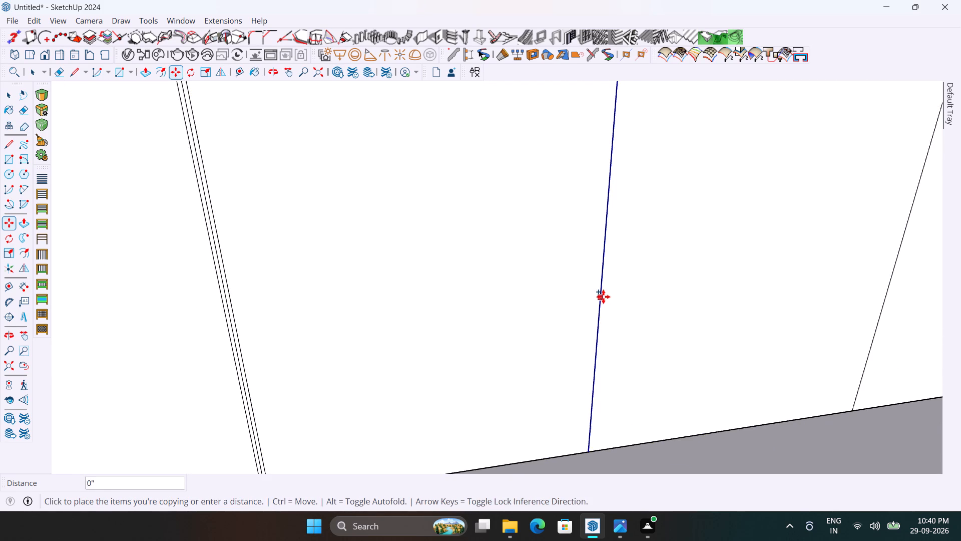
{"action": "left_click", "coordinate": [609, 293]}
{"action": "scroll", "coordinate": [604, 299], "scroll_direction": "up", "scroll_amount": 4}
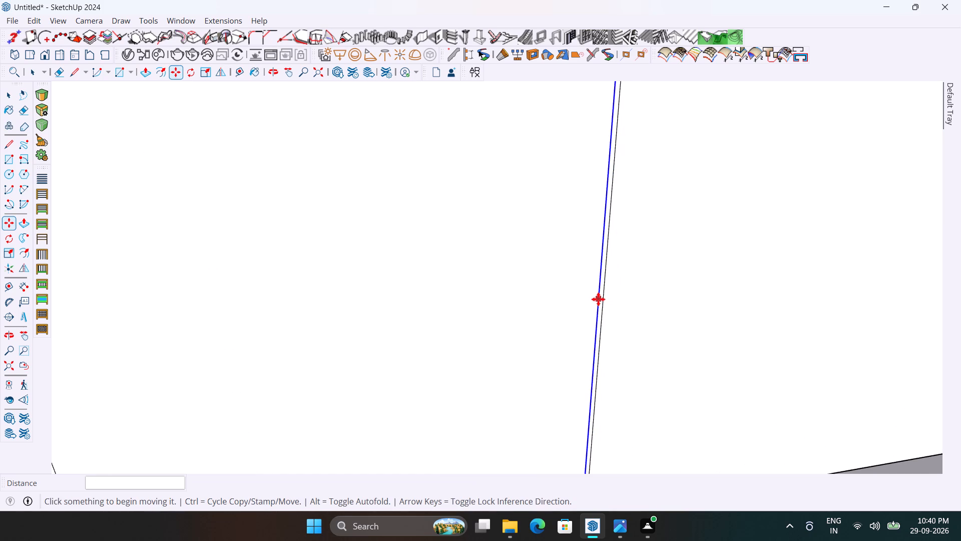
{"action": "left_click", "coordinate": [598, 299]}
{"action": "left_click", "coordinate": [589, 299]}
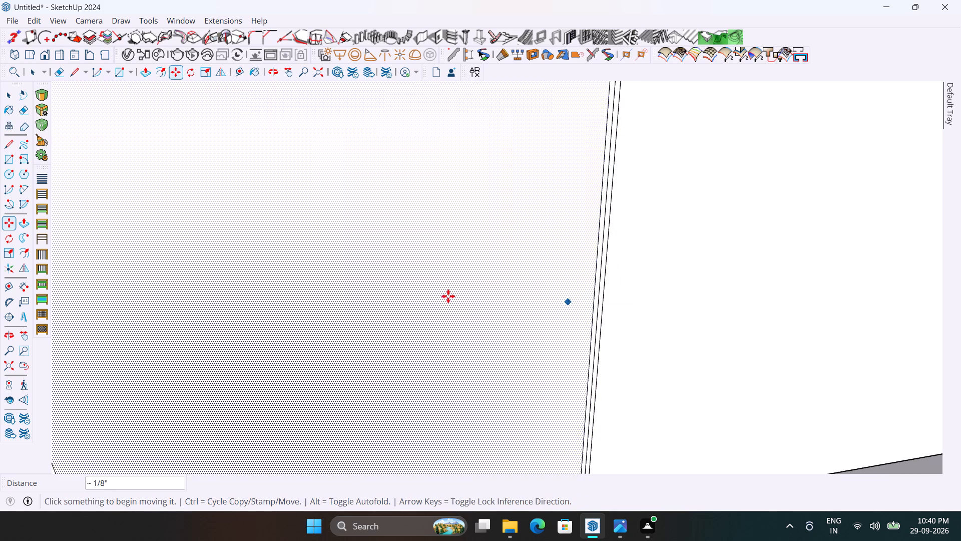
Copy the fifth door division line, nearest the inner corner, about 1/8" to each side.
{"action": "scroll", "coordinate": [446, 297], "scroll_direction": "down", "scroll_amount": 11}
{"action": "scroll", "coordinate": [792, 254], "scroll_direction": "up", "scroll_amount": 3}
{"action": "scroll", "coordinate": [660, 275], "scroll_direction": "up", "scroll_amount": 2}
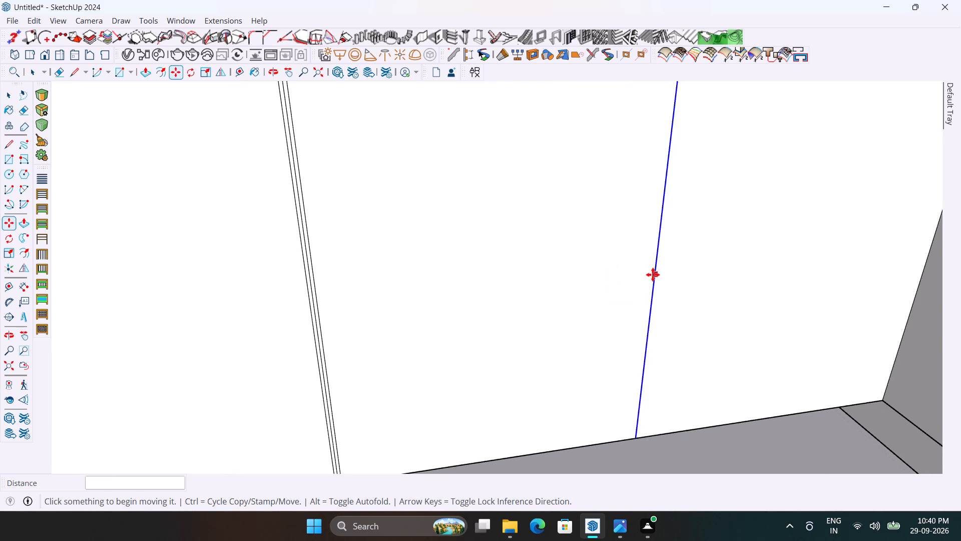
{"action": "left_click", "coordinate": [653, 275], "text": "ctrl"}
{"action": "left_click", "coordinate": [662, 275]}
{"action": "scroll", "coordinate": [660, 277], "scroll_direction": "up", "scroll_amount": 4}
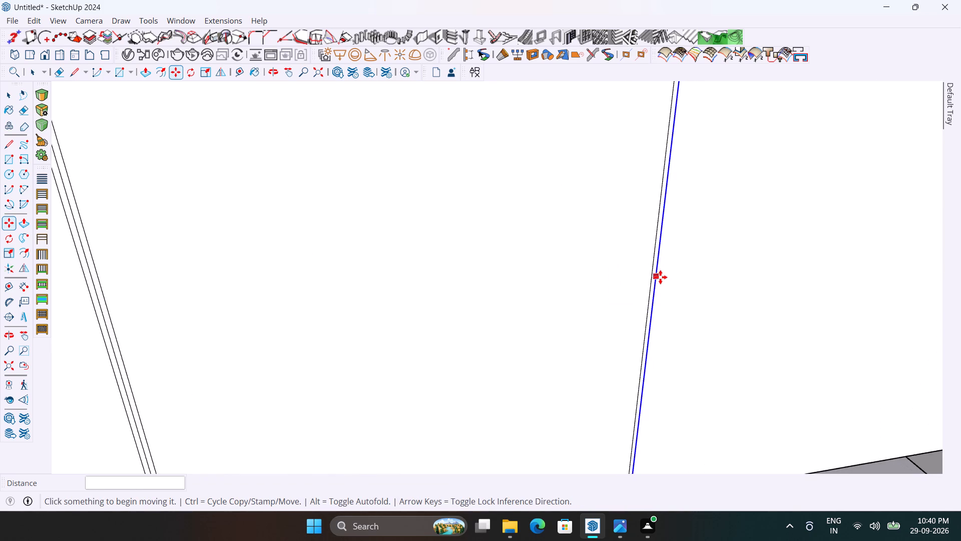
{"action": "scroll", "coordinate": [656, 278], "scroll_direction": "up", "scroll_amount": 4}
{"action": "left_click", "coordinate": [649, 278], "text": "ctrl"}
{"action": "left_click", "coordinate": [639, 279]}
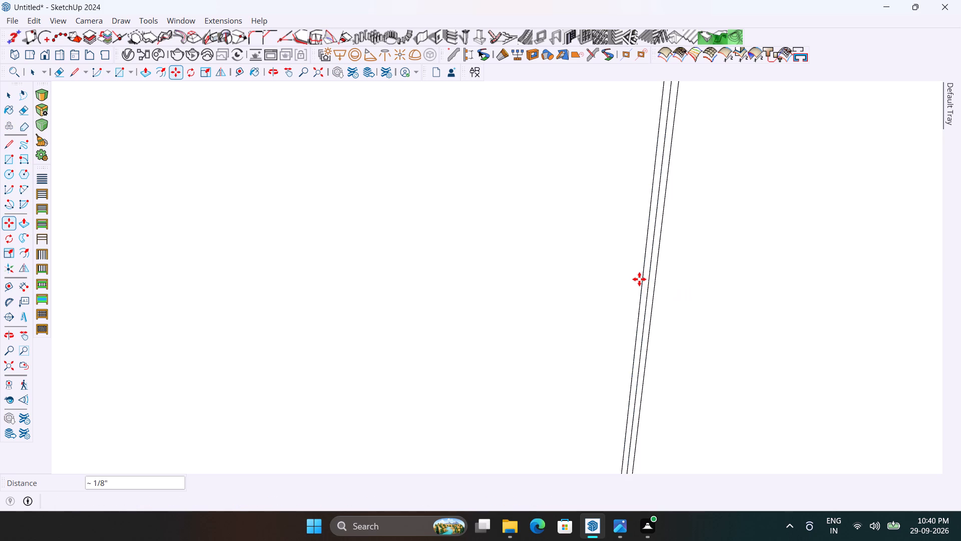
Erase the original centre lines of the fifth, fourth and third door divisions, keeping the two gap lines at each.
{"action": "scroll", "coordinate": [639, 279], "scroll_direction": "down", "scroll_amount": 8}
{"action": "scroll", "coordinate": [641, 279], "scroll_direction": "up", "scroll_amount": 3}
{"action": "scroll", "coordinate": [641, 278], "scroll_direction": "down", "scroll_amount": 2}
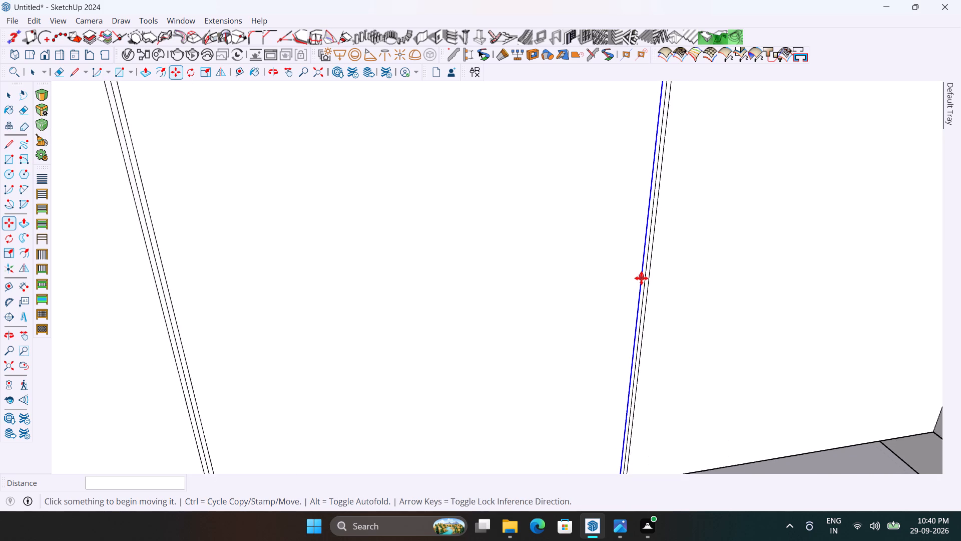
{"action": "scroll", "coordinate": [641, 278], "scroll_direction": "up", "scroll_amount": 3}
{"action": "type", "text": "re"}
{"action": "scroll", "coordinate": [649, 279], "scroll_direction": "up", "scroll_amount": 2}
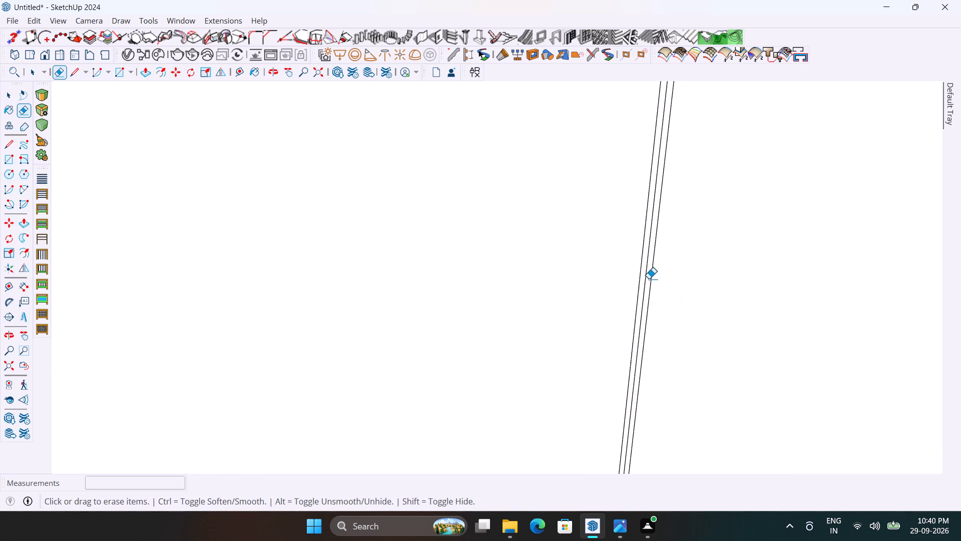
{"action": "left_click", "coordinate": [646, 279]}
{"action": "scroll", "coordinate": [722, 252], "scroll_direction": "down", "scroll_amount": 8}
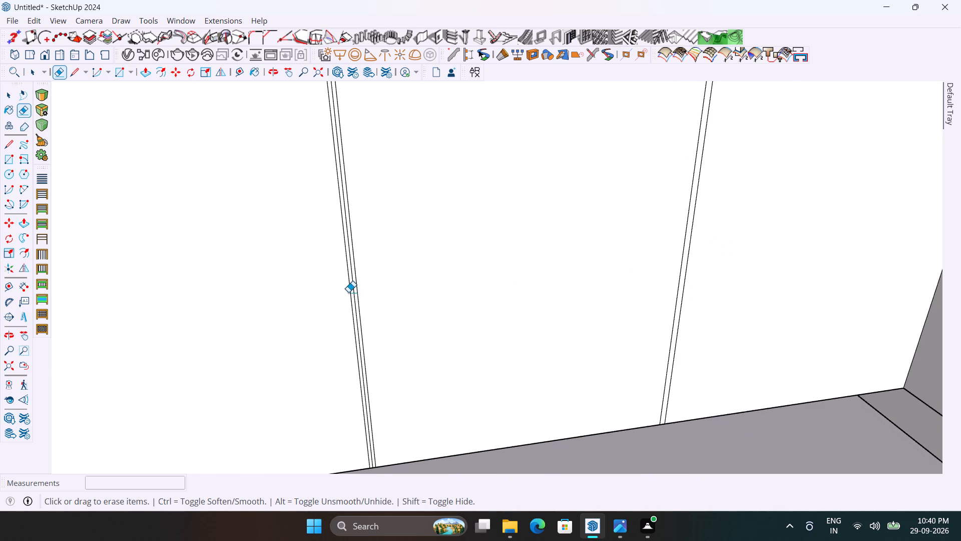
{"action": "scroll", "coordinate": [318, 291], "scroll_direction": "up", "scroll_amount": 2}
{"action": "left_click", "coordinate": [360, 286]}
{"action": "scroll", "coordinate": [509, 229], "scroll_direction": "down", "scroll_amount": 5}
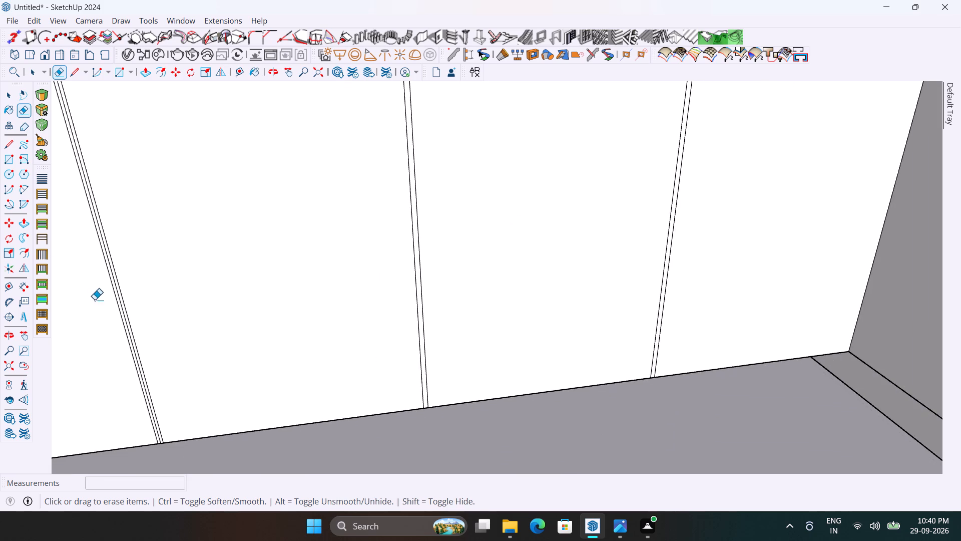
{"action": "scroll", "coordinate": [134, 302], "scroll_direction": "up", "scroll_amount": 3}
{"action": "left_click", "coordinate": [117, 309]}
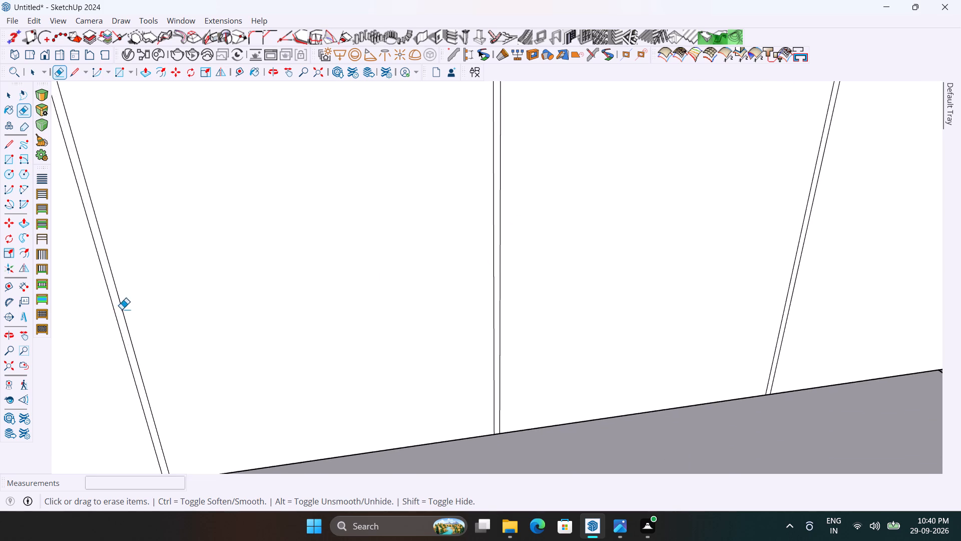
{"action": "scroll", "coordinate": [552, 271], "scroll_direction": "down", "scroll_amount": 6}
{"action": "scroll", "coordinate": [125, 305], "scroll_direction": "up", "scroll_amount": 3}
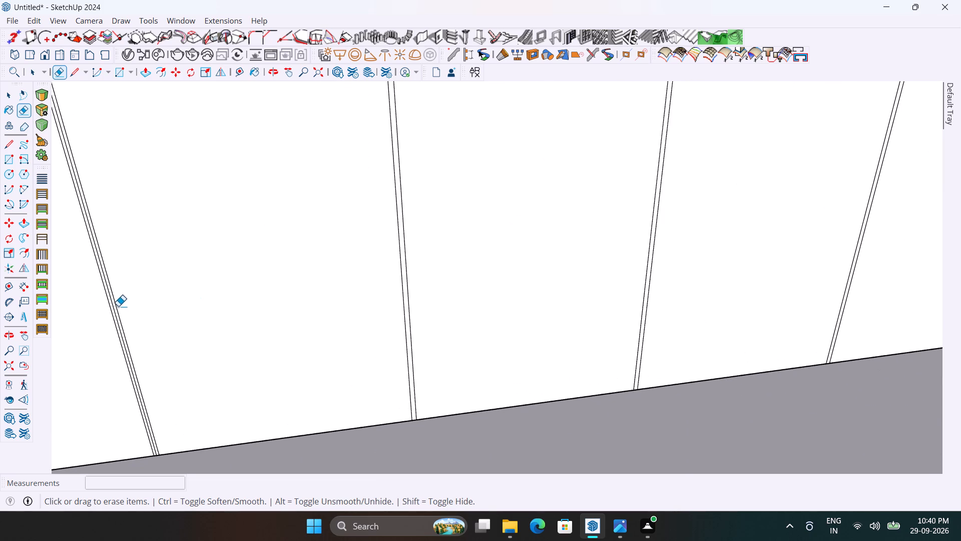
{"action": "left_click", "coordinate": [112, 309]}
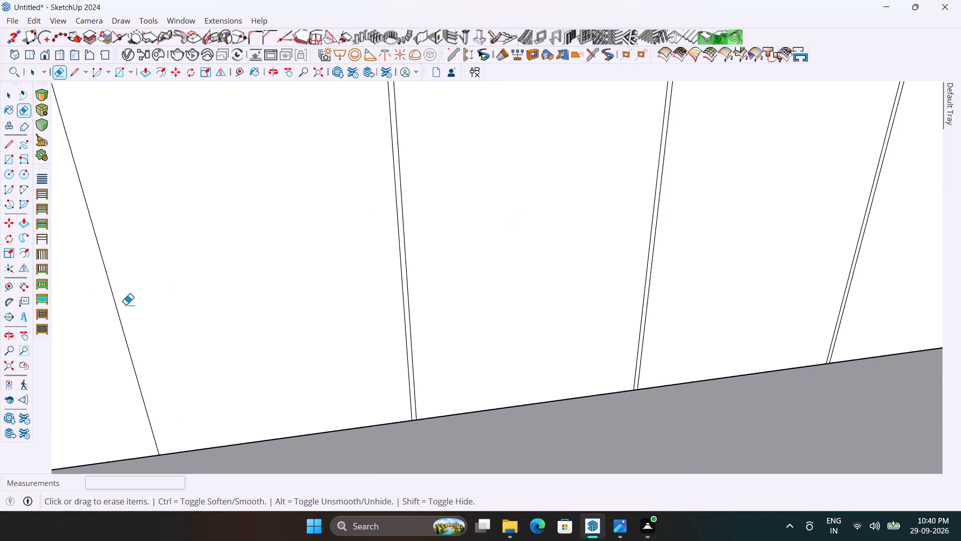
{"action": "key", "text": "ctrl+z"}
Erase the original centre lines of the second and first door divisions, keeping their outer gap lines.
{"action": "scroll", "coordinate": [95, 308], "scroll_direction": "up", "scroll_amount": 1, "text": "ctrl"}
{"action": "scroll", "coordinate": [106, 305], "scroll_direction": "up", "scroll_amount": 3}
{"action": "left_click", "coordinate": [116, 303]}
{"action": "scroll", "coordinate": [355, 269], "scroll_direction": "down", "scroll_amount": 11}
{"action": "scroll", "coordinate": [90, 279], "scroll_direction": "up", "scroll_amount": 8}
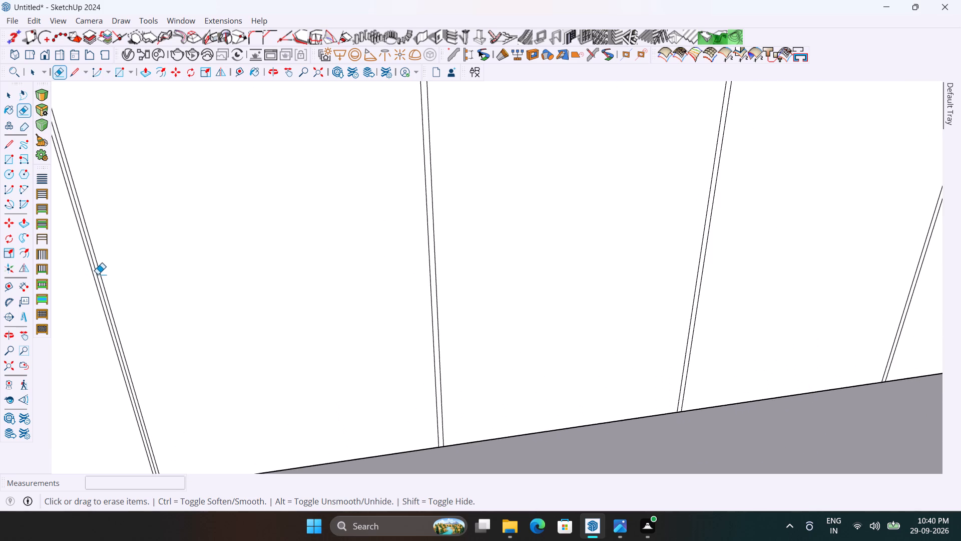
{"action": "left_click", "coordinate": [97, 275]}
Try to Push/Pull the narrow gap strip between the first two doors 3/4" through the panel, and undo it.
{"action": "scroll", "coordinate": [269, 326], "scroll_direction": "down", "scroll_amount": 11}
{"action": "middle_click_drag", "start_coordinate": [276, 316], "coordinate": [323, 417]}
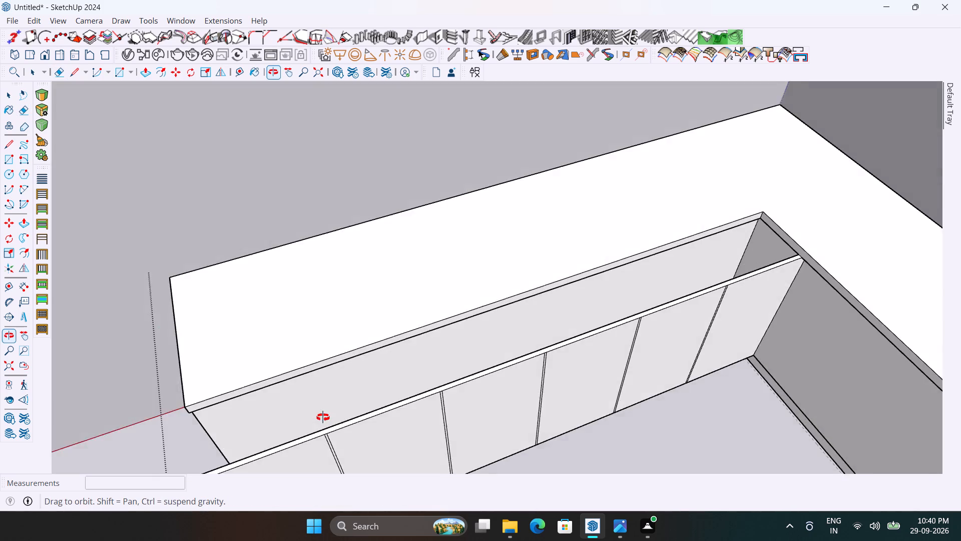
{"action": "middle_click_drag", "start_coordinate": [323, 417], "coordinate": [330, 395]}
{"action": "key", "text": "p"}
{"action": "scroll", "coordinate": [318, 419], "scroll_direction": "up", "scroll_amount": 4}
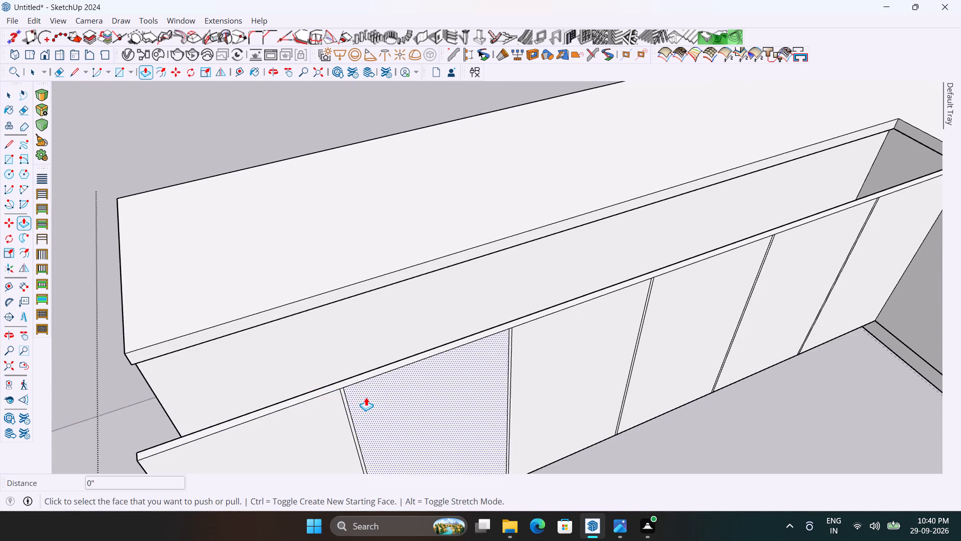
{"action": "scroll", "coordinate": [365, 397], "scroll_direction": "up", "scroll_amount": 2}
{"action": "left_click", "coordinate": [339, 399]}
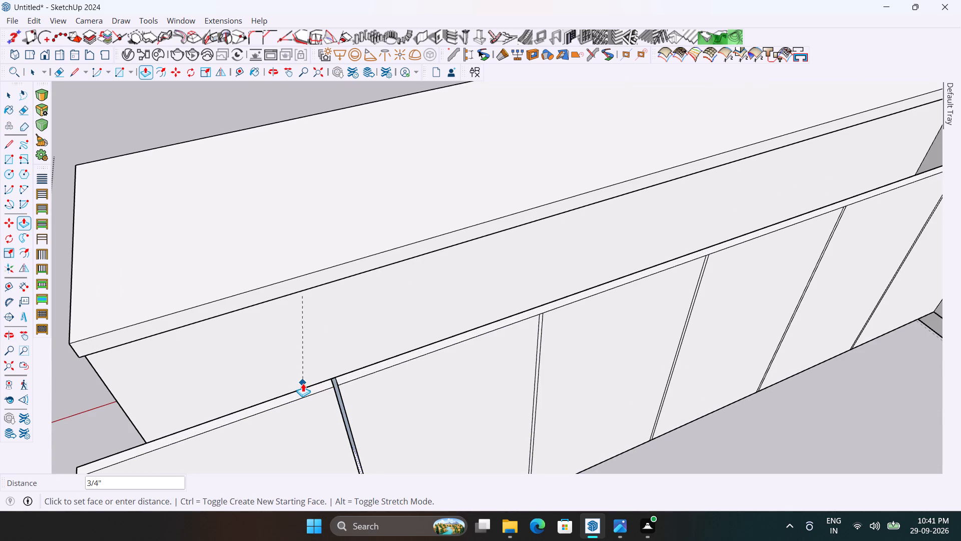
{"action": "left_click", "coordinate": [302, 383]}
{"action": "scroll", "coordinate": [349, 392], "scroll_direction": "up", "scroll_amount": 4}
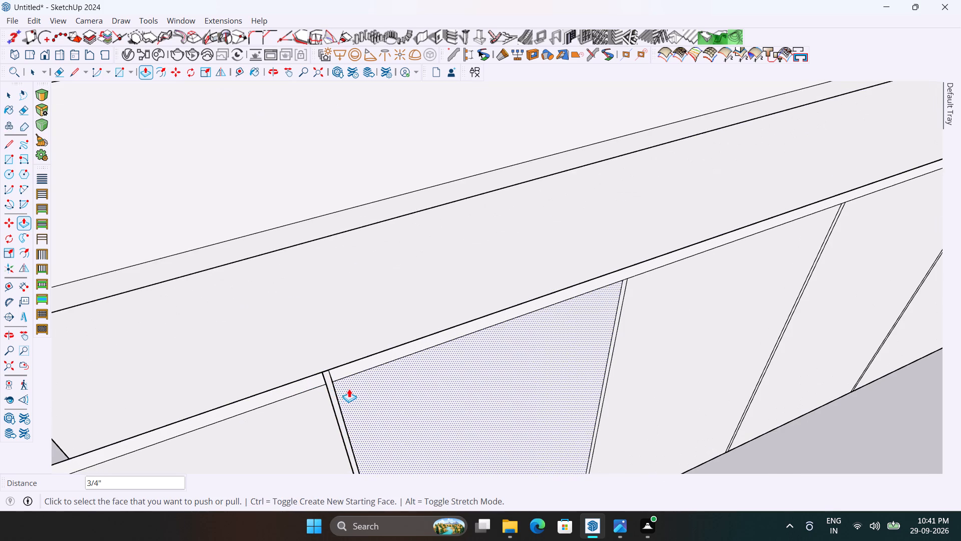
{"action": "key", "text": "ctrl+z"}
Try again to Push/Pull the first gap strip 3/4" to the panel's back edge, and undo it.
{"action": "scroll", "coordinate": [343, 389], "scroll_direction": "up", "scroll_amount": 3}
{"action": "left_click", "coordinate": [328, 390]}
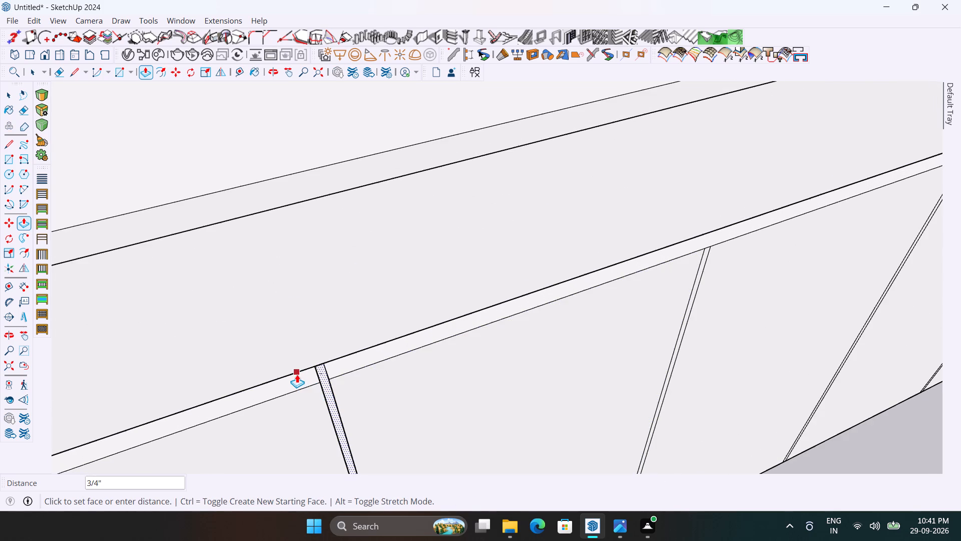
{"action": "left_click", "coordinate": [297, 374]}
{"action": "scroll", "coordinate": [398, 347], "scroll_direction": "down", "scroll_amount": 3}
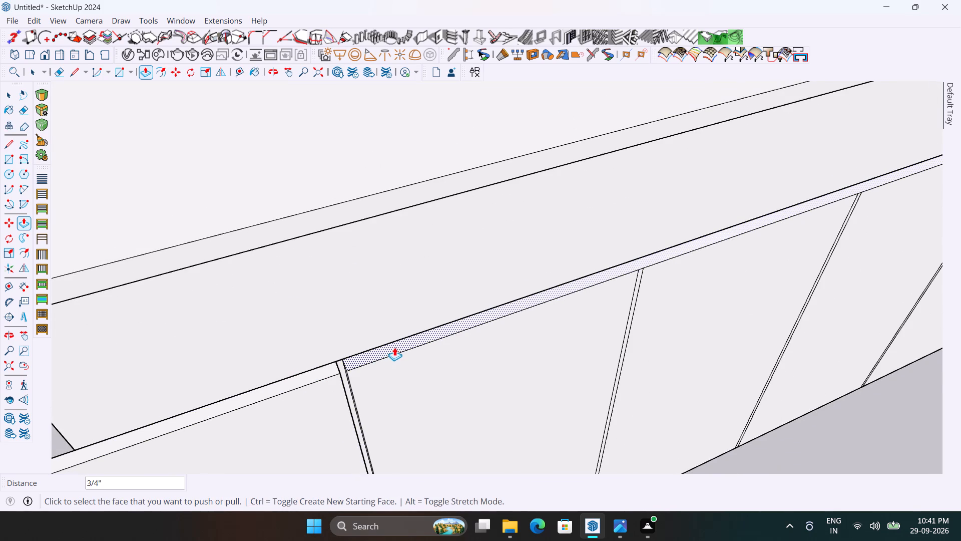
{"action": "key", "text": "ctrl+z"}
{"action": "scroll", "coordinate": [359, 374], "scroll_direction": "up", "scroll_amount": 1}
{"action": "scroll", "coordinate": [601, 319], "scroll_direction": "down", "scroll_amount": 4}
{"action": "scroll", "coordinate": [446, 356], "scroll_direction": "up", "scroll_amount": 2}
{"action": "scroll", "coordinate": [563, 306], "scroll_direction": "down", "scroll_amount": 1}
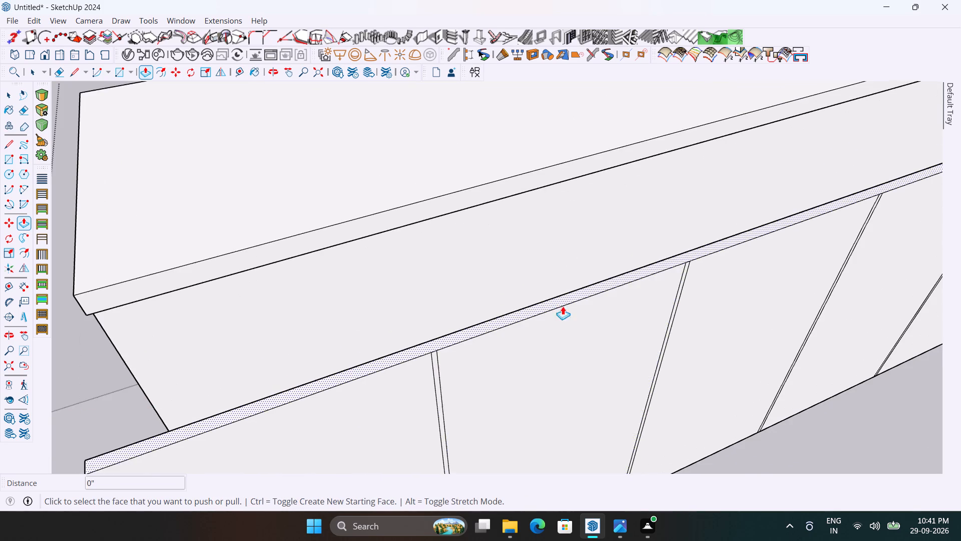
Push/Pull the first two gap strips between the door fronts 3/4" to the panel's back edge, starting from the free end.
{"action": "left_click", "coordinate": [450, 366]}
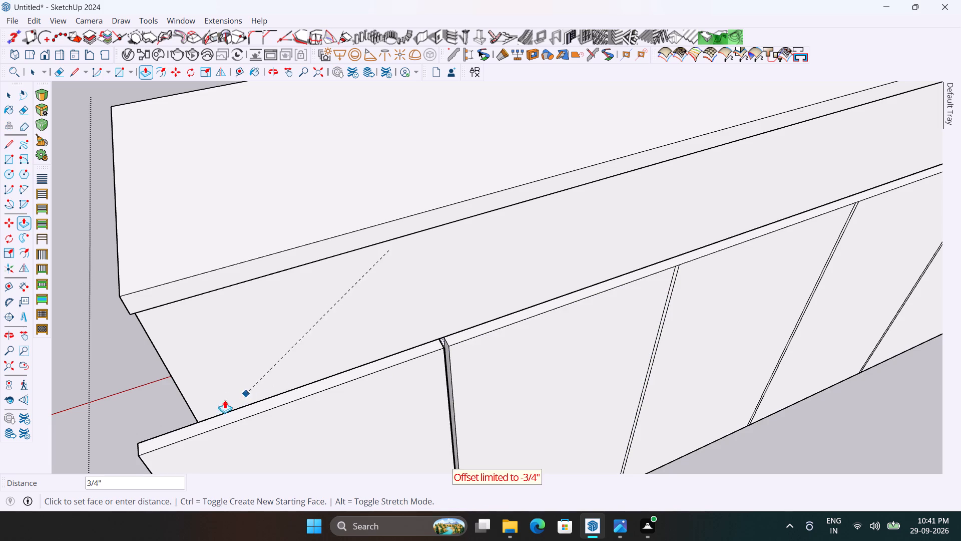
{"action": "left_click", "coordinate": [137, 442]}
{"action": "scroll", "coordinate": [181, 357], "scroll_direction": "down", "scroll_amount": 5}
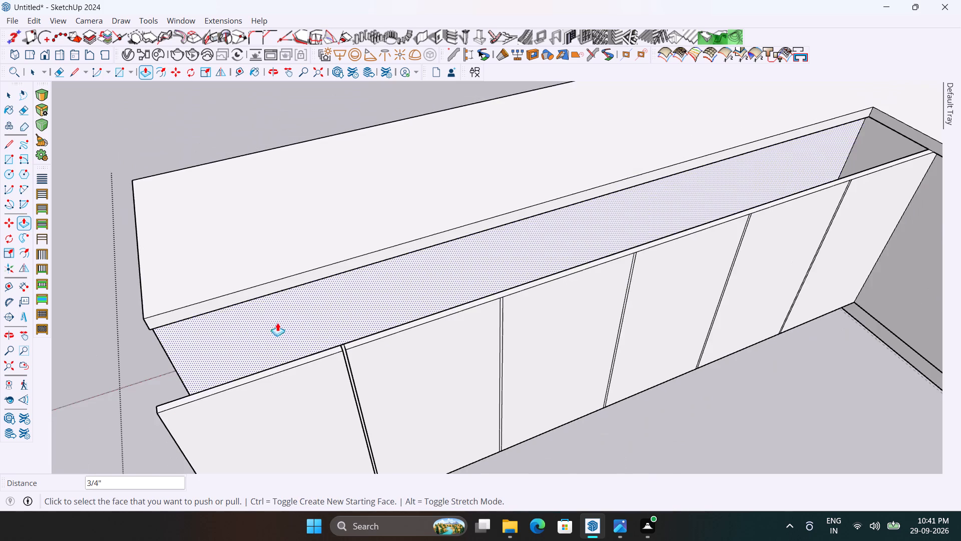
{"action": "scroll", "coordinate": [317, 338], "scroll_direction": "up", "scroll_amount": 4}
{"action": "scroll", "coordinate": [382, 374], "scroll_direction": "up", "scroll_amount": 5}
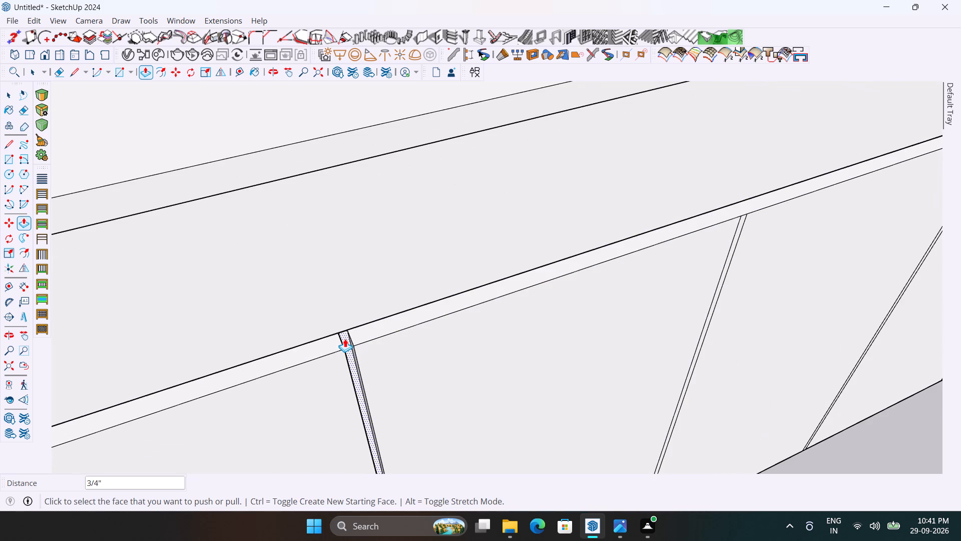
{"action": "key", "text": "Delete"}
{"action": "scroll", "coordinate": [345, 335], "scroll_direction": "up", "scroll_amount": 8}
{"action": "scroll", "coordinate": [336, 317], "scroll_direction": "down", "scroll_amount": 13}
{"action": "scroll", "coordinate": [783, 234], "scroll_direction": "up", "scroll_amount": 2}
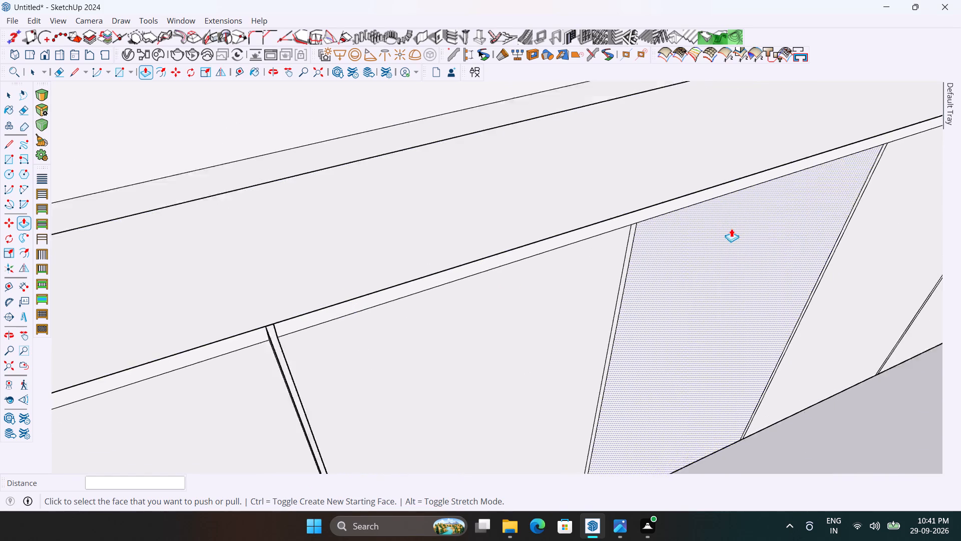
{"action": "scroll", "coordinate": [731, 228], "scroll_direction": "up", "scroll_amount": 1}
{"action": "double_click", "coordinate": [606, 232]}
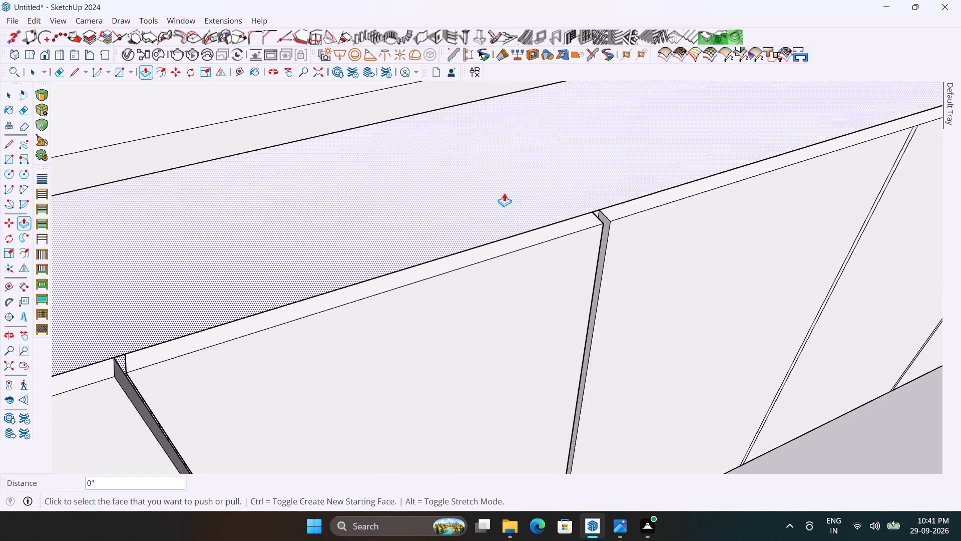
Repeat the 3/4" Push/Pull on the third, fourth and fifth gap strips between the door fronts.
{"action": "scroll", "coordinate": [504, 193], "scroll_direction": "down", "scroll_amount": 6}
{"action": "scroll", "coordinate": [728, 165], "scroll_direction": "up", "scroll_amount": 6}
{"action": "double_click", "coordinate": [703, 161]}
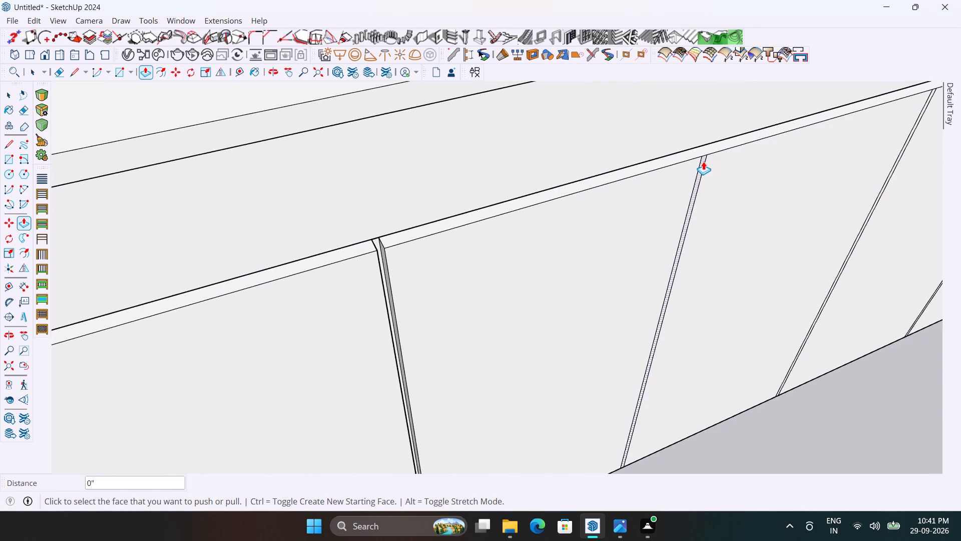
{"action": "scroll", "coordinate": [537, 195], "scroll_direction": "down", "scroll_amount": 6}
{"action": "scroll", "coordinate": [764, 141], "scroll_direction": "up", "scroll_amount": 6}
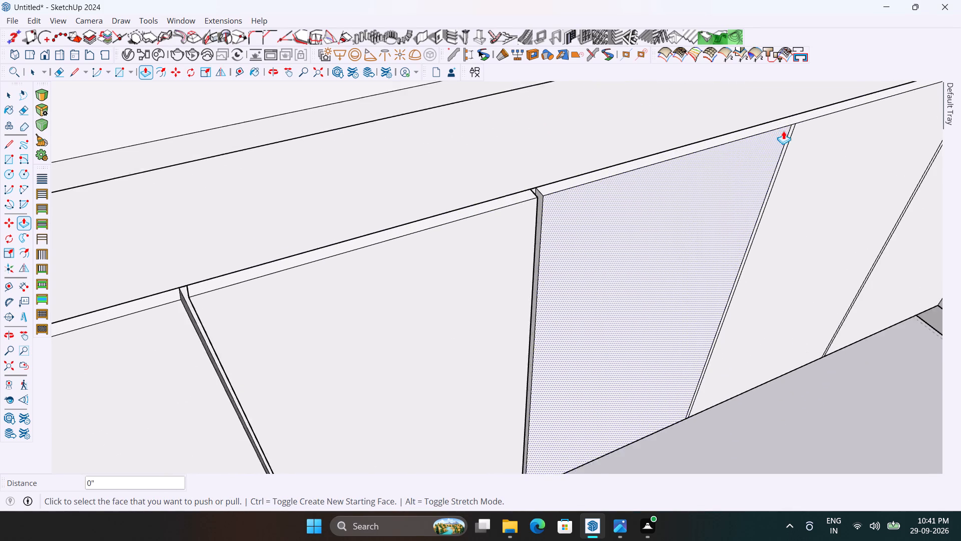
{"action": "double_click", "coordinate": [793, 130]}
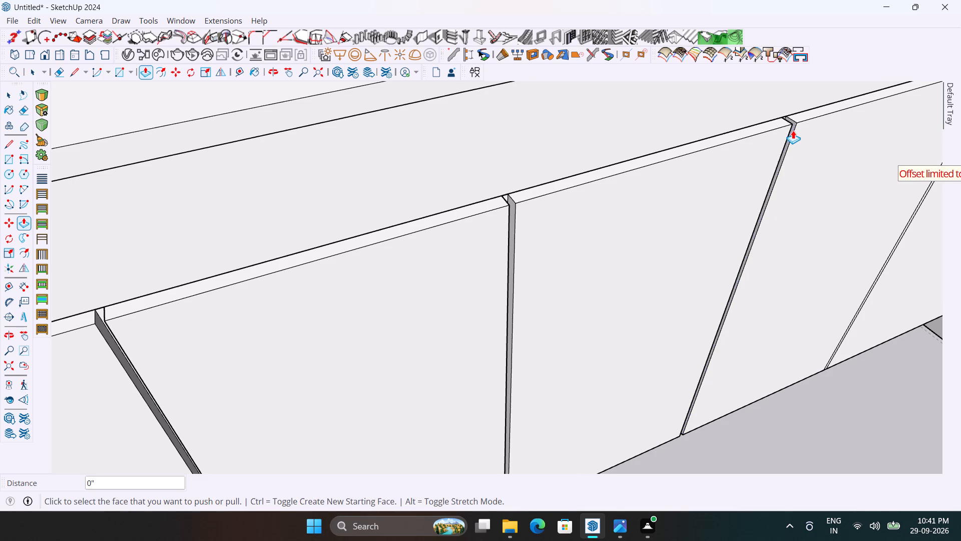
{"action": "scroll", "coordinate": [317, 207], "scroll_direction": "down", "scroll_amount": 7}
{"action": "scroll", "coordinate": [690, 129], "scroll_direction": "up", "scroll_amount": 6}
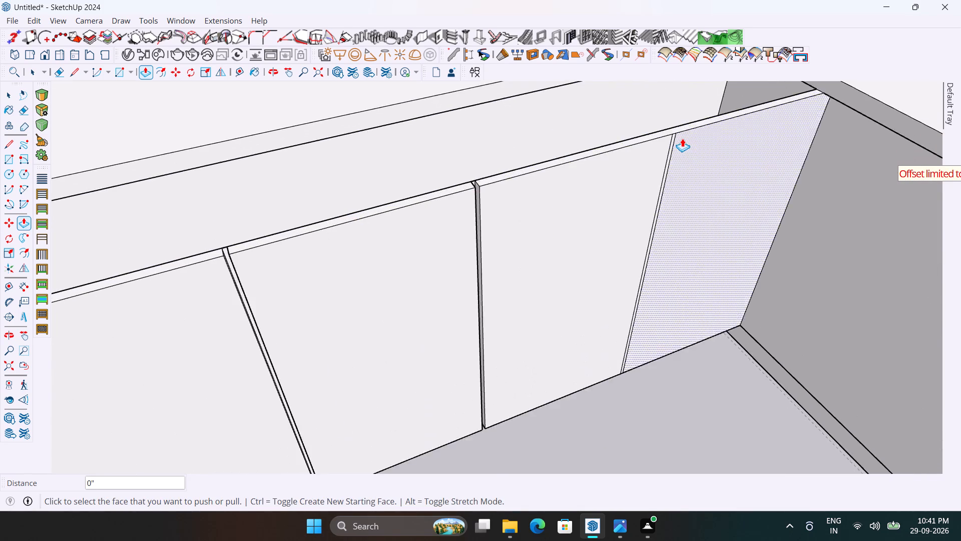
{"action": "scroll", "coordinate": [682, 138], "scroll_direction": "up", "scroll_amount": 5}
{"action": "double_click", "coordinate": [667, 146]}
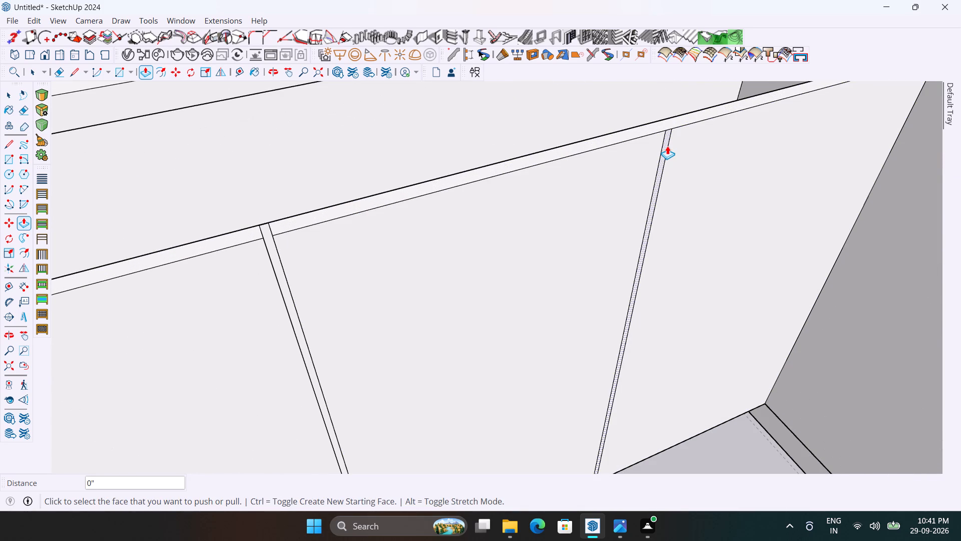
Erase the leftover back edges across the tops of the fifth and fourth door gaps, nearest the inside corner.
{"action": "scroll", "coordinate": [667, 143], "scroll_direction": "down", "scroll_amount": 8}
{"action": "scroll", "coordinate": [667, 143], "scroll_direction": "up", "scroll_amount": 4}
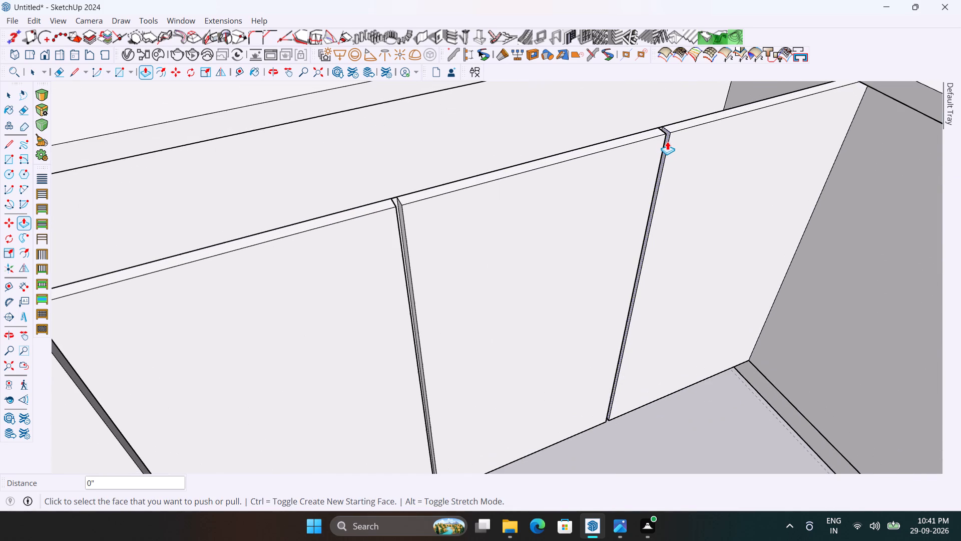
{"action": "middle_click_drag", "start_coordinate": [664, 142], "coordinate": [426, 132]}
{"action": "scroll", "coordinate": [777, 269], "scroll_direction": "up", "scroll_amount": 7}
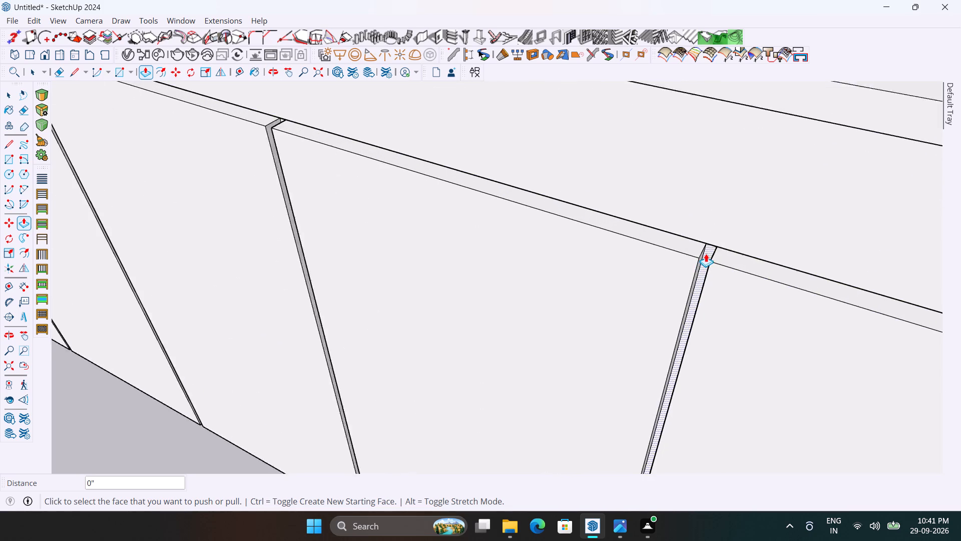
{"action": "scroll", "coordinate": [706, 253], "scroll_direction": "up", "scroll_amount": 6}
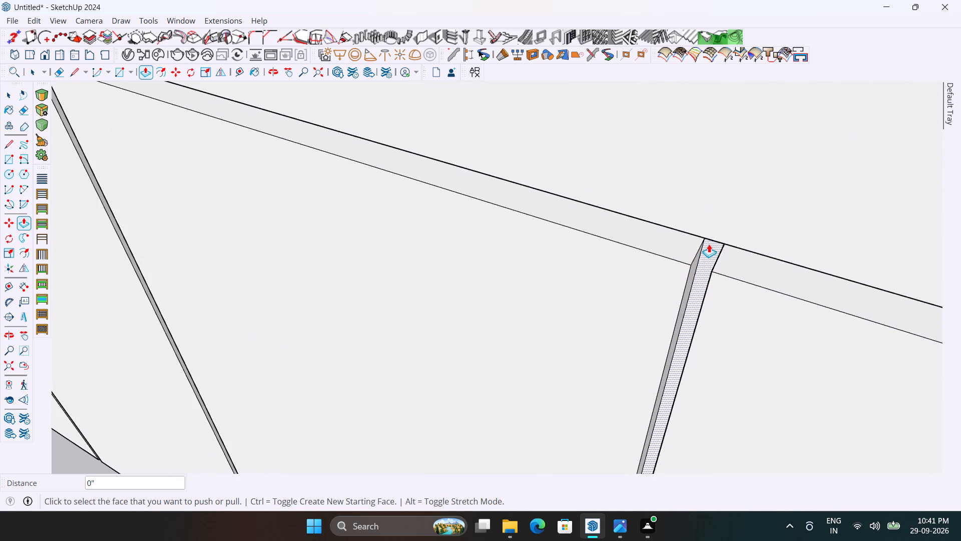
{"action": "key", "text": "e"}
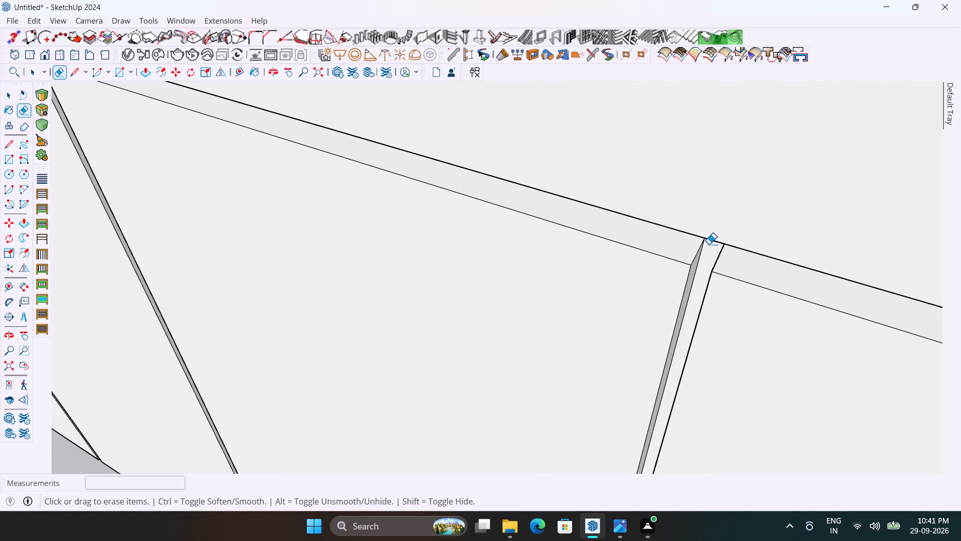
{"action": "left_click_drag", "start_coordinate": [713, 244], "coordinate": [724, 235]}
{"action": "scroll", "coordinate": [725, 179], "scroll_direction": "down", "scroll_amount": 9}
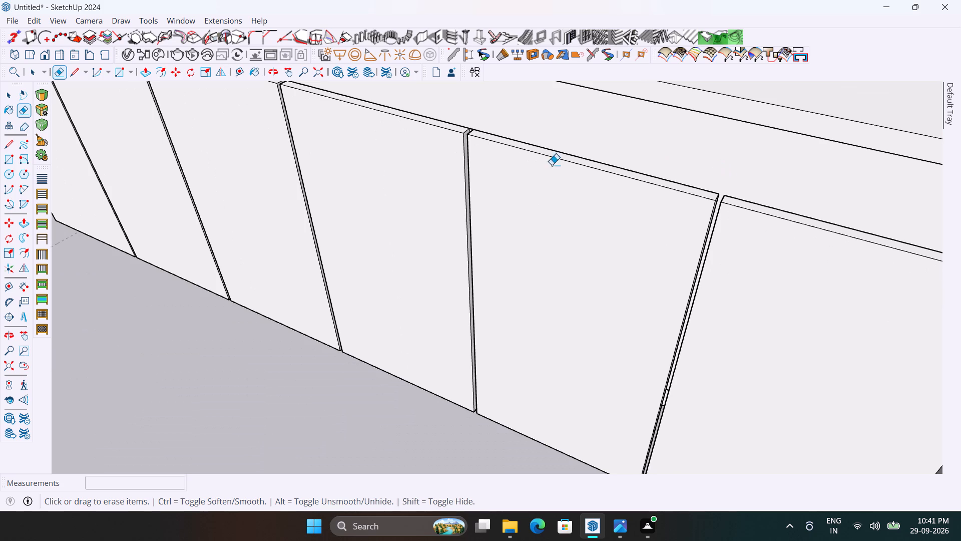
{"action": "scroll", "coordinate": [471, 117], "scroll_direction": "up", "scroll_amount": 12}
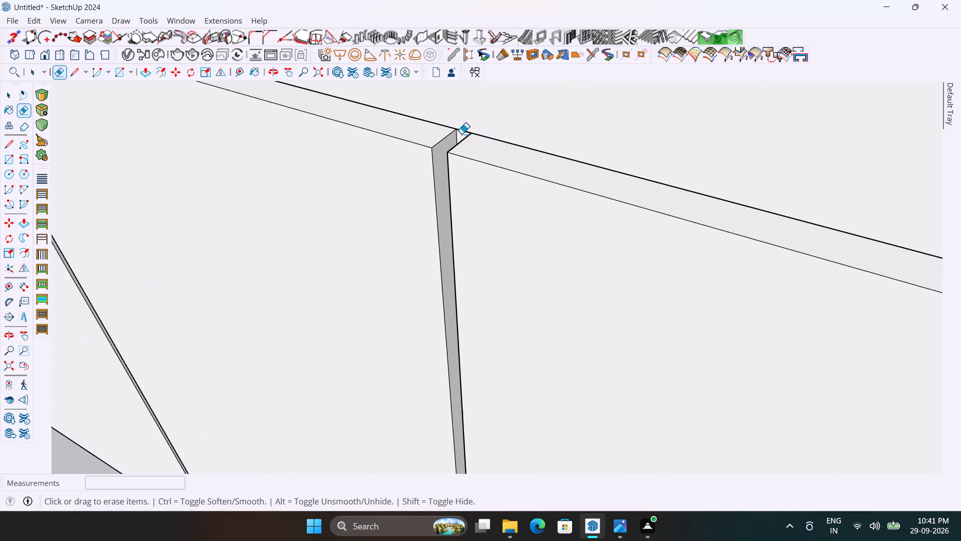
{"action": "left_click_drag", "start_coordinate": [461, 134], "coordinate": [469, 123]}
Erase the leftover back edges across the tops of the third, second and first door gaps.
{"action": "scroll", "coordinate": [544, 177], "scroll_direction": "down", "scroll_amount": 10}
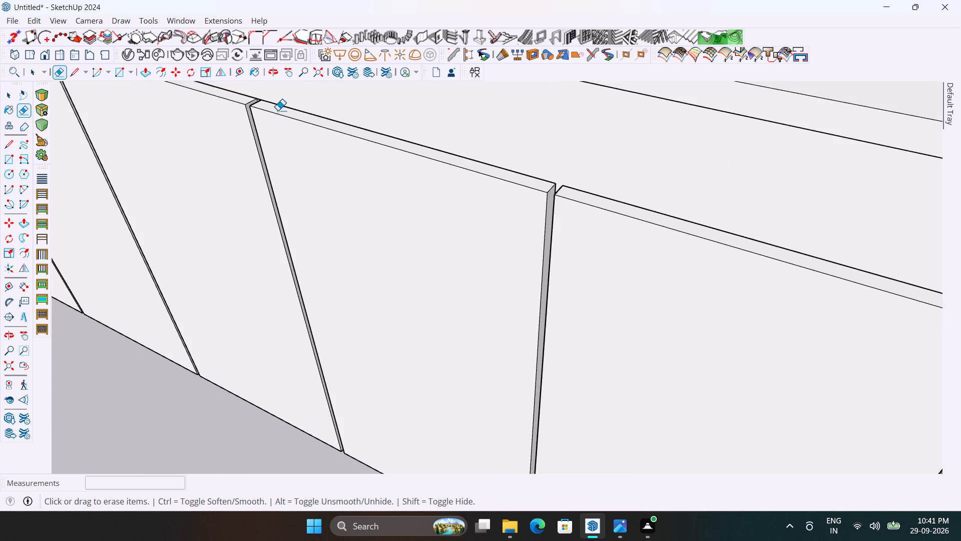
{"action": "scroll", "coordinate": [280, 112], "scroll_direction": "up", "scroll_amount": 8}
{"action": "scroll", "coordinate": [242, 88], "scroll_direction": "up", "scroll_amount": 3}
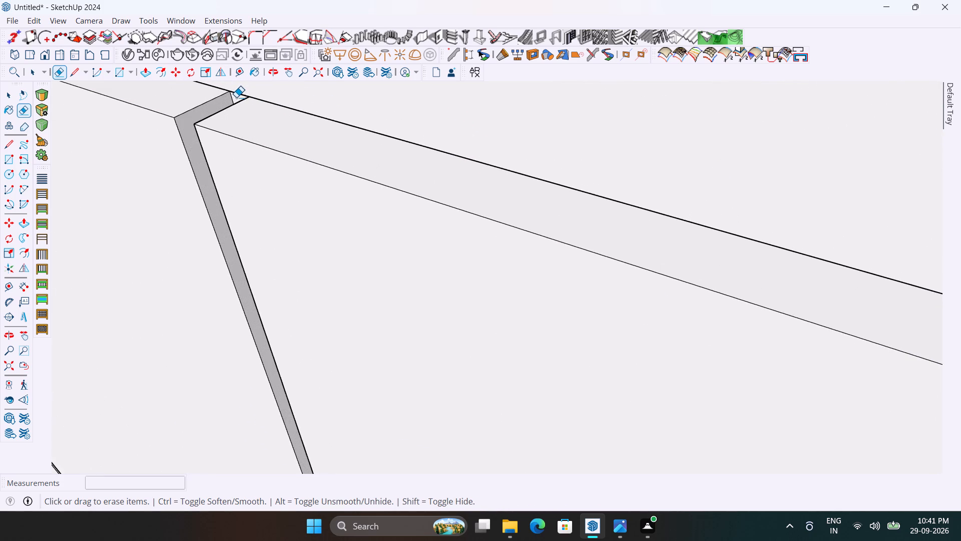
{"action": "left_click_drag", "start_coordinate": [236, 97], "coordinate": [241, 90]}
{"action": "scroll", "coordinate": [456, 254], "scroll_direction": "down", "scroll_amount": 15}
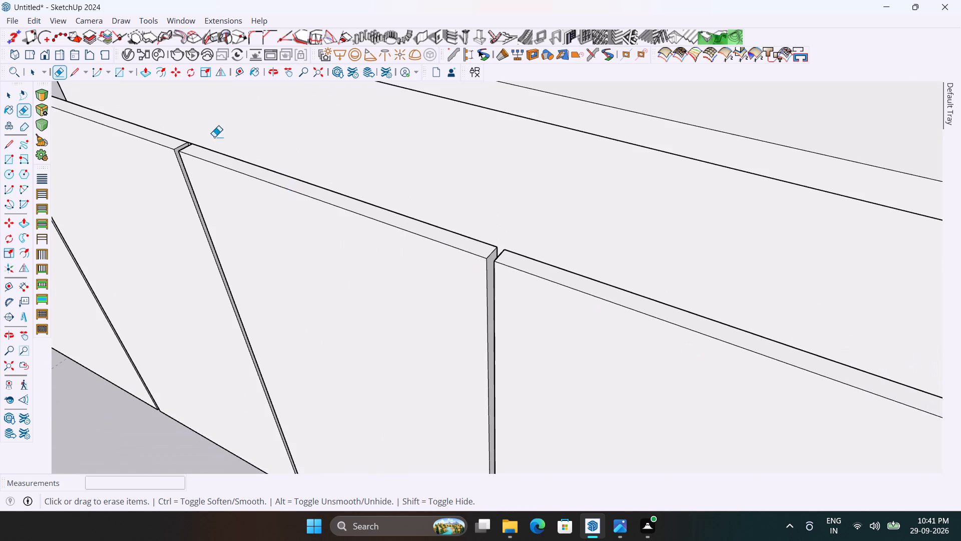
{"action": "scroll", "coordinate": [214, 137], "scroll_direction": "up", "scroll_amount": 8}
{"action": "left_click_drag", "start_coordinate": [147, 169], "coordinate": [168, 157]}
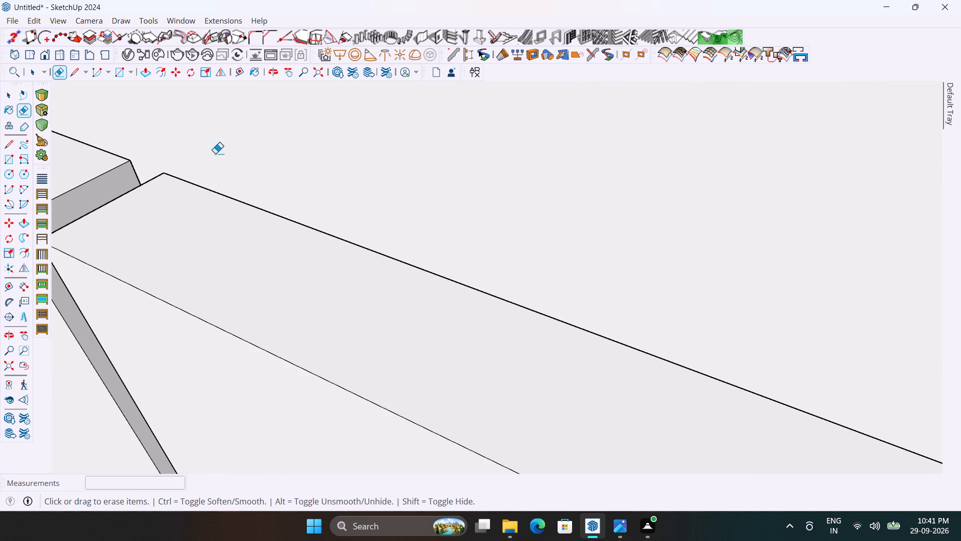
{"action": "scroll", "coordinate": [313, 145], "scroll_direction": "down", "scroll_amount": 12}
{"action": "scroll", "coordinate": [174, 112], "scroll_direction": "up", "scroll_amount": 8}
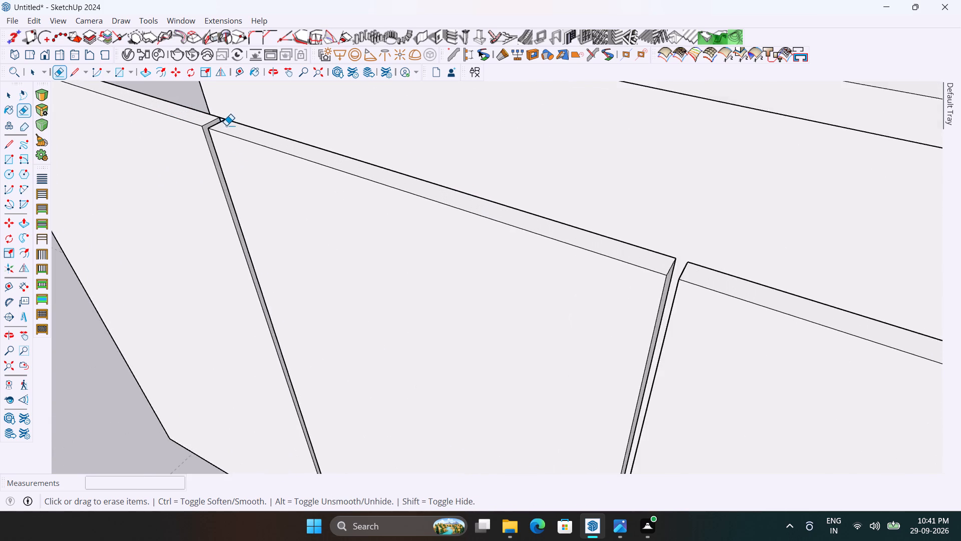
{"action": "scroll", "coordinate": [226, 125], "scroll_direction": "up", "scroll_amount": 9}
{"action": "left_click_drag", "start_coordinate": [216, 111], "coordinate": [224, 108]}
Erase the leftover back edges across the bottoms of the first and second door gaps from the free end.
{"action": "scroll", "coordinate": [225, 101], "scroll_direction": "down", "scroll_amount": 6}
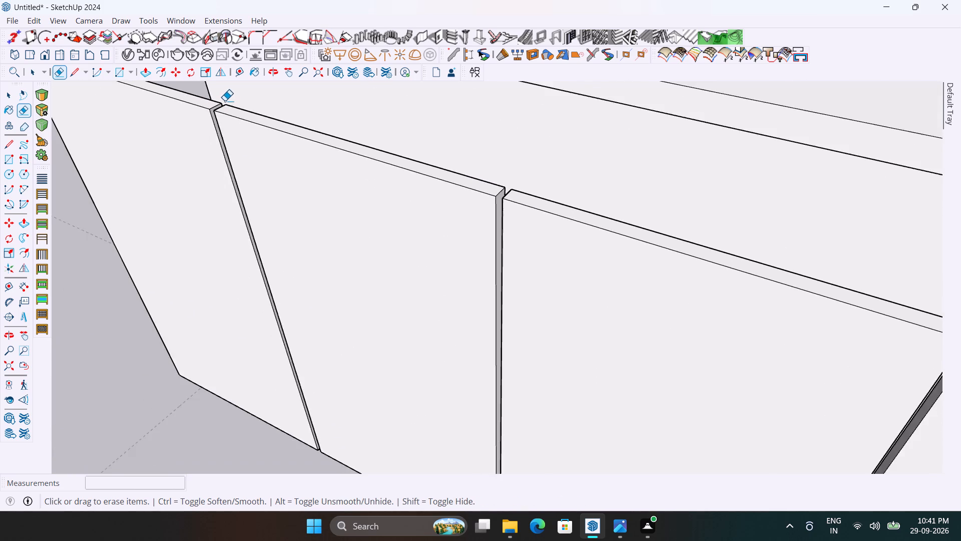
{"action": "scroll", "coordinate": [225, 101], "scroll_direction": "down", "scroll_amount": 10}
{"action": "middle_click_drag", "start_coordinate": [248, 269], "coordinate": [379, 205]}
{"action": "scroll", "coordinate": [378, 267], "scroll_direction": "up", "scroll_amount": 5}
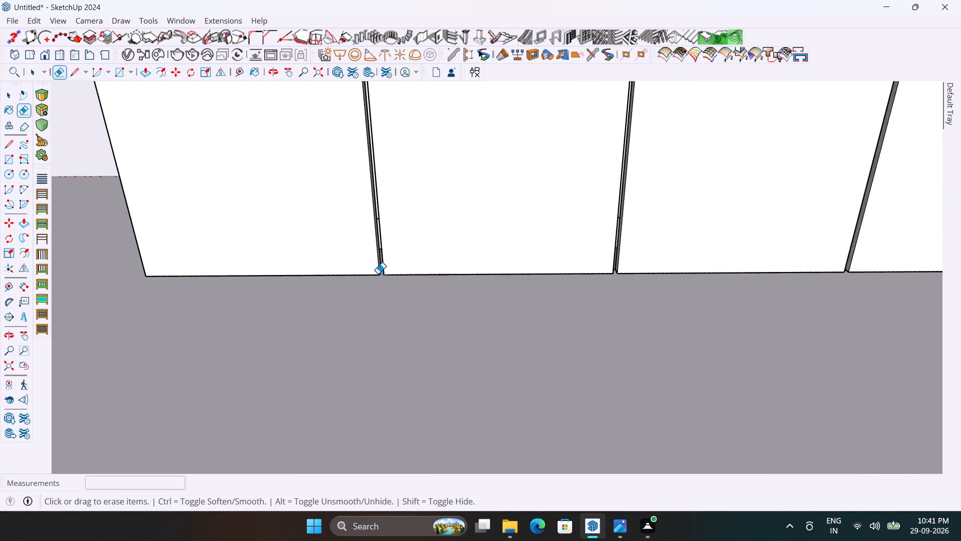
{"action": "scroll", "coordinate": [378, 274], "scroll_direction": "up", "scroll_amount": 14}
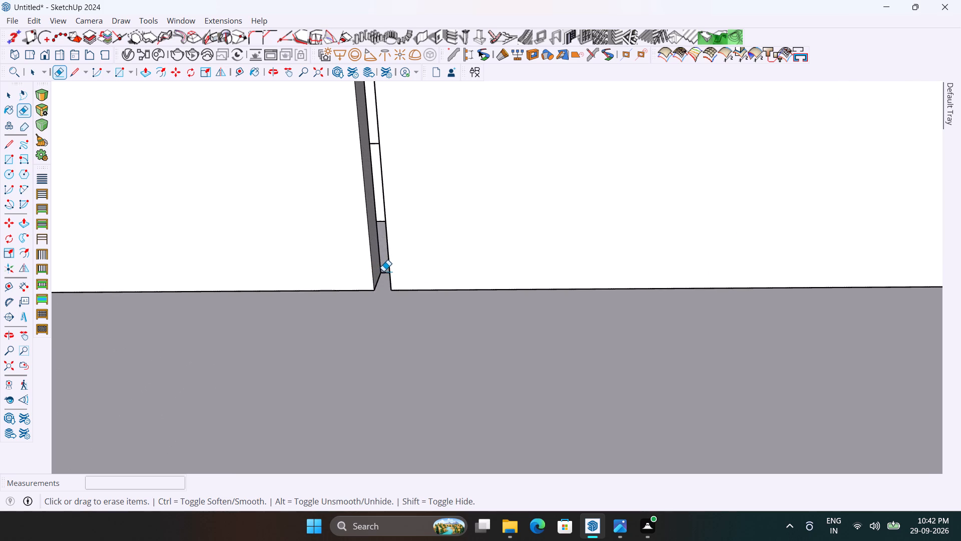
{"action": "left_click", "coordinate": [385, 272]}
{"action": "scroll", "coordinate": [359, 281], "scroll_direction": "down", "scroll_amount": 17}
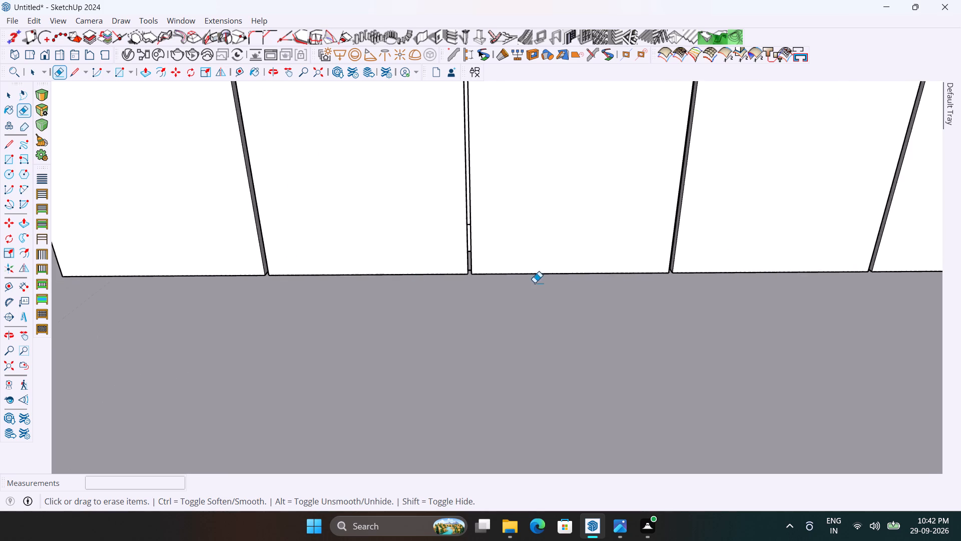
{"action": "scroll", "coordinate": [536, 283], "scroll_direction": "up", "scroll_amount": 4}
{"action": "scroll", "coordinate": [428, 271], "scroll_direction": "up", "scroll_amount": 9}
{"action": "left_click", "coordinate": [435, 248]}
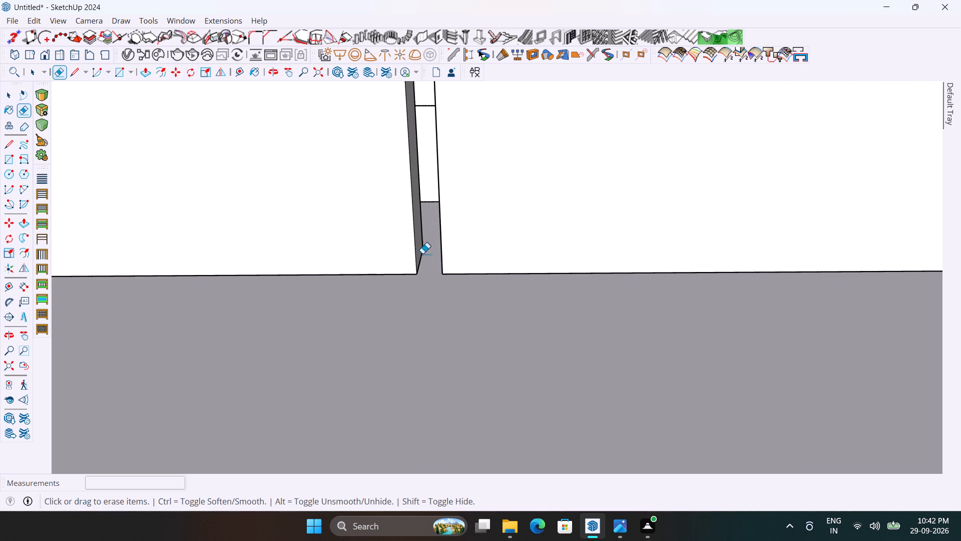
Erase the leftover back edges across the bottoms of the third, fourth and fifth door gaps, and clear the selection.
{"action": "scroll", "coordinate": [350, 263], "scroll_direction": "down", "scroll_amount": 18}
{"action": "scroll", "coordinate": [572, 281], "scroll_direction": "up", "scroll_amount": 4}
{"action": "scroll", "coordinate": [534, 255], "scroll_direction": "up", "scroll_amount": 2}
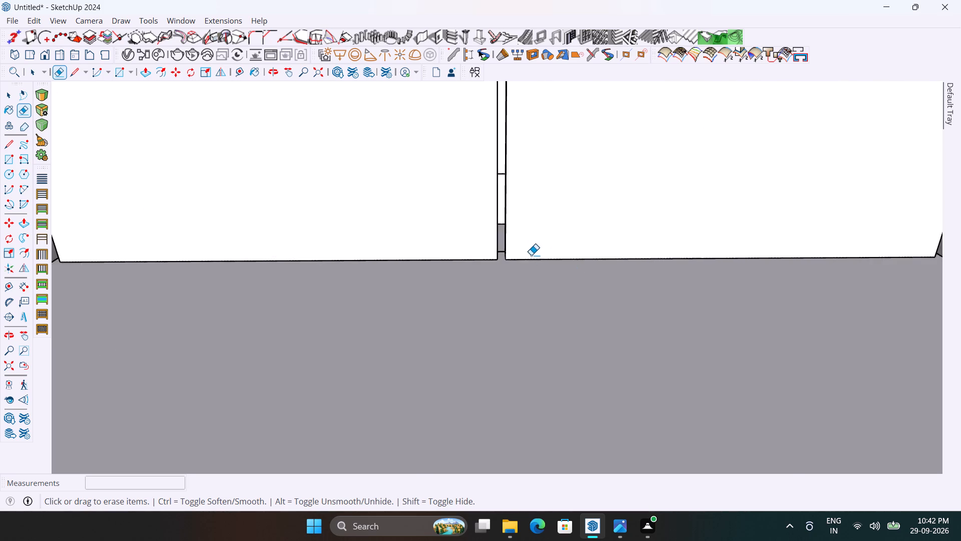
{"action": "scroll", "coordinate": [531, 255], "scroll_direction": "up", "scroll_amount": 3}
{"action": "scroll", "coordinate": [488, 255], "scroll_direction": "up", "scroll_amount": 4}
{"action": "left_click", "coordinate": [486, 244]}
{"action": "scroll", "coordinate": [442, 267], "scroll_direction": "down", "scroll_amount": 8}
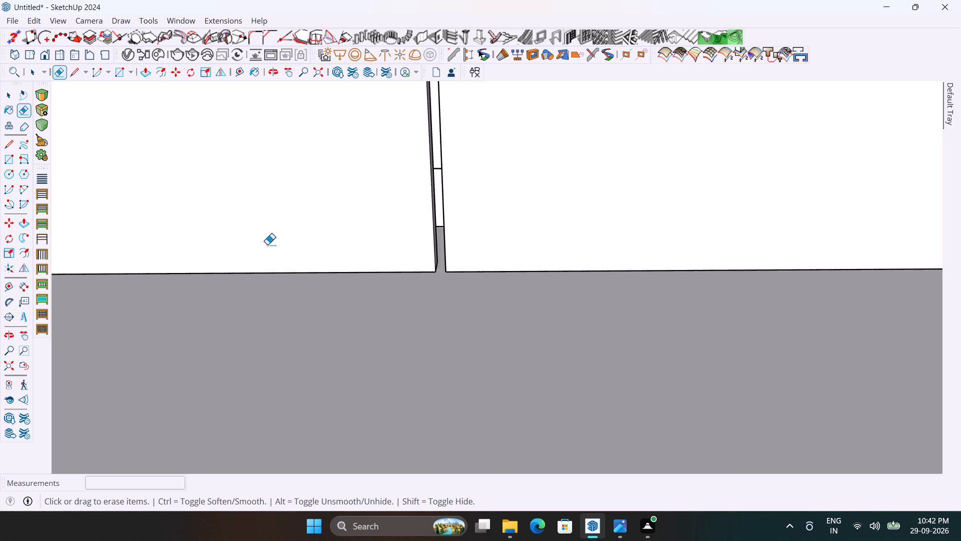
{"action": "scroll", "coordinate": [267, 244], "scroll_direction": "down", "scroll_amount": 10}
{"action": "scroll", "coordinate": [529, 247], "scroll_direction": "up", "scroll_amount": 11}
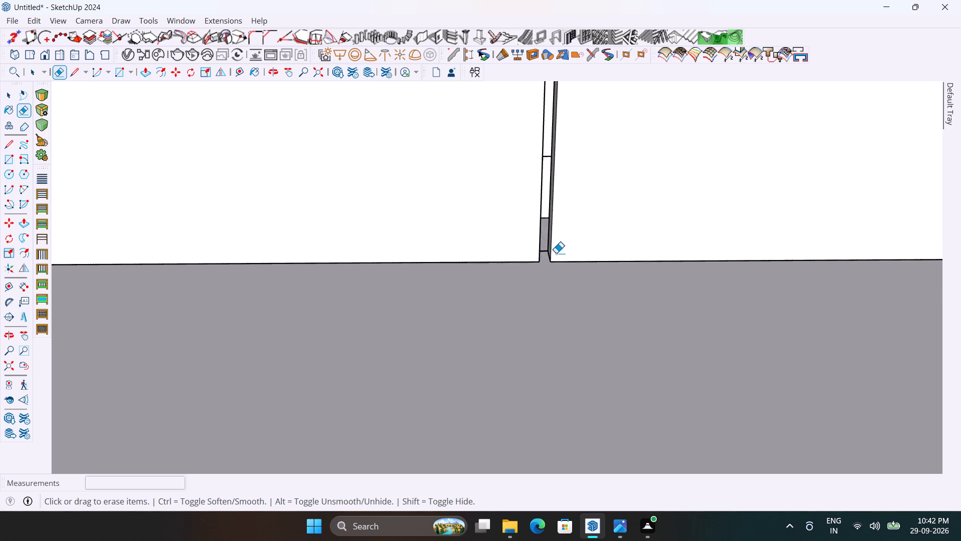
{"action": "scroll", "coordinate": [556, 253], "scroll_direction": "up", "scroll_amount": 6}
{"action": "left_click", "coordinate": [535, 247]}
{"action": "scroll", "coordinate": [315, 255], "scroll_direction": "down", "scroll_amount": 9}
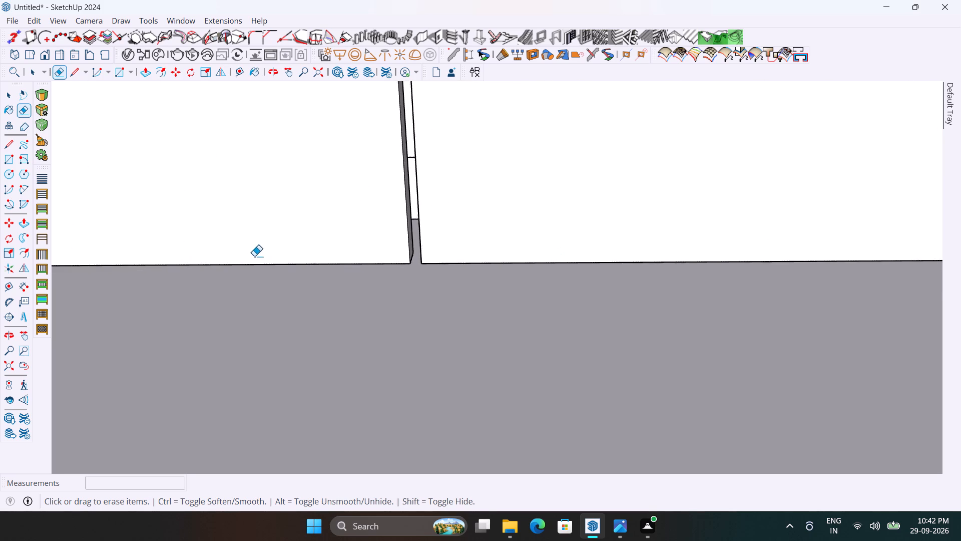
{"action": "scroll", "coordinate": [254, 256], "scroll_direction": "down", "scroll_amount": 9}
{"action": "scroll", "coordinate": [566, 264], "scroll_direction": "up", "scroll_amount": 14}
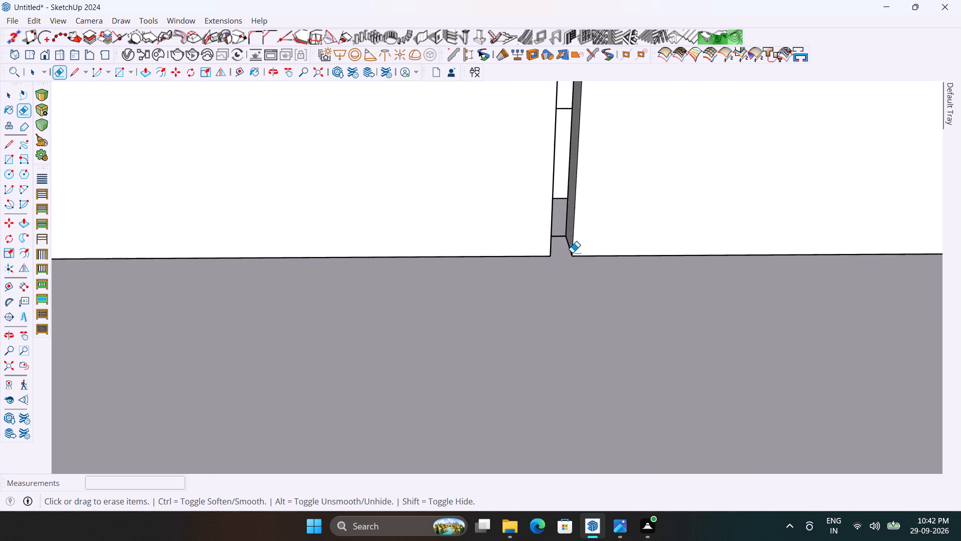
{"action": "left_click", "coordinate": [558, 235]}
{"action": "scroll", "coordinate": [502, 254], "scroll_direction": "down", "scroll_amount": 14}
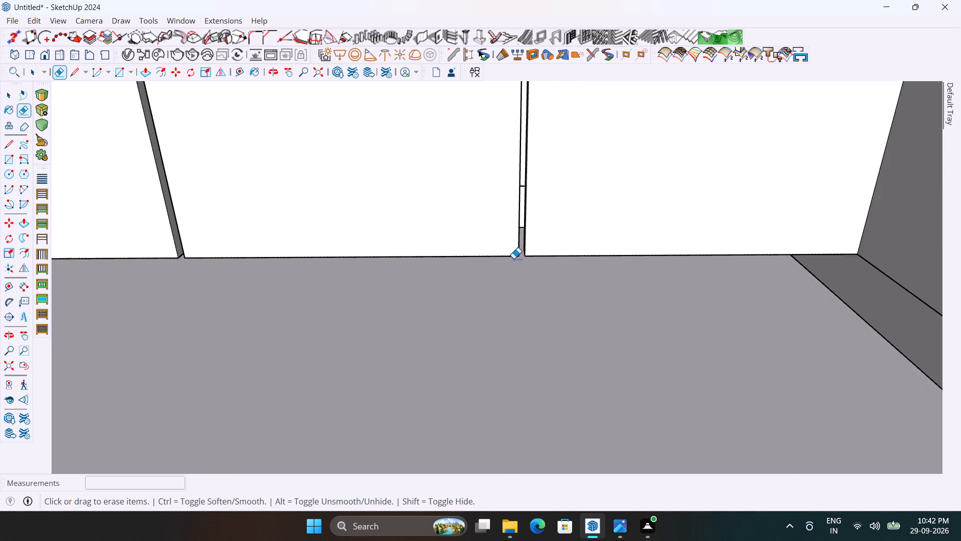
{"action": "scroll", "coordinate": [514, 258], "scroll_direction": "down", "scroll_amount": 17}
{"action": "key", "text": "space"}
{"action": "left_click", "coordinate": [527, 331]}
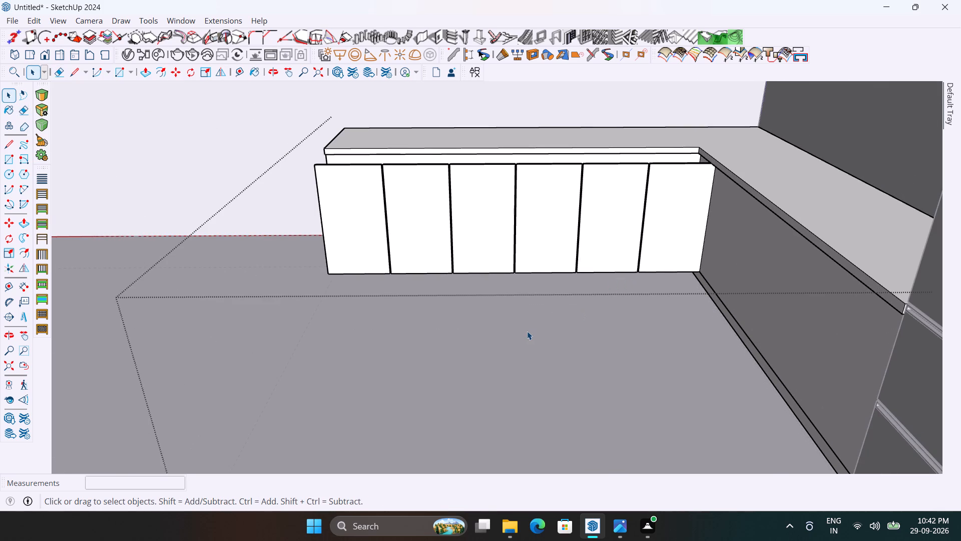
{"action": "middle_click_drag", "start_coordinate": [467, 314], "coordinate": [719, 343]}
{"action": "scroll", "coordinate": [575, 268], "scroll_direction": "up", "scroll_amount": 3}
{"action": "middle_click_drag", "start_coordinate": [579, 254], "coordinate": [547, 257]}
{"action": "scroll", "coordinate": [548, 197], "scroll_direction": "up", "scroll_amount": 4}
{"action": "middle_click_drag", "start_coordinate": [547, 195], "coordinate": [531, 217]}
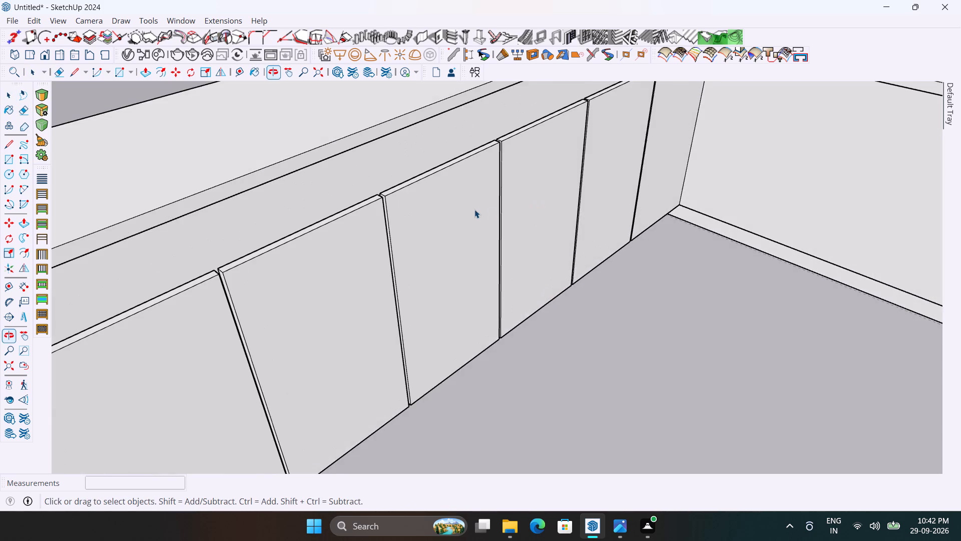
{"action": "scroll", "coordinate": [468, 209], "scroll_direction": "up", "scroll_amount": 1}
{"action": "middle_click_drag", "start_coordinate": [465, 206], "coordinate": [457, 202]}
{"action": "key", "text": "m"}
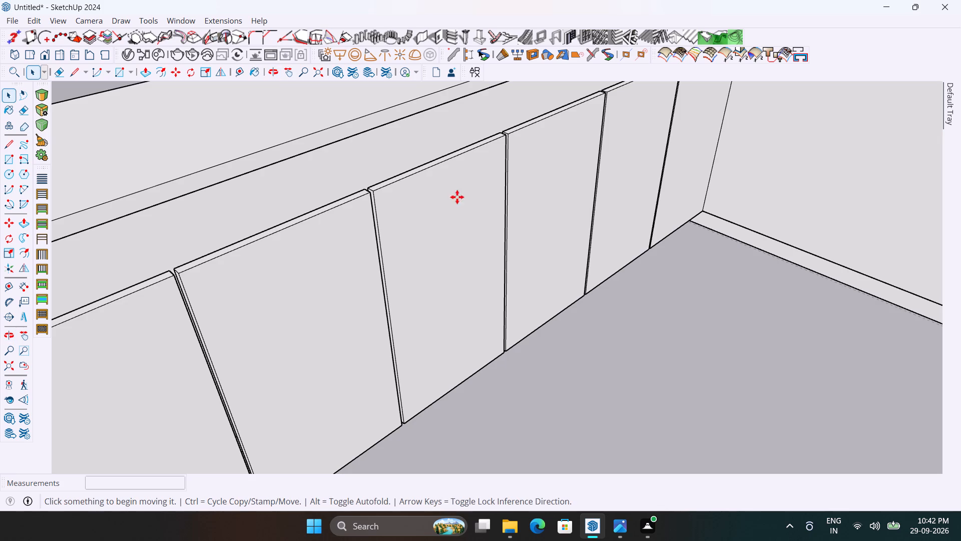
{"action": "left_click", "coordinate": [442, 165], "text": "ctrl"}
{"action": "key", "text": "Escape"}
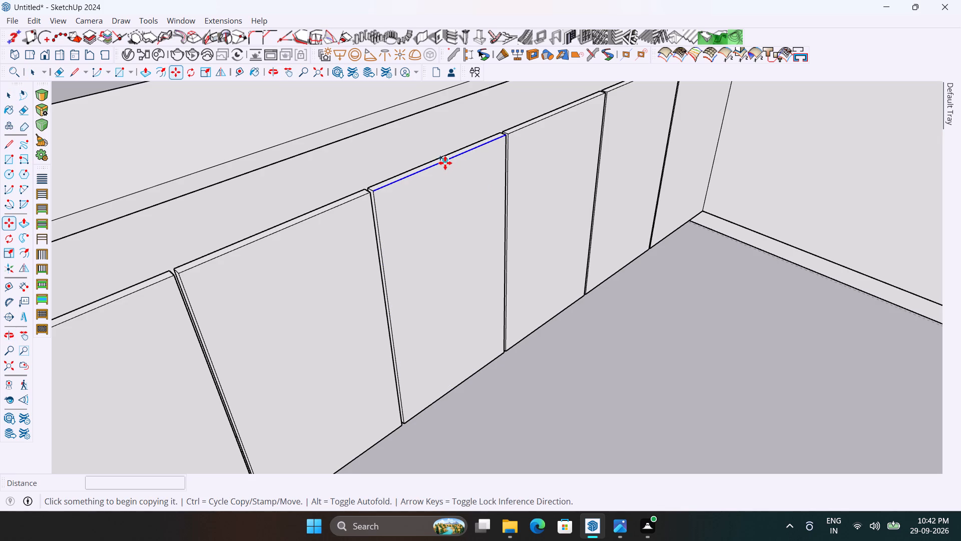
Copy the top front edges of the two middle doors down to their bottom edges, divided into 3 equal spaces.
{"action": "key", "text": "space"}
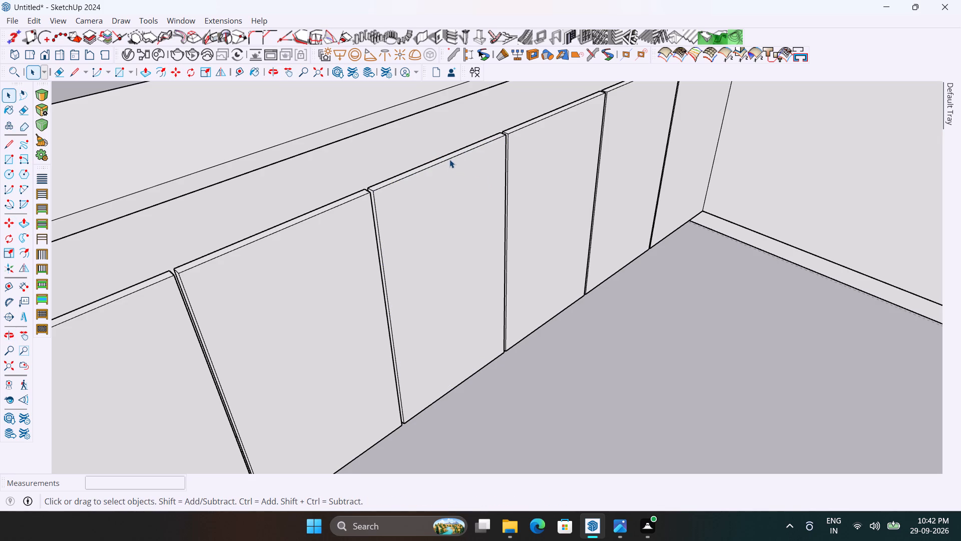
{"action": "left_click", "coordinate": [450, 158]}
{"action": "left_click", "coordinate": [515, 131], "text": "ctrl"}
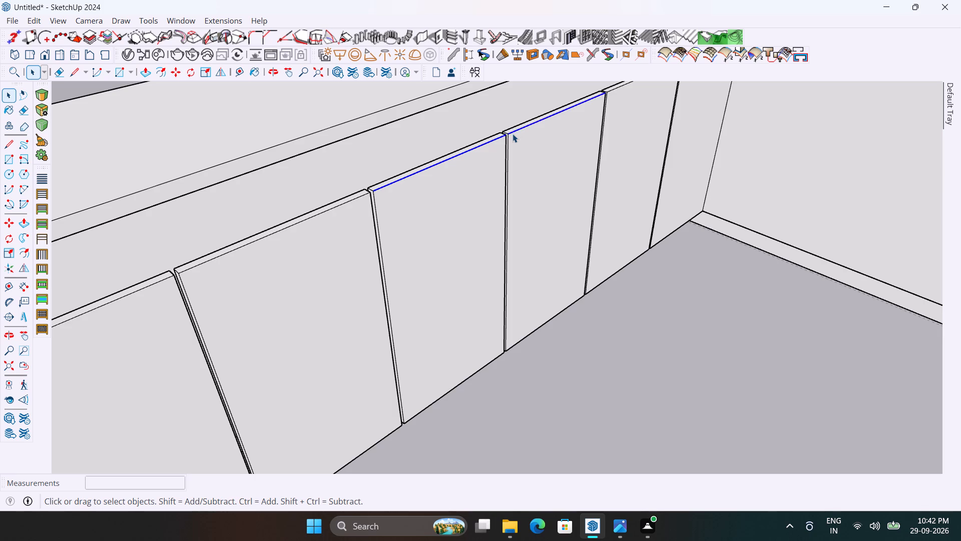
{"action": "key", "text": "m"}
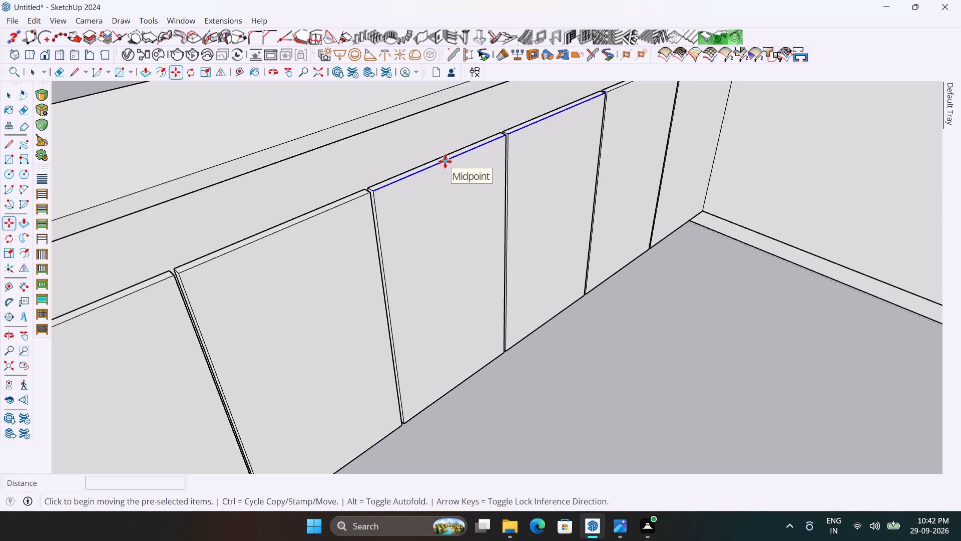
{"action": "left_click", "coordinate": [445, 161], "text": "ctrl"}
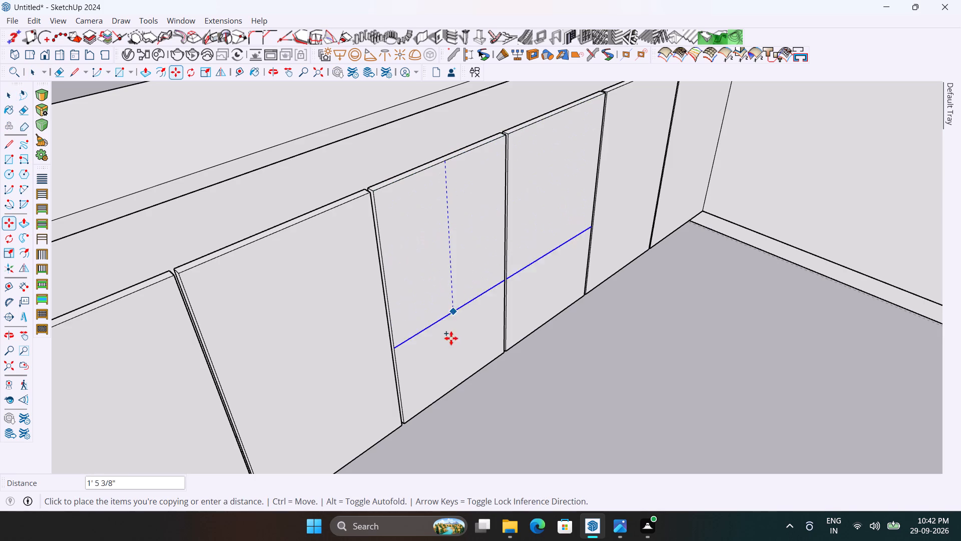
{"action": "left_click", "coordinate": [457, 389]}
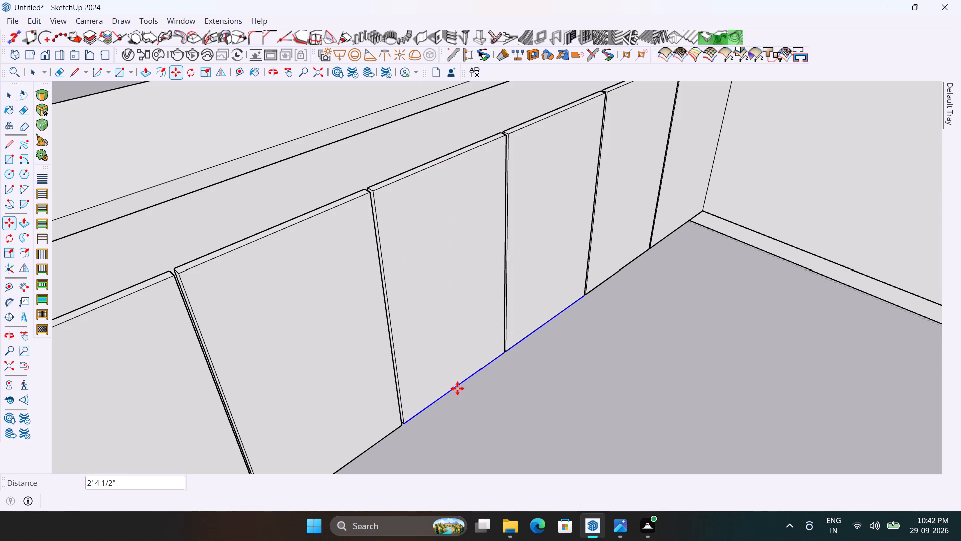
{"action": "key", "text": "3"}
{"action": "key", "text": "slash"}
{"action": "key", "text": "Return"}
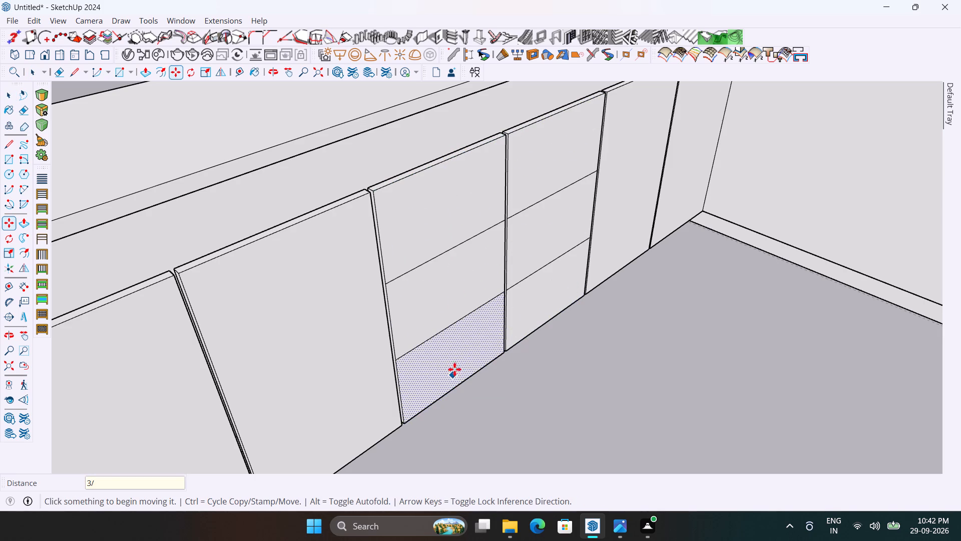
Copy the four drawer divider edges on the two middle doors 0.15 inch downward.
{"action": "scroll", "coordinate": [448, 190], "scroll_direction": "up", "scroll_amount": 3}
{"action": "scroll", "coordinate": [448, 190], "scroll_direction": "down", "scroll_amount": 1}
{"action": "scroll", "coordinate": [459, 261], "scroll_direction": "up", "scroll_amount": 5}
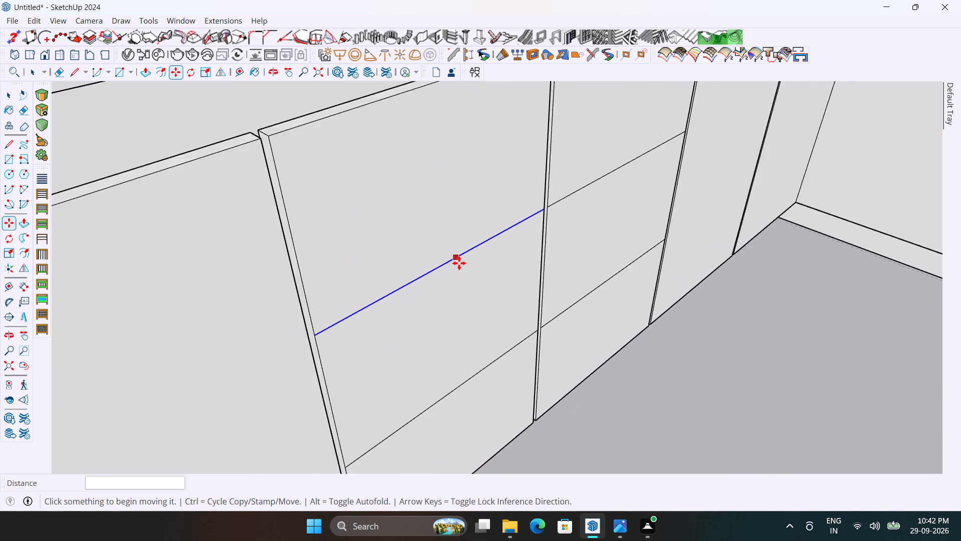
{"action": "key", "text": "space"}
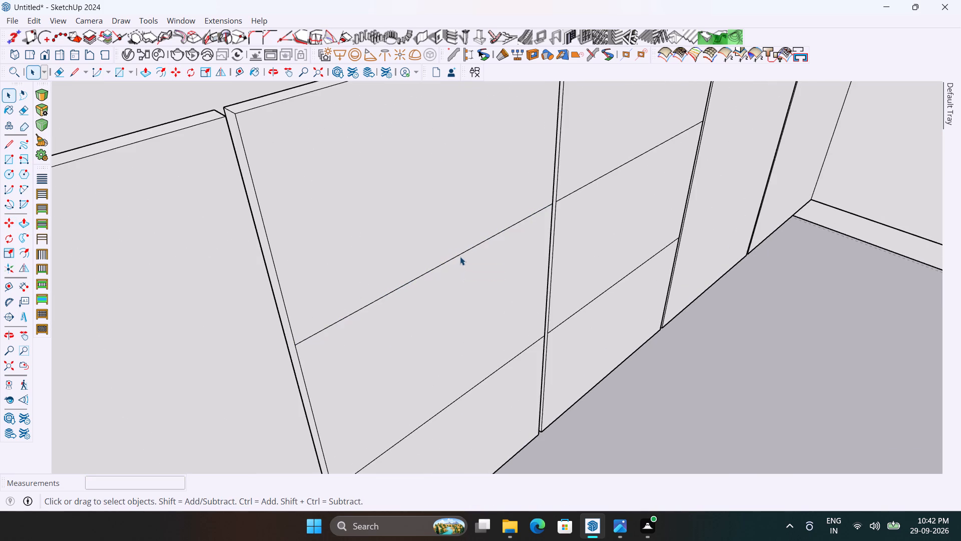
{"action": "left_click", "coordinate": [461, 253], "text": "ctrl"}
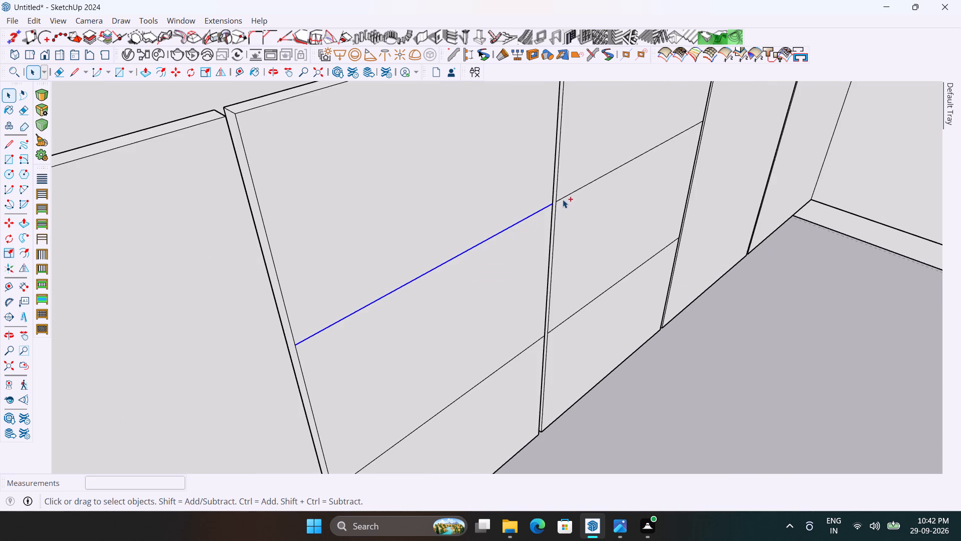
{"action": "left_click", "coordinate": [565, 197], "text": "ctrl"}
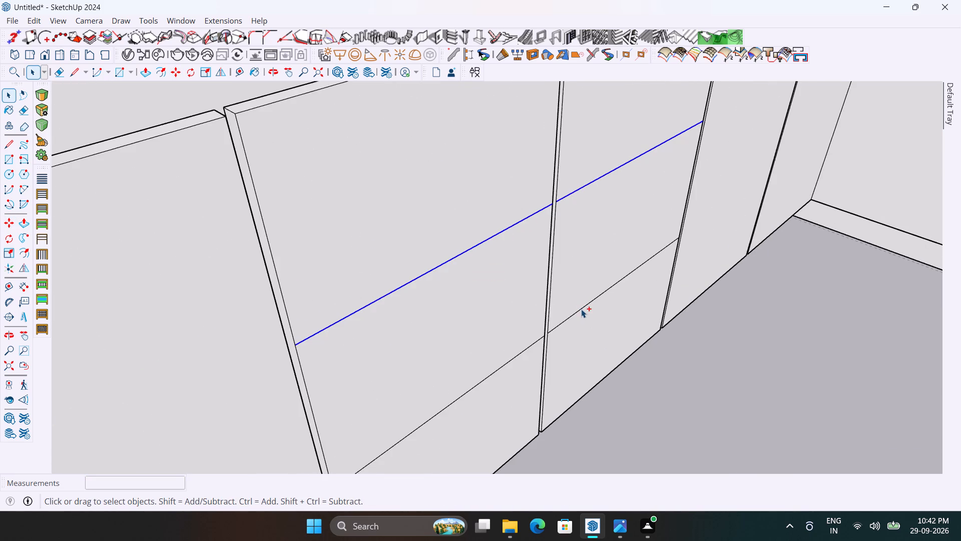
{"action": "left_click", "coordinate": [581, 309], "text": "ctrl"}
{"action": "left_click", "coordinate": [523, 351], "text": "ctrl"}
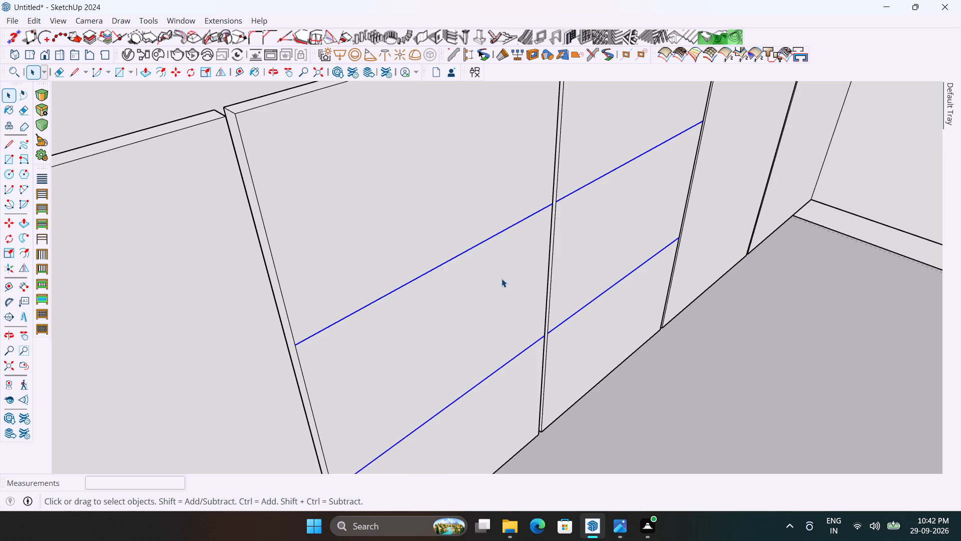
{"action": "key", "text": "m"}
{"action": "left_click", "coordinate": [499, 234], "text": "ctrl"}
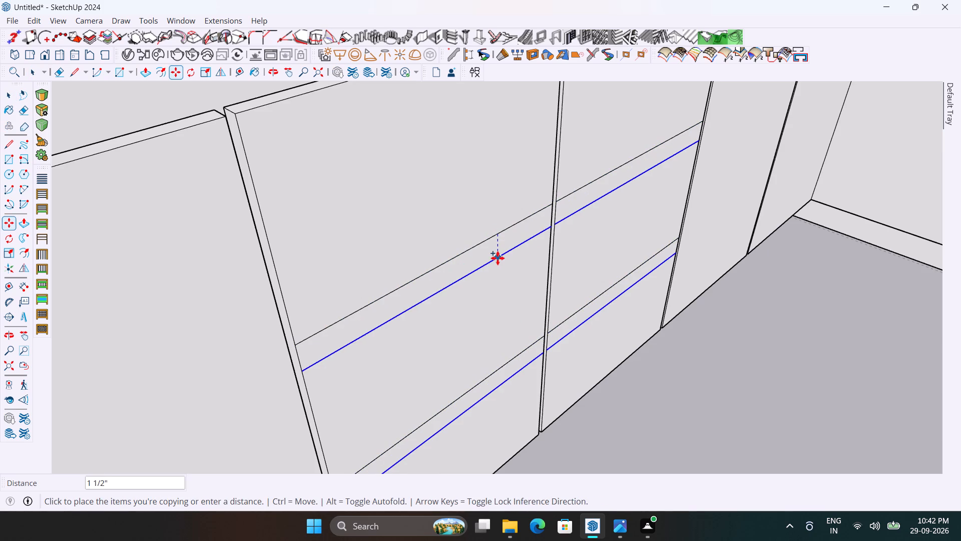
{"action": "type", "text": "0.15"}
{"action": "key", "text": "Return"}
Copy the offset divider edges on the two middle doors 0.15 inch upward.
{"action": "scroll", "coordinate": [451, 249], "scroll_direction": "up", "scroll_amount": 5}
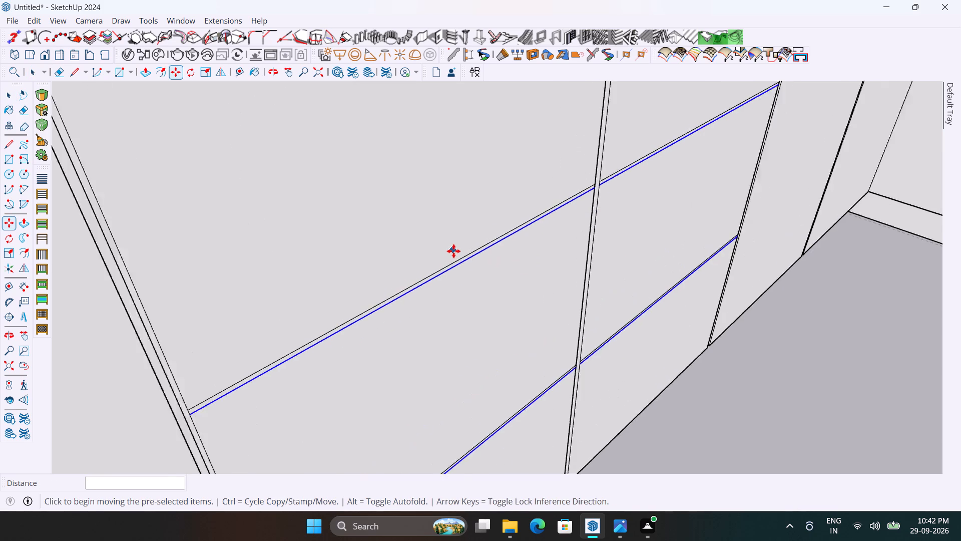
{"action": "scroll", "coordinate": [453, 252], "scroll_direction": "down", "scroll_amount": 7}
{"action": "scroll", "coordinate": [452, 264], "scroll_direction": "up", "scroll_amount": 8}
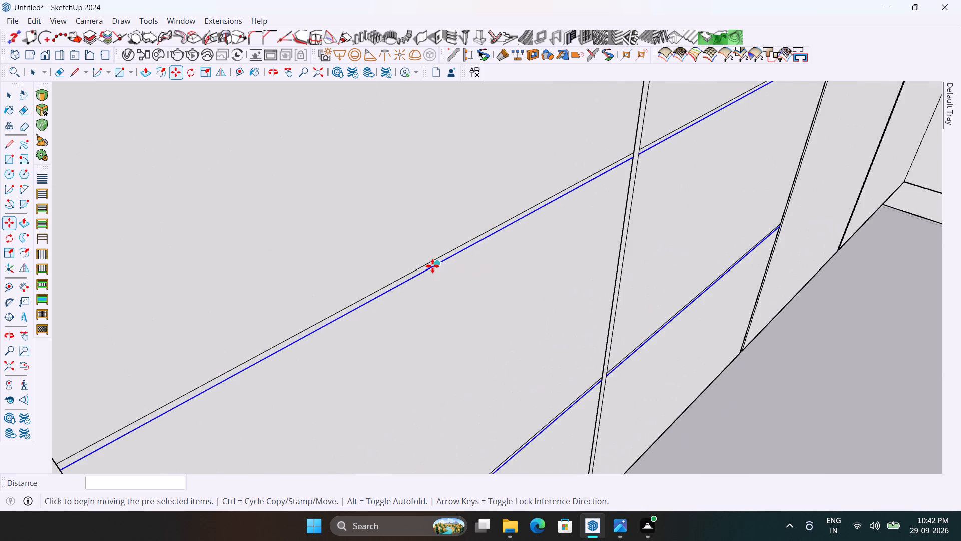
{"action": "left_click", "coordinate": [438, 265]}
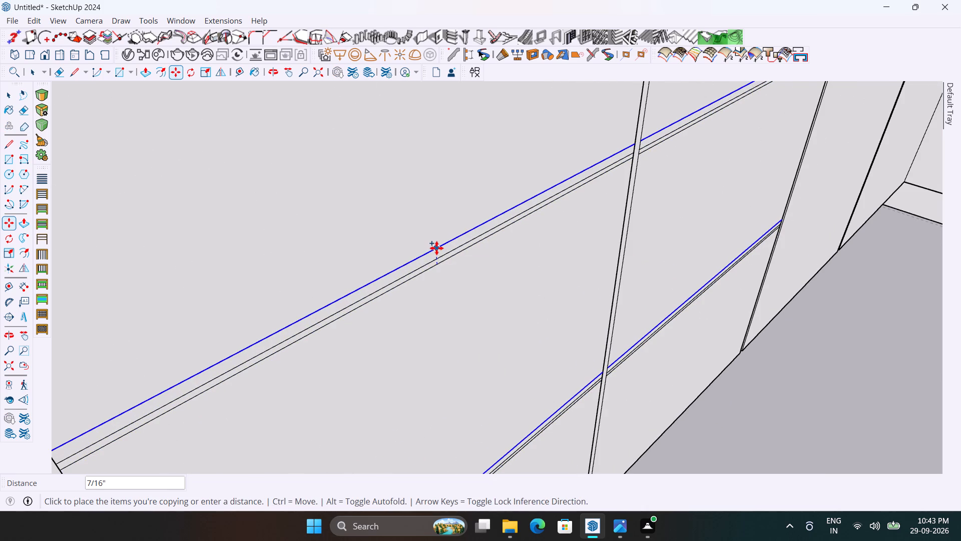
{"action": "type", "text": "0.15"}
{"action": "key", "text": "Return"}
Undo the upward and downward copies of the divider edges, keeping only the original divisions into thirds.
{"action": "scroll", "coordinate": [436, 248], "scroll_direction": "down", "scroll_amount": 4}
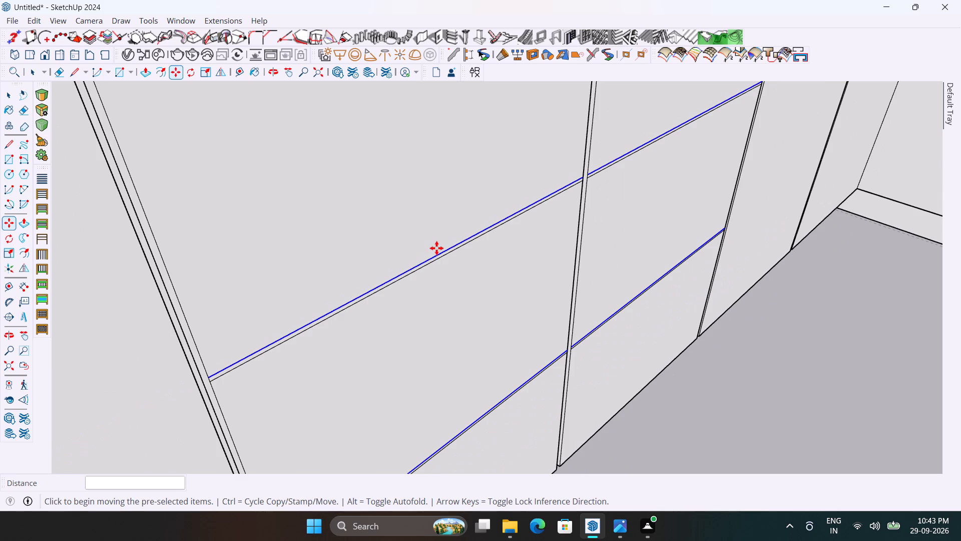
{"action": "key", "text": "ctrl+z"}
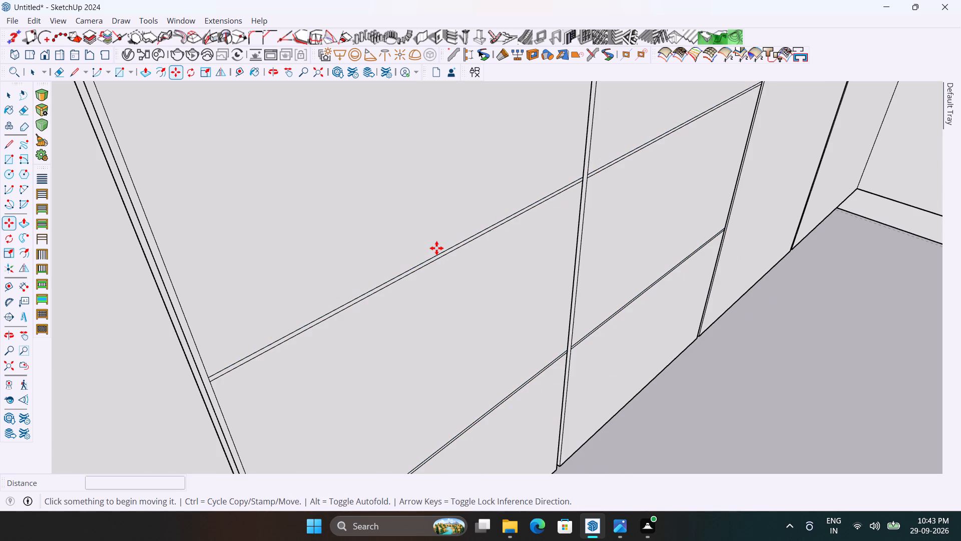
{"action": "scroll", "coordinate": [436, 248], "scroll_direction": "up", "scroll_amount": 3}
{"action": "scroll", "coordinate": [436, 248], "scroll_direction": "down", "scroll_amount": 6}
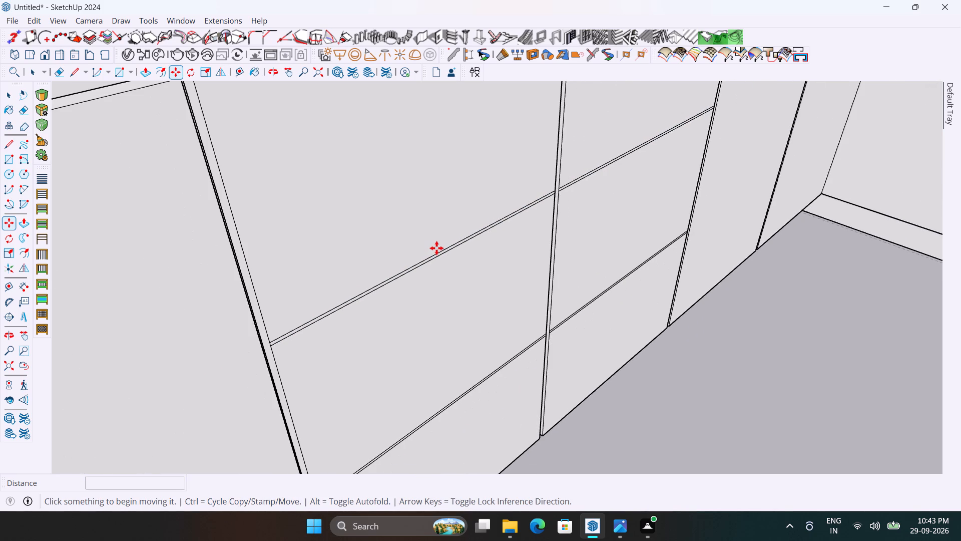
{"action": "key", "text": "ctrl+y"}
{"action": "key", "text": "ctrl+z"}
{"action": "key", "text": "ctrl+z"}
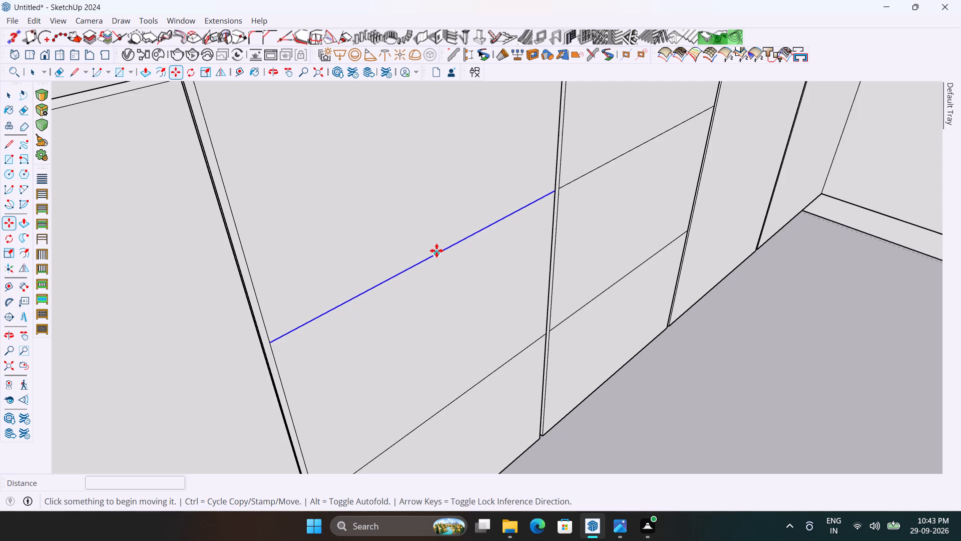
Select the four divider edges across the two middle doors and copy them 0.15 inch downward.
{"action": "key", "text": "space"}
{"action": "left_click", "coordinate": [441, 248]}
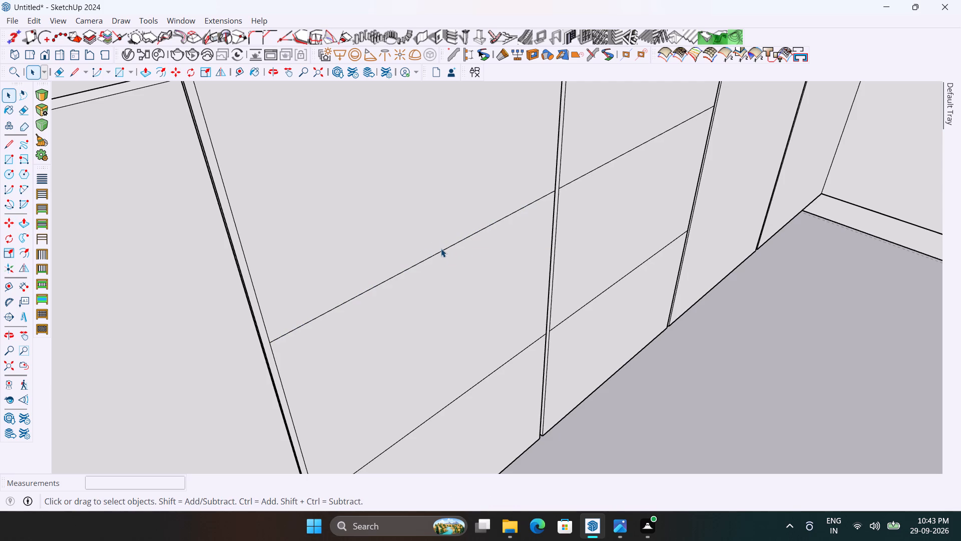
{"action": "left_click", "coordinate": [726, 370]}
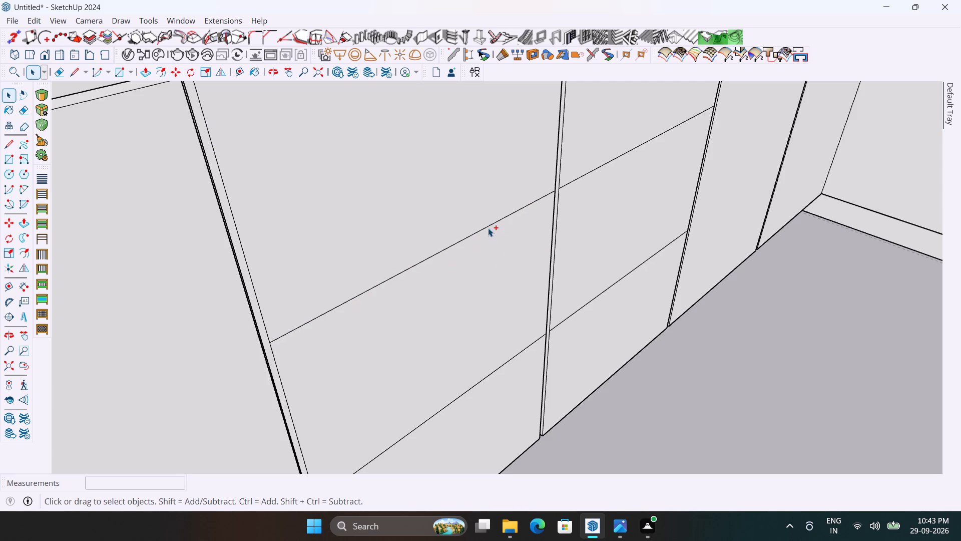
{"action": "left_click", "coordinate": [487, 227], "text": "ctrl"}
{"action": "left_click", "coordinate": [565, 185], "text": "ctrl"}
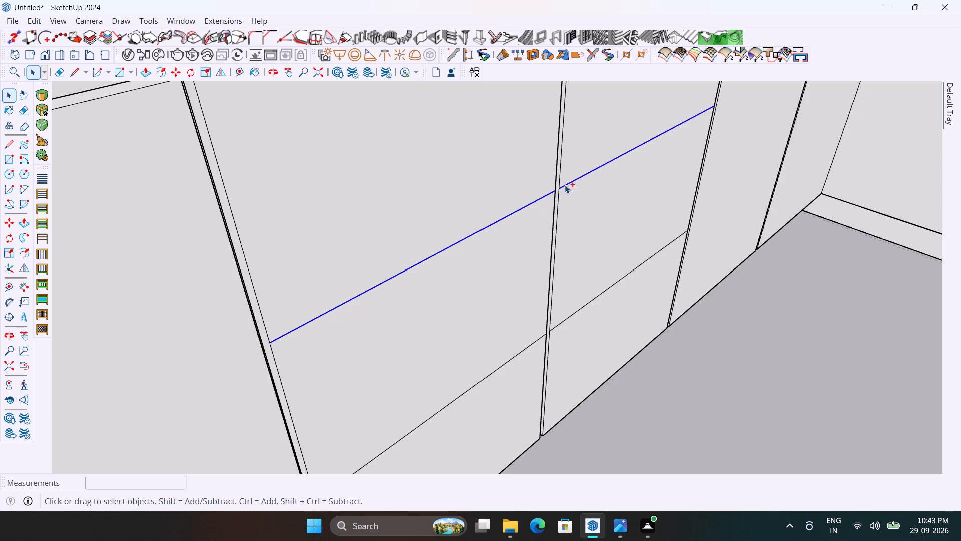
{"action": "left_click", "coordinate": [598, 296], "text": "ctrl"}
{"action": "left_click", "coordinate": [532, 342], "text": "ctrl"}
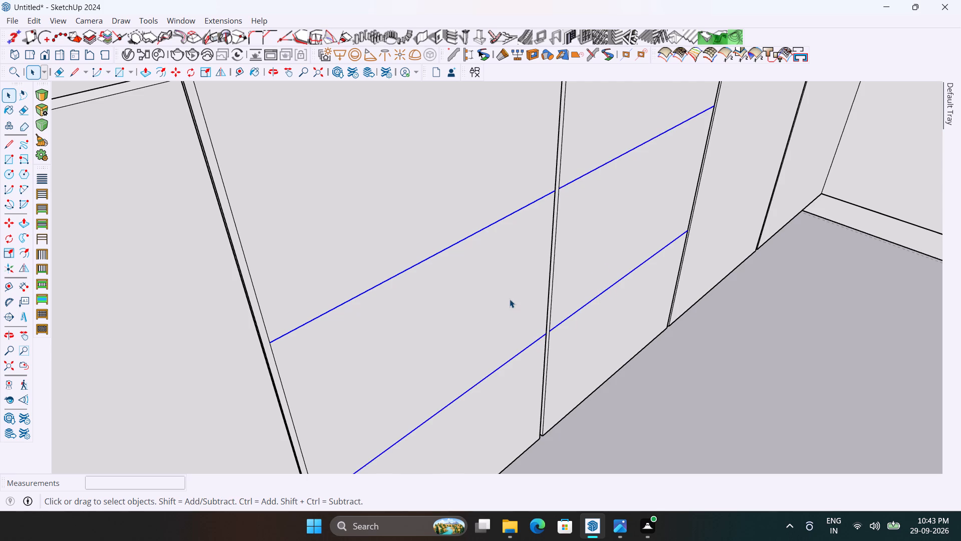
{"action": "key", "text": "m"}
{"action": "left_click", "coordinate": [488, 225], "text": "ctrl"}
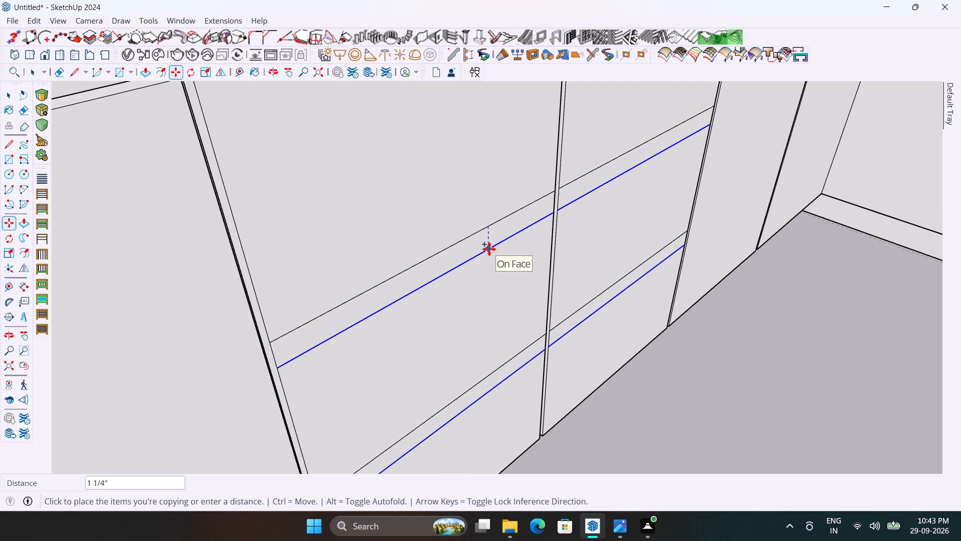
{"action": "type", "text": "0.15"}
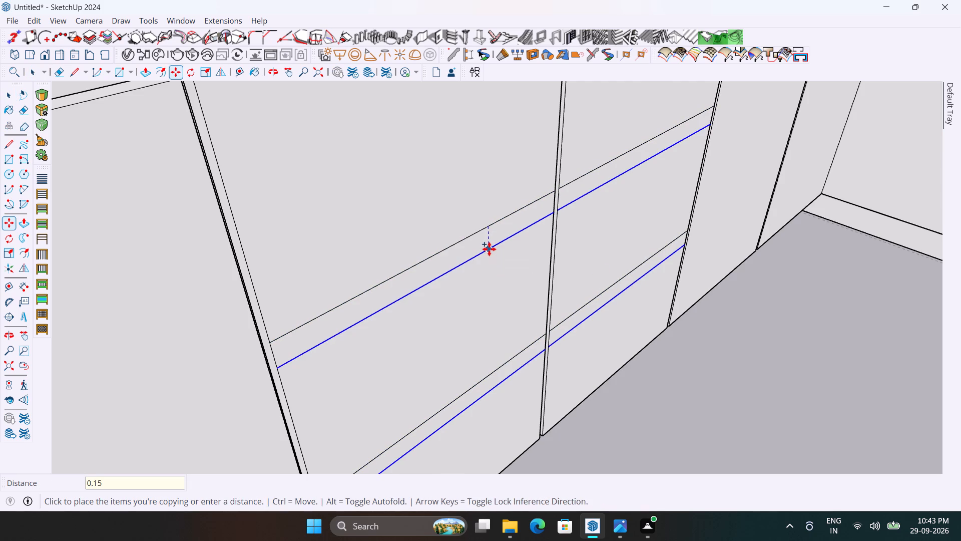
{"action": "key", "text": "Return"}
Copy the lower divider edges 0.30 inch upward to outline drawer gaps centred on the dividers, and clear the selection.
{"action": "scroll", "coordinate": [461, 239], "scroll_direction": "up", "scroll_amount": 7}
{"action": "scroll", "coordinate": [465, 194], "scroll_direction": "down", "scroll_amount": 5}
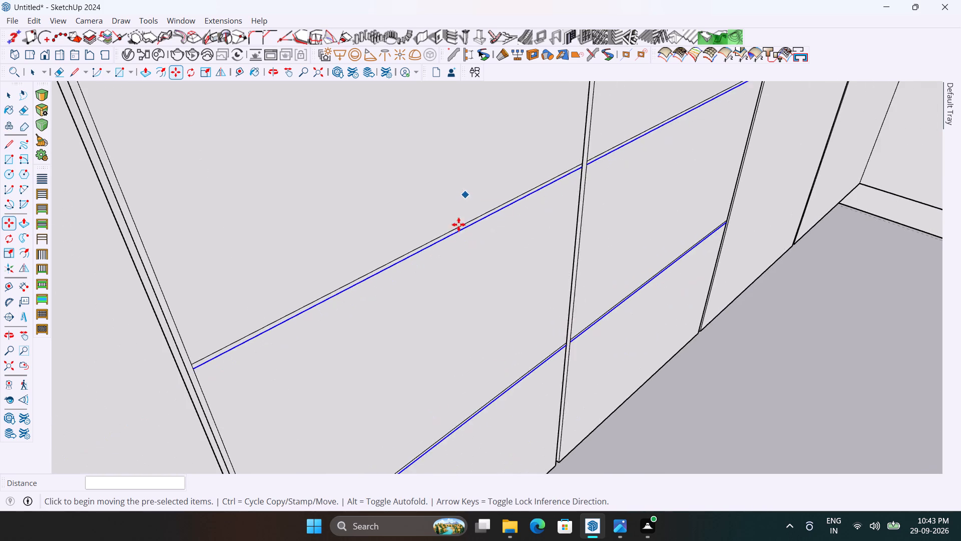
{"action": "scroll", "coordinate": [457, 236], "scroll_direction": "up", "scroll_amount": 6}
{"action": "left_click", "coordinate": [455, 230], "text": "ctrl"}
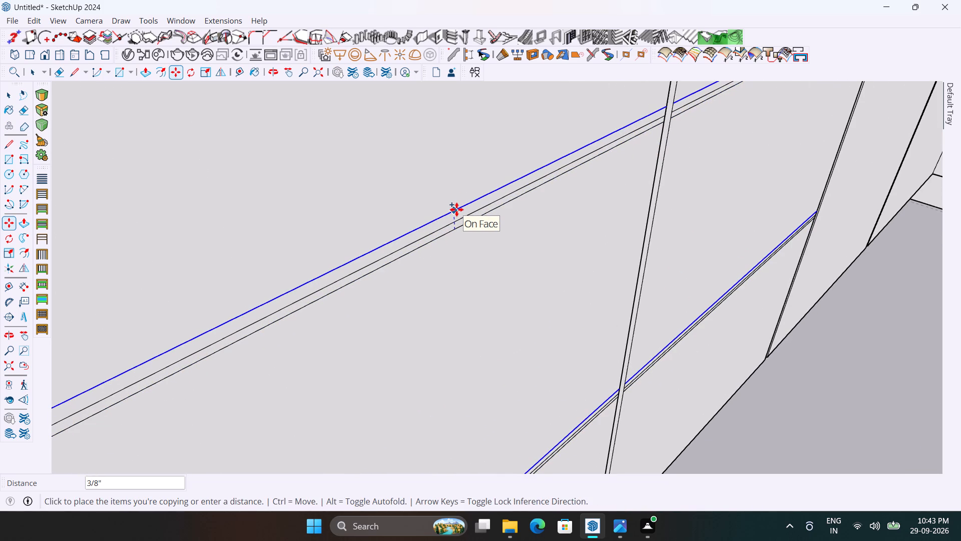
{"action": "type", "text": "0."}
{"action": "type", "text": "30"}
{"action": "key", "text": "Return"}
{"action": "scroll", "coordinate": [456, 209], "scroll_direction": "down", "scroll_amount": 5}
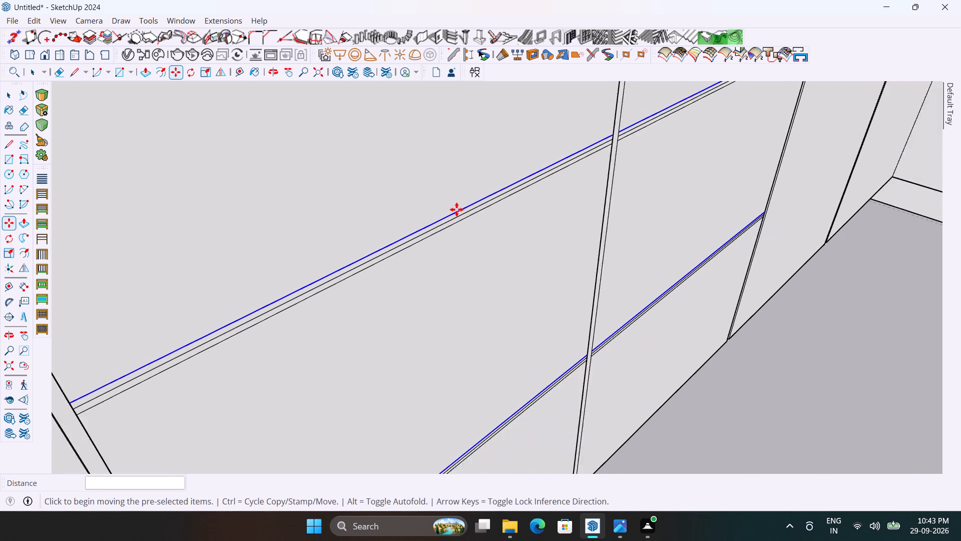
{"action": "scroll", "coordinate": [456, 209], "scroll_direction": "down", "scroll_amount": 4}
{"action": "key", "text": "space"}
{"action": "left_click", "coordinate": [679, 392]}
Erase the two original divider edges running between the gap outlines on the left middle door.
{"action": "scroll", "coordinate": [467, 241], "scroll_direction": "up", "scroll_amount": 4}
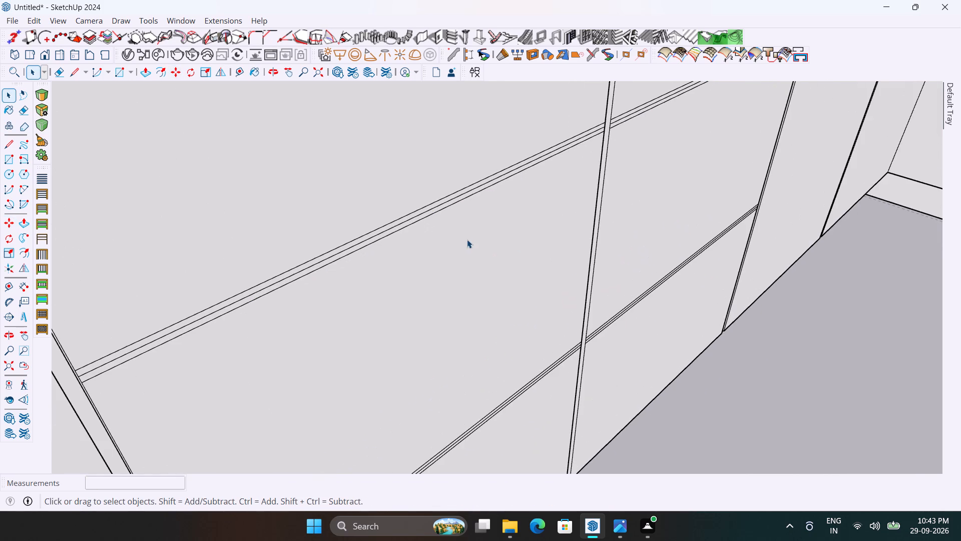
{"action": "key", "text": "e"}
{"action": "scroll", "coordinate": [369, 233], "scroll_direction": "up", "scroll_amount": 3}
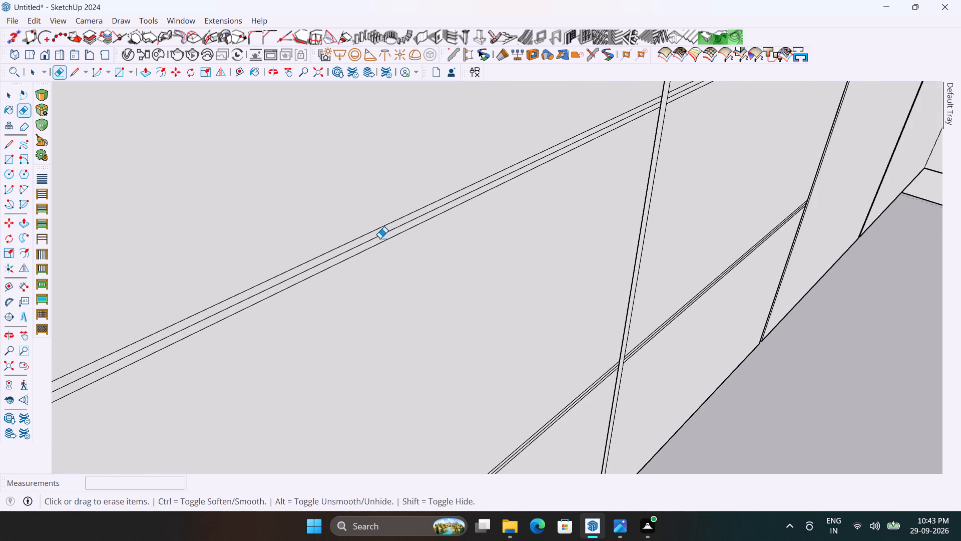
{"action": "left_click", "coordinate": [380, 233]}
{"action": "scroll", "coordinate": [393, 207], "scroll_direction": "down", "scroll_amount": 10}
{"action": "scroll", "coordinate": [456, 337], "scroll_direction": "up", "scroll_amount": 4}
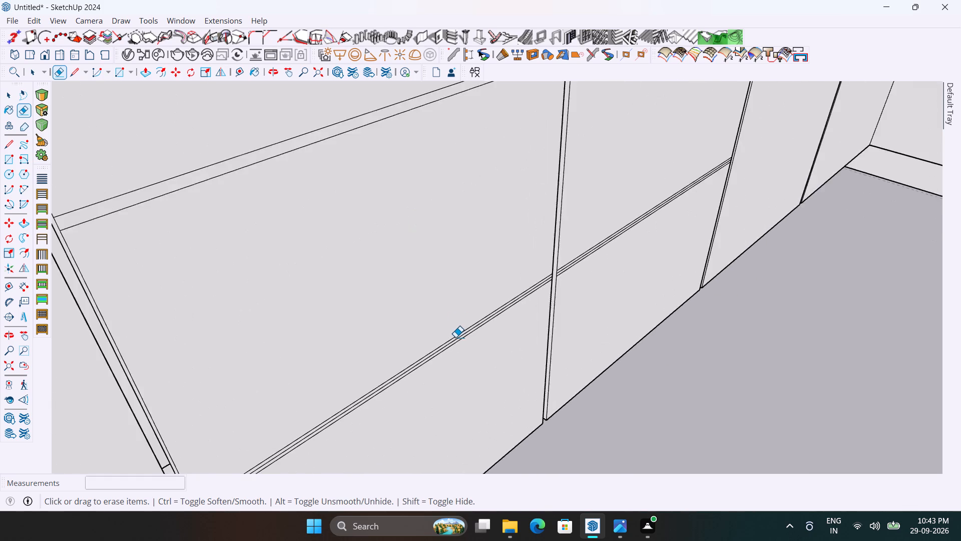
{"action": "scroll", "coordinate": [455, 337], "scroll_direction": "up", "scroll_amount": 8}
{"action": "left_click", "coordinate": [460, 339]}
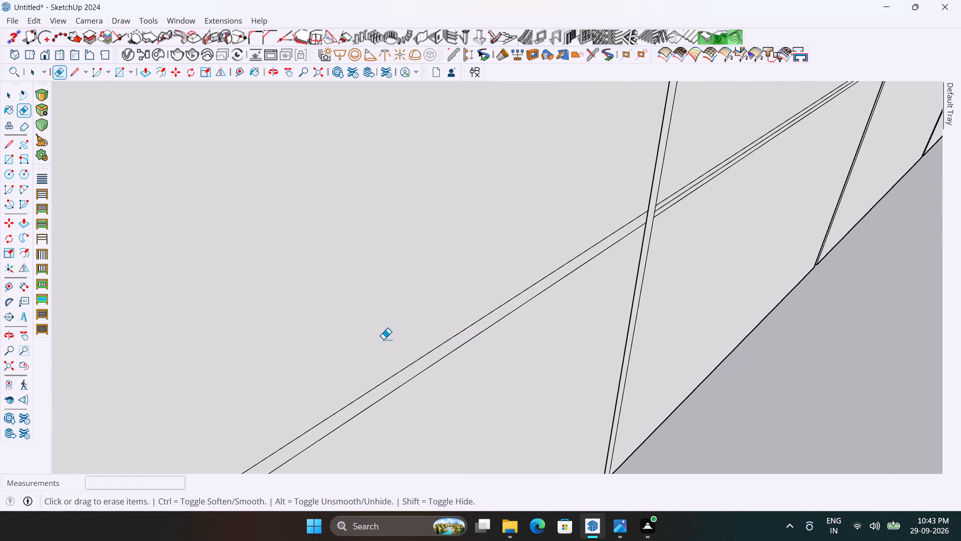
Erase the two original divider edges running between the gap outlines on the right middle door.
{"action": "scroll", "coordinate": [383, 339], "scroll_direction": "down", "scroll_amount": 6}
{"action": "scroll", "coordinate": [575, 279], "scroll_direction": "up", "scroll_amount": 4}
{"action": "scroll", "coordinate": [567, 238], "scroll_direction": "up", "scroll_amount": 2}
{"action": "left_click", "coordinate": [567, 237]}
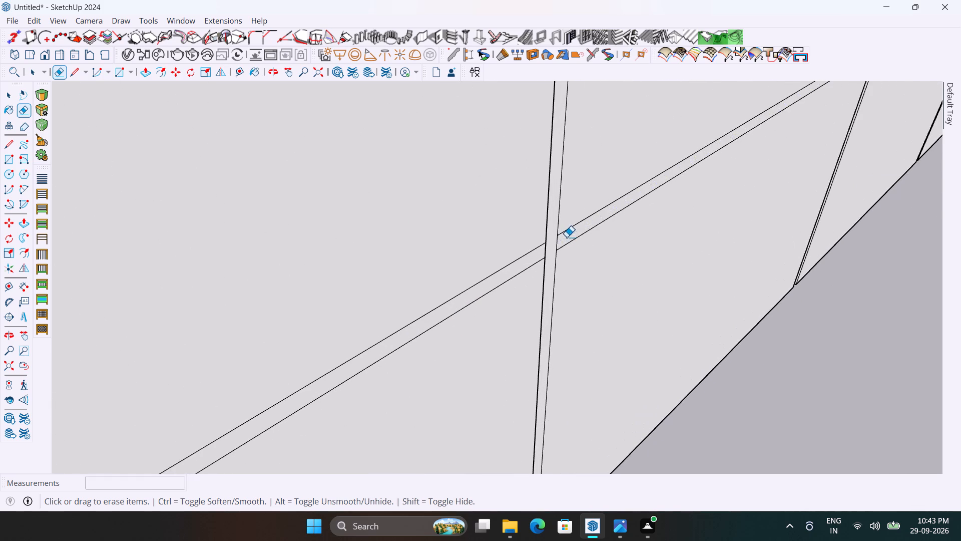
{"action": "scroll", "coordinate": [506, 282], "scroll_direction": "down", "scroll_amount": 18}
{"action": "scroll", "coordinate": [550, 182], "scroll_direction": "up", "scroll_amount": 5}
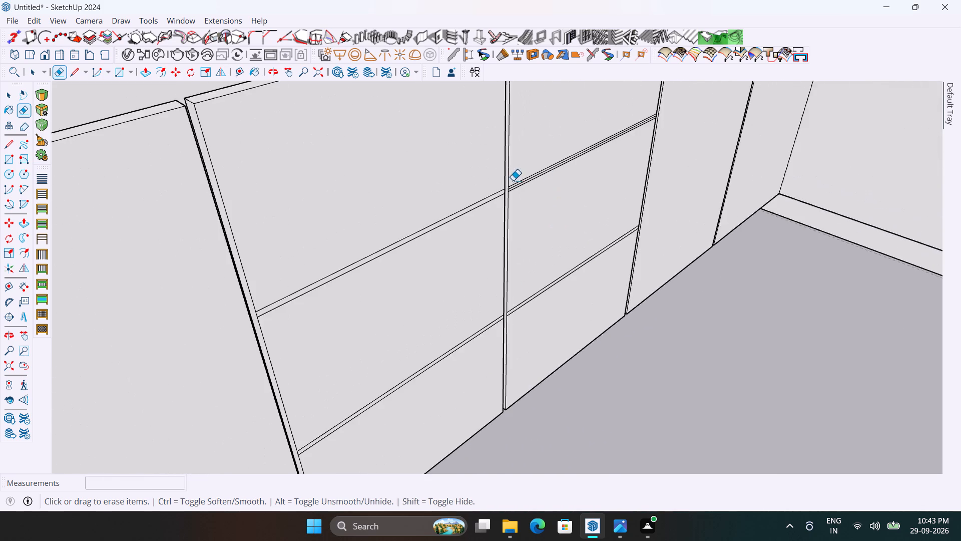
{"action": "scroll", "coordinate": [513, 180], "scroll_direction": "up", "scroll_amount": 7}
{"action": "left_click", "coordinate": [513, 191]}
{"action": "scroll", "coordinate": [513, 191], "scroll_direction": "down", "scroll_amount": 5}
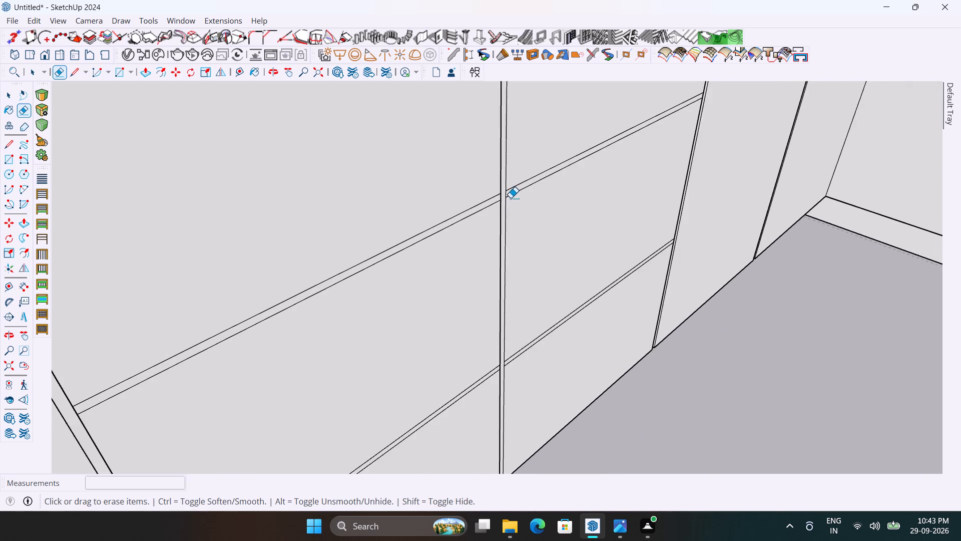
{"action": "scroll", "coordinate": [511, 198], "scroll_direction": "down", "scroll_amount": 18}
{"action": "scroll", "coordinate": [482, 253], "scroll_direction": "up", "scroll_amount": 9}
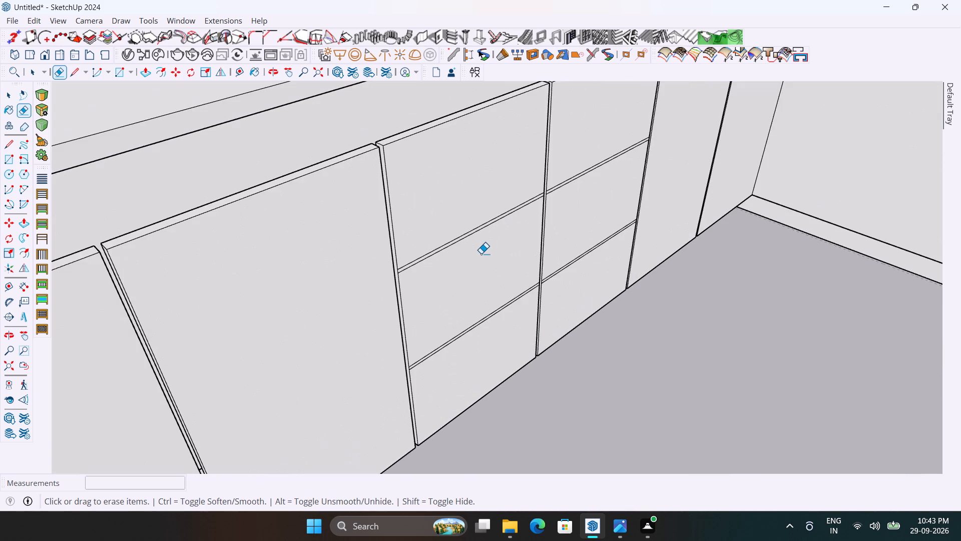
Push the upper gap strip on both middle doors 3/4 inch inward to separate the top drawer fronts.
{"action": "key", "text": "p"}
{"action": "scroll", "coordinate": [432, 255], "scroll_direction": "up", "scroll_amount": 4}
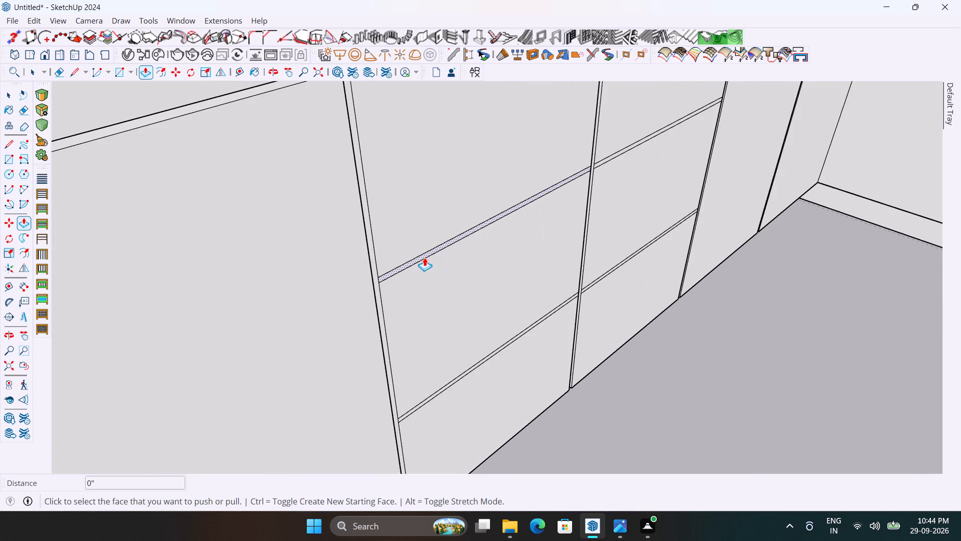
{"action": "left_click", "coordinate": [423, 257]}
{"action": "scroll", "coordinate": [382, 259], "scroll_direction": "down", "scroll_amount": 5}
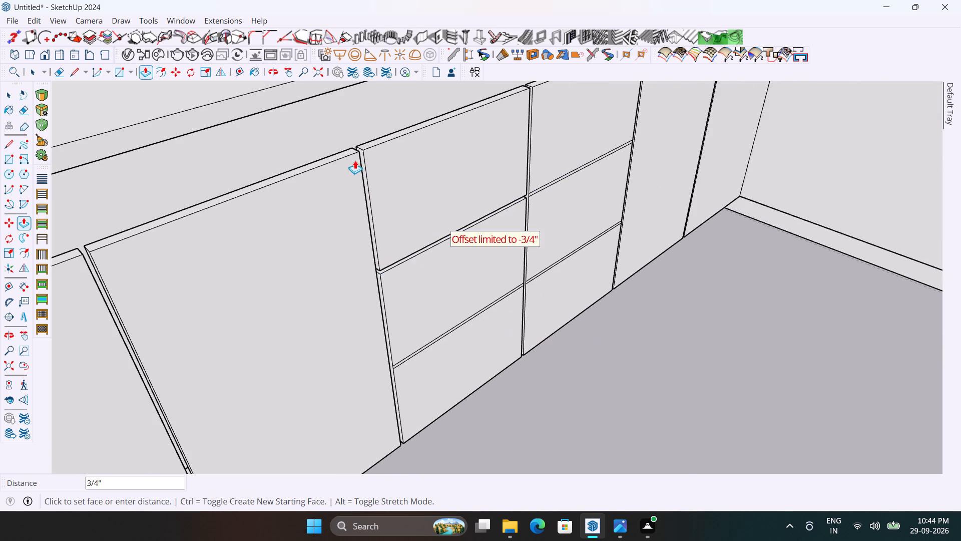
{"action": "left_click", "coordinate": [356, 145]}
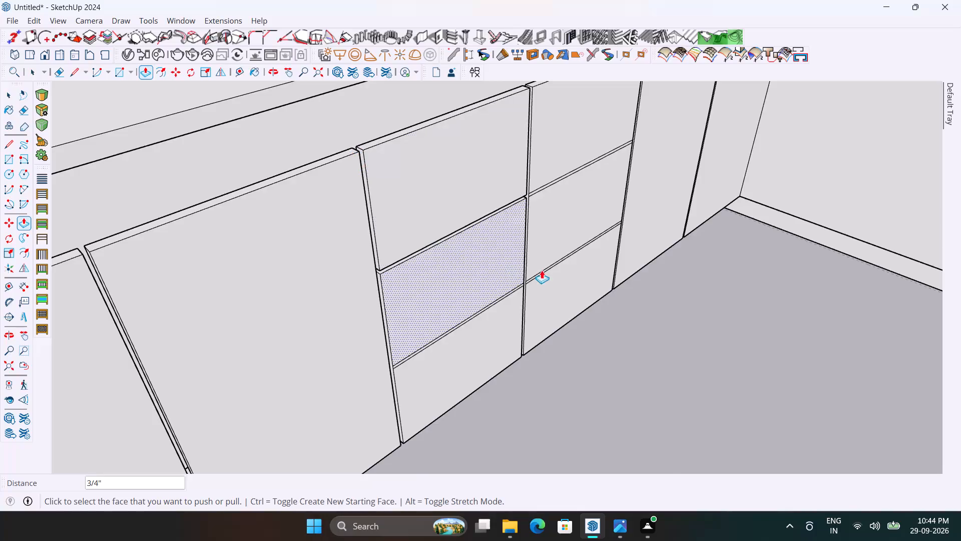
{"action": "scroll", "coordinate": [551, 228], "scroll_direction": "up", "scroll_amount": 3}
{"action": "double_click", "coordinate": [527, 180]}
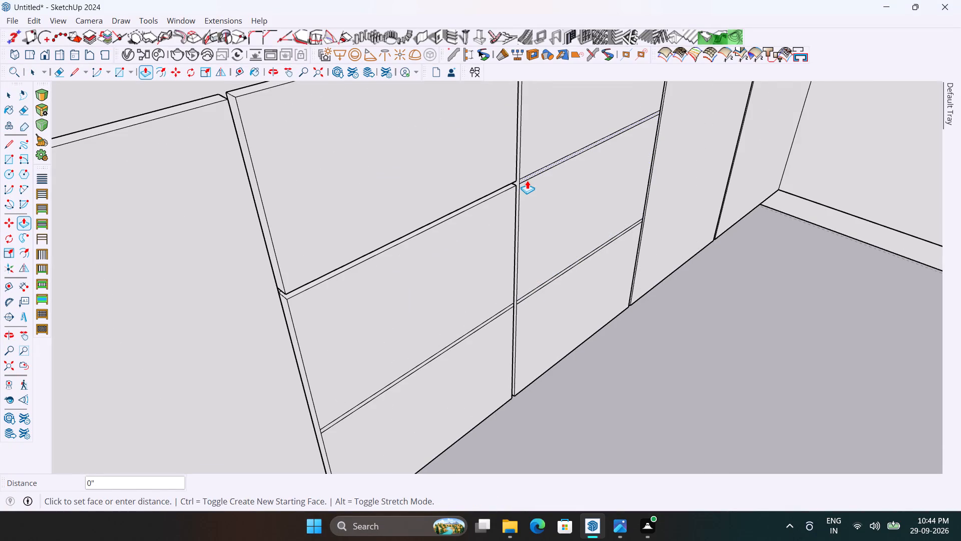
Push the lower gap strip on both middle doors 3/4 inch inward to separate the bottom drawer fronts.
{"action": "scroll", "coordinate": [531, 299], "scroll_direction": "up", "scroll_amount": 3}
{"action": "left_click", "coordinate": [528, 294]}
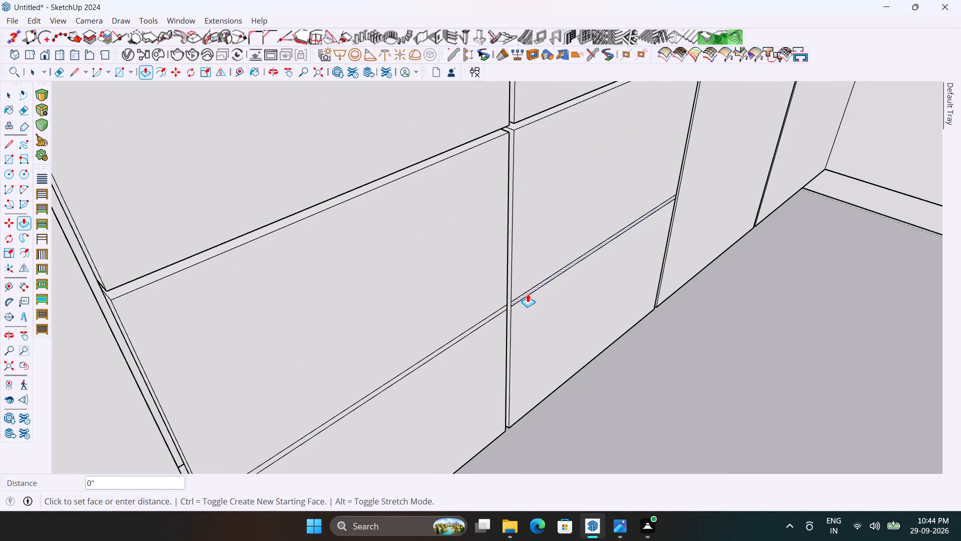
{"action": "left_click", "coordinate": [528, 293]}
{"action": "scroll", "coordinate": [506, 317], "scroll_direction": "up", "scroll_amount": 3}
{"action": "double_click", "coordinate": [499, 310]}
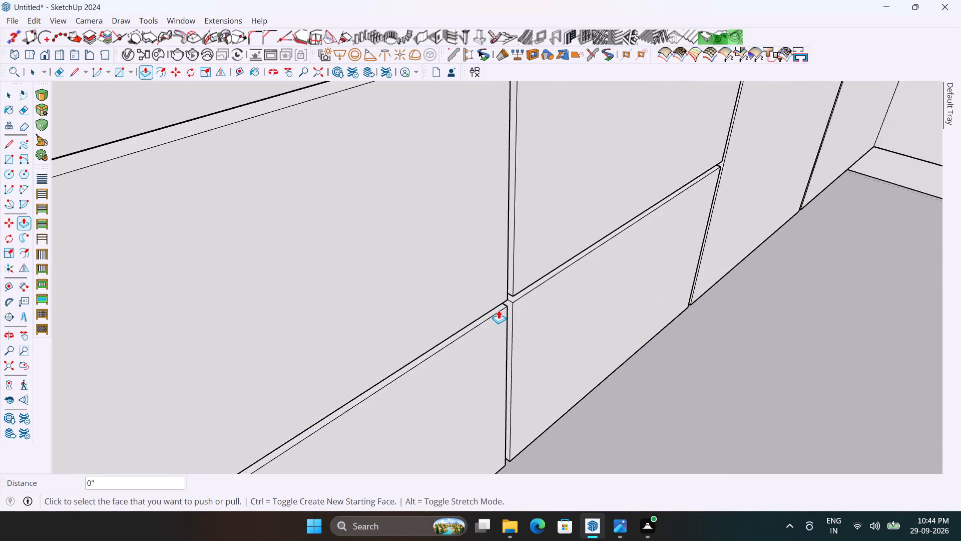
{"action": "scroll", "coordinate": [501, 307], "scroll_direction": "down", "scroll_amount": 6}
{"action": "key", "text": "space"}
{"action": "scroll", "coordinate": [648, 401], "scroll_direction": "down", "scroll_amount": 4}
Copy the front top edge of the left column's top drawer 1 inch downward.
{"action": "middle_click_drag", "start_coordinate": [652, 396], "coordinate": [641, 356]}
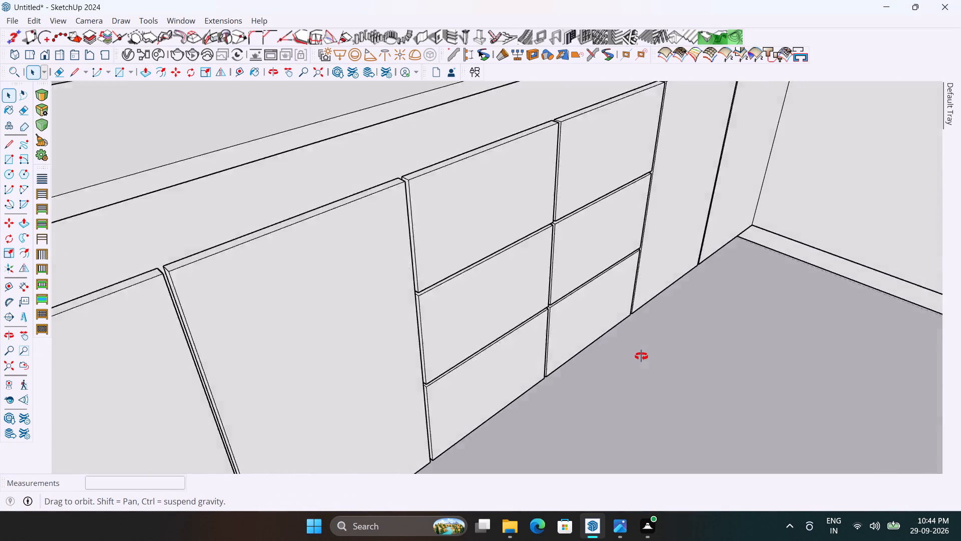
{"action": "middle_click_drag", "start_coordinate": [641, 356], "coordinate": [641, 393]}
{"action": "key", "text": "m"}
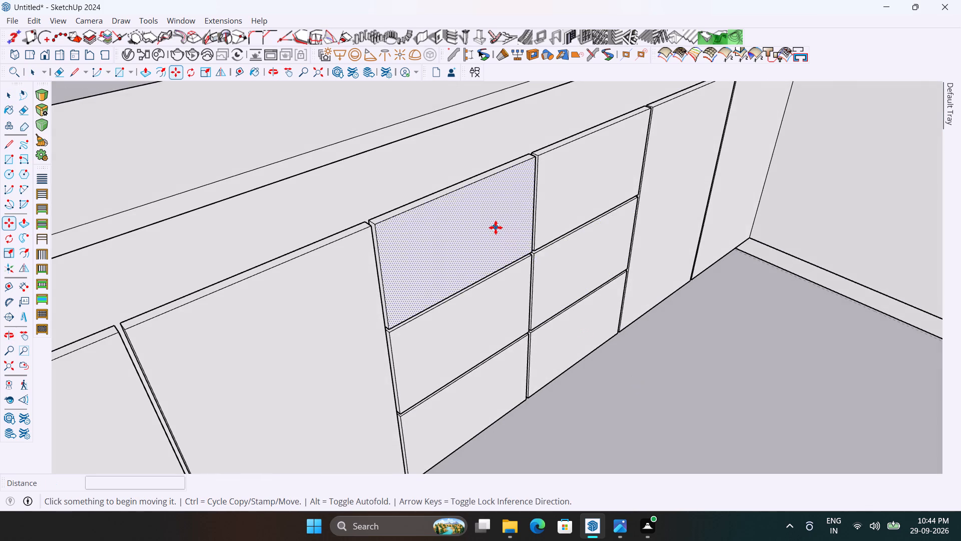
{"action": "scroll", "coordinate": [496, 227], "scroll_direction": "down", "scroll_amount": 4}
{"action": "scroll", "coordinate": [514, 216], "scroll_direction": "up", "scroll_amount": 3}
{"action": "scroll", "coordinate": [514, 216], "scroll_direction": "down", "scroll_amount": 1}
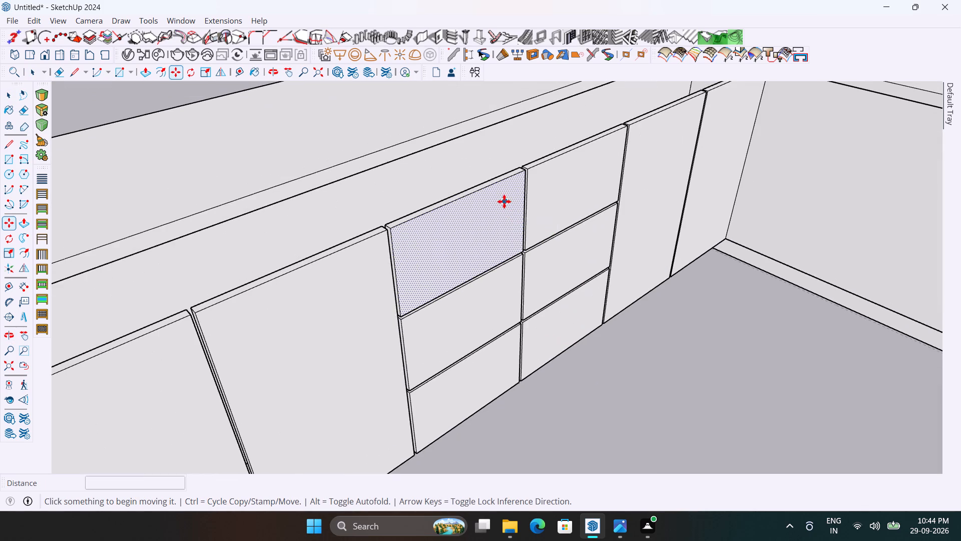
{"action": "scroll", "coordinate": [504, 201], "scroll_direction": "up", "scroll_amount": 3}
{"action": "left_click", "coordinate": [493, 180], "text": "ctrl"}
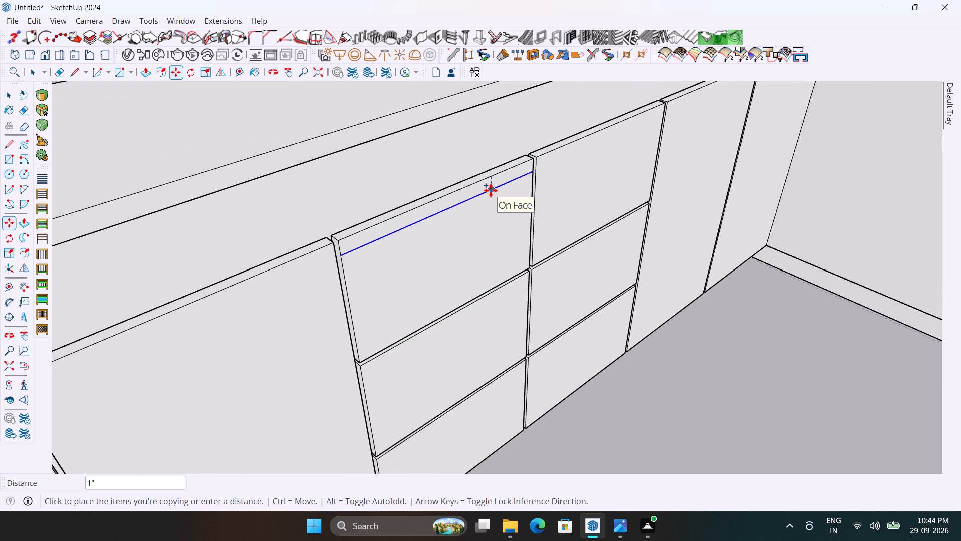
{"action": "left_click", "coordinate": [491, 190]}
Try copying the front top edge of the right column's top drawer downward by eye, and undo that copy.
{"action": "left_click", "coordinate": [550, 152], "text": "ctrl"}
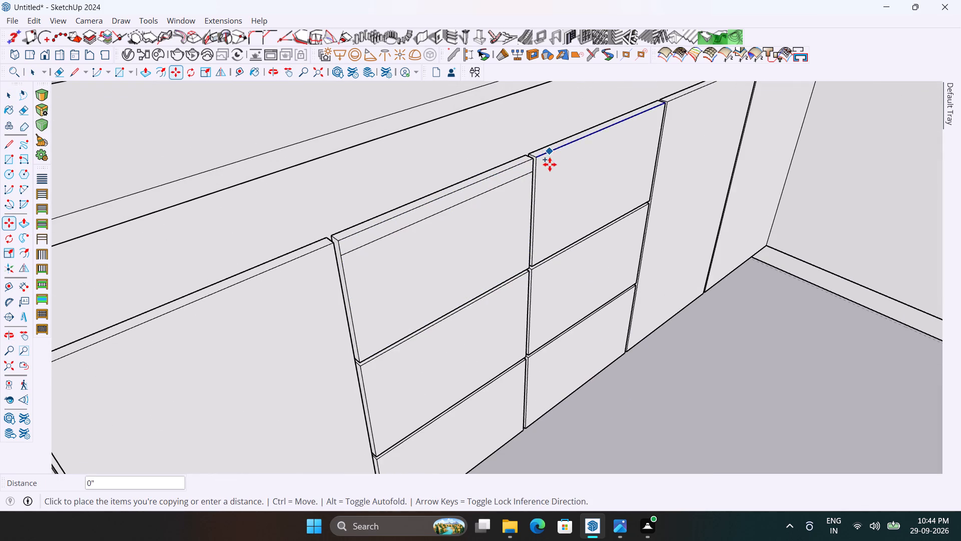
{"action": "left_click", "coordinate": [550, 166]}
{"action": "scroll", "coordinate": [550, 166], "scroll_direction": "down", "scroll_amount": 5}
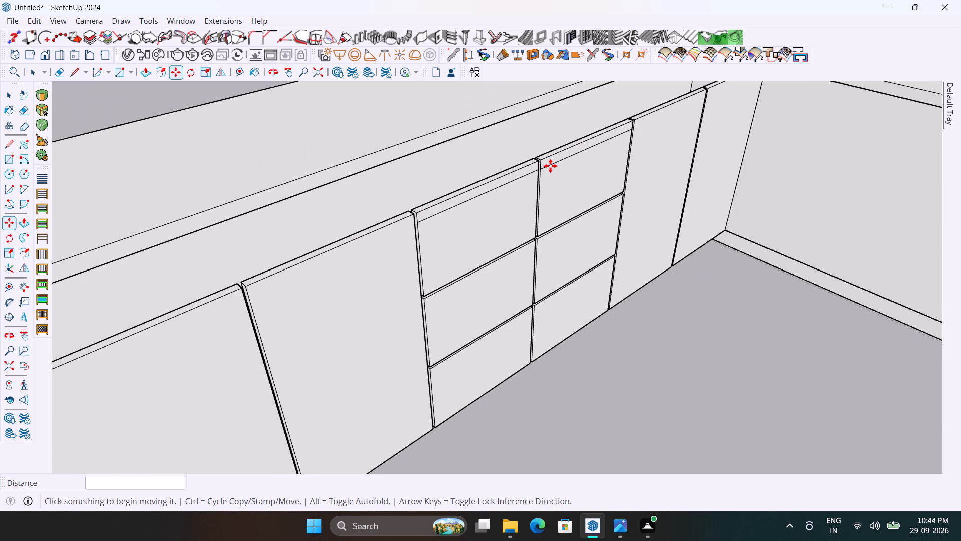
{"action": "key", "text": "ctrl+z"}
Copy the front top edge of the right column's top drawer exactly 1 inch downward.
{"action": "scroll", "coordinate": [550, 166], "scroll_direction": "up", "scroll_amount": 7}
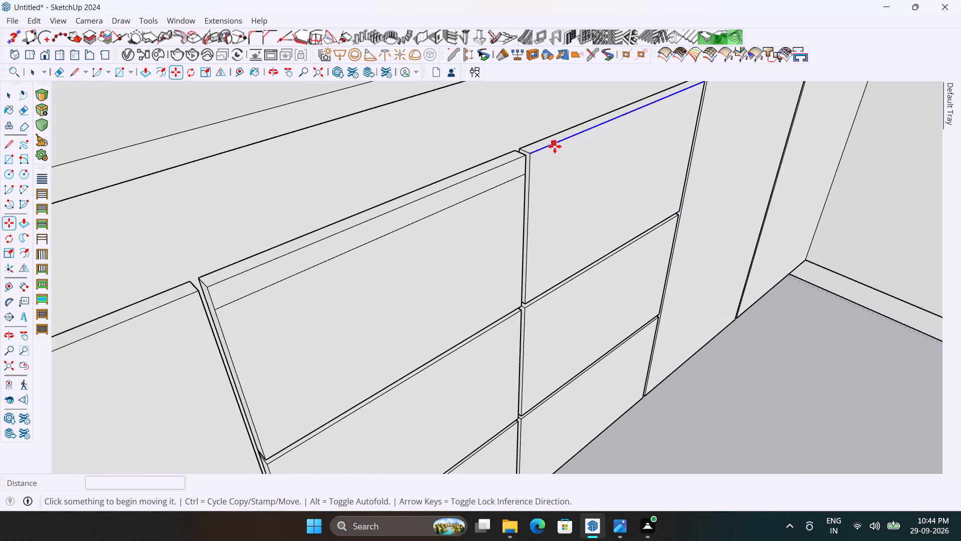
{"action": "left_click", "coordinate": [555, 146], "text": "ctrl"}
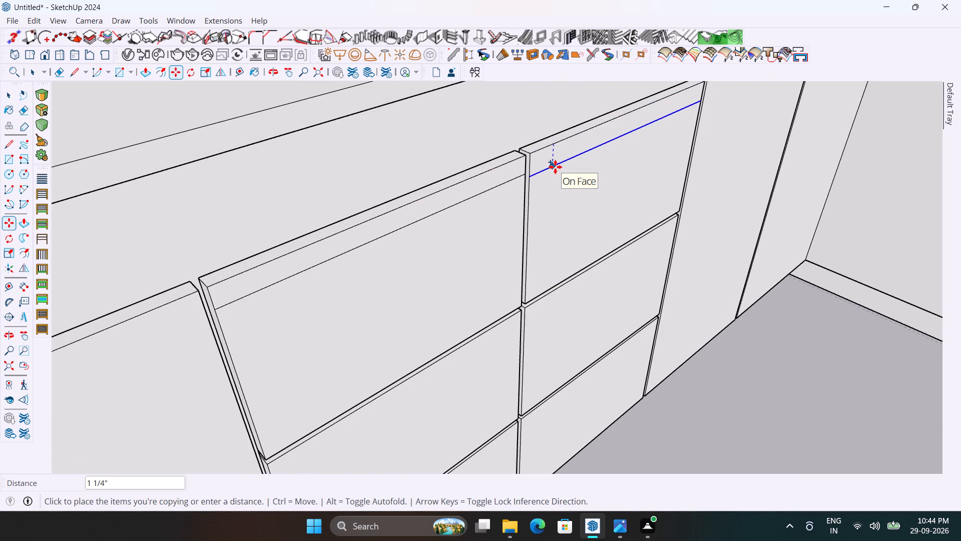
{"action": "key", "text": "1"}
{"action": "key", "text": "Return"}
Copy the front top edges of both middle-row drawers 1 inch downward.
{"action": "scroll", "coordinate": [555, 167], "scroll_direction": "down", "scroll_amount": 3}
{"action": "scroll", "coordinate": [536, 274], "scroll_direction": "up", "scroll_amount": 5}
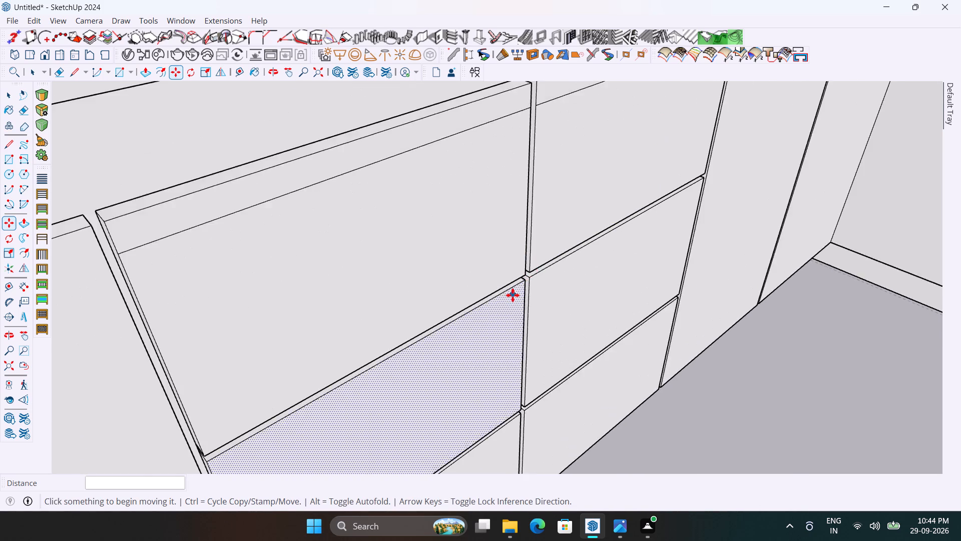
{"action": "scroll", "coordinate": [513, 295], "scroll_direction": "up", "scroll_amount": 3}
{"action": "left_click", "coordinate": [512, 286]}
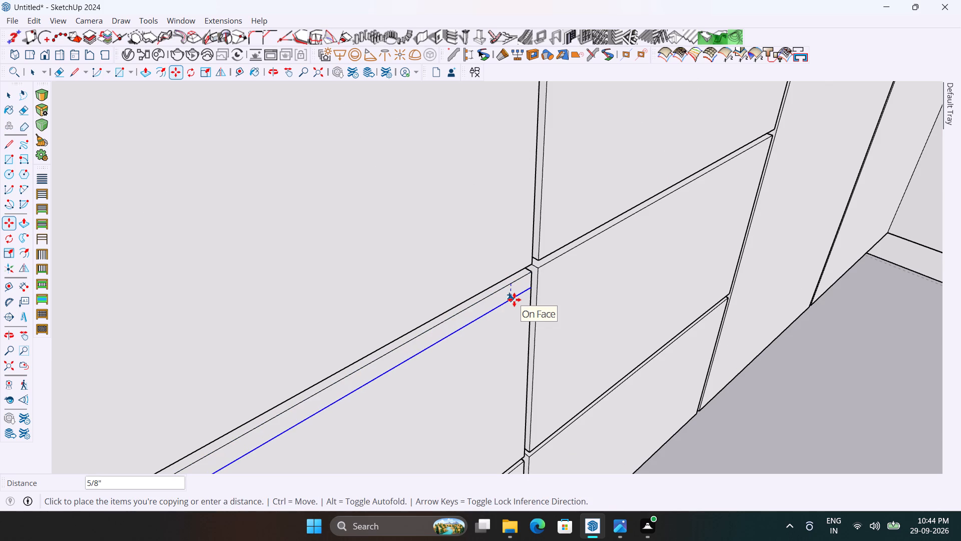
{"action": "key", "text": "1"}
{"action": "key", "text": "Return"}
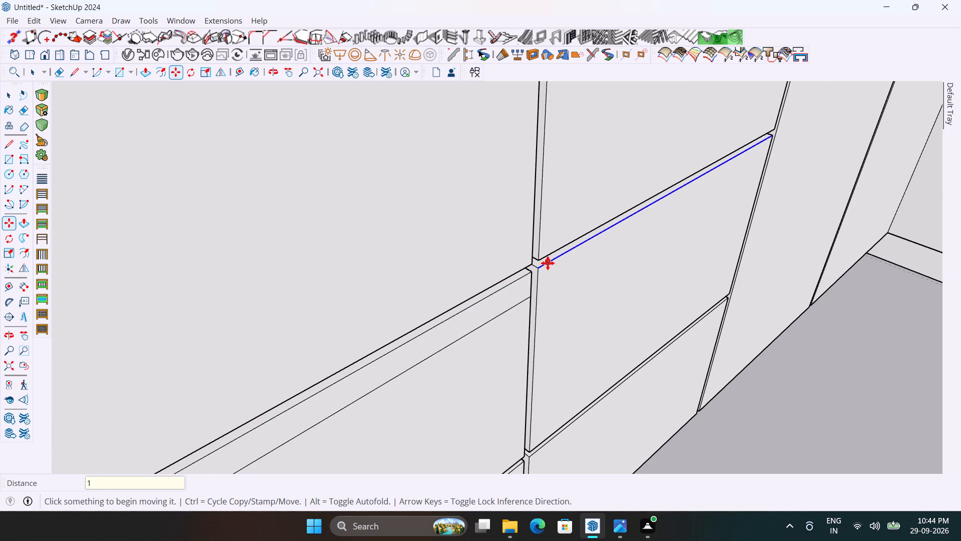
{"action": "left_click", "coordinate": [548, 263]}
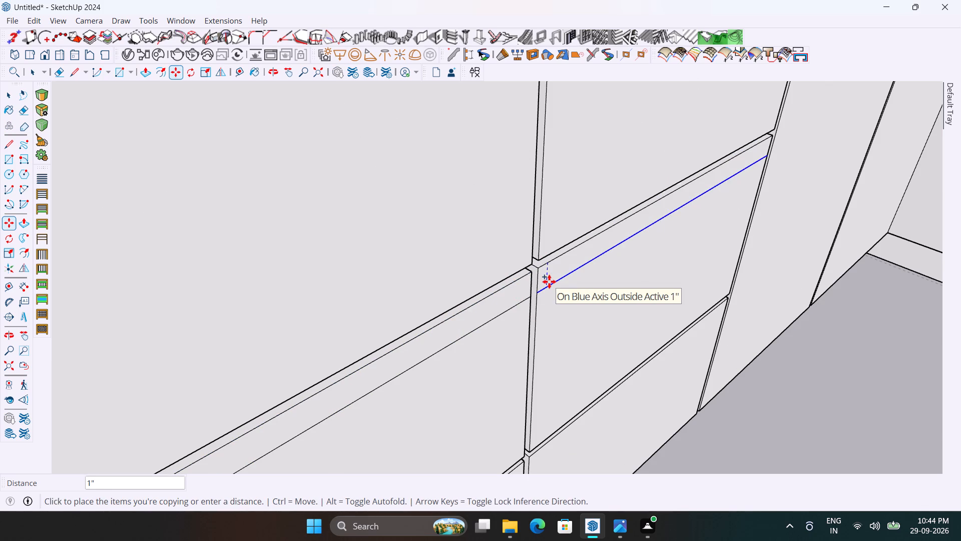
{"action": "key", "text": "1"}
{"action": "key", "text": "Return"}
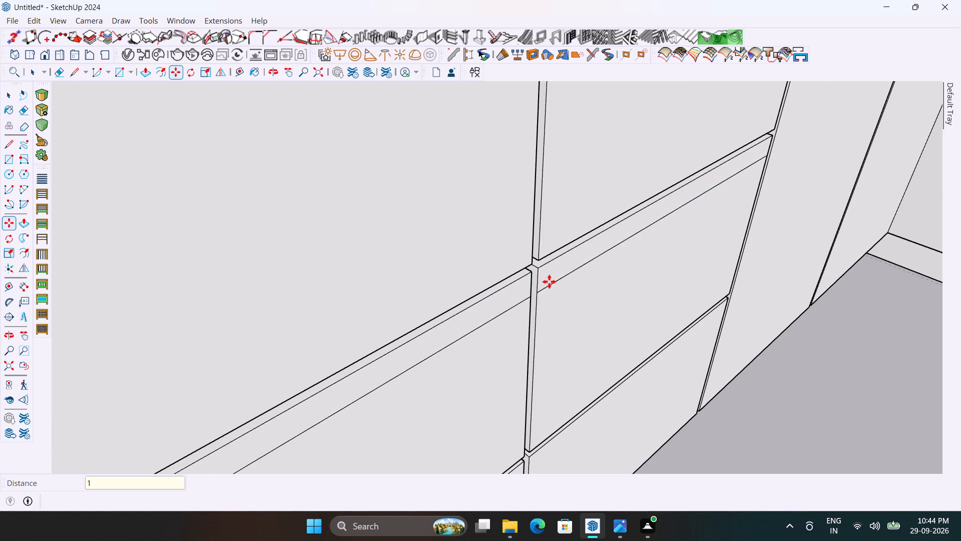
Copy the front top edges of both bottom-row drawers about 1 inch downward.
{"action": "scroll", "coordinate": [593, 211], "scroll_direction": "down", "scroll_amount": 11}
{"action": "scroll", "coordinate": [493, 375], "scroll_direction": "up", "scroll_amount": 10}
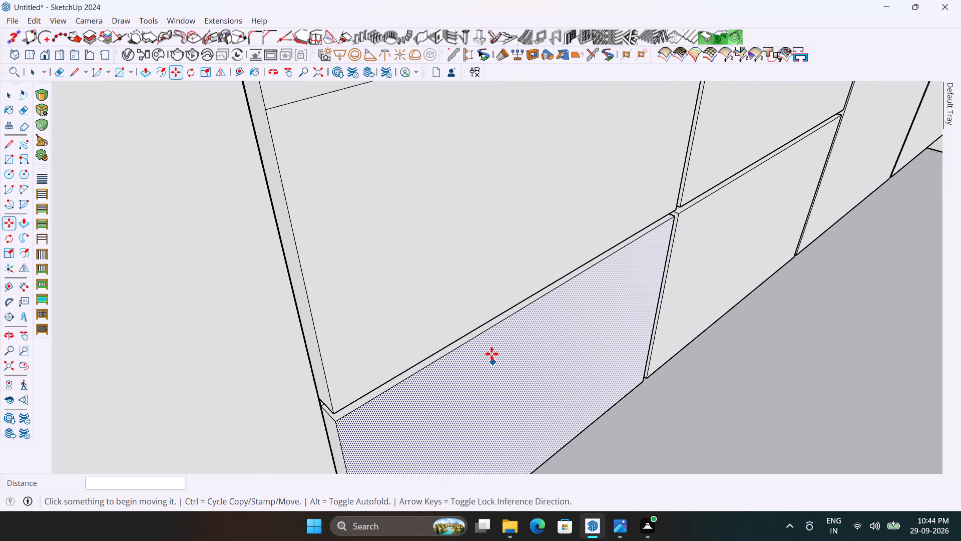
{"action": "left_click", "coordinate": [483, 338], "text": "ctrl"}
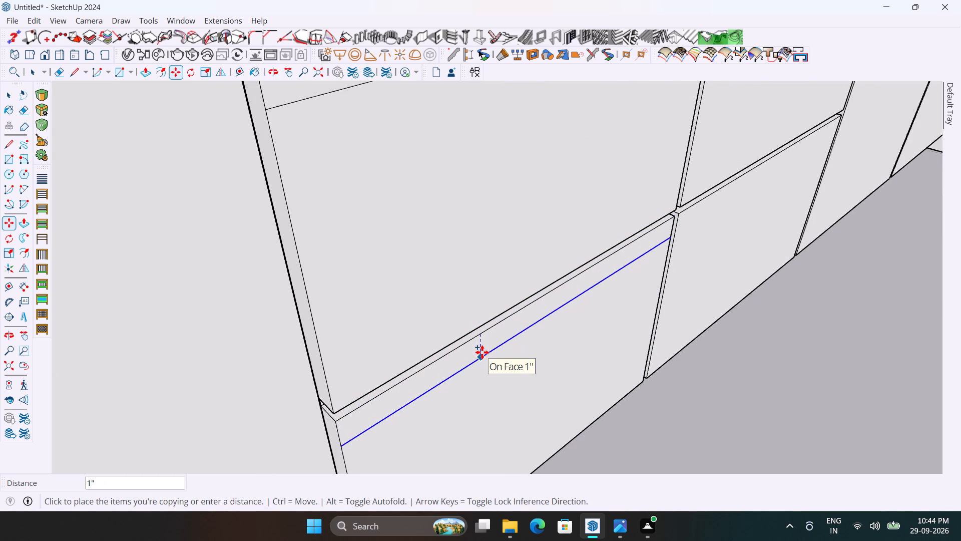
{"action": "left_click", "coordinate": [482, 352]}
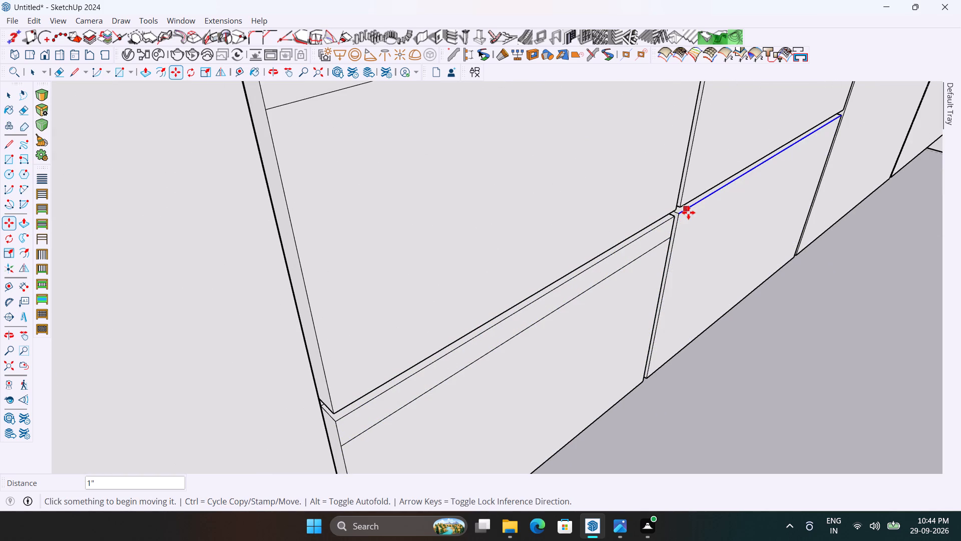
{"action": "left_click", "coordinate": [688, 212], "text": "ctrl"}
{"action": "left_click", "coordinate": [684, 232]}
Offset the outline of the top strip on the left column's bottom drawer inward by 0.25 inch.
{"action": "scroll", "coordinate": [684, 232], "scroll_direction": "down", "scroll_amount": 4}
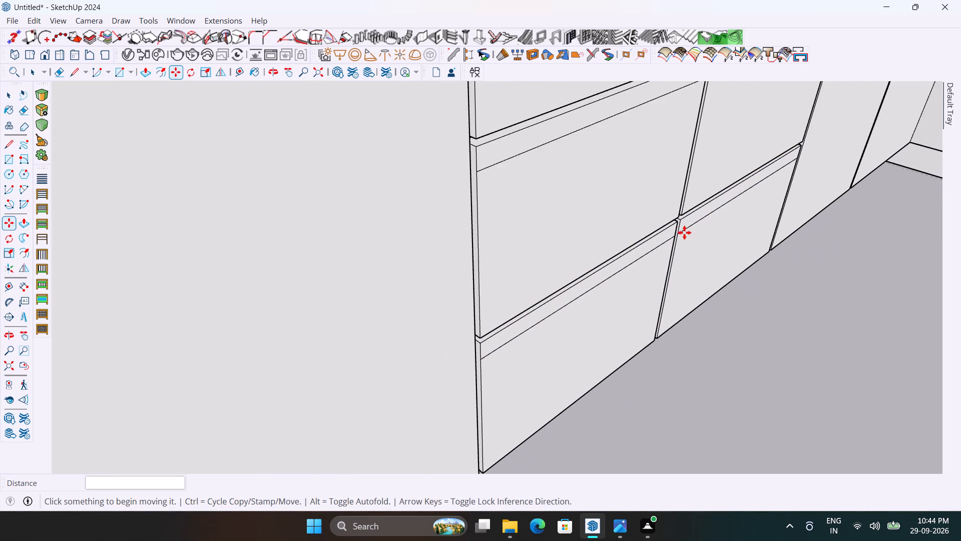
{"action": "scroll", "coordinate": [684, 232], "scroll_direction": "up", "scroll_amount": 2}
{"action": "middle_click_drag", "start_coordinate": [678, 248], "coordinate": [694, 222]}
{"action": "scroll", "coordinate": [650, 239], "scroll_direction": "up", "scroll_amount": 3}
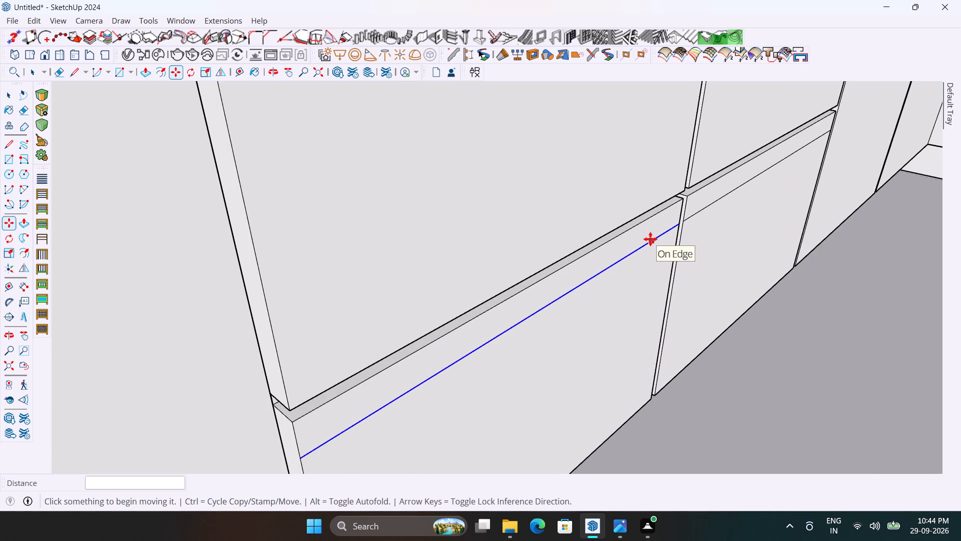
{"action": "key", "text": "Escape"}
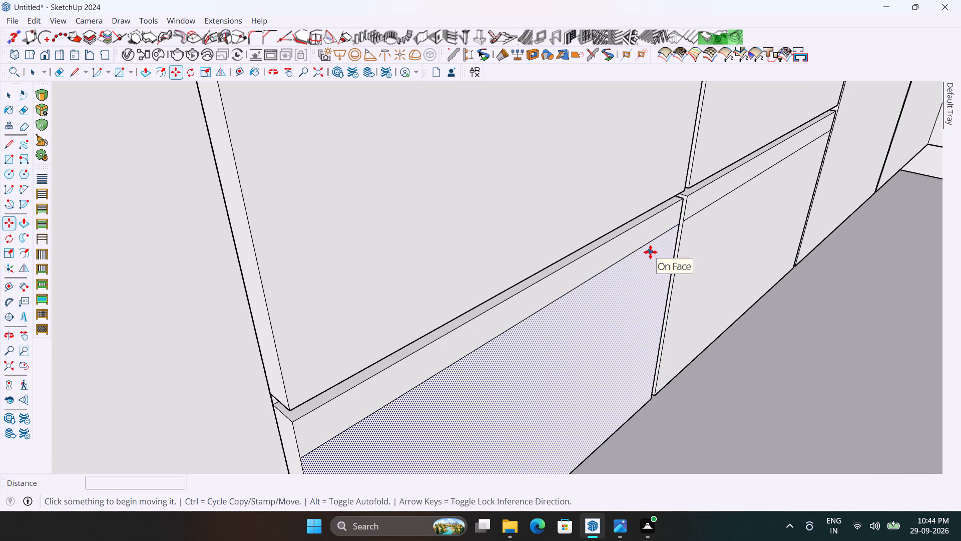
{"action": "key", "text": "f"}
{"action": "left_click", "coordinate": [577, 264]}
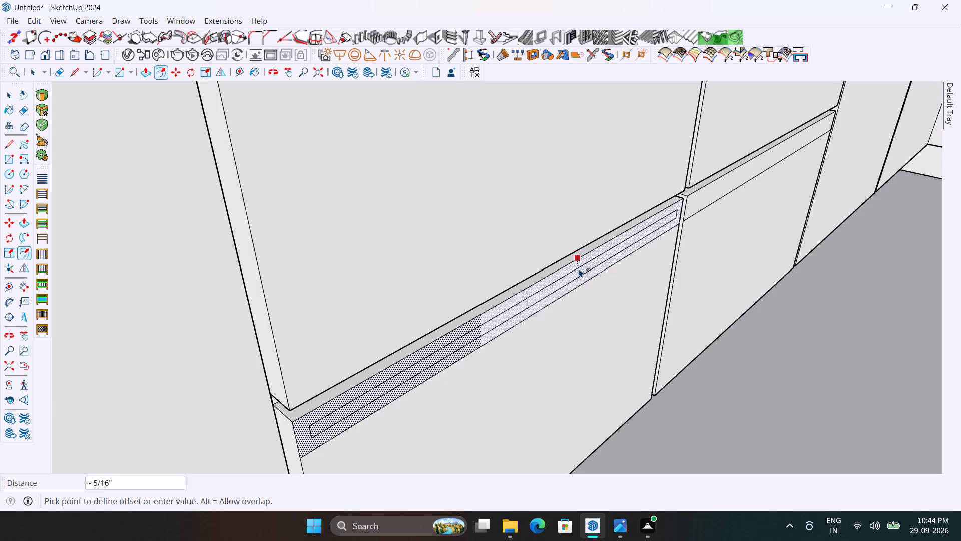
{"action": "key", "text": "0"}
{"action": "type", "text": ".25"}
{"action": "key", "text": "Return"}
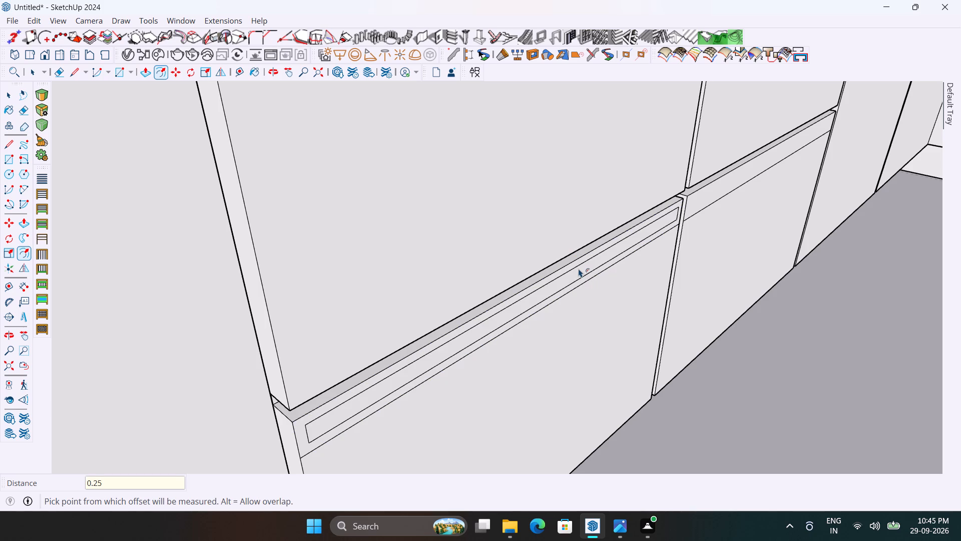
Repeat the 0.25 inch inward offset on the top strips of the other five drawer fronts.
{"action": "scroll", "coordinate": [482, 238], "scroll_direction": "down", "scroll_amount": 16}
{"action": "scroll", "coordinate": [466, 242], "scroll_direction": "up", "scroll_amount": 1}
{"action": "scroll", "coordinate": [485, 188], "scroll_direction": "up", "scroll_amount": 3}
{"action": "double_click", "coordinate": [470, 170]}
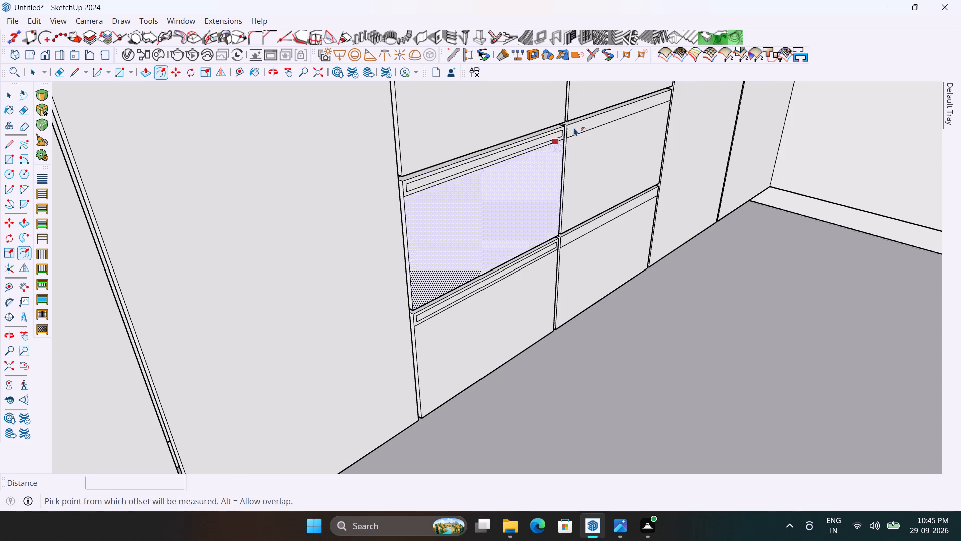
{"action": "double_click", "coordinate": [579, 125]}
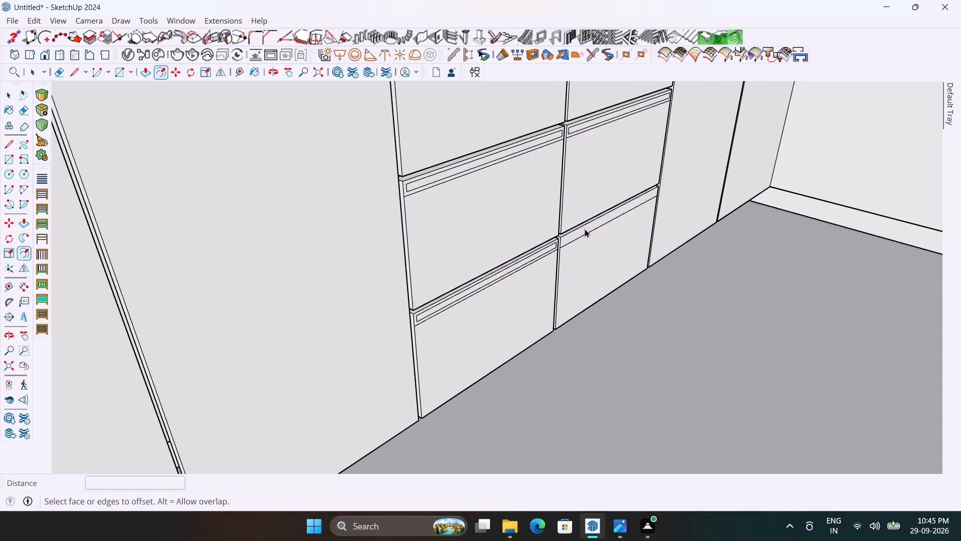
{"action": "double_click", "coordinate": [587, 228]}
{"action": "scroll", "coordinate": [531, 257], "scroll_direction": "down", "scroll_amount": 6}
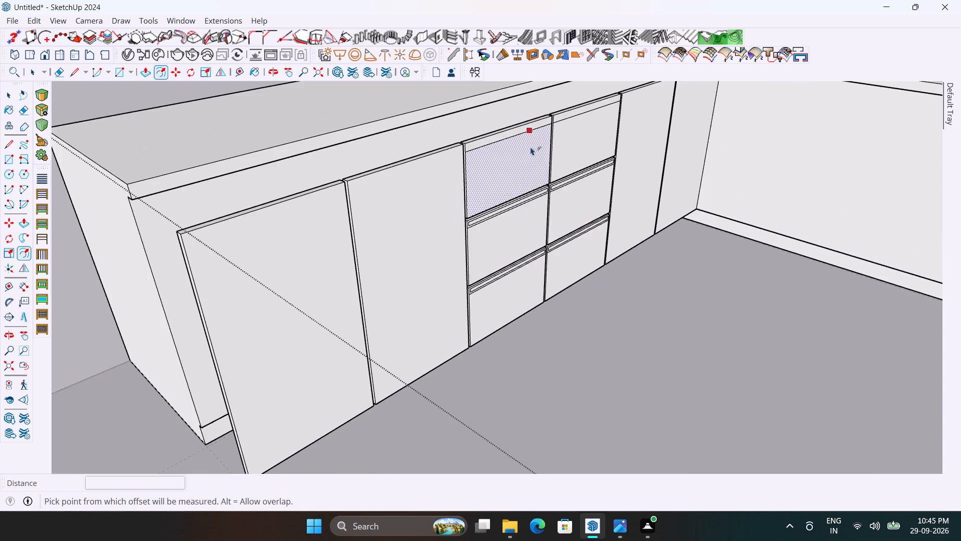
{"action": "scroll", "coordinate": [531, 145], "scroll_direction": "up", "scroll_amount": 6}
{"action": "double_click", "coordinate": [526, 116]}
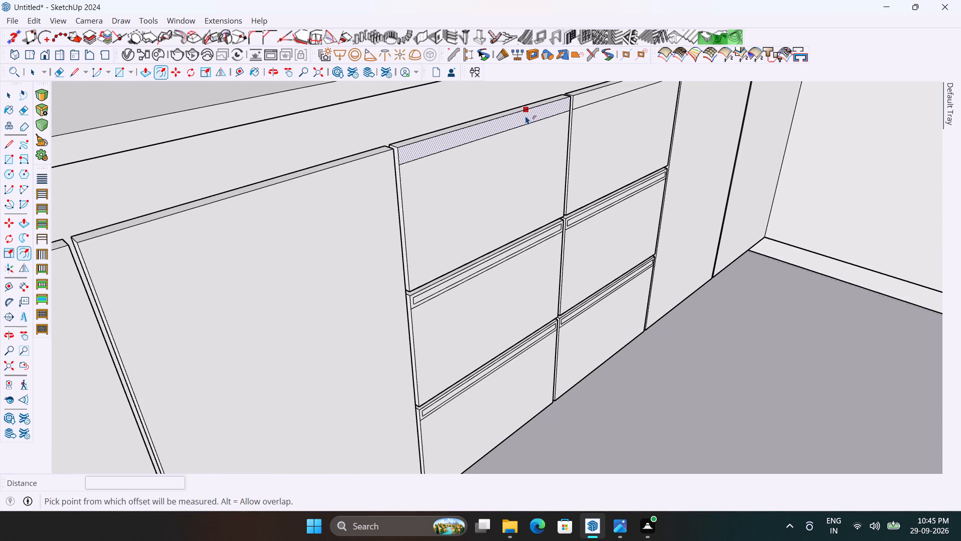
{"action": "double_click", "coordinate": [594, 96]}
Push the inner strip face of the left column's top drawer 5/16 inch inward to form a recessed groove.
{"action": "scroll", "coordinate": [531, 149], "scroll_direction": "down", "scroll_amount": 2}
{"action": "middle_click_drag", "start_coordinate": [530, 156], "coordinate": [564, 182]}
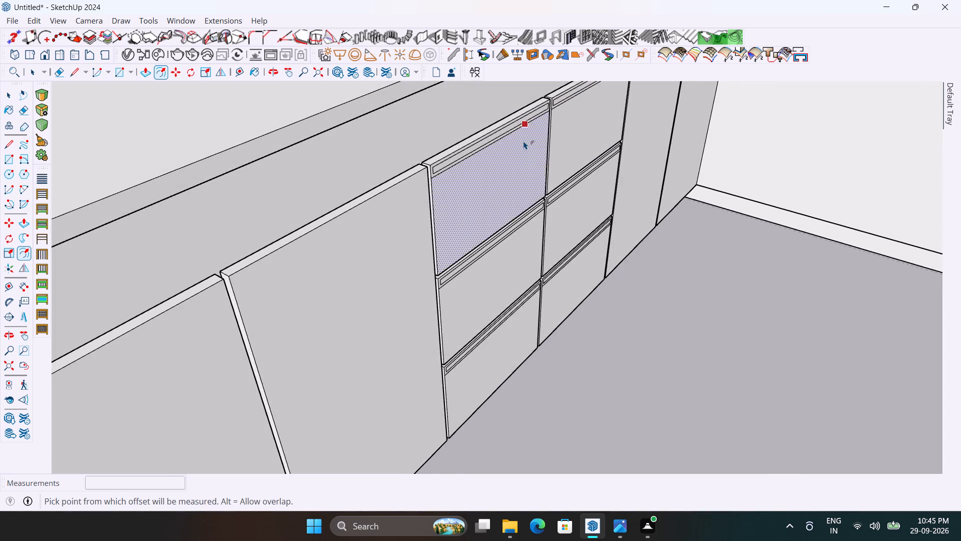
{"action": "scroll", "coordinate": [524, 141], "scroll_direction": "up", "scroll_amount": 2}
{"action": "key", "text": "p"}
{"action": "scroll", "coordinate": [508, 118], "scroll_direction": "up", "scroll_amount": 3}
{"action": "key", "text": "space"}
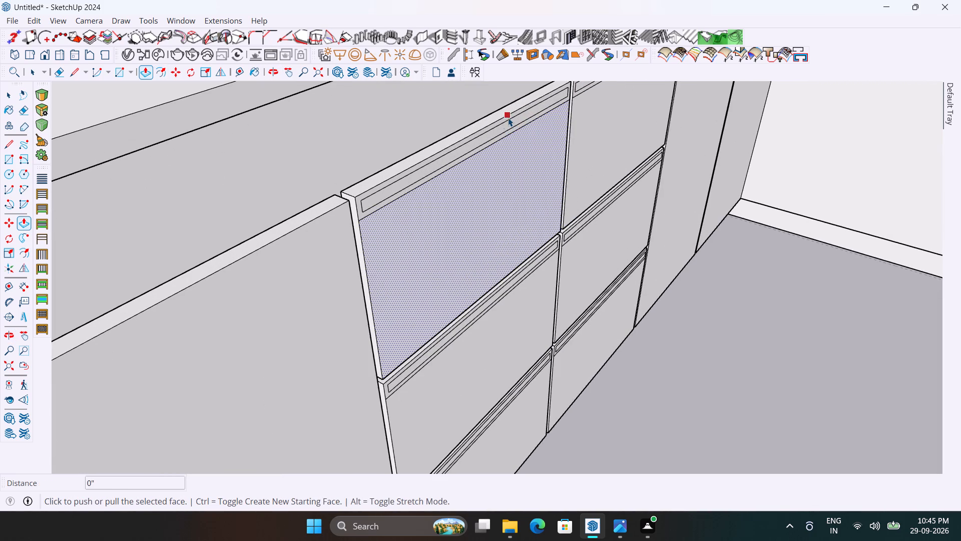
{"action": "key", "text": "p"}
{"action": "scroll", "coordinate": [504, 142], "scroll_direction": "up", "scroll_amount": 2}
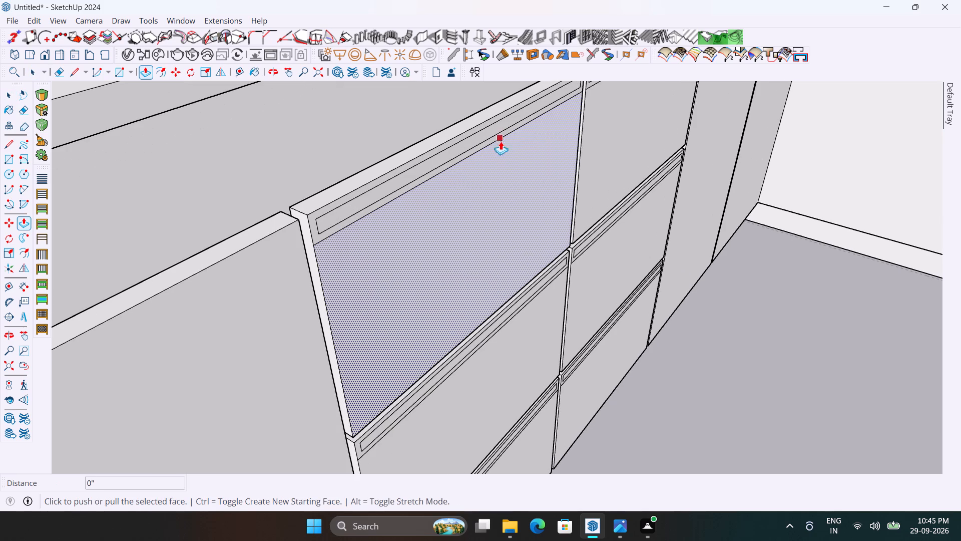
{"action": "key", "text": "space"}
{"action": "key", "text": "space"}
{"action": "scroll", "coordinate": [484, 174], "scroll_direction": "down", "scroll_amount": 5}
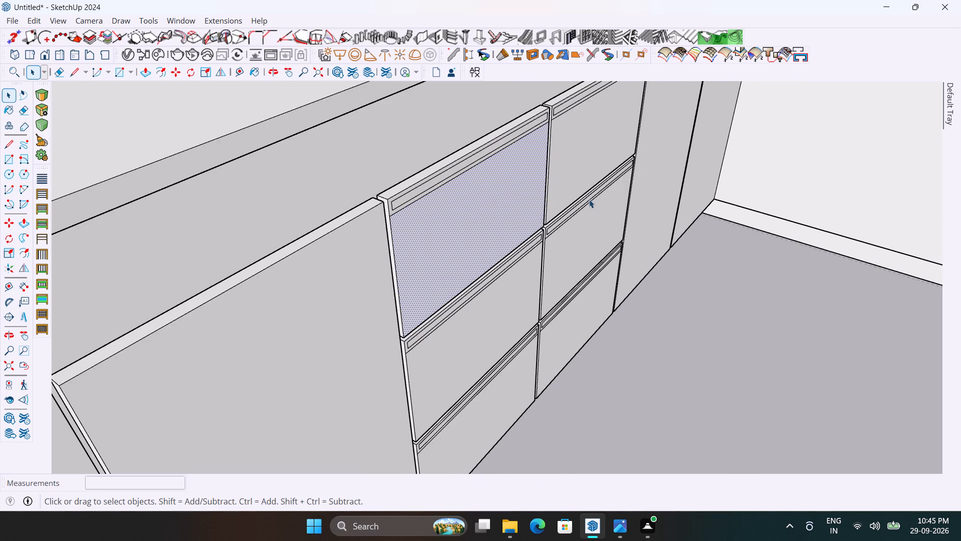
{"action": "left_click", "coordinate": [705, 308]}
{"action": "scroll", "coordinate": [443, 162], "scroll_direction": "up", "scroll_amount": 2}
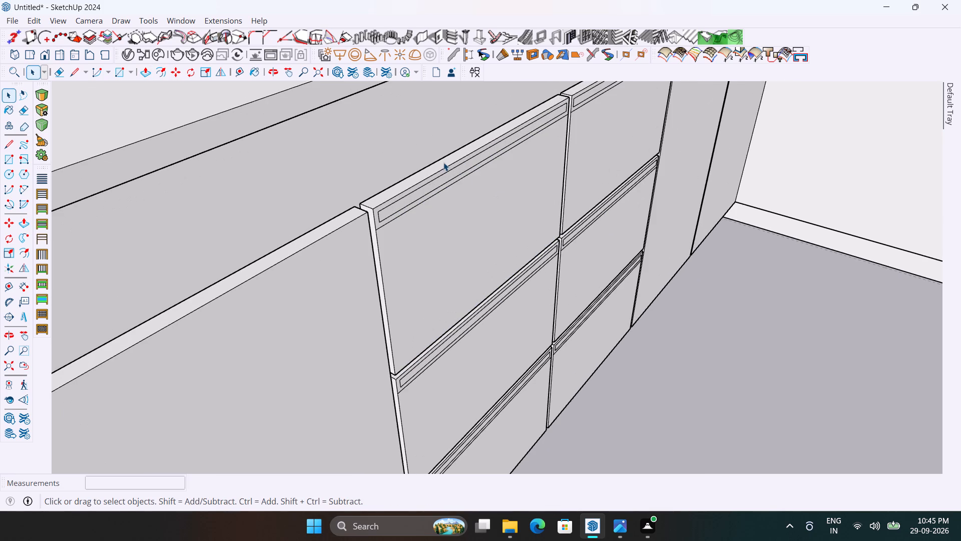
{"action": "key", "text": "p"}
{"action": "scroll", "coordinate": [443, 179], "scroll_direction": "up", "scroll_amount": 3}
{"action": "left_click", "coordinate": [443, 179]}
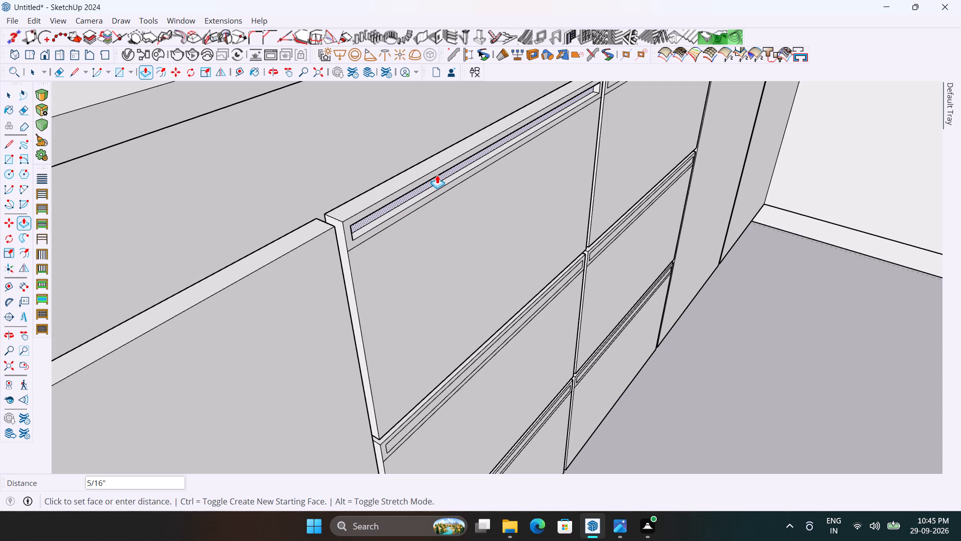
{"action": "left_click", "coordinate": [437, 175]}
Repeat the 5/16 inch recess on the inner strips of the left column's middle drawer and both bottom drawers.
{"action": "scroll", "coordinate": [448, 144], "scroll_direction": "down", "scroll_amount": 4}
{"action": "scroll", "coordinate": [475, 311], "scroll_direction": "up", "scroll_amount": 8}
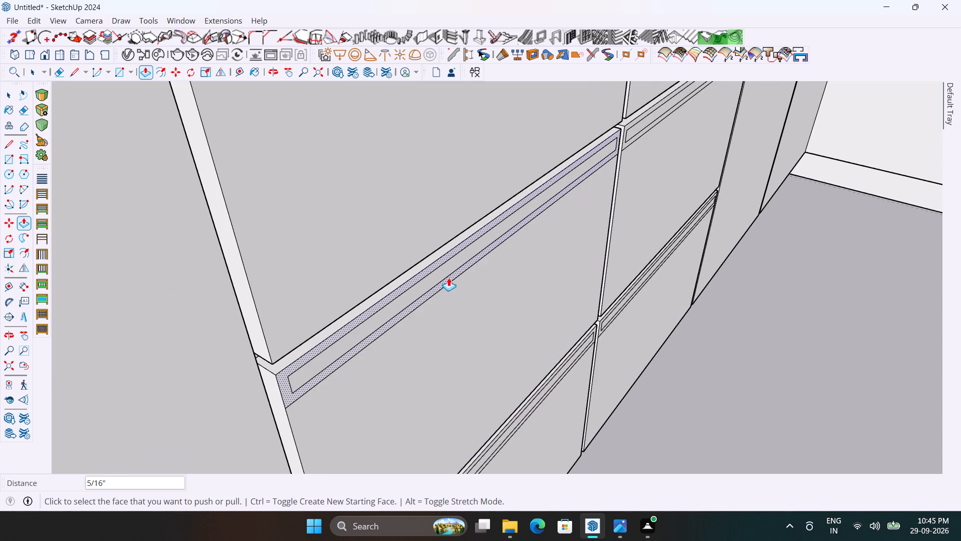
{"action": "double_click", "coordinate": [448, 272]}
{"action": "scroll", "coordinate": [455, 192], "scroll_direction": "down", "scroll_amount": 5}
{"action": "scroll", "coordinate": [549, 345], "scroll_direction": "up", "scroll_amount": 5}
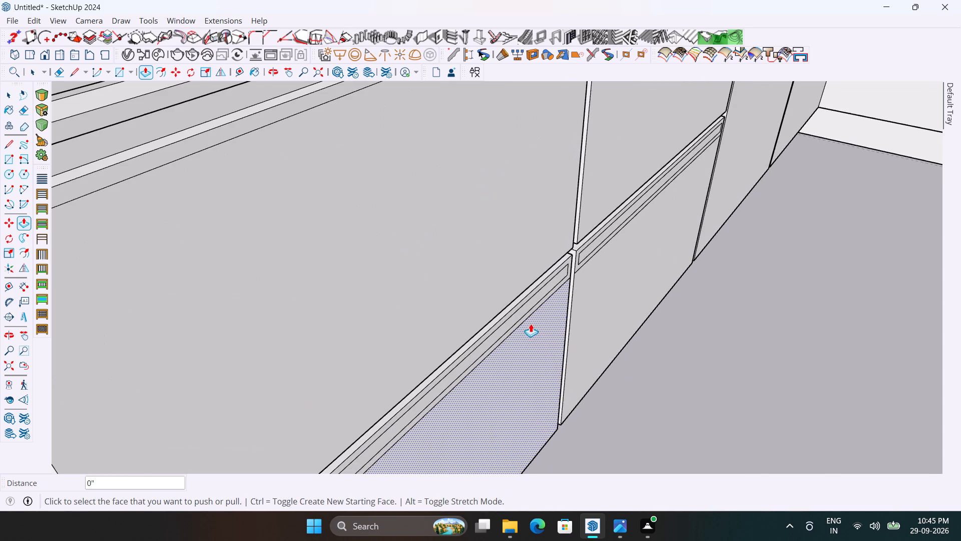
{"action": "double_click", "coordinate": [522, 313]}
{"action": "double_click", "coordinate": [598, 239]}
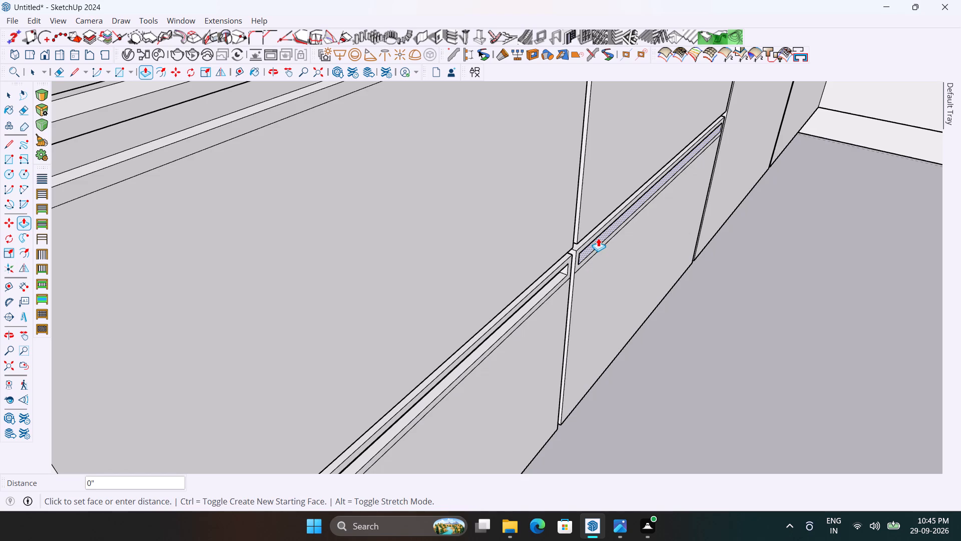
{"action": "scroll", "coordinate": [479, 318], "scroll_direction": "down", "scroll_amount": 7}
{"action": "scroll", "coordinate": [521, 305], "scroll_direction": "up", "scroll_amount": 5}
{"action": "middle_click_drag", "start_coordinate": [518, 308], "coordinate": [510, 302]}
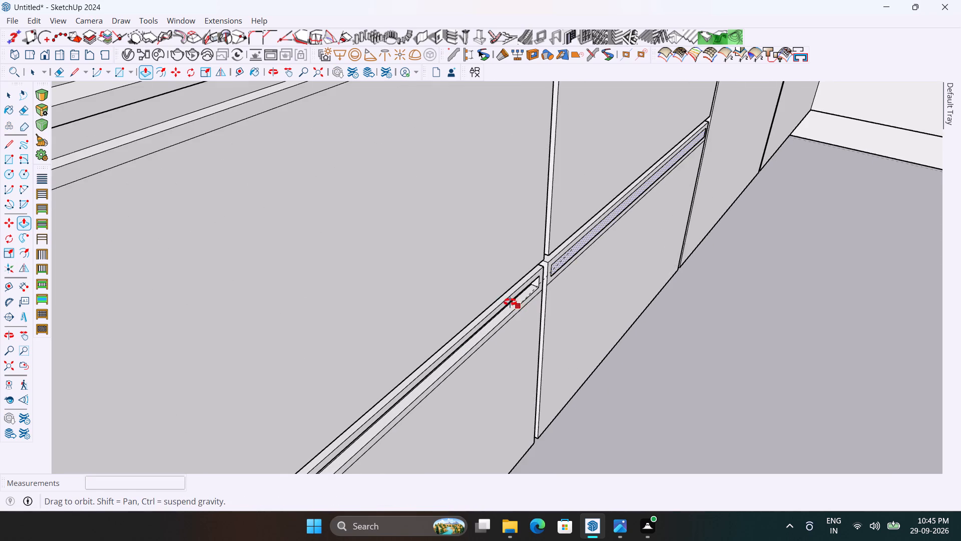
{"action": "middle_click_drag", "start_coordinate": [510, 302], "coordinate": [438, 226]}
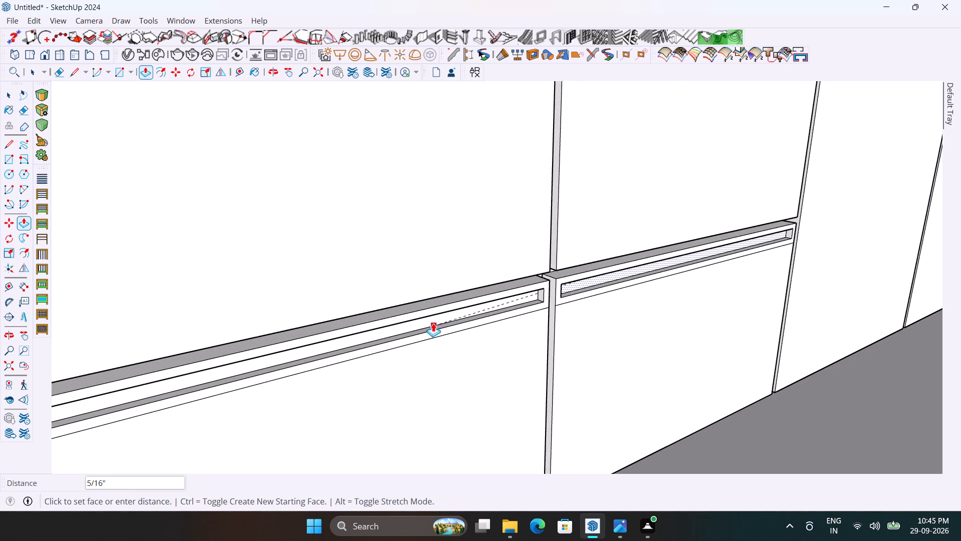
{"action": "left_click", "coordinate": [431, 320]}
Repeat the 5/16 inch recess on the inner strips of the right column's middle and top drawers.
{"action": "scroll", "coordinate": [442, 337], "scroll_direction": "down", "scroll_amount": 5}
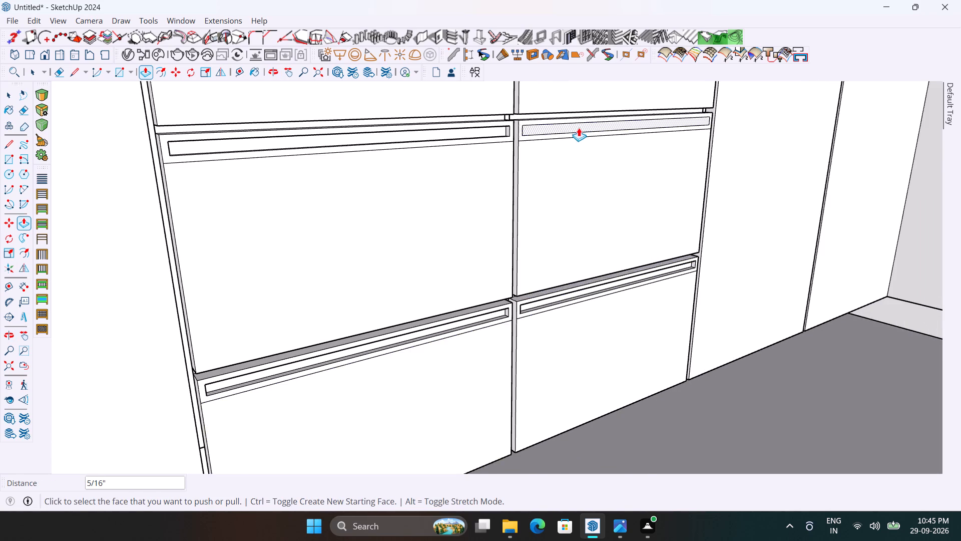
{"action": "scroll", "coordinate": [579, 127], "scroll_direction": "up", "scroll_amount": 3}
{"action": "double_click", "coordinate": [578, 127]}
{"action": "scroll", "coordinate": [500, 217], "scroll_direction": "down", "scroll_amount": 10}
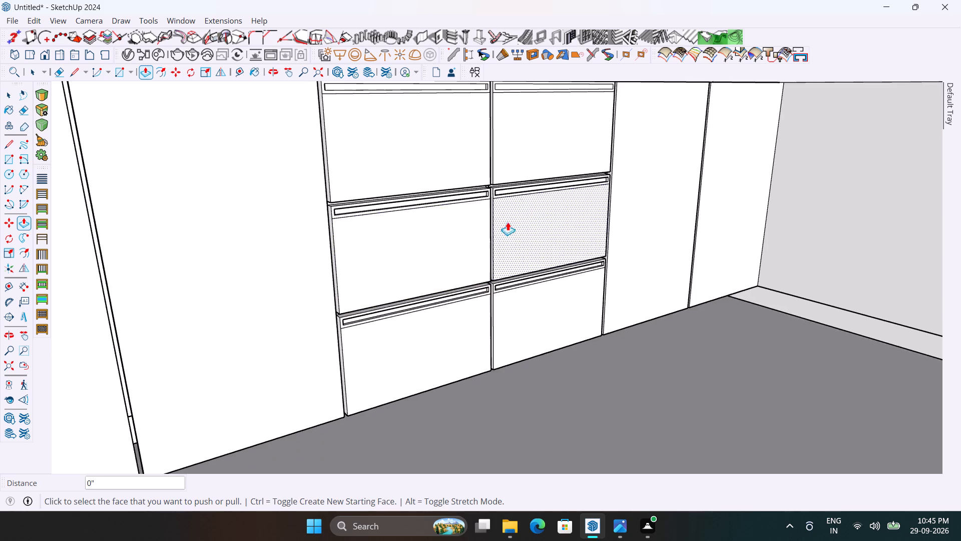
{"action": "scroll", "coordinate": [541, 107], "scroll_direction": "up", "scroll_amount": 3}
{"action": "scroll", "coordinate": [541, 104], "scroll_direction": "down", "scroll_amount": 3}
{"action": "double_click", "coordinate": [546, 89]}
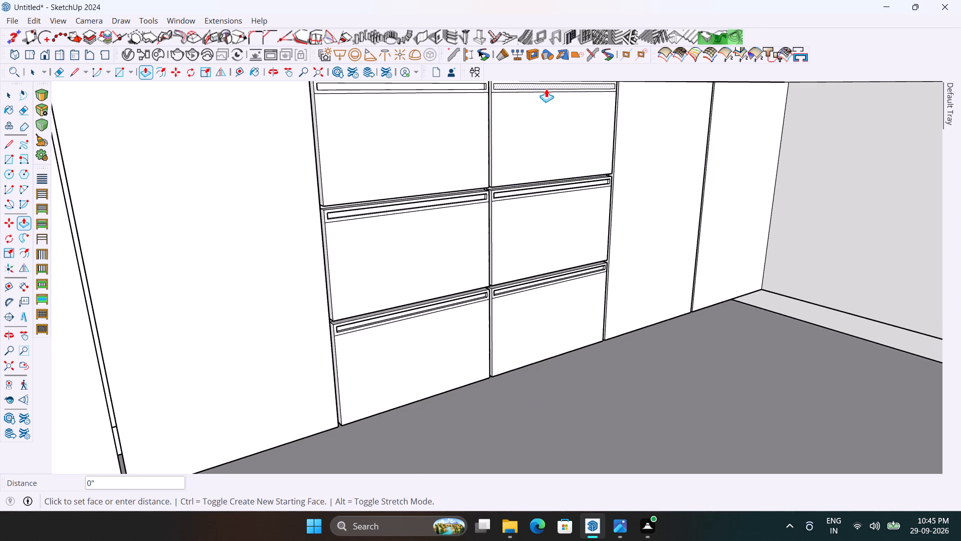
{"action": "scroll", "coordinate": [529, 121], "scroll_direction": "down", "scroll_amount": 9}
{"action": "key", "text": "space"}
Copy the front top edge of the door immediately left of the drawers 1 inch downward.
{"action": "middle_click_drag", "start_coordinate": [542, 183], "coordinate": [584, 261]}
{"action": "scroll", "coordinate": [431, 261], "scroll_direction": "up", "scroll_amount": 4}
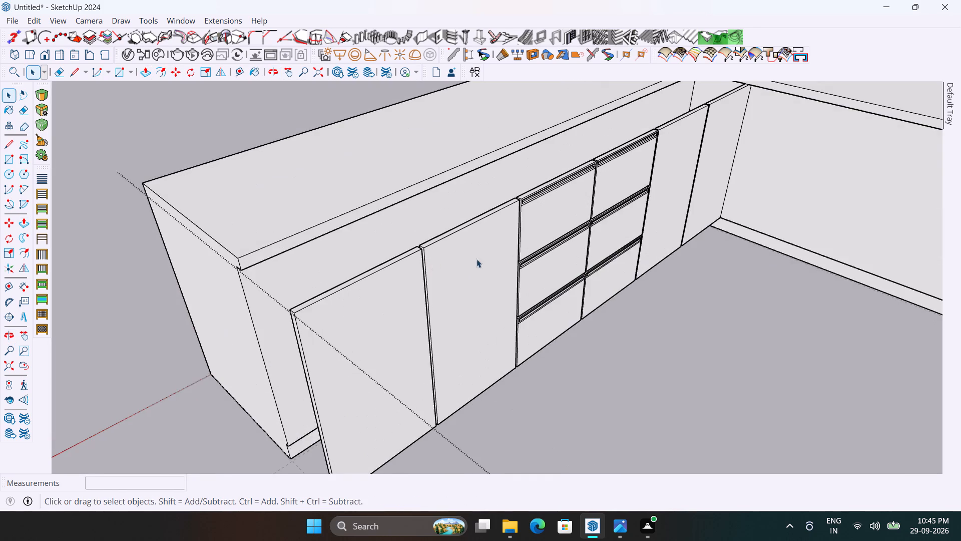
{"action": "scroll", "coordinate": [502, 260], "scroll_direction": "up", "scroll_amount": 3}
{"action": "middle_click_drag", "start_coordinate": [508, 262], "coordinate": [385, 275]}
{"action": "scroll", "coordinate": [411, 201], "scroll_direction": "up", "scroll_amount": 2}
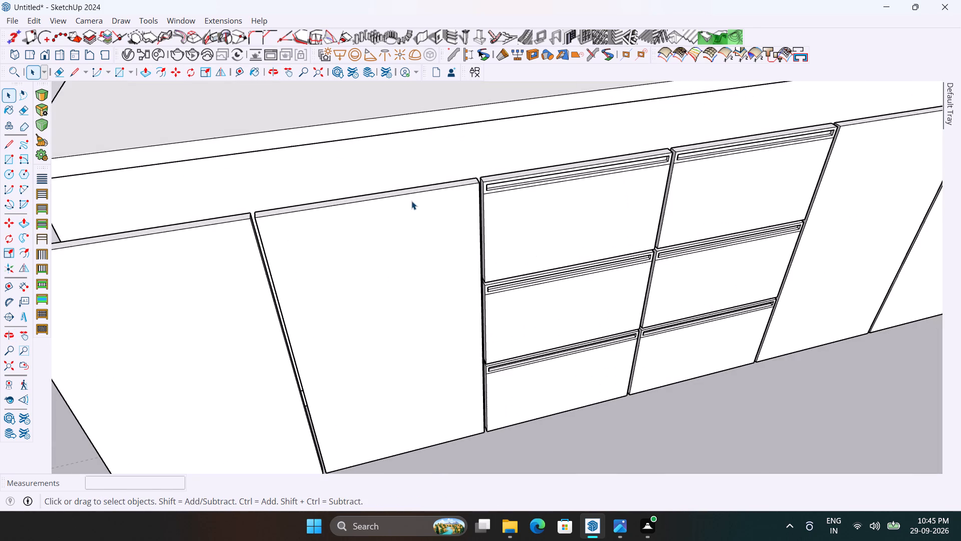
{"action": "key", "text": "m"}
{"action": "scroll", "coordinate": [411, 201], "scroll_direction": "up", "scroll_amount": 3}
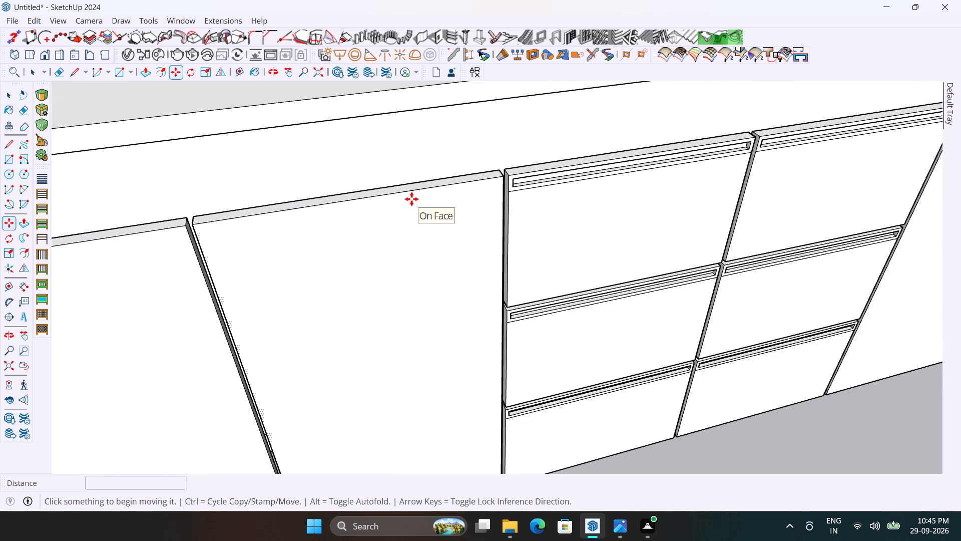
{"action": "left_click", "coordinate": [417, 193], "text": "ctrl"}
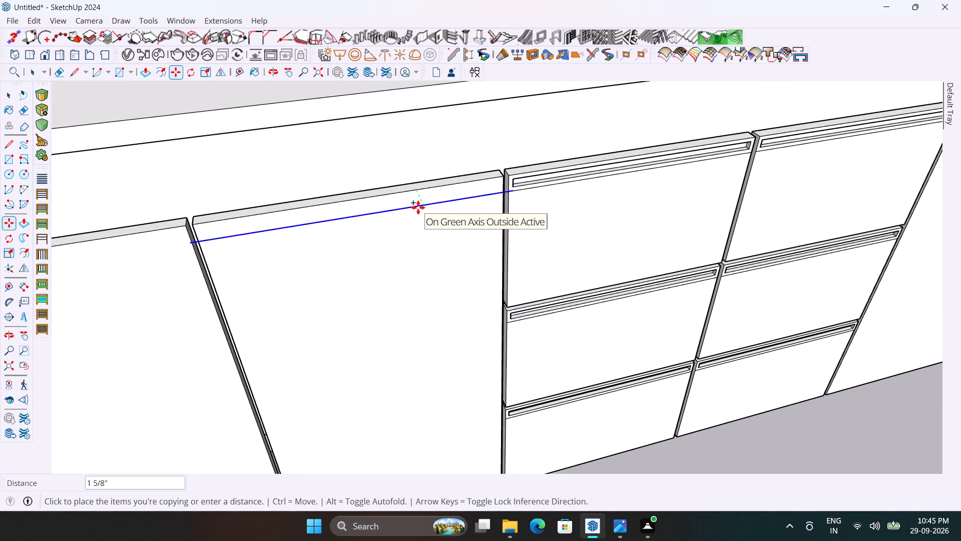
{"action": "key", "text": "1"}
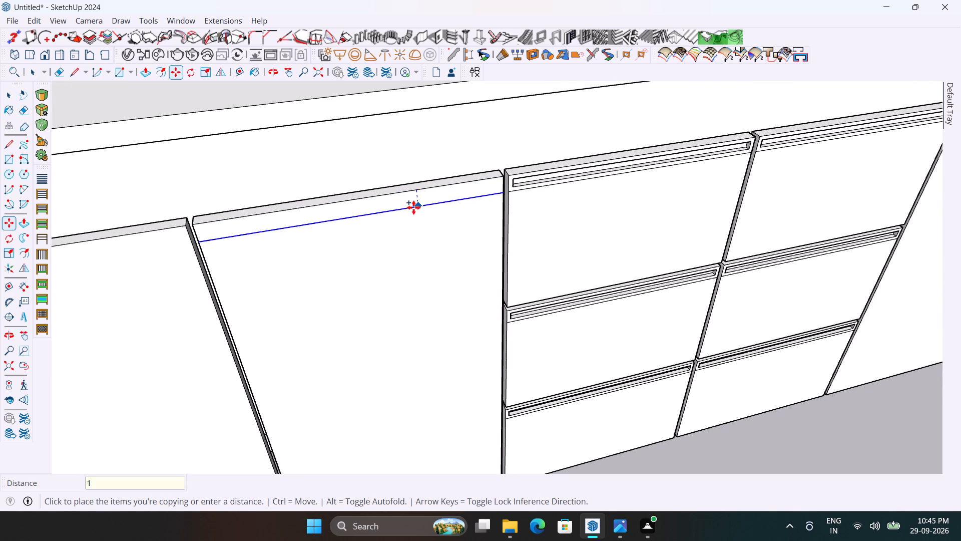
{"action": "key", "text": "Return"}
Copy the front top edge of the far-left door downward, level with the adjacent door's strip line.
{"action": "scroll", "coordinate": [413, 207], "scroll_direction": "down", "scroll_amount": 4}
{"action": "scroll", "coordinate": [213, 237], "scroll_direction": "up", "scroll_amount": 3}
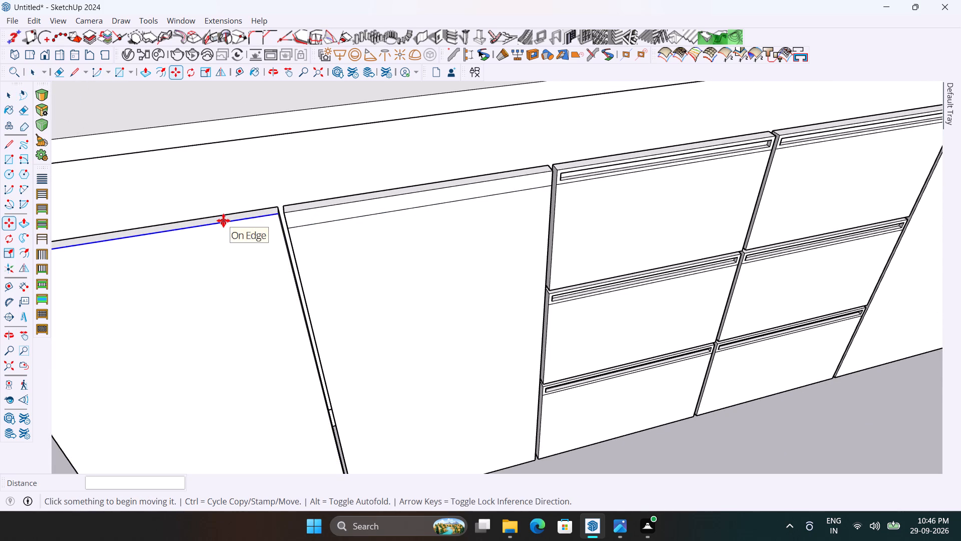
{"action": "left_click", "coordinate": [223, 220], "text": "ctrl"}
{"action": "left_click", "coordinate": [230, 238]}
{"action": "scroll", "coordinate": [226, 243], "scroll_direction": "down", "scroll_amount": 11}
Copy the front top edge of the door immediately right of the drawers a short distance downward to form a strip line.
{"action": "scroll", "coordinate": [631, 188], "scroll_direction": "up", "scroll_amount": 2}
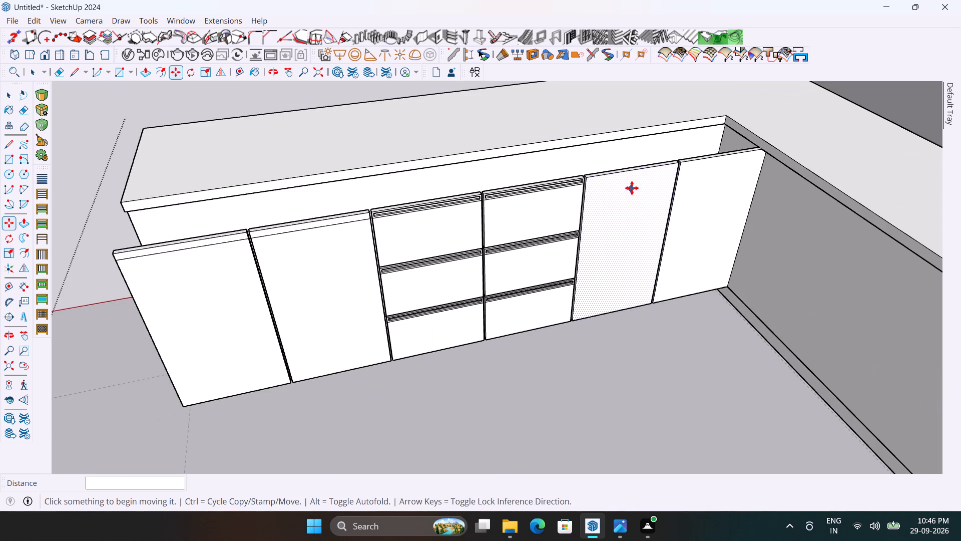
{"action": "scroll", "coordinate": [632, 188], "scroll_direction": "up", "scroll_amount": 6}
{"action": "left_click", "coordinate": [637, 152]}
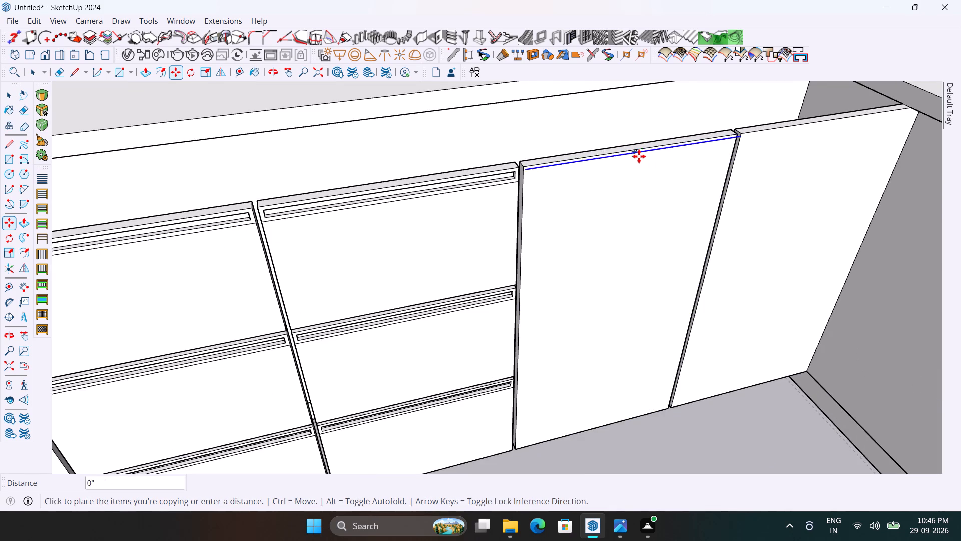
{"action": "left_click", "coordinate": [638, 167]}
{"action": "scroll", "coordinate": [611, 176], "scroll_direction": "down", "scroll_amount": 4}
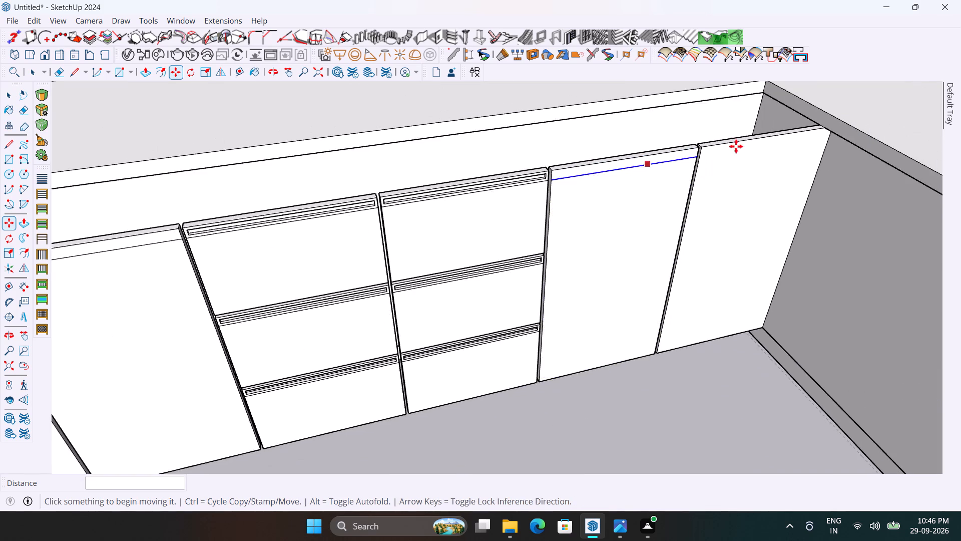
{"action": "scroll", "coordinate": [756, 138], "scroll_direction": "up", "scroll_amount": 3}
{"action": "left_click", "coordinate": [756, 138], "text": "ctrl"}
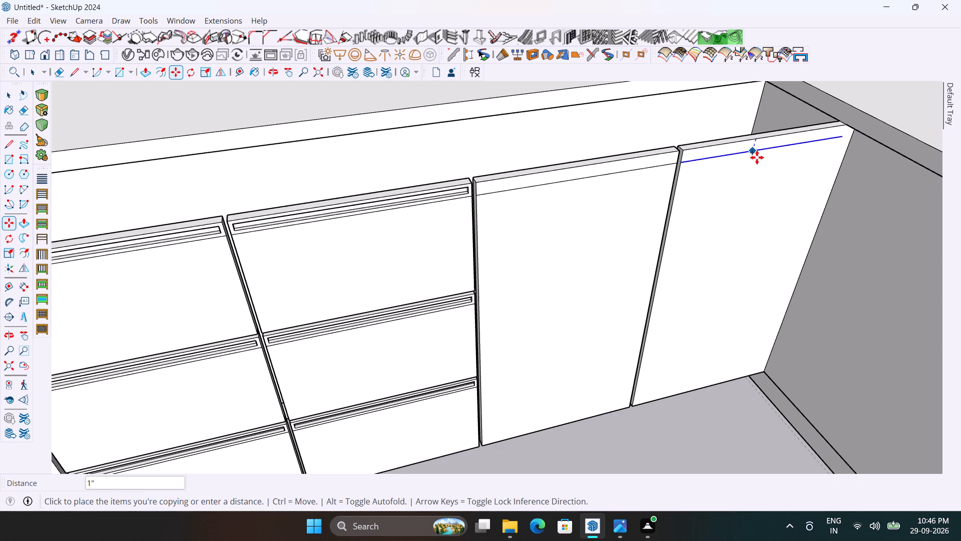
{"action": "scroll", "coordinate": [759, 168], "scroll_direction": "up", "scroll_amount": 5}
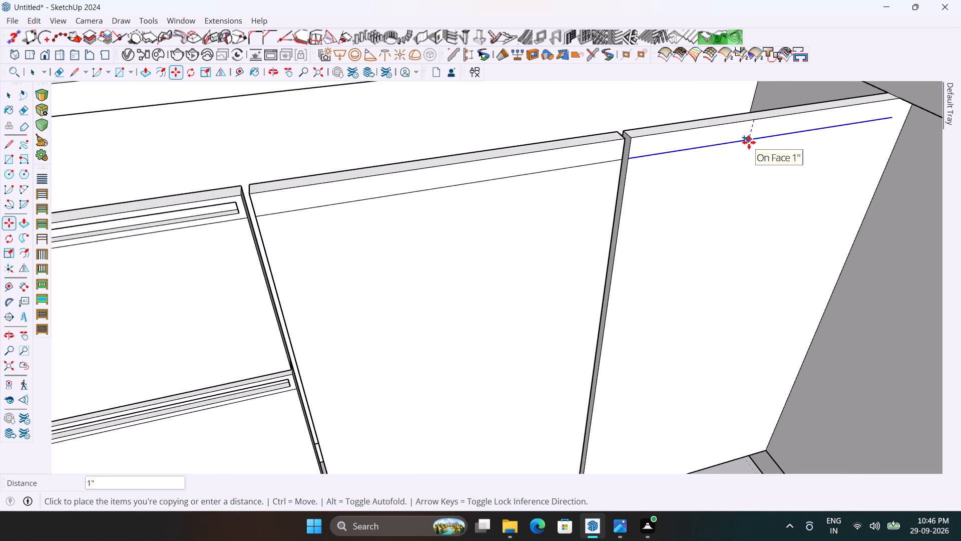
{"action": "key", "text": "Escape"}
Copy the front top edge of the far-right door 1 inch downward.
{"action": "scroll", "coordinate": [674, 160], "scroll_direction": "down", "scroll_amount": 4}
{"action": "middle_click_drag", "start_coordinate": [772, 164], "coordinate": [768, 69]}
{"action": "scroll", "coordinate": [805, 118], "scroll_direction": "up", "scroll_amount": 4}
{"action": "middle_click_drag", "start_coordinate": [800, 147], "coordinate": [815, 230]}
{"action": "scroll", "coordinate": [781, 159], "scroll_direction": "up", "scroll_amount": 3}
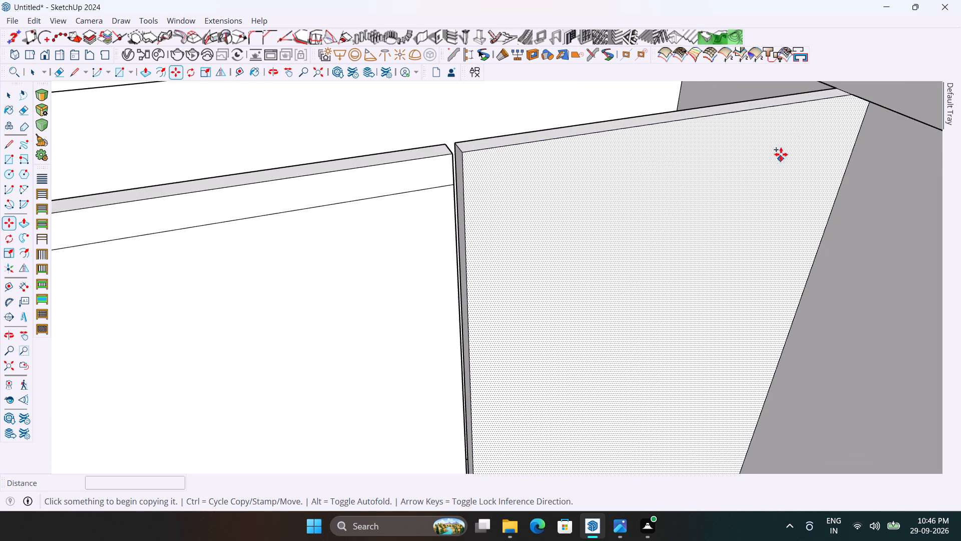
{"action": "left_click", "coordinate": [774, 109], "text": "ctrl"}
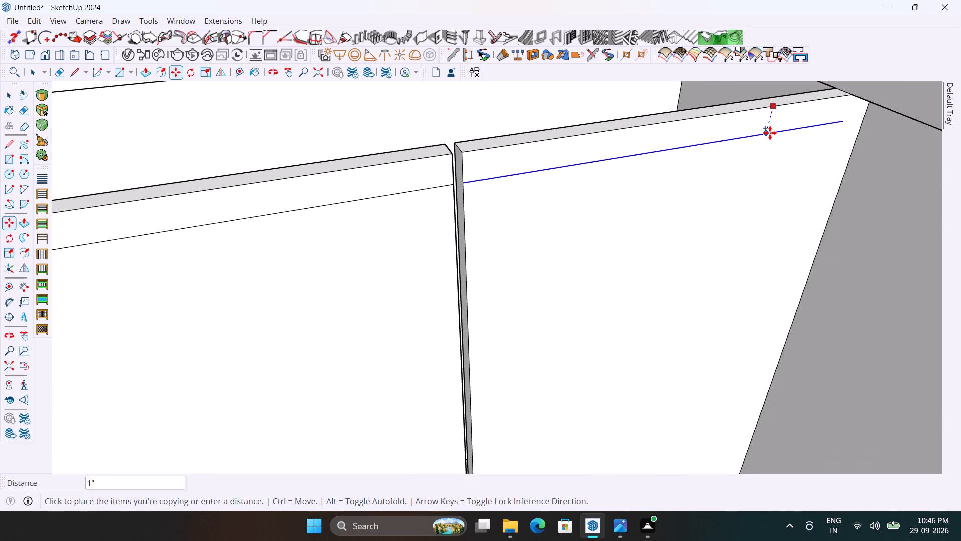
{"action": "left_click", "coordinate": [770, 133]}
Draw a line of about 1 inch extending the far-right door's copied edge to the door's outer side edge.
{"action": "key", "text": "l"}
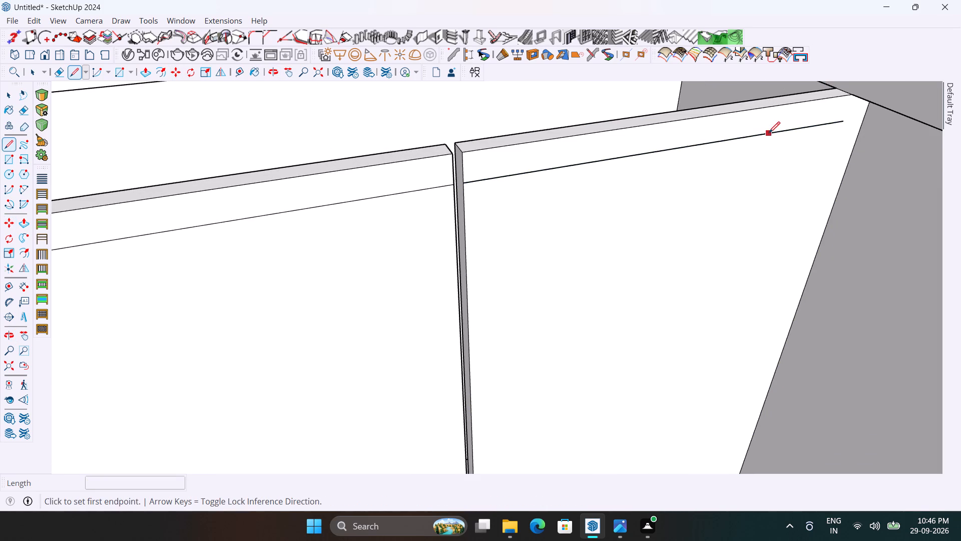
{"action": "left_click", "coordinate": [840, 125]}
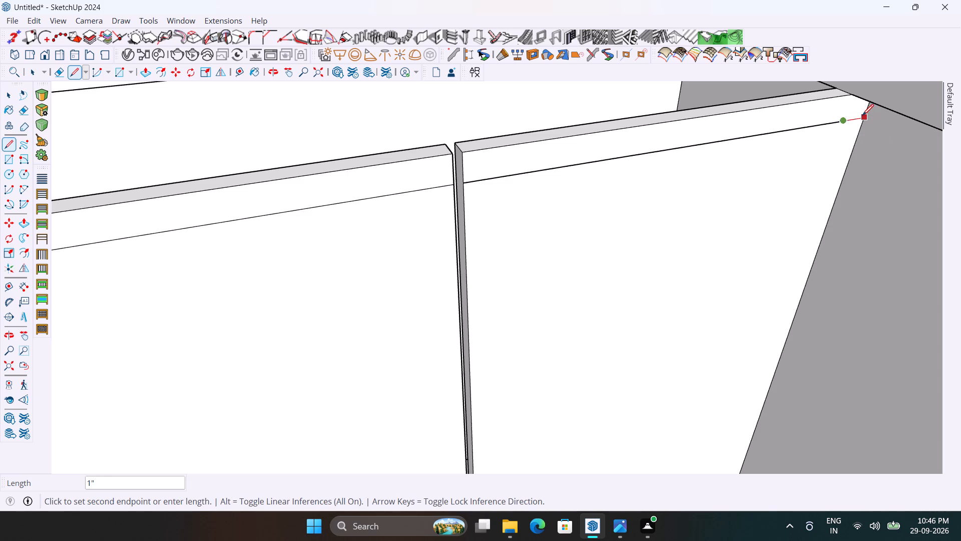
{"action": "left_click", "coordinate": [862, 115]}
Offset the top strip of the door immediately left of the drawers inward about 1/4 inch, matching the adjacent drawer's groove outline.
{"action": "scroll", "coordinate": [862, 115], "scroll_direction": "down", "scroll_amount": 8}
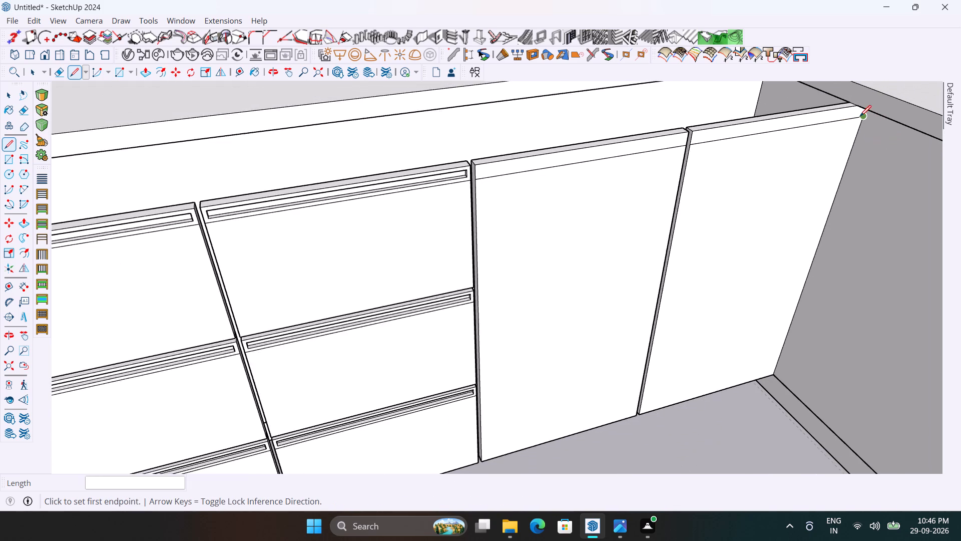
{"action": "scroll", "coordinate": [860, 116], "scroll_direction": "down", "scroll_amount": 4}
{"action": "scroll", "coordinate": [817, 135], "scroll_direction": "down", "scroll_amount": 6}
{"action": "scroll", "coordinate": [522, 232], "scroll_direction": "up", "scroll_amount": 3}
{"action": "scroll", "coordinate": [407, 230], "scroll_direction": "up", "scroll_amount": 2}
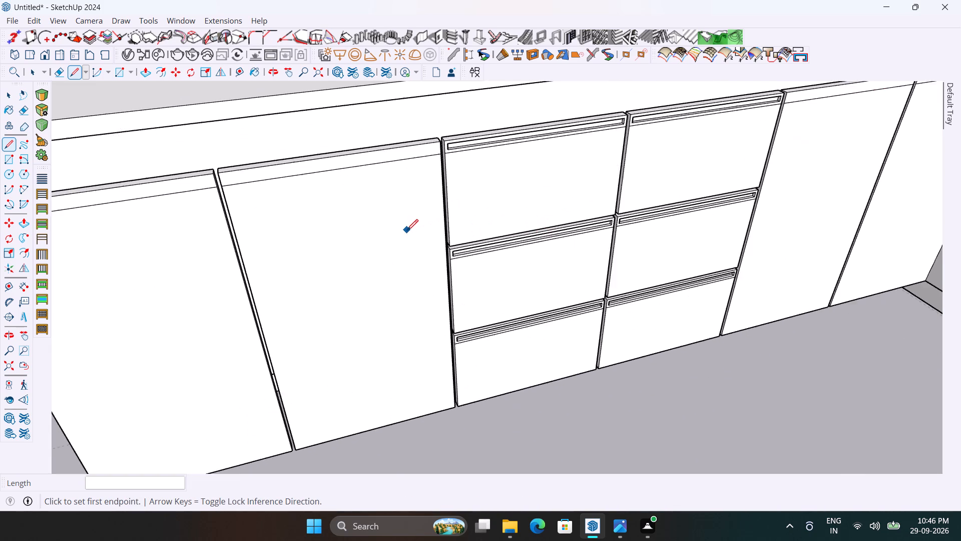
{"action": "scroll", "coordinate": [407, 230], "scroll_direction": "up", "scroll_amount": 1}
{"action": "key", "text": "f"}
{"action": "scroll", "coordinate": [372, 124], "scroll_direction": "up", "scroll_amount": 1}
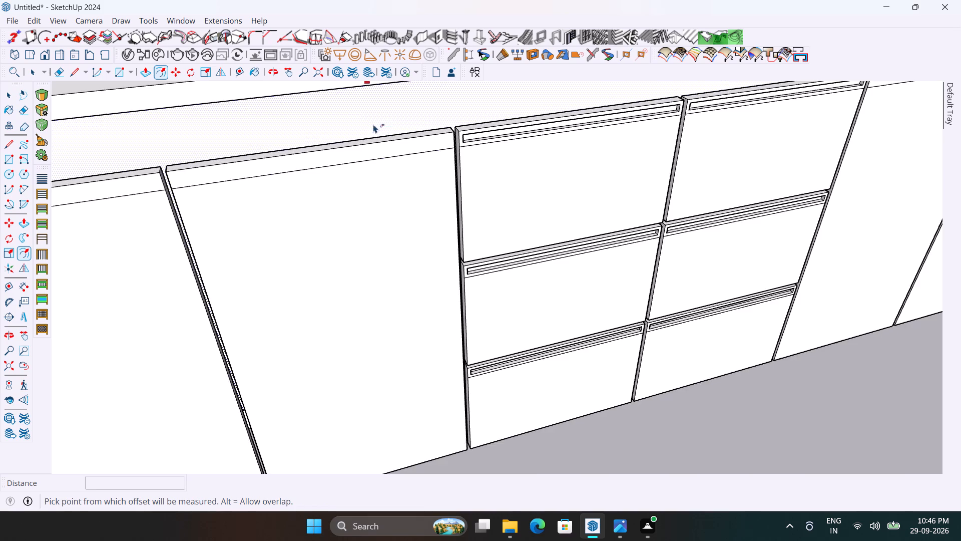
{"action": "scroll", "coordinate": [383, 151], "scroll_direction": "up", "scroll_amount": 3}
{"action": "left_click", "coordinate": [384, 155]}
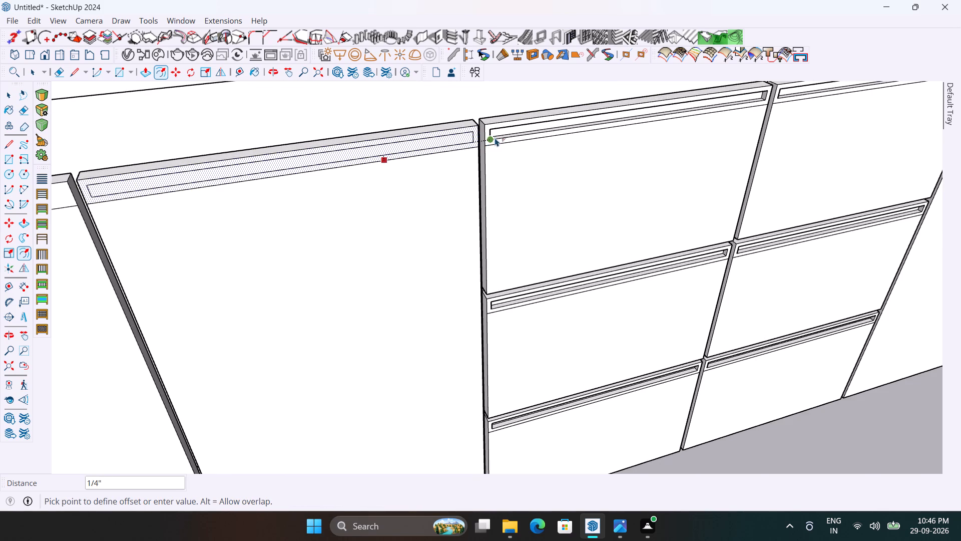
{"action": "scroll", "coordinate": [495, 138], "scroll_direction": "up", "scroll_amount": 4}
{"action": "left_click", "coordinate": [491, 137]}
Repeat the inward offset on the top strips of the far-left door and both doors right of the drawers.
{"action": "scroll", "coordinate": [574, 128], "scroll_direction": "down", "scroll_amount": 10}
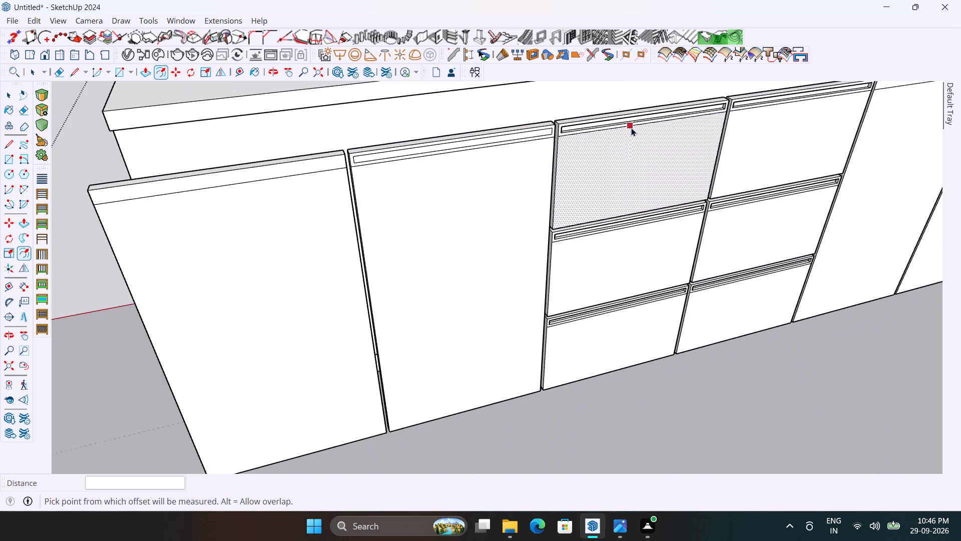
{"action": "scroll", "coordinate": [354, 160], "scroll_direction": "up", "scroll_amount": 3}
{"action": "double_click", "coordinate": [316, 164]}
{"action": "scroll", "coordinate": [248, 176], "scroll_direction": "down", "scroll_amount": 5}
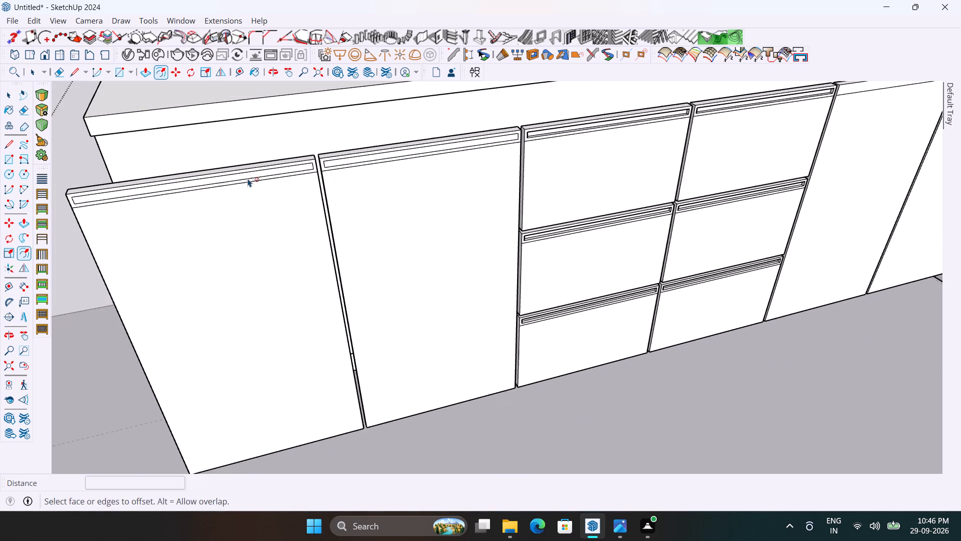
{"action": "scroll", "coordinate": [381, 263], "scroll_direction": "down", "scroll_amount": 5}
{"action": "scroll", "coordinate": [658, 163], "scroll_direction": "up", "scroll_amount": 8}
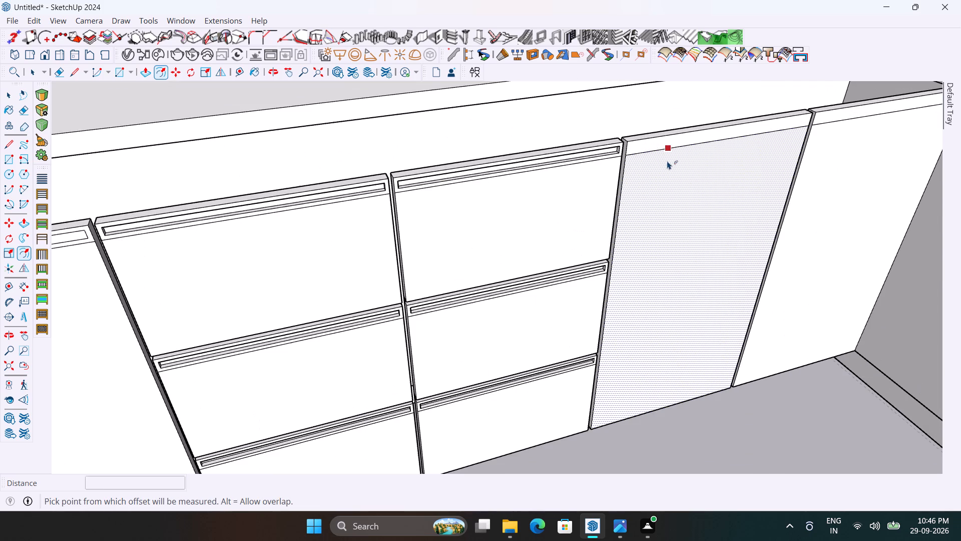
{"action": "double_click", "coordinate": [673, 139]}
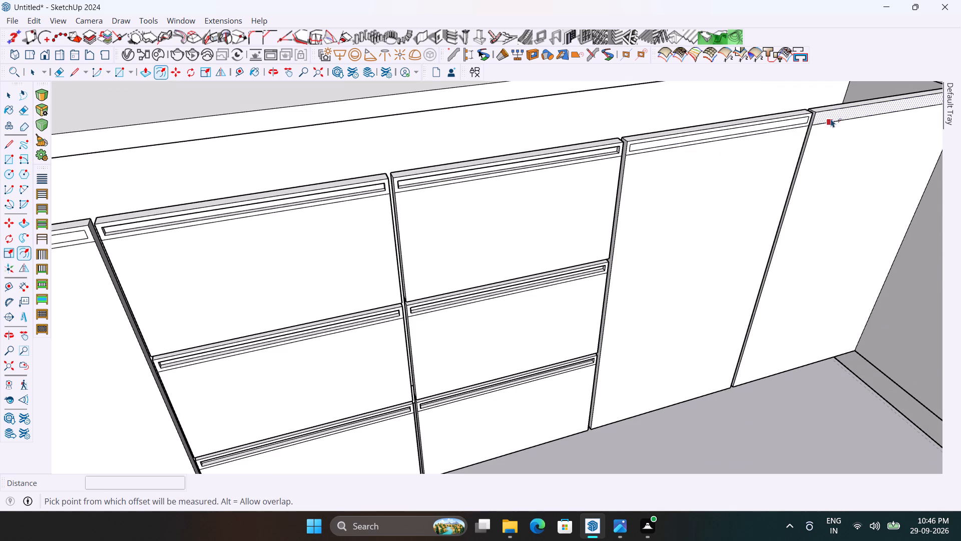
{"action": "double_click", "coordinate": [835, 113]}
Push in the inner strip of the door immediately right of the drawers to the adjacent drawer's groove depth.
{"action": "scroll", "coordinate": [694, 147], "scroll_direction": "up", "scroll_amount": 2}
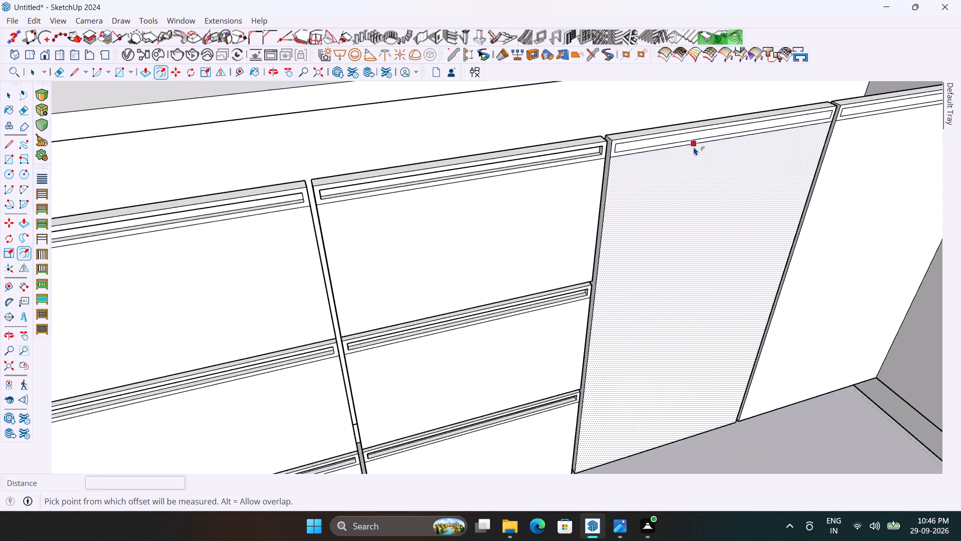
{"action": "scroll", "coordinate": [694, 147], "scroll_direction": "up", "scroll_amount": 1}
{"action": "key", "text": "space"}
{"action": "type", "text": "p"}
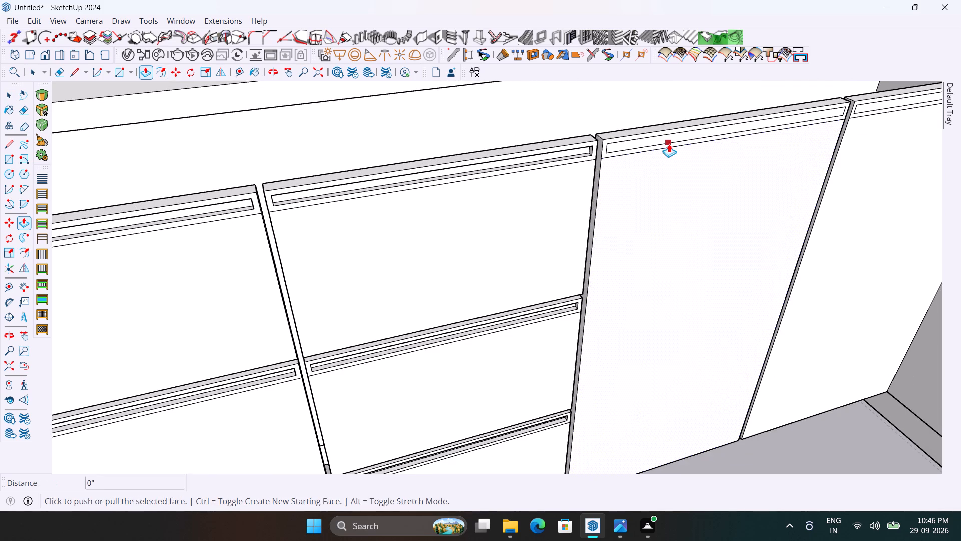
{"action": "key", "text": "space"}
{"action": "scroll", "coordinate": [713, 214], "scroll_direction": "down", "scroll_amount": 7}
{"action": "left_click", "coordinate": [784, 416]}
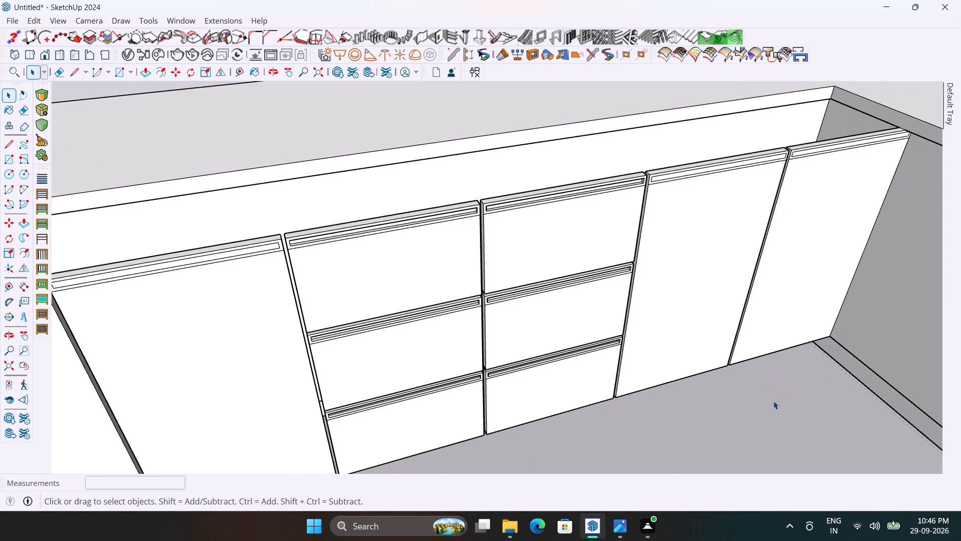
{"action": "key", "text": "p"}
{"action": "scroll", "coordinate": [650, 194], "scroll_direction": "up", "scroll_amount": 13}
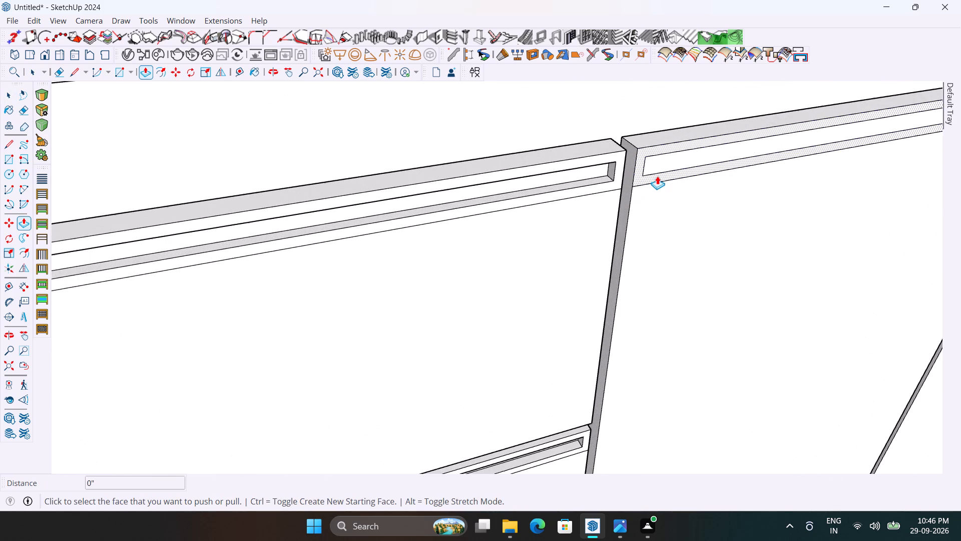
{"action": "left_click", "coordinate": [658, 165]}
{"action": "left_click", "coordinate": [582, 176]}
{"action": "scroll", "coordinate": [514, 173], "scroll_direction": "down", "scroll_amount": 2}
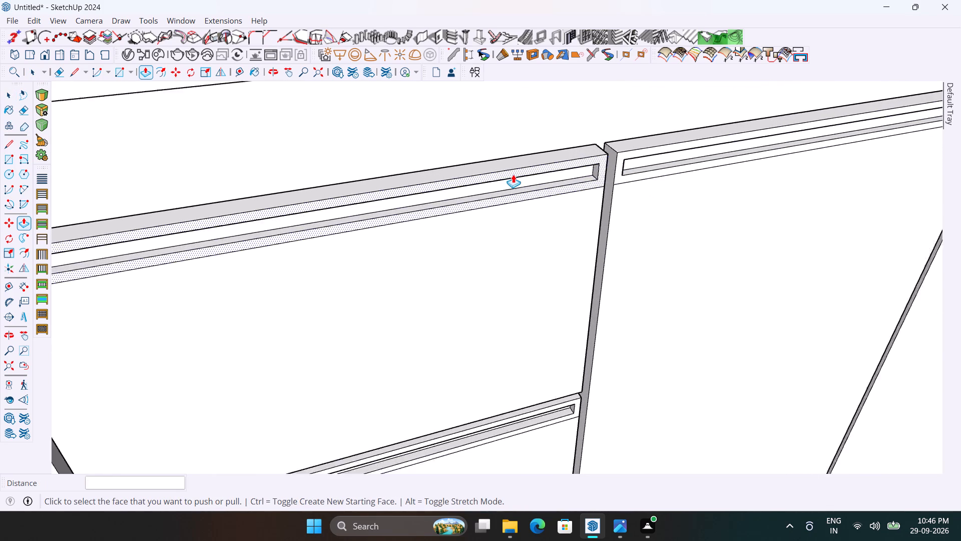
Repeat the recess on the inner strips of the far-right door and the door immediately left of the drawers.
{"action": "scroll", "coordinate": [513, 174], "scroll_direction": "down", "scroll_amount": 9}
{"action": "scroll", "coordinate": [764, 139], "scroll_direction": "up", "scroll_amount": 4}
{"action": "double_click", "coordinate": [799, 134]}
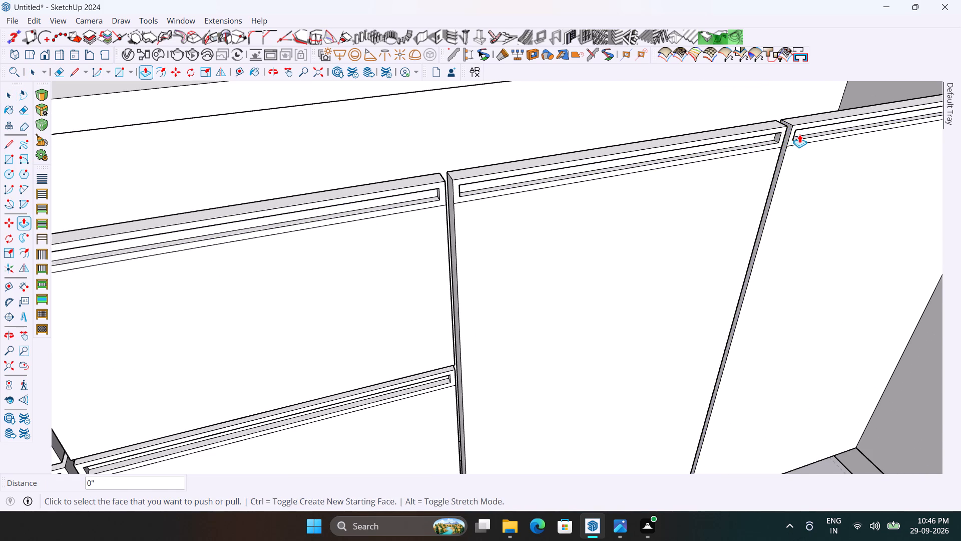
{"action": "scroll", "coordinate": [799, 134], "scroll_direction": "down", "scroll_amount": 12}
{"action": "scroll", "coordinate": [317, 218], "scroll_direction": "up", "scroll_amount": 4}
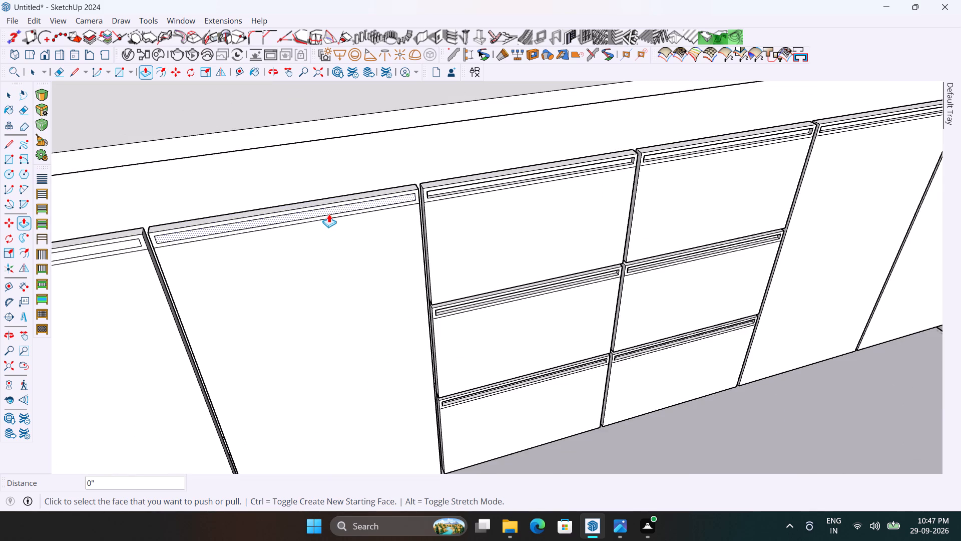
{"action": "double_click", "coordinate": [329, 214]}
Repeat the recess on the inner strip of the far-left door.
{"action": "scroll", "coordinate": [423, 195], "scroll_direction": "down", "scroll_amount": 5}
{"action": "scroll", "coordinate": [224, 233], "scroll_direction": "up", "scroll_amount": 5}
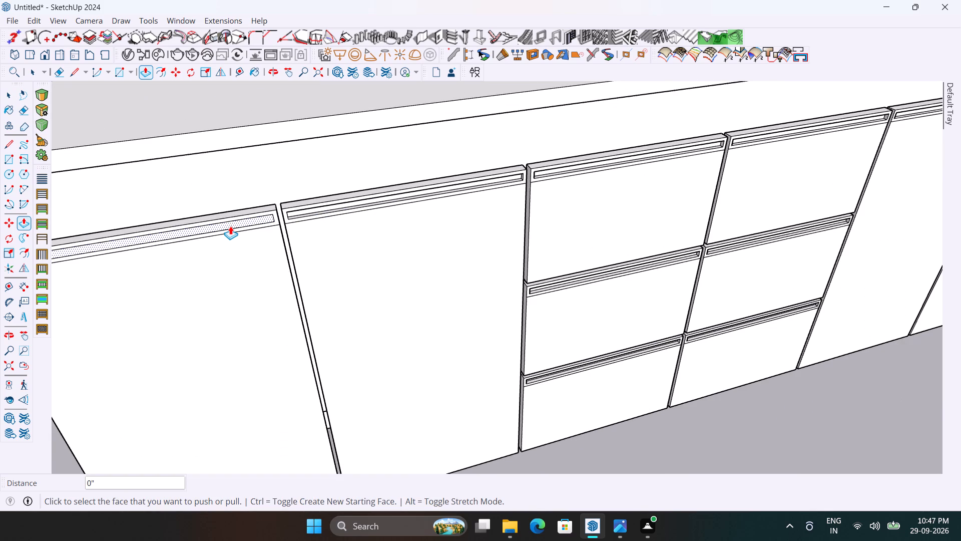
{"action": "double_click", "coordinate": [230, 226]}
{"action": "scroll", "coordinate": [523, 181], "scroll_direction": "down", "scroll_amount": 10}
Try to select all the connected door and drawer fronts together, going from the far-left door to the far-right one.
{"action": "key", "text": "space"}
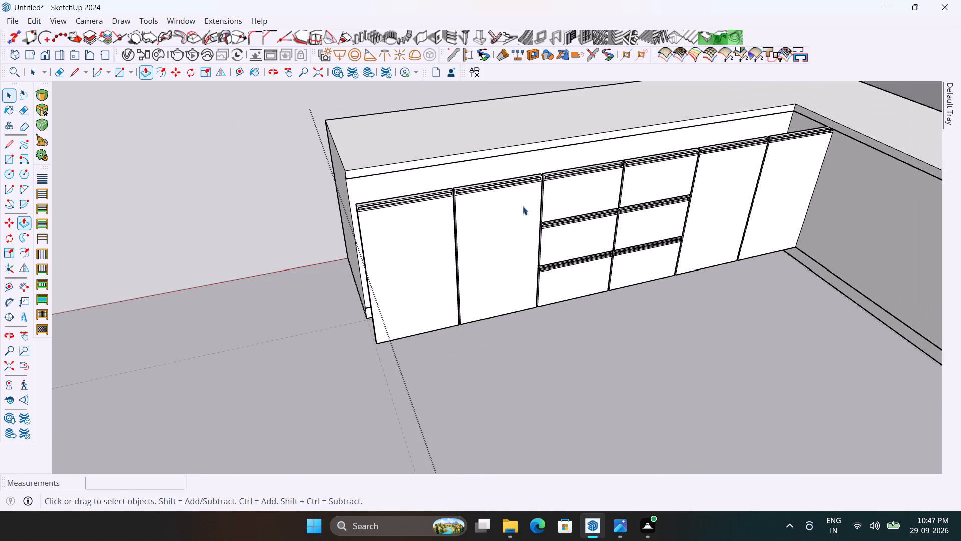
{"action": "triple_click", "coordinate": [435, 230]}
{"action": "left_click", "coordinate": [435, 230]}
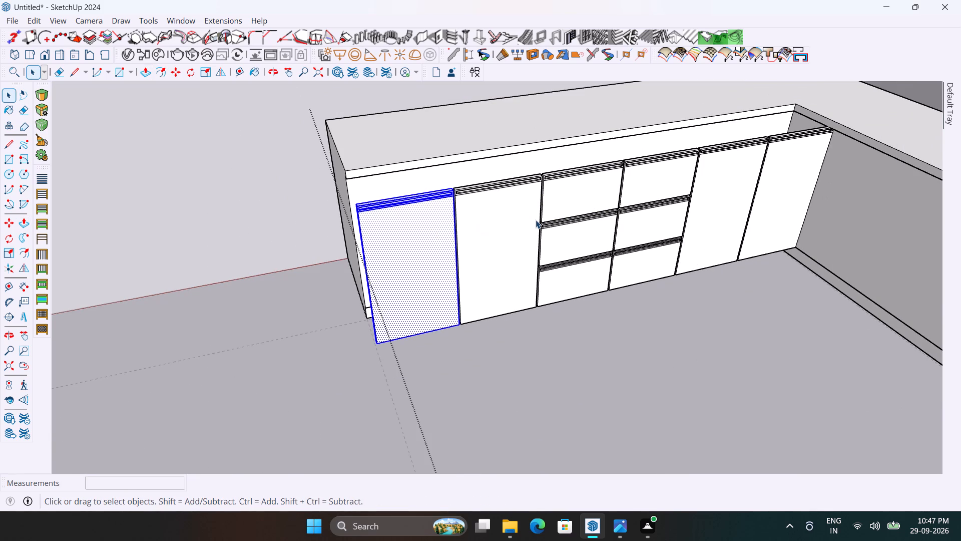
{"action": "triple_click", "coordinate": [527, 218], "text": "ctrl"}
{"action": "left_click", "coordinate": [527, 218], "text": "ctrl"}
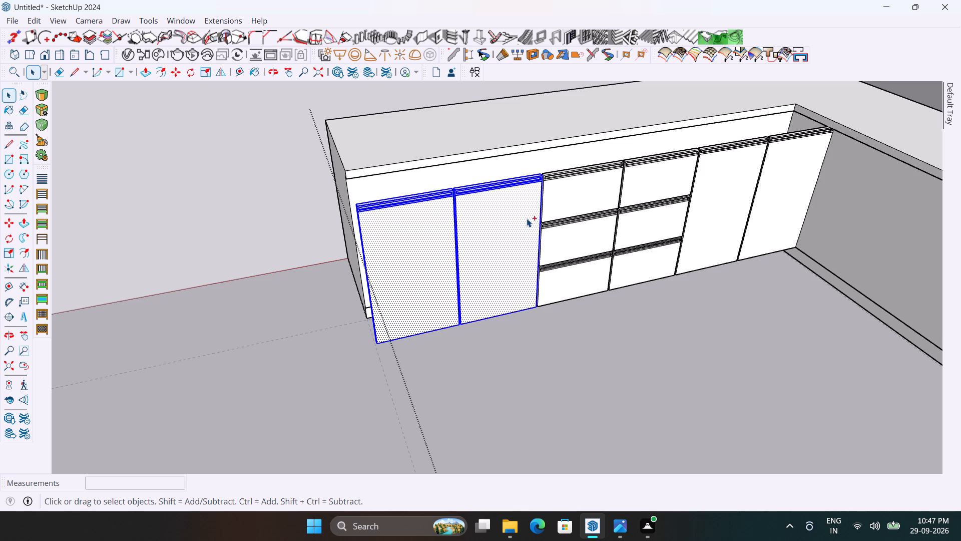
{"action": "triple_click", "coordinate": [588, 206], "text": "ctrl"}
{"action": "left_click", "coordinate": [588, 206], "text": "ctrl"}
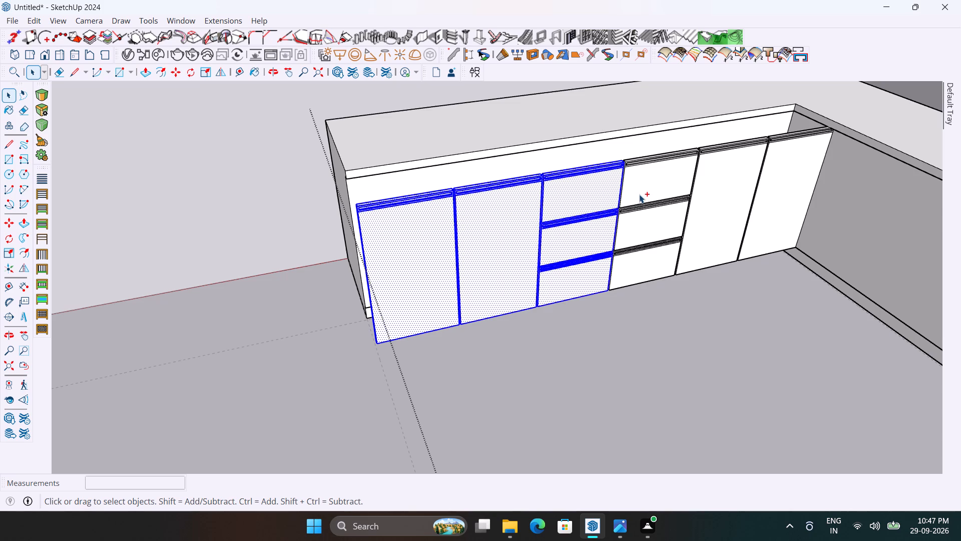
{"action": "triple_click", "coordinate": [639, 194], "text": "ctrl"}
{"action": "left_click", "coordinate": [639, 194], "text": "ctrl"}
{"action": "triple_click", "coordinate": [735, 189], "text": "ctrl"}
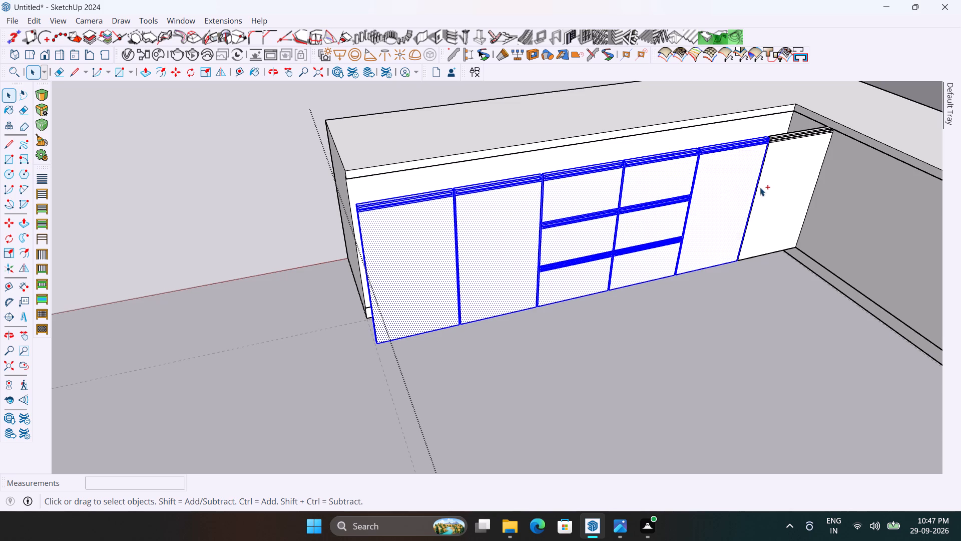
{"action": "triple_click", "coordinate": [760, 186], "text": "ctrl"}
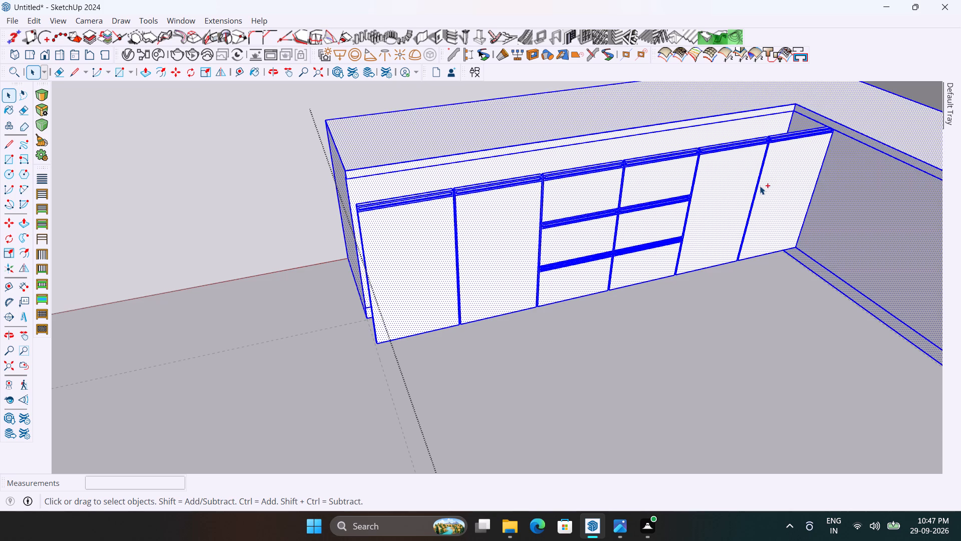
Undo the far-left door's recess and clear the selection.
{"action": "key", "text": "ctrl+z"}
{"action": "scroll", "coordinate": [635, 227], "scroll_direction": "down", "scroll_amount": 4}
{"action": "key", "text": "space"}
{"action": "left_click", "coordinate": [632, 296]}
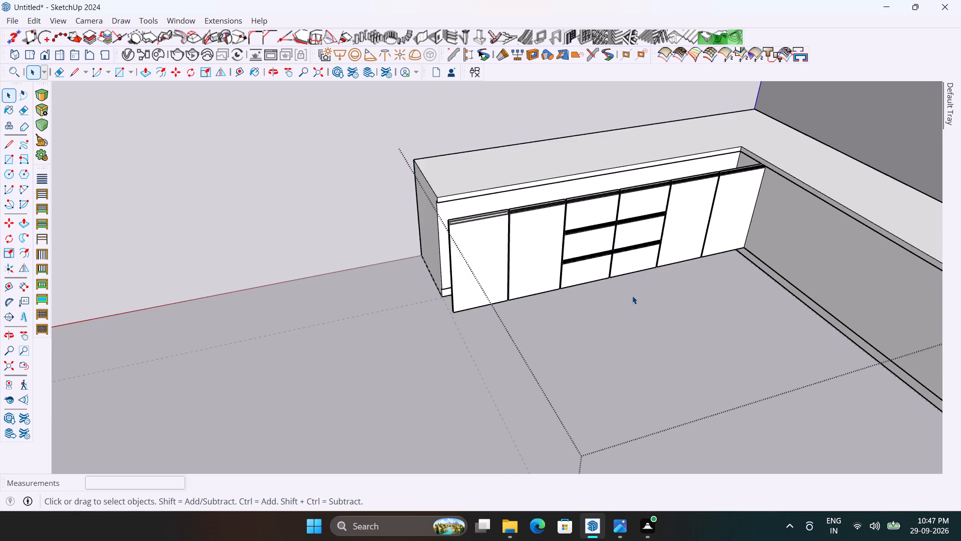
Examine the far-right door's junction with the side counter and the whole row of cabinet fronts.
{"action": "scroll", "coordinate": [757, 234], "scroll_direction": "up", "scroll_amount": 6}
{"action": "middle_click_drag", "start_coordinate": [756, 223], "coordinate": [653, 202]}
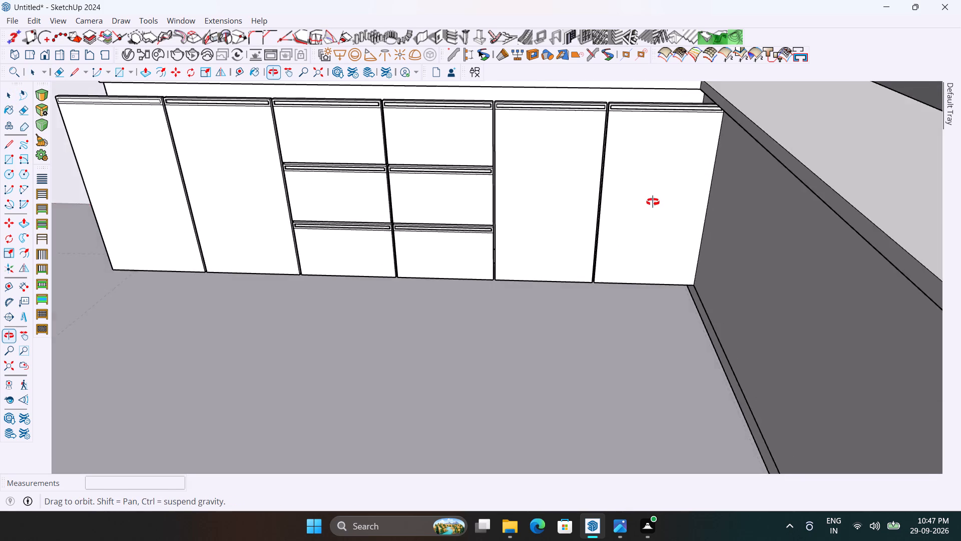
{"action": "middle_click_drag", "start_coordinate": [653, 202], "coordinate": [640, 213]}
{"action": "scroll", "coordinate": [673, 181], "scroll_direction": "up", "scroll_amount": 4}
{"action": "middle_click_drag", "start_coordinate": [733, 183], "coordinate": [721, 186]}
{"action": "scroll", "coordinate": [712, 187], "scroll_direction": "up", "scroll_amount": 3}
{"action": "scroll", "coordinate": [712, 180], "scroll_direction": "down", "scroll_amount": 8}
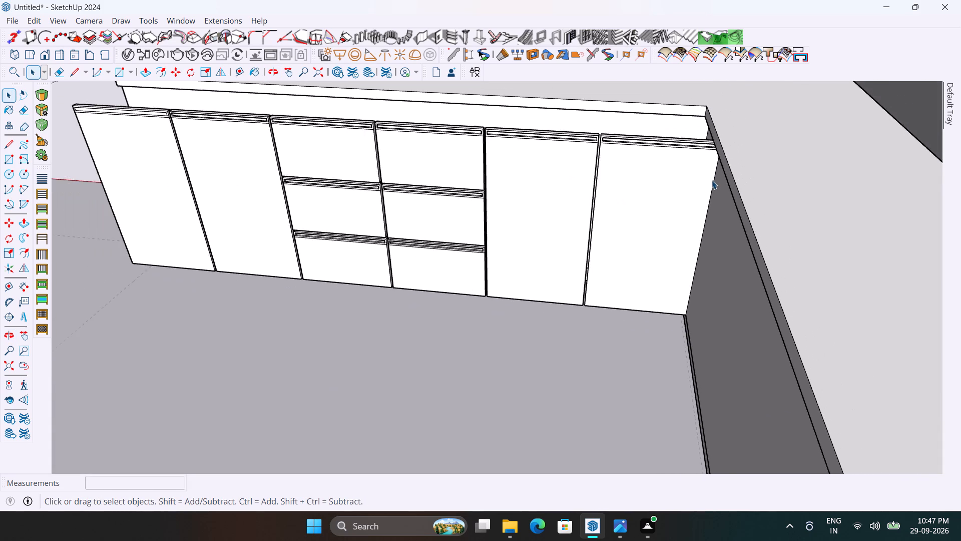
{"action": "scroll", "coordinate": [712, 180], "scroll_direction": "down", "scroll_amount": 4}
{"action": "scroll", "coordinate": [564, 193], "scroll_direction": "down", "scroll_amount": 3}
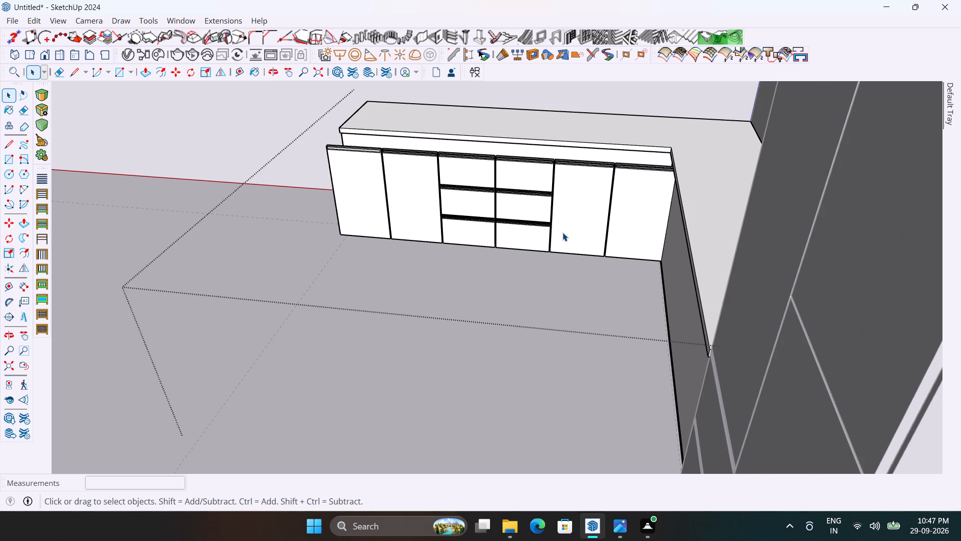
Select all door and drawer fronts except the far-right door, with their edges, and make them one group.
{"action": "middle_click_drag", "start_coordinate": [567, 233], "coordinate": [679, 342], "text": "alt"}
{"action": "triple_click", "coordinate": [570, 208], "text": "ctrl"}
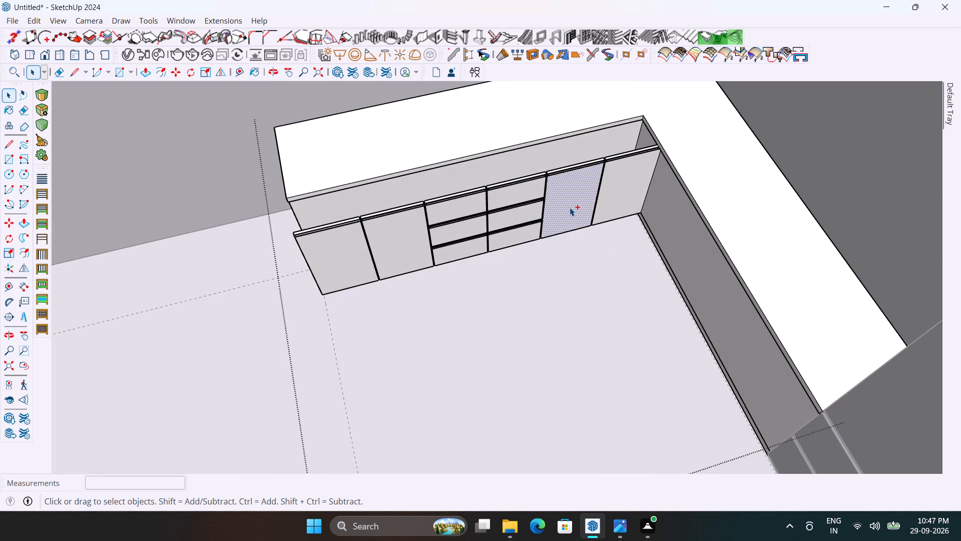
{"action": "triple_click", "coordinate": [516, 195], "text": "ctrl"}
{"action": "left_click", "coordinate": [516, 195], "text": "ctrl"}
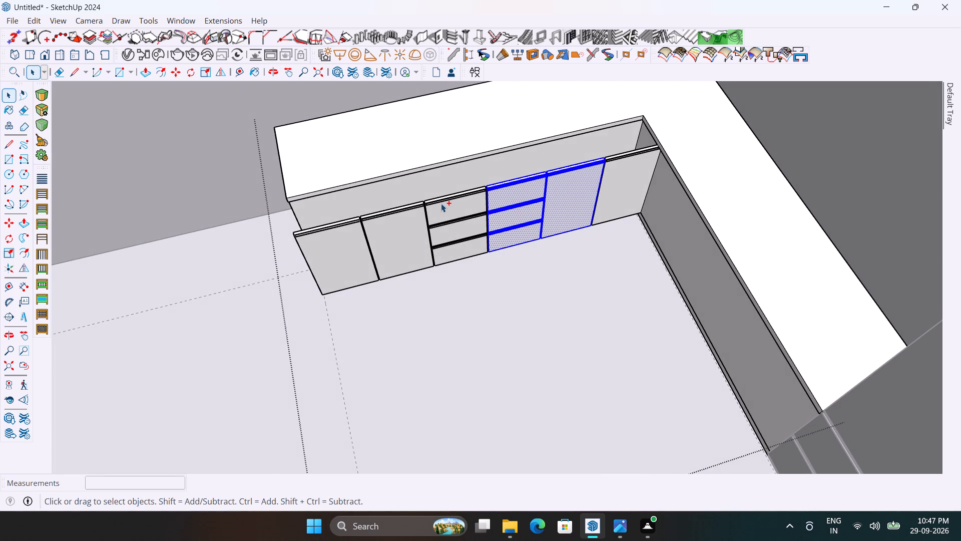
{"action": "triple_click", "coordinate": [441, 203], "text": "ctrl"}
{"action": "left_click", "coordinate": [441, 203], "text": "ctrl"}
{"action": "triple_click", "coordinate": [409, 217], "text": "ctrl"}
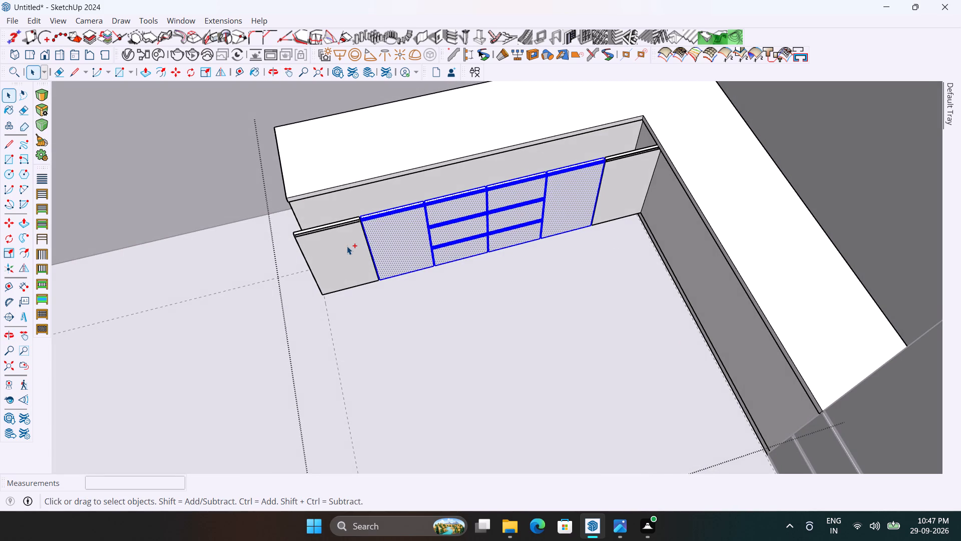
{"action": "double_click", "coordinate": [347, 246], "text": "ctrl"}
{"action": "double_click", "coordinate": [347, 246], "text": "ctrl"}
{"action": "middle_click_drag", "start_coordinate": [371, 283], "coordinate": [491, 280]}
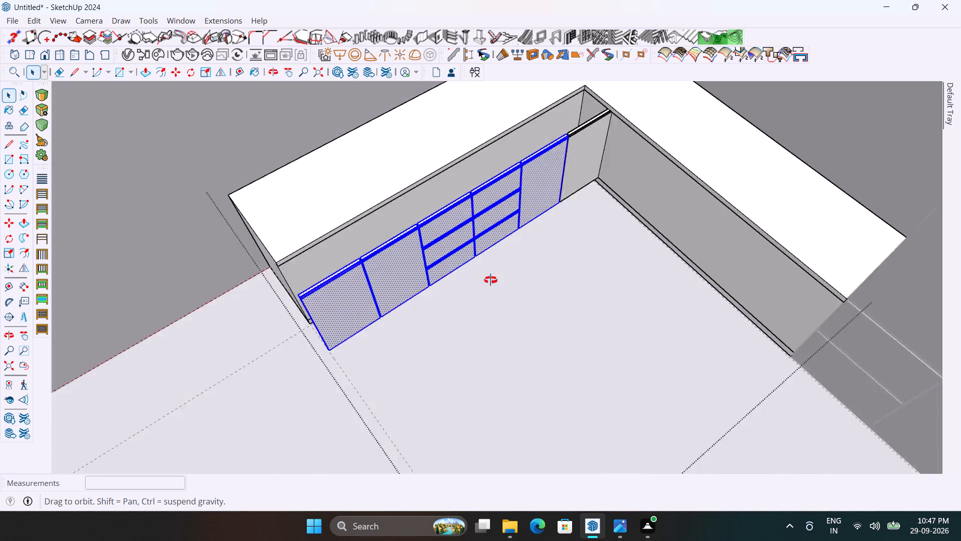
{"action": "middle_click_drag", "start_coordinate": [491, 280], "coordinate": [615, 179]}
{"action": "scroll", "coordinate": [398, 388], "scroll_direction": "up", "scroll_amount": 4}
{"action": "scroll", "coordinate": [350, 406], "scroll_direction": "up", "scroll_amount": 3}
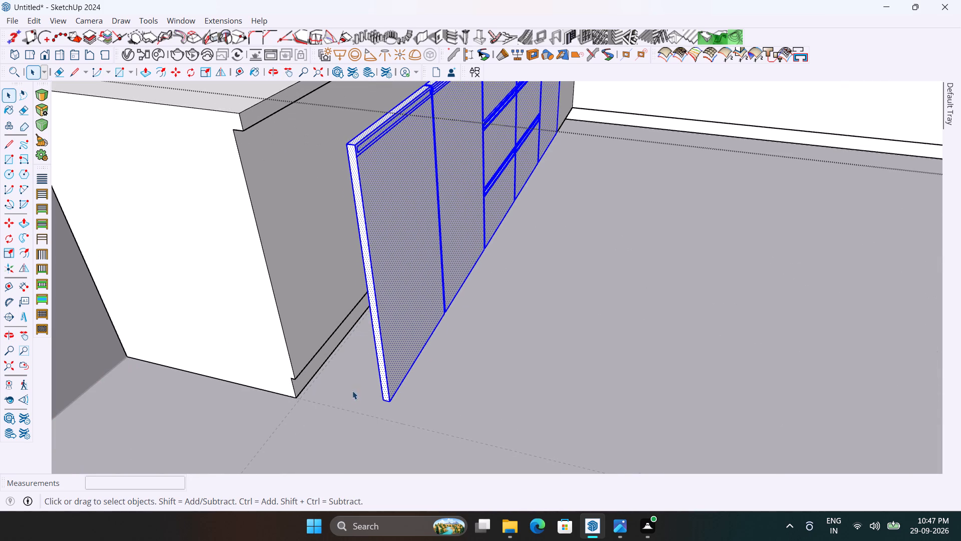
{"action": "right_click", "coordinate": [410, 328]}
{"action": "left_click", "coordinate": [445, 122]}
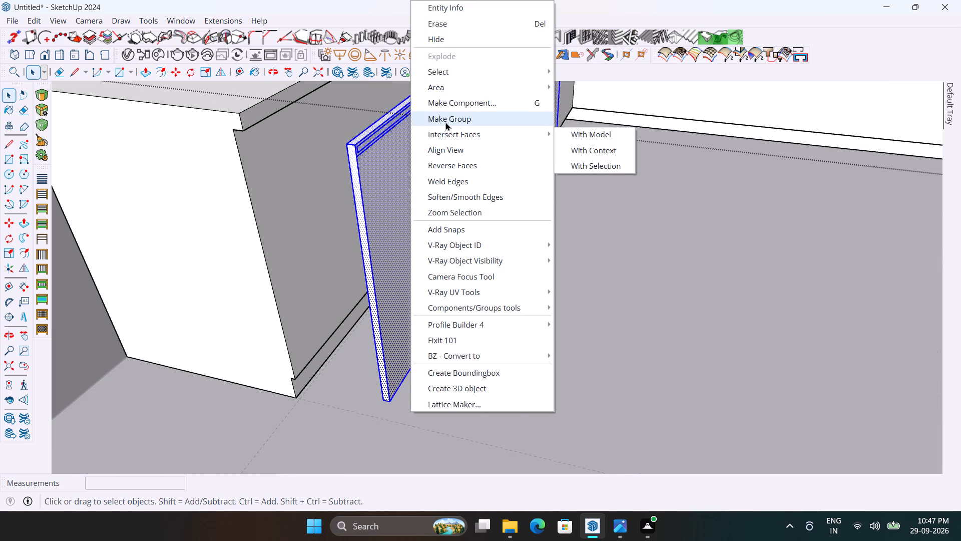
Move the group of fronts by its bottom corner against the cabinet body, at the plinth's upper corner.
{"action": "scroll", "coordinate": [366, 448], "scroll_direction": "up", "scroll_amount": 4}
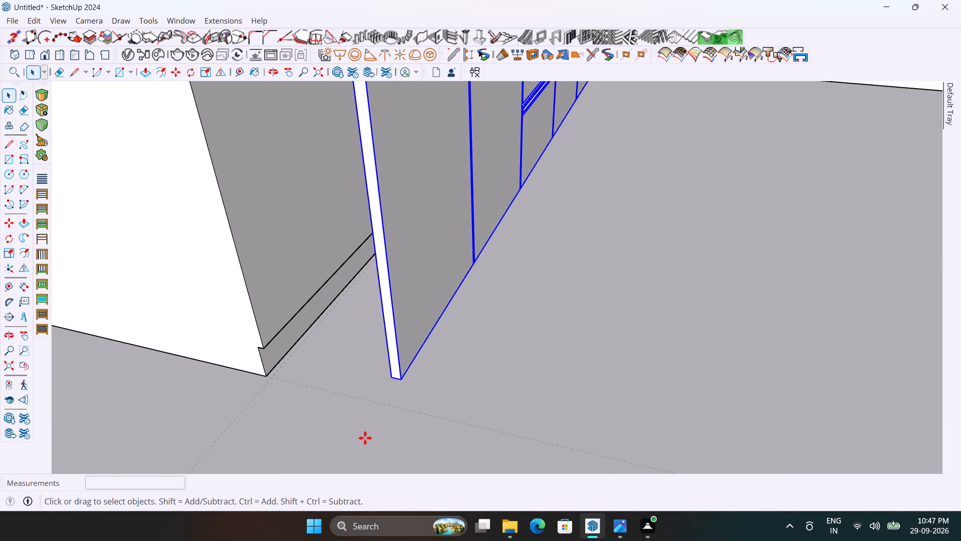
{"action": "key", "text": "m"}
{"action": "scroll", "coordinate": [365, 432], "scroll_direction": "up", "scroll_amount": 4}
{"action": "left_click", "coordinate": [403, 350]}
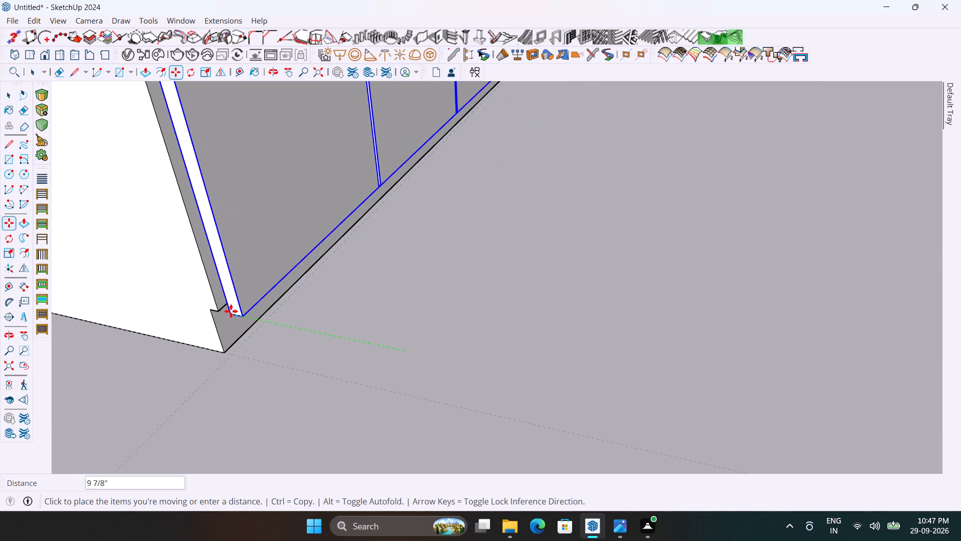
{"action": "left_click", "coordinate": [215, 308]}
{"action": "scroll", "coordinate": [217, 359], "scroll_direction": "down", "scroll_amount": 10}
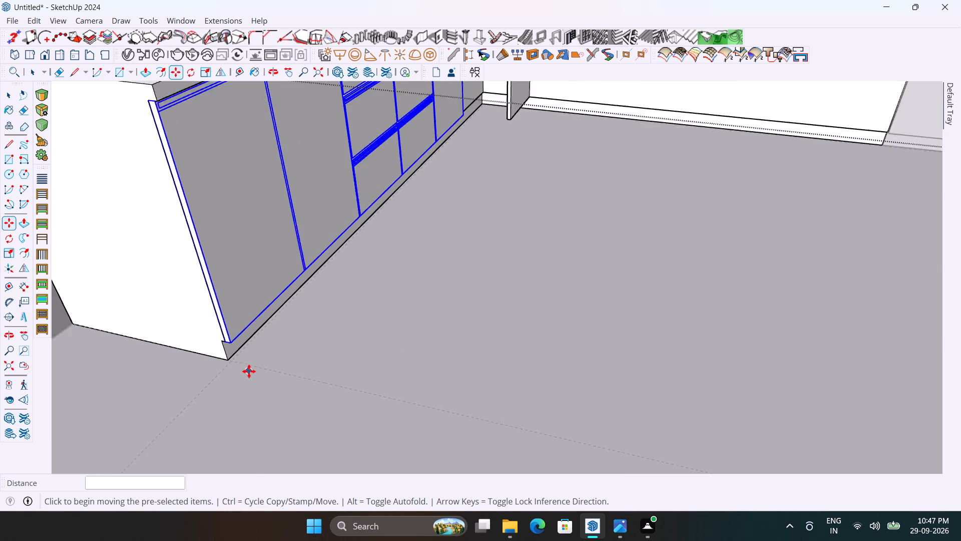
{"action": "scroll", "coordinate": [252, 371], "scroll_direction": "down", "scroll_amount": 5}
{"action": "scroll", "coordinate": [248, 373], "scroll_direction": "up", "scroll_amount": 7}
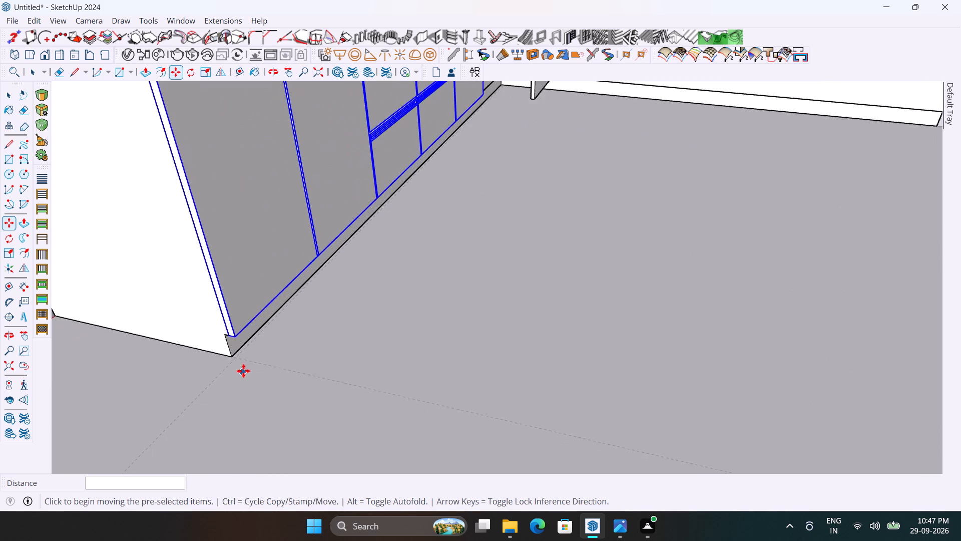
{"action": "scroll", "coordinate": [226, 368], "scroll_direction": "up", "scroll_amount": 4}
{"action": "key", "text": "space"}
Push/Pull the plinth face below the fronts outward by 1/2", level with the back of the door group.
{"action": "scroll", "coordinate": [221, 346], "scroll_direction": "up", "scroll_amount": 4}
{"action": "middle_click_drag", "start_coordinate": [241, 343], "coordinate": [264, 267]}
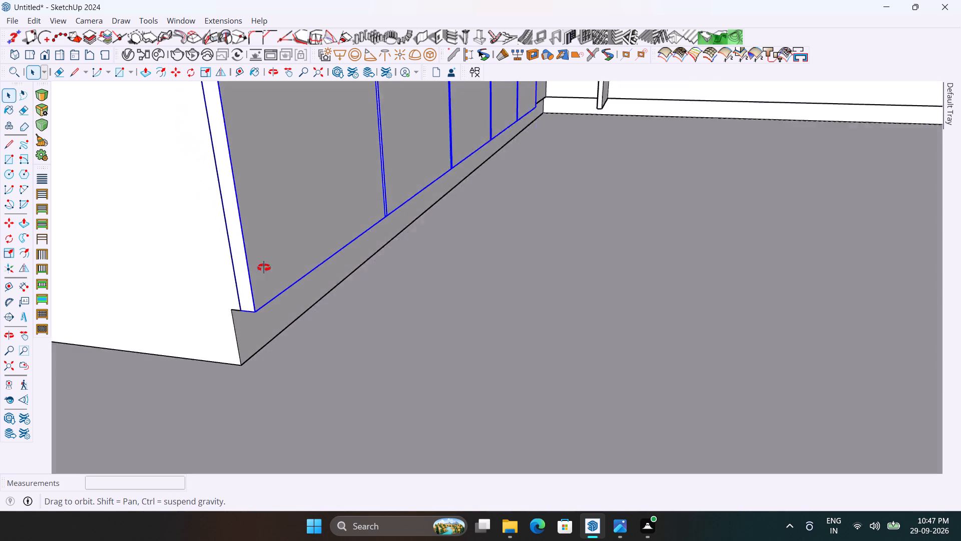
{"action": "middle_click_drag", "start_coordinate": [264, 267], "coordinate": [264, 261]}
{"action": "scroll", "coordinate": [237, 321], "scroll_direction": "up", "scroll_amount": 4}
{"action": "scroll", "coordinate": [237, 321], "scroll_direction": "down", "scroll_amount": 3}
{"action": "scroll", "coordinate": [241, 320], "scroll_direction": "up", "scroll_amount": 4}
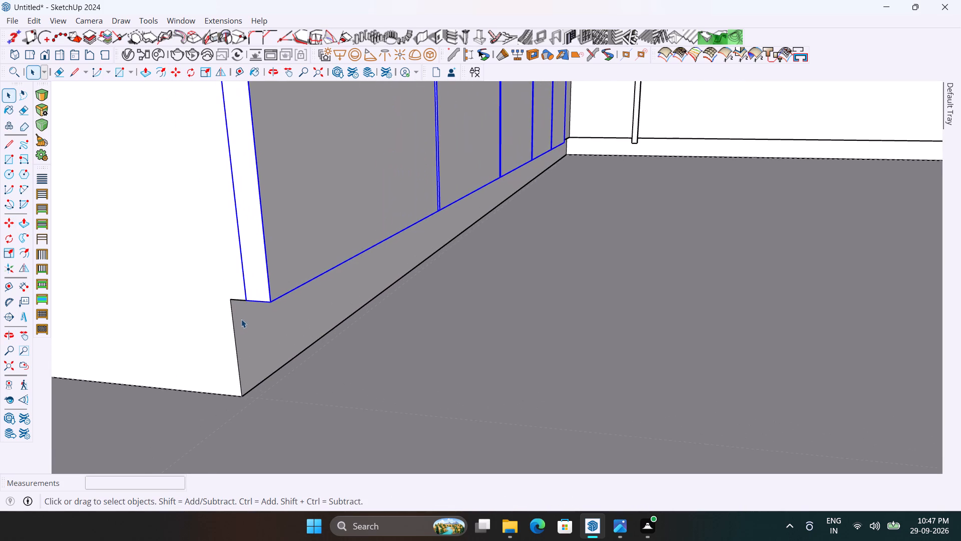
{"action": "scroll", "coordinate": [241, 318], "scroll_direction": "down", "scroll_amount": 11}
{"action": "scroll", "coordinate": [224, 309], "scroll_direction": "up", "scroll_amount": 4}
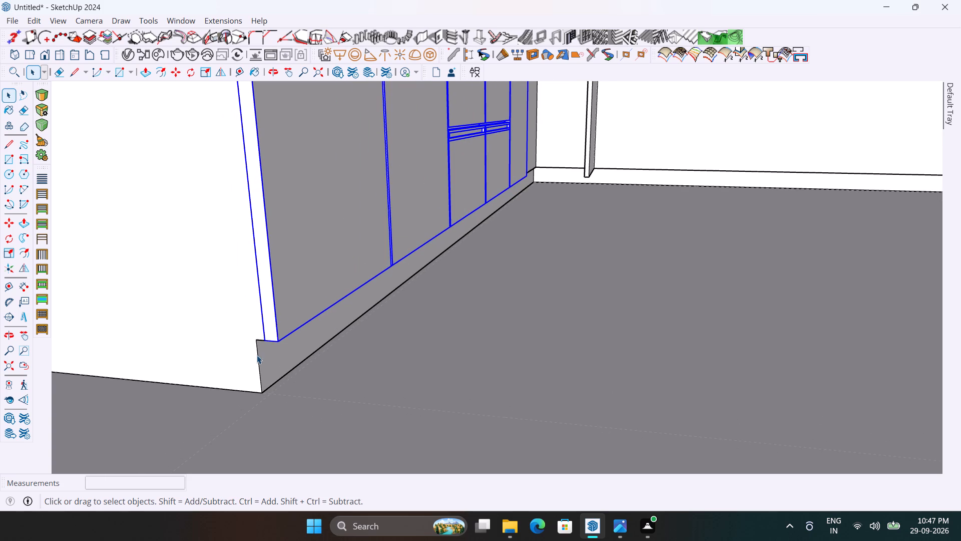
{"action": "key", "text": "p"}
{"action": "left_click", "coordinate": [267, 365]}
{"action": "left_click", "coordinate": [265, 342]}
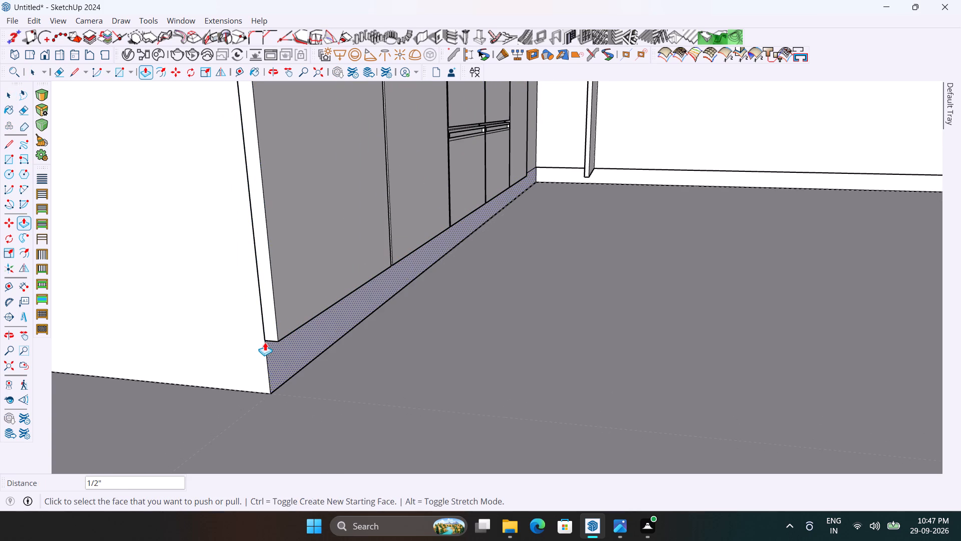
{"action": "scroll", "coordinate": [310, 404], "scroll_direction": "down", "scroll_amount": 5}
{"action": "key", "text": "space"}
{"action": "left_click", "coordinate": [408, 375]}
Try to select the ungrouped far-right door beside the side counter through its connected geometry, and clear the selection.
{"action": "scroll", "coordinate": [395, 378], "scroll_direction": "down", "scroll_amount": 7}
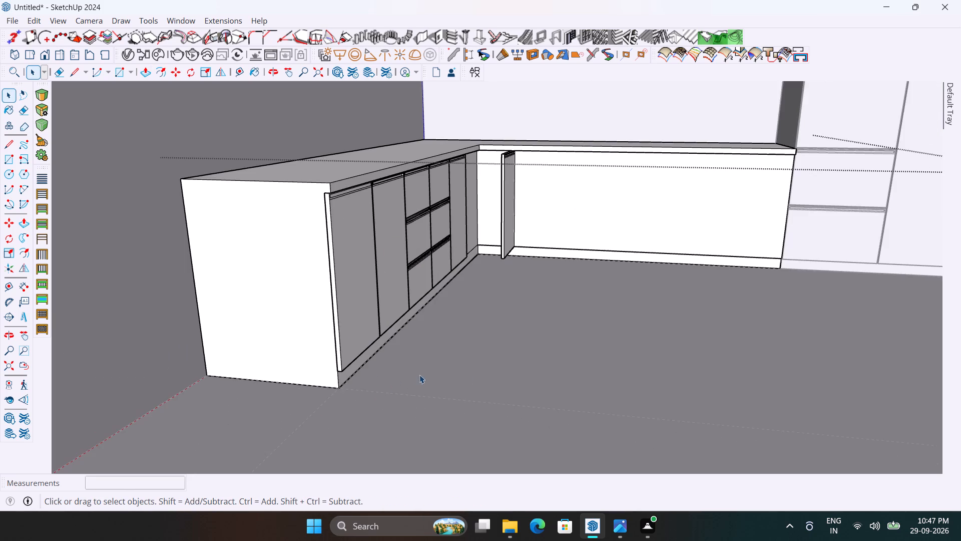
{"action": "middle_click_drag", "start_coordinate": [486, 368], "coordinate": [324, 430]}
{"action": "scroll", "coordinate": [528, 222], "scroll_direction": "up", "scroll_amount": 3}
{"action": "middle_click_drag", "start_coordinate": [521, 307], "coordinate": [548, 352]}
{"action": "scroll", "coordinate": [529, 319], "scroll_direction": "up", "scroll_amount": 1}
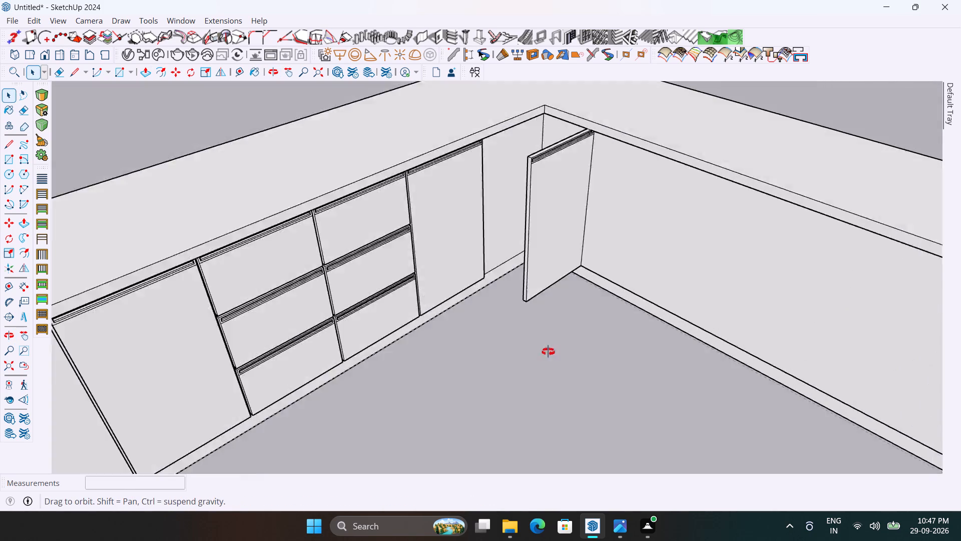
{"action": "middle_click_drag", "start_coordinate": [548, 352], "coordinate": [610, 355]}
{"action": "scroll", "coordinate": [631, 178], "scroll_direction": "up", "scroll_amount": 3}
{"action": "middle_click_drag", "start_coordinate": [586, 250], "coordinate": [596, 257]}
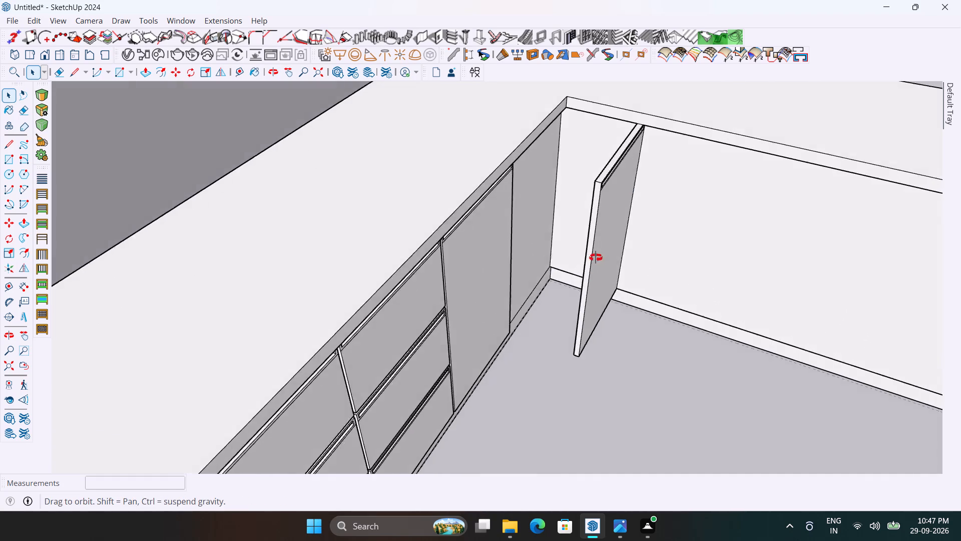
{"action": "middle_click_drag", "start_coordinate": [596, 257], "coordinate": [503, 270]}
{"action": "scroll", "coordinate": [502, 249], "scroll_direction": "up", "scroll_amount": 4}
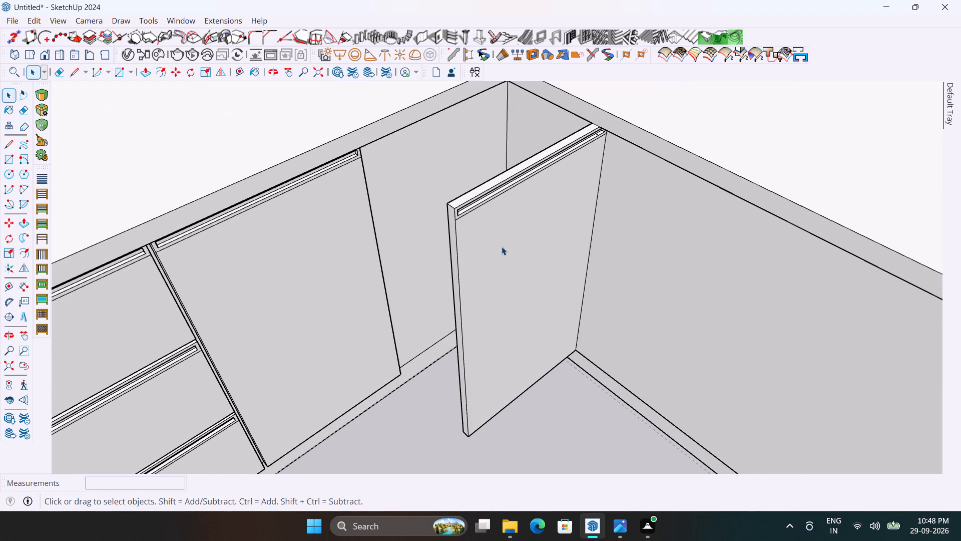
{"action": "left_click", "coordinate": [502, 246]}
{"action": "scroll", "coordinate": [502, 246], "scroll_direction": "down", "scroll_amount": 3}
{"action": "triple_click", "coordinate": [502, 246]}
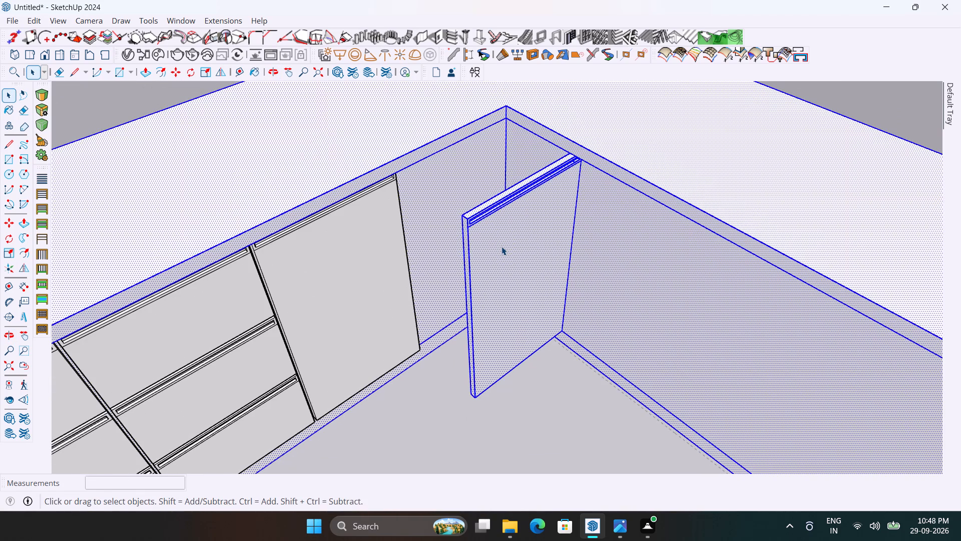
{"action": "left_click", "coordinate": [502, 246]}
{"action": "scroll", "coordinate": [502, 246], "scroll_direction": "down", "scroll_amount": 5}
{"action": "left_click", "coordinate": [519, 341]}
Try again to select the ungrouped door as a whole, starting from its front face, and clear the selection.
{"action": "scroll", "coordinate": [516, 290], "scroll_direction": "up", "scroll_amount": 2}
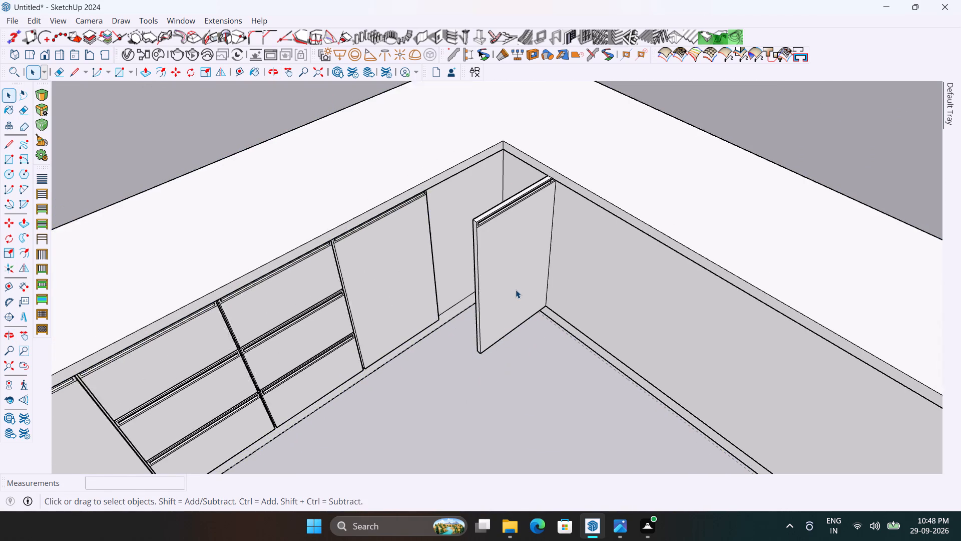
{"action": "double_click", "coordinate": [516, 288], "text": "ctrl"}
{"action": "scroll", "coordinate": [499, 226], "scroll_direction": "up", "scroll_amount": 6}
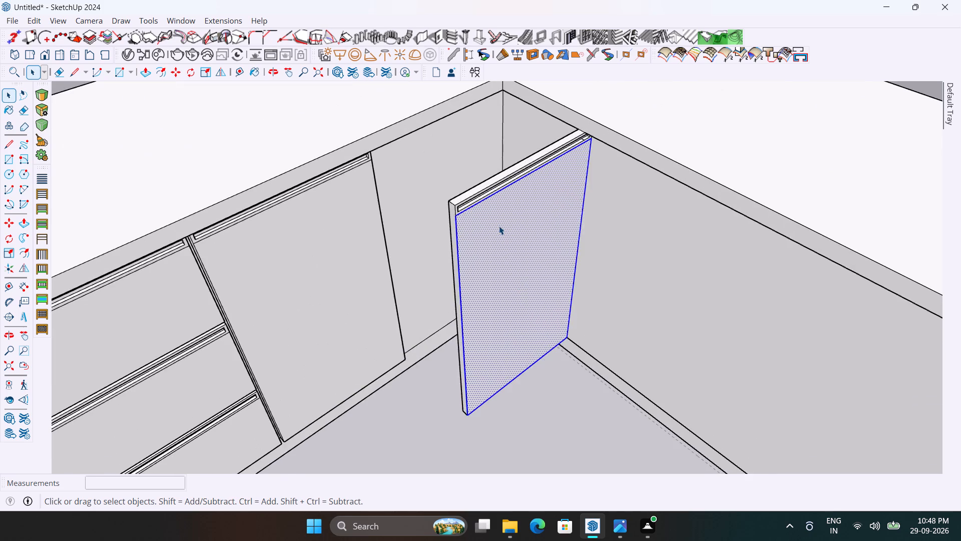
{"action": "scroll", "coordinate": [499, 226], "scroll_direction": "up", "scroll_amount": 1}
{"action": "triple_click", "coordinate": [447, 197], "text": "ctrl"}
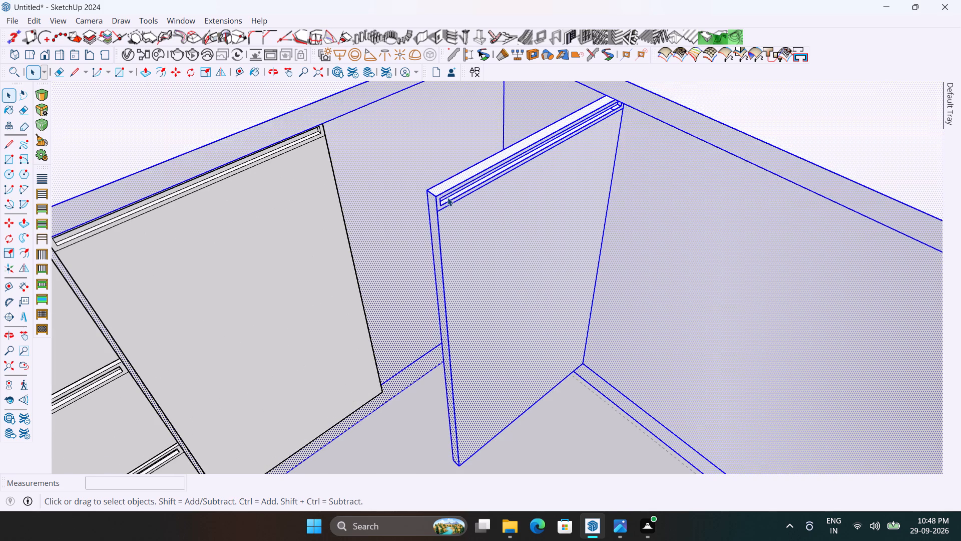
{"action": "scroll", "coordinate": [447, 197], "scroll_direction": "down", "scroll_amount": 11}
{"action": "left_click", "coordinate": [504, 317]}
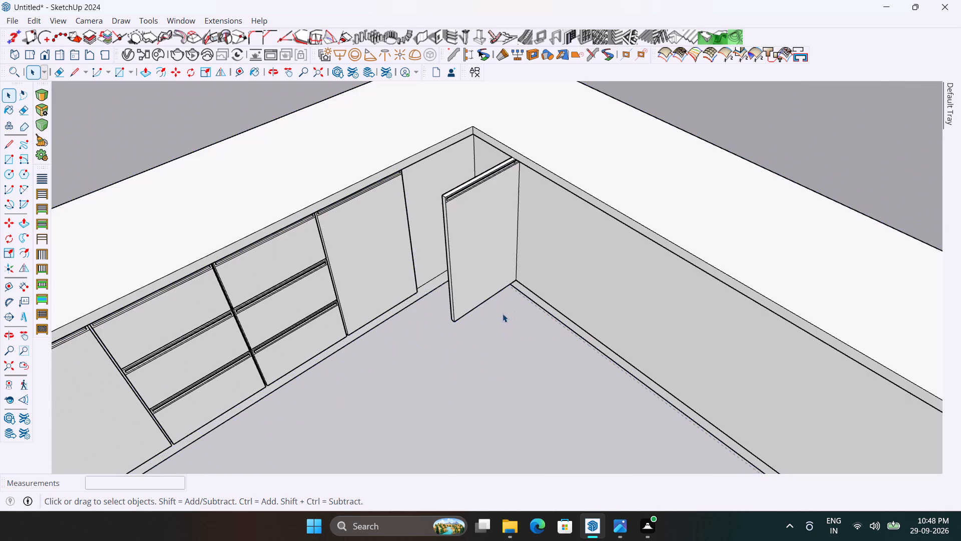
Select the ungrouped door's front face, narrow side face, strip around the groove and top face with their edges.
{"action": "double_click", "coordinate": [478, 262]}
{"action": "scroll", "coordinate": [436, 186], "scroll_direction": "up", "scroll_amount": 7}
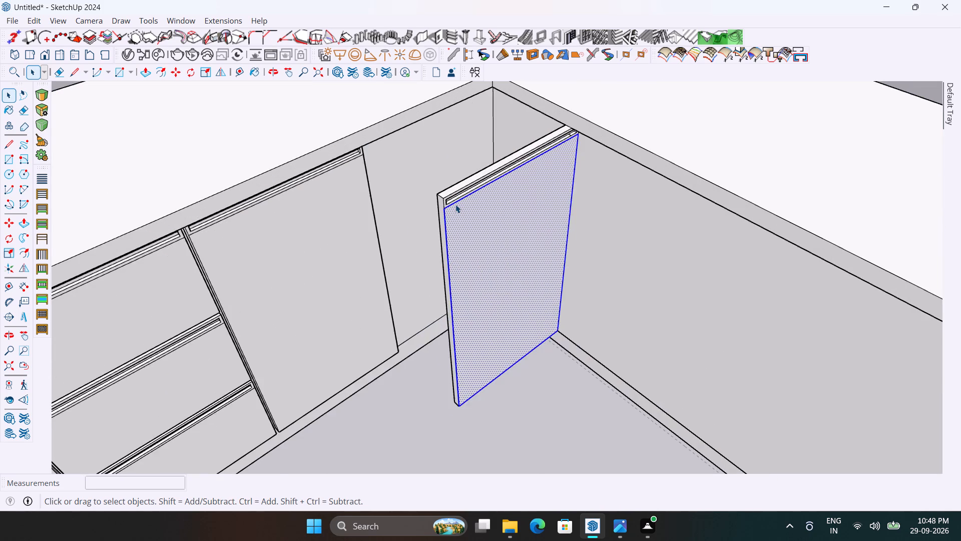
{"action": "scroll", "coordinate": [455, 204], "scroll_direction": "up", "scroll_amount": 2}
{"action": "double_click", "coordinate": [437, 202], "text": "ctrl"}
{"action": "scroll", "coordinate": [441, 196], "scroll_direction": "up", "scroll_amount": 4}
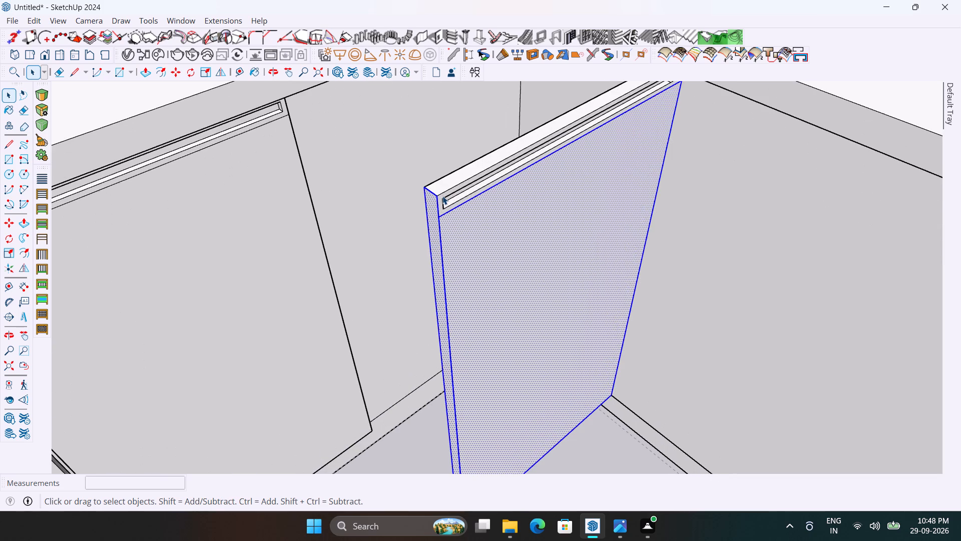
{"action": "double_click", "coordinate": [442, 196], "text": "ctrl"}
{"action": "scroll", "coordinate": [442, 196], "scroll_direction": "up", "scroll_amount": 3}
{"action": "double_click", "coordinate": [444, 177], "text": "ctrl"}
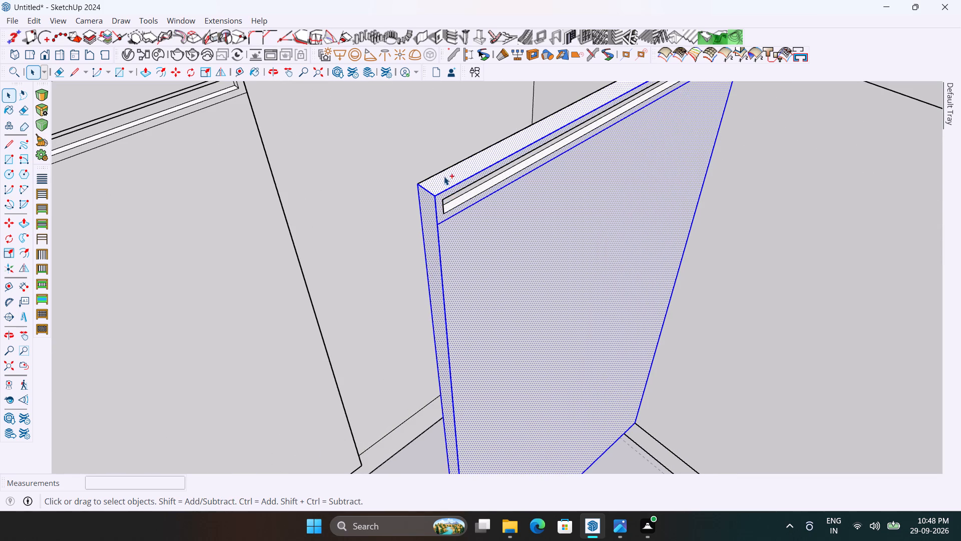
Add the inner back, bottom, end and top faces of the door's recessed groove to the selection.
{"action": "scroll", "coordinate": [459, 207], "scroll_direction": "up", "scroll_amount": 4}
{"action": "scroll", "coordinate": [456, 193], "scroll_direction": "up", "scroll_amount": 3, "text": "ctrl"}
{"action": "double_click", "coordinate": [453, 188], "text": "ctrl"}
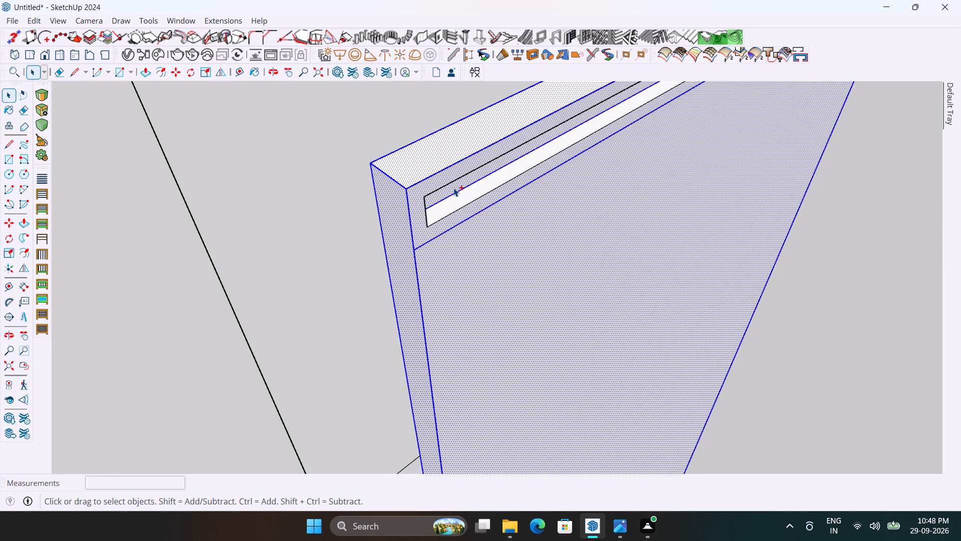
{"action": "double_click", "coordinate": [455, 197], "text": "ctrl"}
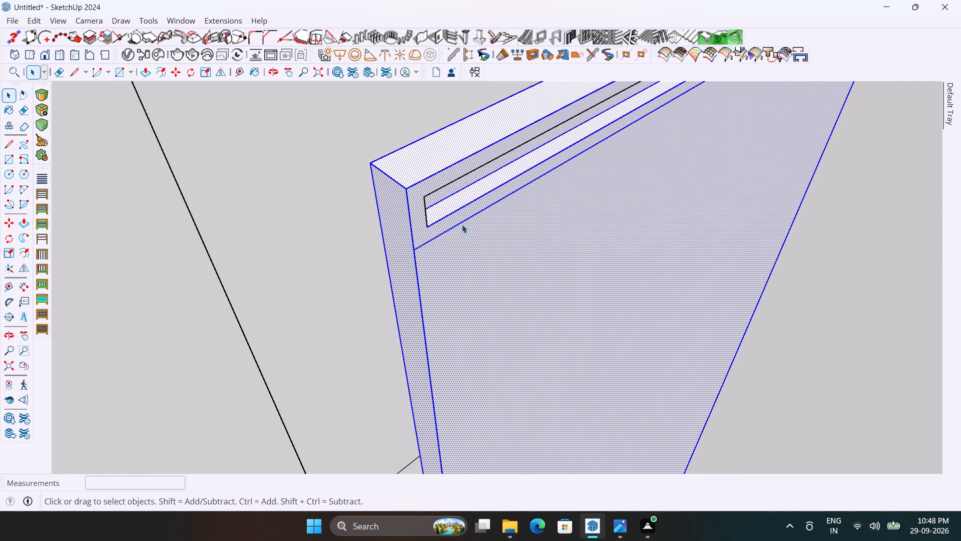
{"action": "middle_click_drag", "start_coordinate": [458, 225], "coordinate": [176, 108], "text": "alt"}
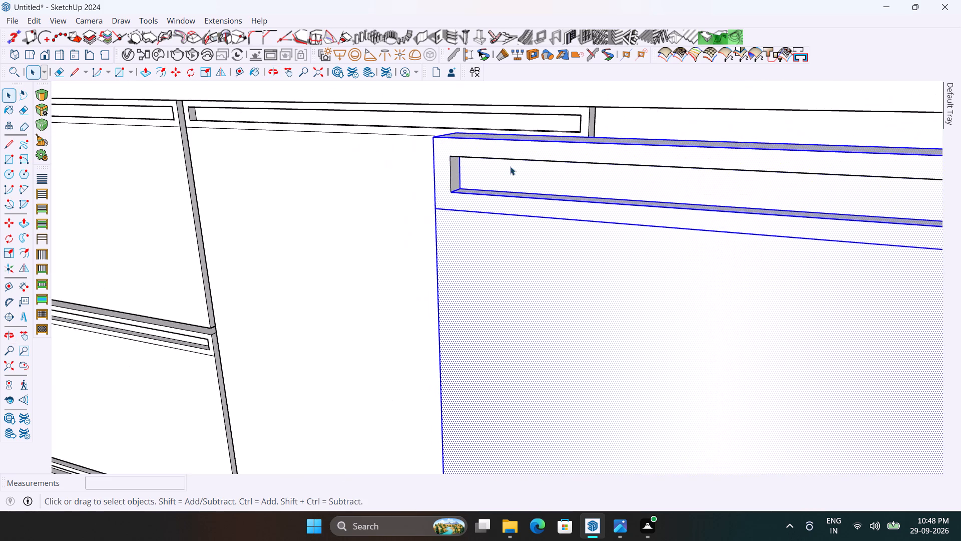
{"action": "scroll", "coordinate": [512, 166], "scroll_direction": "up", "scroll_amount": 2}
{"action": "double_click", "coordinate": [441, 171], "text": "ctrl"}
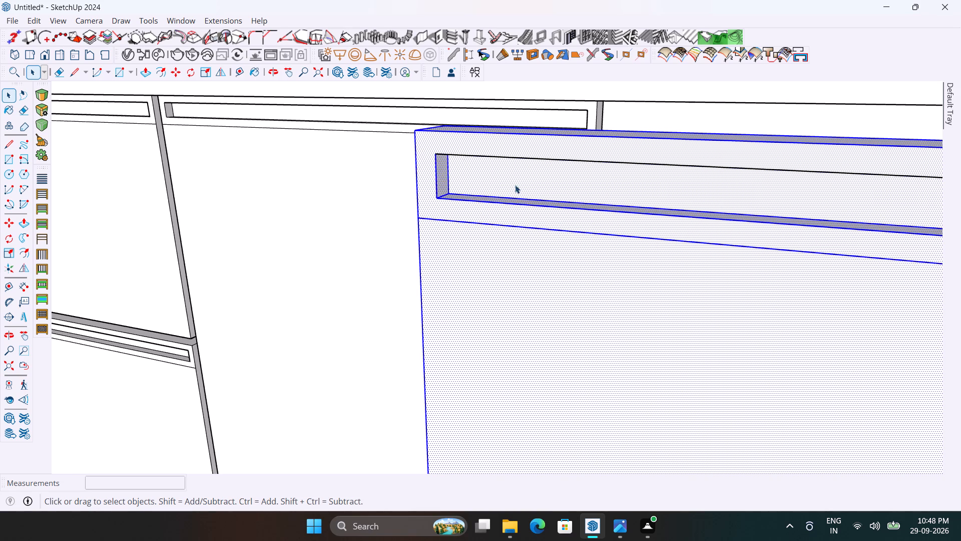
{"action": "middle_click_drag", "start_coordinate": [516, 186], "coordinate": [532, 95], "text": "alt"}
{"action": "double_click", "coordinate": [507, 151], "text": "ctrl"}
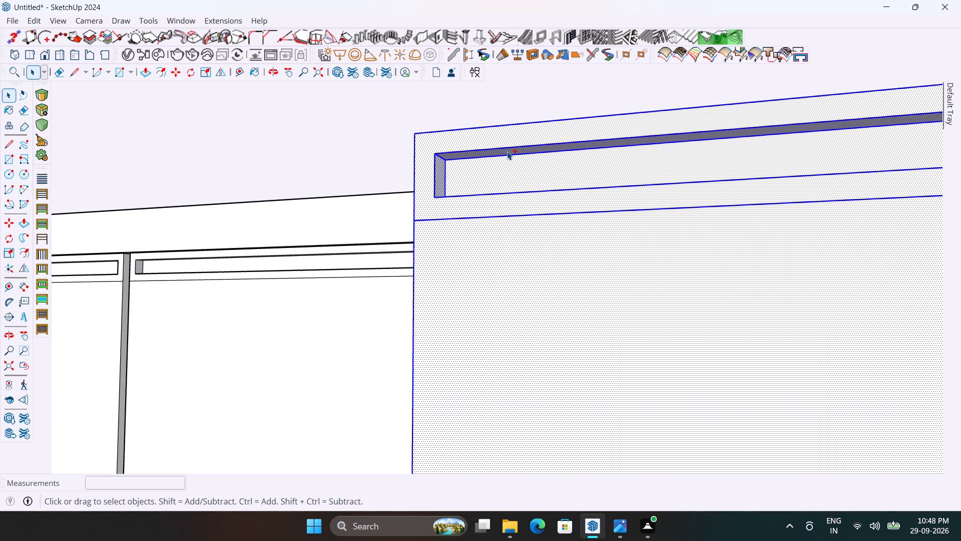
Add the narrow vertical strip with its edges at the inner side of the ungrouped door to the selection.
{"action": "scroll", "coordinate": [346, 159], "scroll_direction": "down", "scroll_amount": 6}
{"action": "middle_click_drag", "start_coordinate": [604, 172], "coordinate": [570, 169], "text": "alt"}
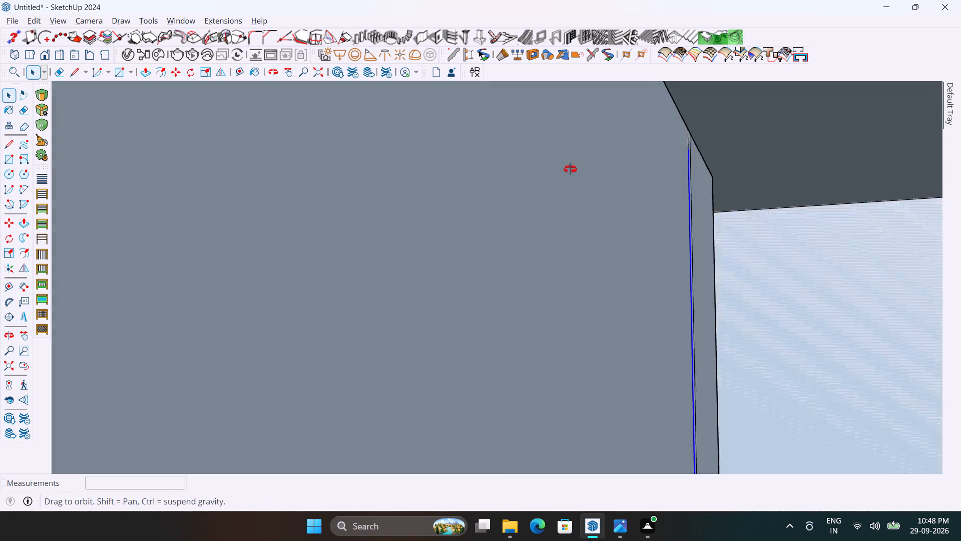
{"action": "middle_click_drag", "start_coordinate": [570, 169], "coordinate": [538, 179], "text": "alt"}
{"action": "scroll", "coordinate": [731, 135], "scroll_direction": "up", "scroll_amount": 7}
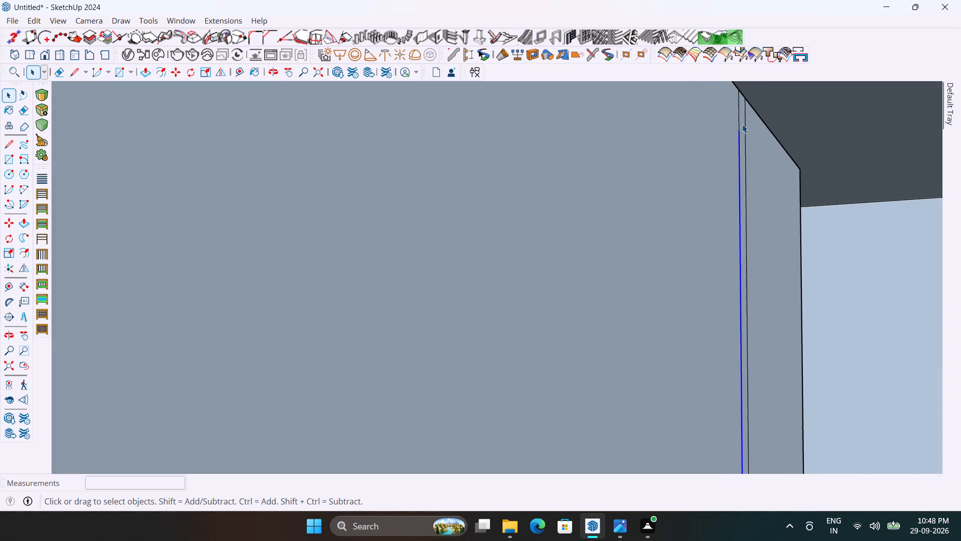
{"action": "double_click", "coordinate": [743, 122], "text": "ctrl"}
Make a group from the selected door faces and edges beside the inner corner of the L-shaped counter.
{"action": "scroll", "coordinate": [743, 122], "scroll_direction": "down", "scroll_amount": 9}
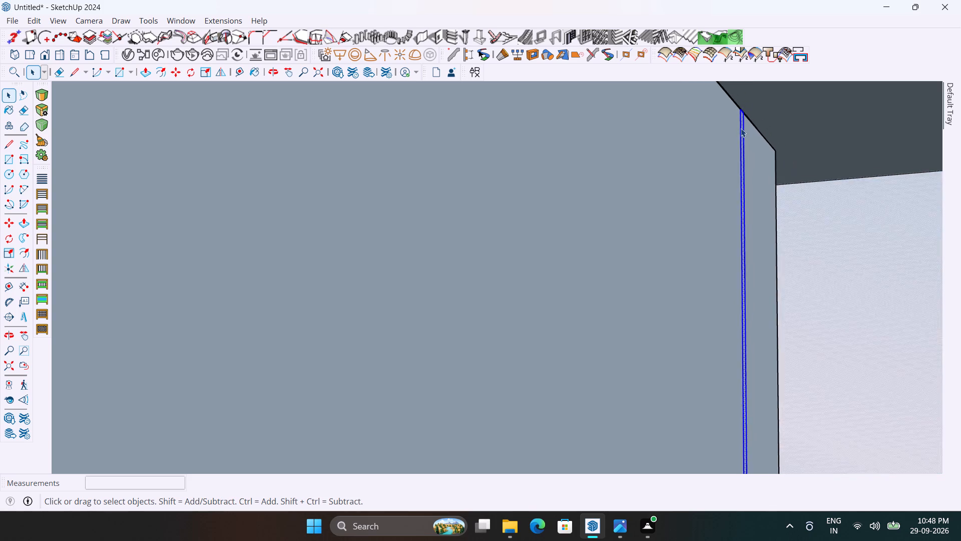
{"action": "scroll", "coordinate": [741, 128], "scroll_direction": "down", "scroll_amount": 12}
{"action": "scroll", "coordinate": [686, 178], "scroll_direction": "down", "scroll_amount": 14}
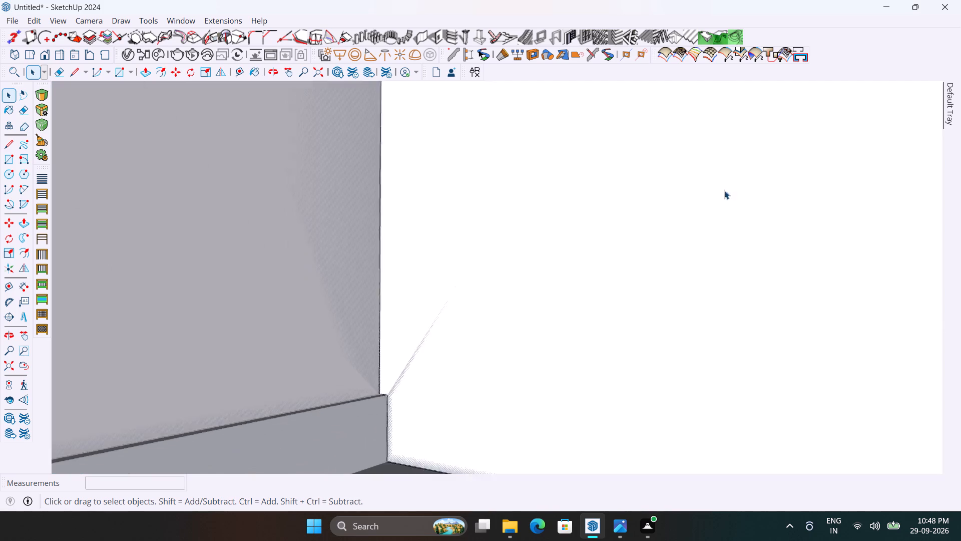
{"action": "scroll", "coordinate": [724, 190], "scroll_direction": "down", "scroll_amount": 20}
{"action": "scroll", "coordinate": [692, 184], "scroll_direction": "down", "scroll_amount": 10}
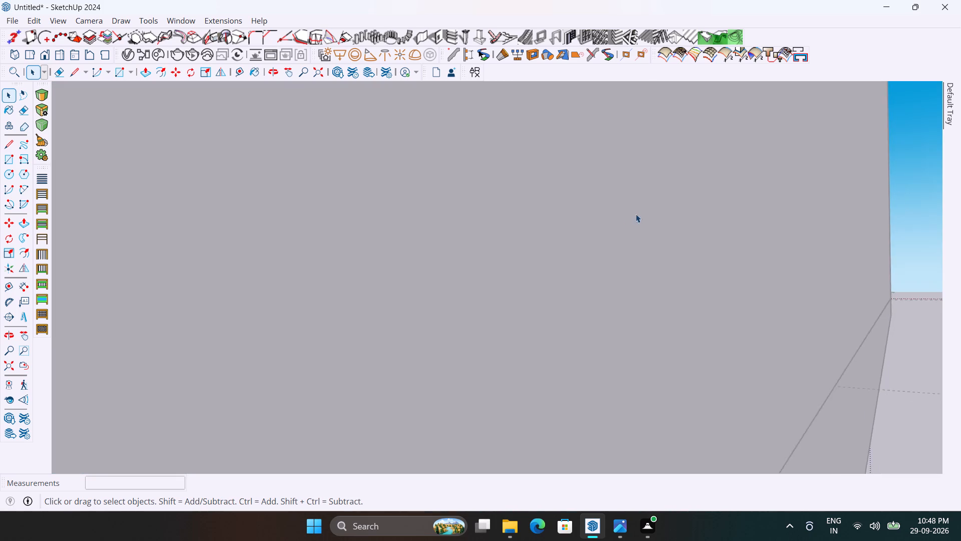
{"action": "scroll", "coordinate": [636, 214], "scroll_direction": "down", "scroll_amount": 9}
{"action": "middle_click_drag", "start_coordinate": [679, 222], "coordinate": [795, 271]}
{"action": "scroll", "coordinate": [678, 188], "scroll_direction": "down", "scroll_amount": 7}
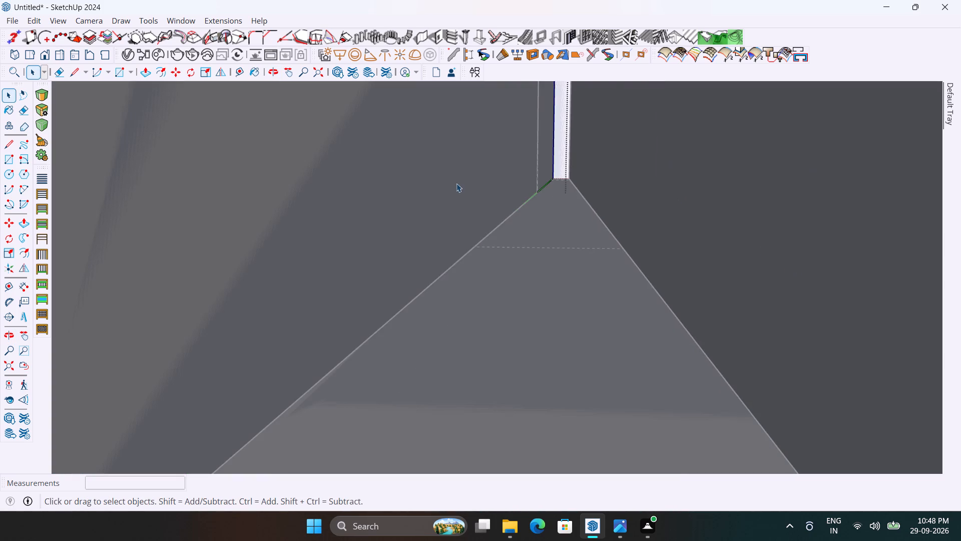
{"action": "middle_click_drag", "start_coordinate": [456, 186], "coordinate": [673, 165]}
{"action": "scroll", "coordinate": [621, 178], "scroll_direction": "down", "scroll_amount": 13}
{"action": "scroll", "coordinate": [524, 215], "scroll_direction": "down", "scroll_amount": 3}
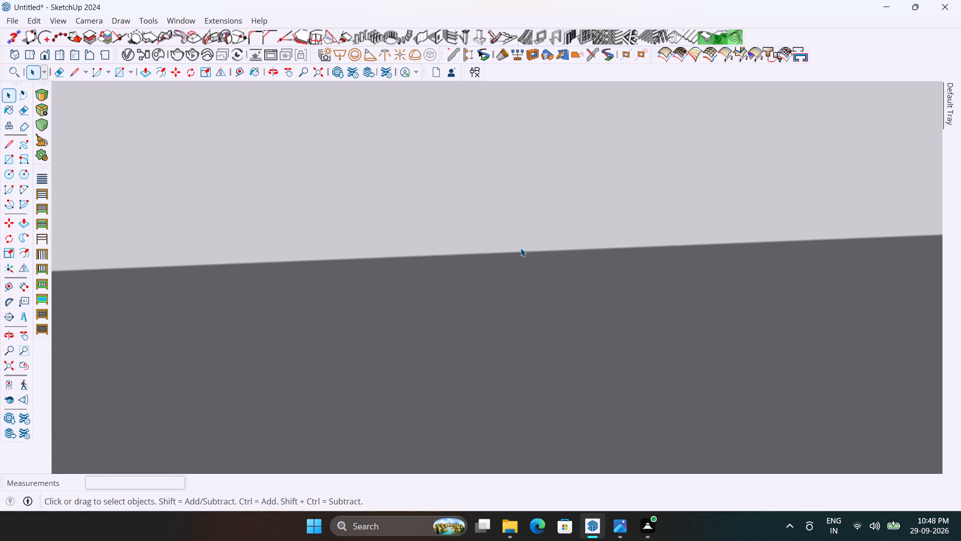
{"action": "scroll", "coordinate": [521, 248], "scroll_direction": "down", "scroll_amount": 20}
{"action": "scroll", "coordinate": [521, 248], "scroll_direction": "down", "scroll_amount": 19}
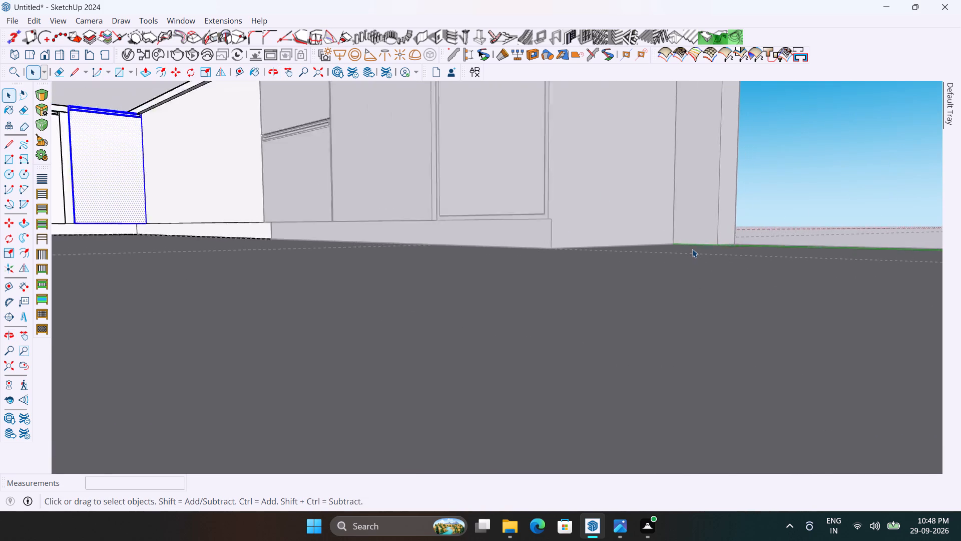
{"action": "scroll", "coordinate": [692, 249], "scroll_direction": "down", "scroll_amount": 7}
{"action": "middle_click_drag", "start_coordinate": [414, 251], "coordinate": [445, 340]}
{"action": "scroll", "coordinate": [445, 340], "scroll_direction": "down", "scroll_amount": 6}
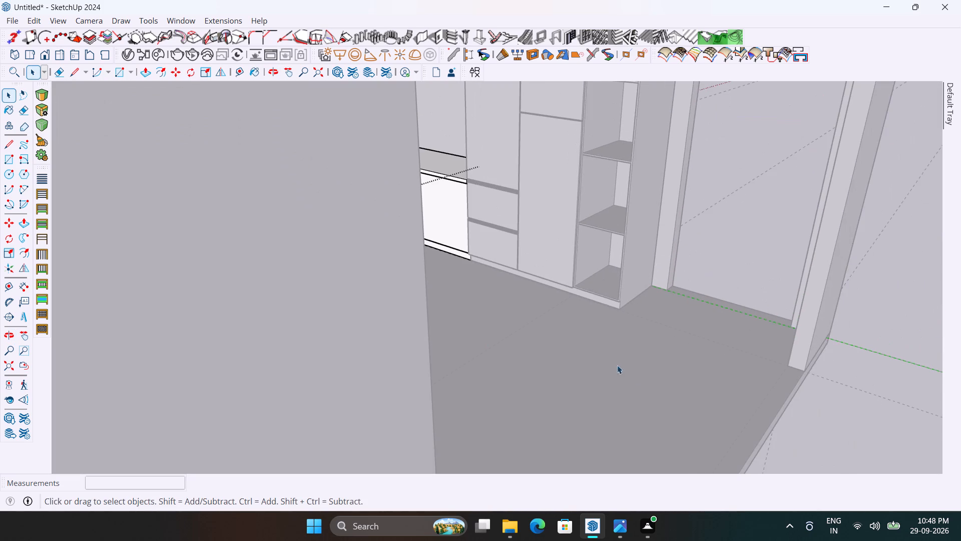
{"action": "scroll", "coordinate": [524, 292], "scroll_direction": "up", "scroll_amount": 3}
{"action": "scroll", "coordinate": [310, 167], "scroll_direction": "up", "scroll_amount": 3}
{"action": "scroll", "coordinate": [226, 131], "scroll_direction": "up", "scroll_amount": 5}
{"action": "middle_click_drag", "start_coordinate": [226, 130], "coordinate": [249, 177]}
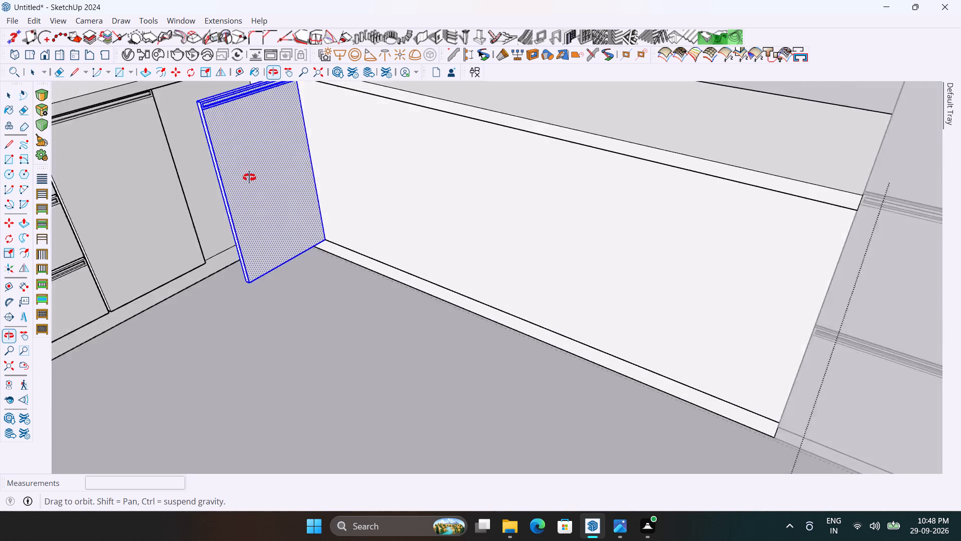
{"action": "middle_click_drag", "start_coordinate": [249, 177], "coordinate": [269, 212]}
{"action": "scroll", "coordinate": [170, 100], "scroll_direction": "down", "scroll_amount": 3}
{"action": "middle_click_drag", "start_coordinate": [161, 166], "coordinate": [198, 167]}
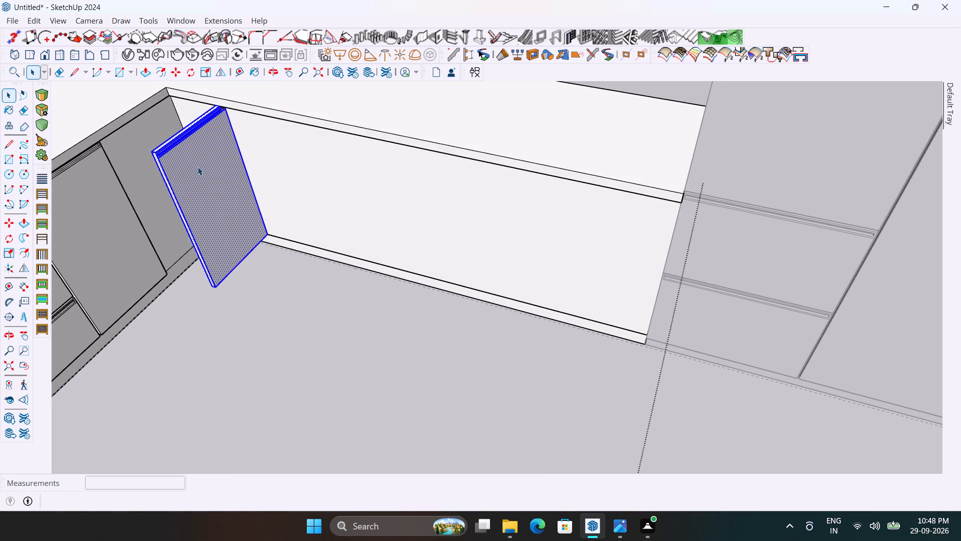
{"action": "scroll", "coordinate": [92, 146], "scroll_direction": "up", "scroll_amount": 5}
{"action": "right_click", "coordinate": [256, 200]}
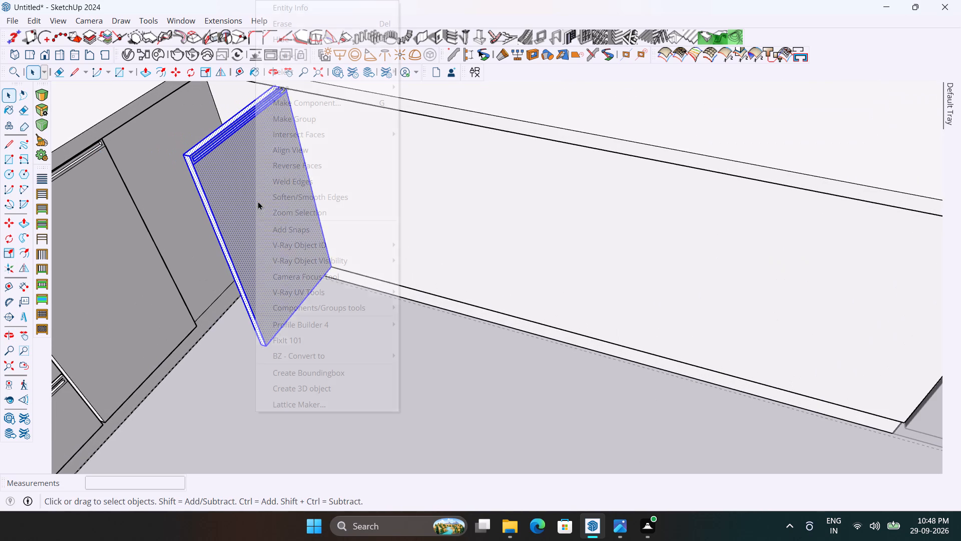
{"action": "left_click", "coordinate": [297, 121]}
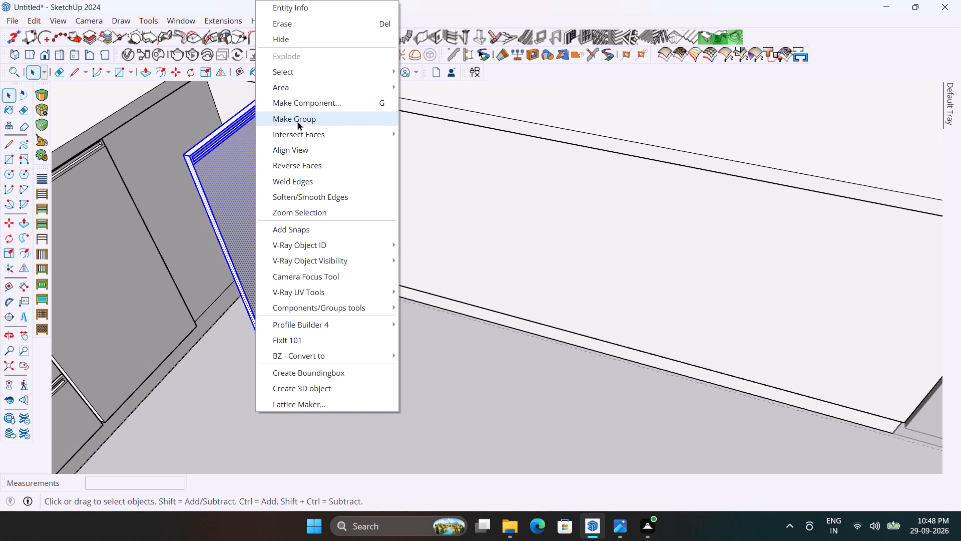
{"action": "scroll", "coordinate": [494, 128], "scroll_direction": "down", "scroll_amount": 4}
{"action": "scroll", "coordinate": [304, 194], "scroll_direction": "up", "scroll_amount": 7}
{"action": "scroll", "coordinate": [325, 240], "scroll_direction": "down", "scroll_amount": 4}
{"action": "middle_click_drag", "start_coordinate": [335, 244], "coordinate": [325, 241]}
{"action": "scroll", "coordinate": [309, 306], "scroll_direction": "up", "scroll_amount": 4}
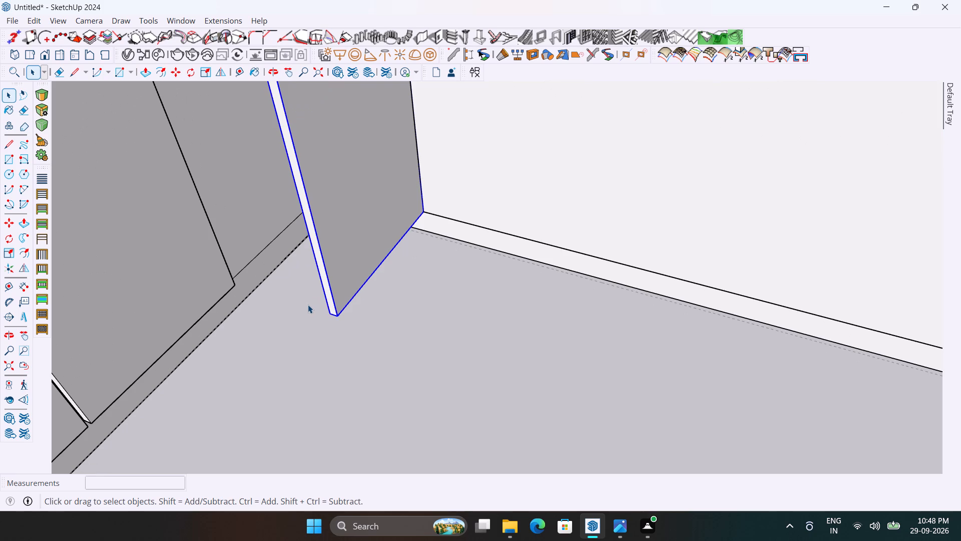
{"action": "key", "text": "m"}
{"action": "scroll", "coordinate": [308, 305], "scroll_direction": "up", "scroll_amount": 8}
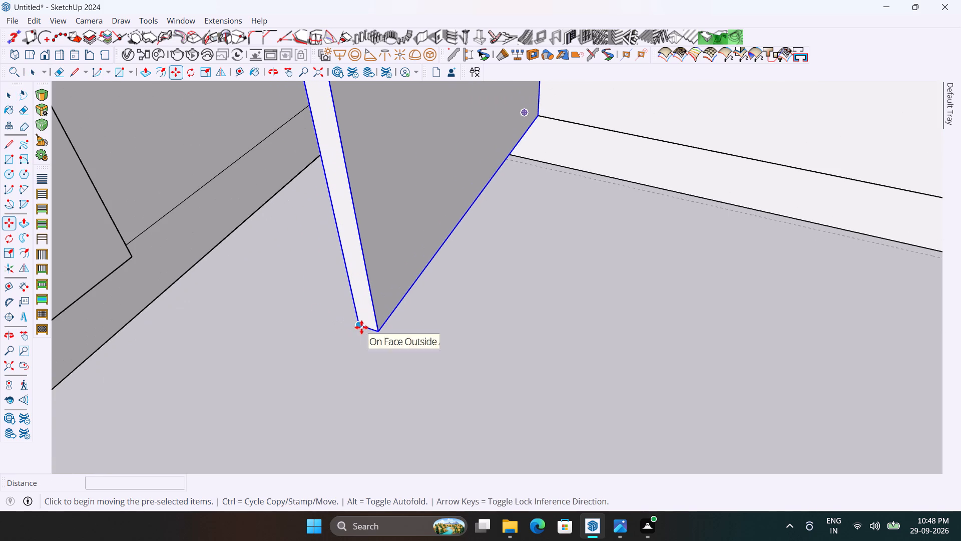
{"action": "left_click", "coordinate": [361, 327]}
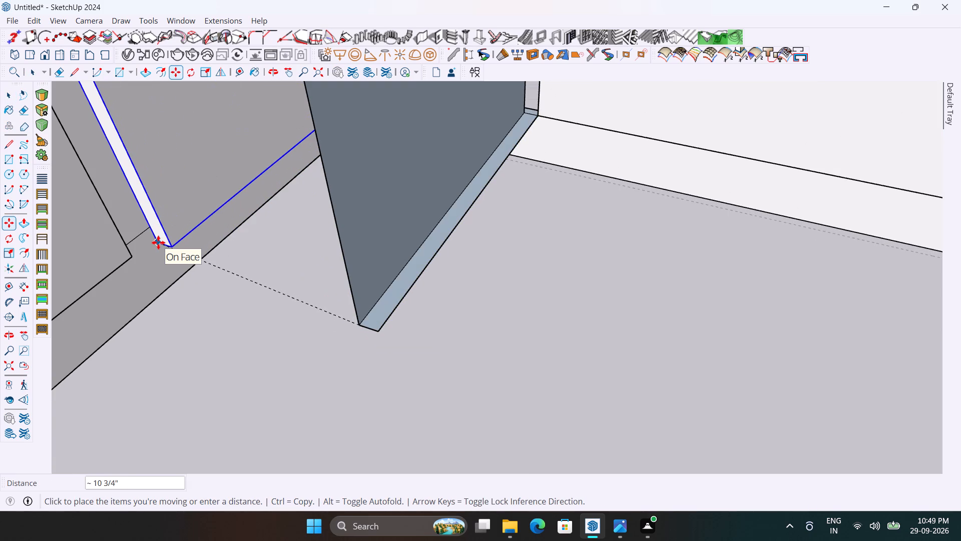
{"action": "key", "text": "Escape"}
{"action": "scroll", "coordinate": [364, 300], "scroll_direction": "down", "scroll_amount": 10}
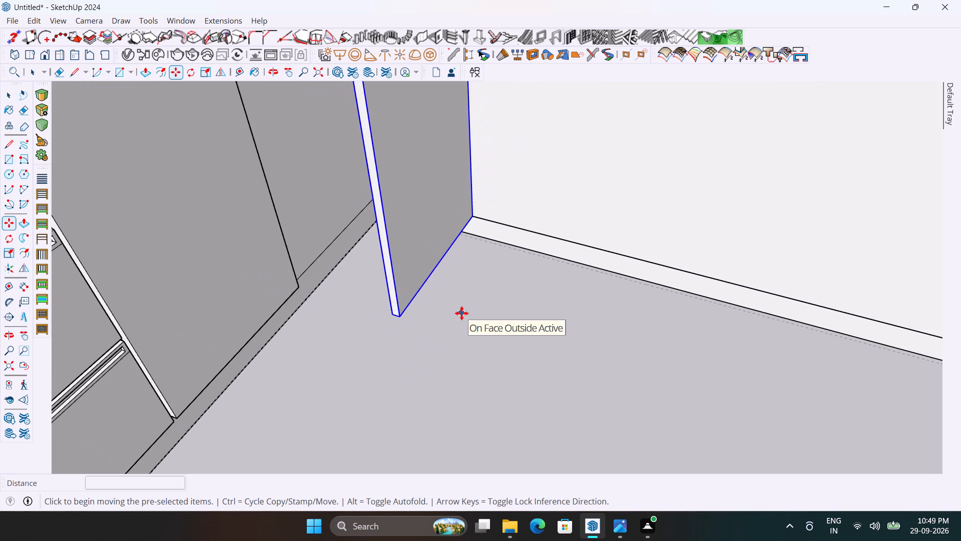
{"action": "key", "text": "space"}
Delete the grouped door together with its leftover back face, bottom face and loose outline edges.
{"action": "scroll", "coordinate": [461, 313], "scroll_direction": "down", "scroll_amount": 4}
{"action": "middle_click_drag", "start_coordinate": [474, 315], "coordinate": [442, 318]}
{"action": "left_click", "coordinate": [411, 278]}
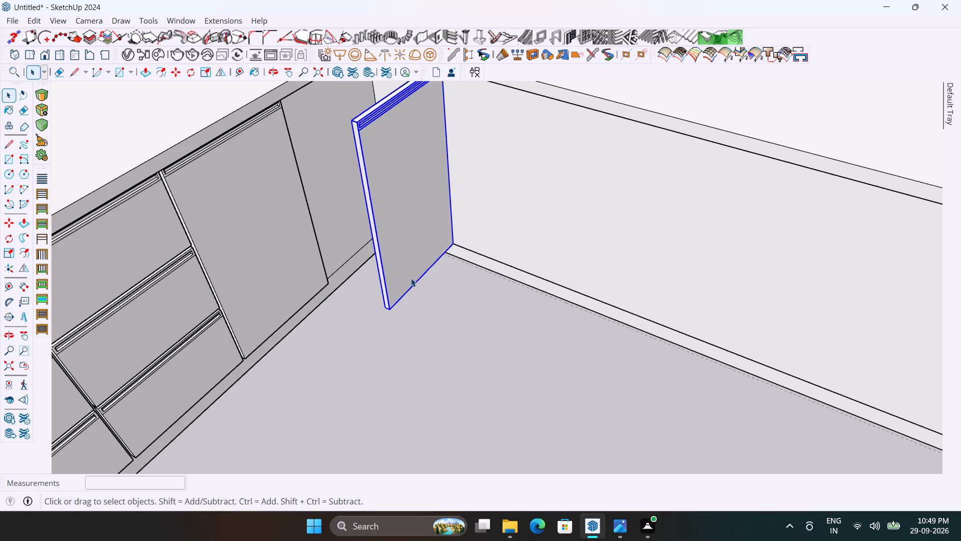
{"action": "key", "text": "Delete"}
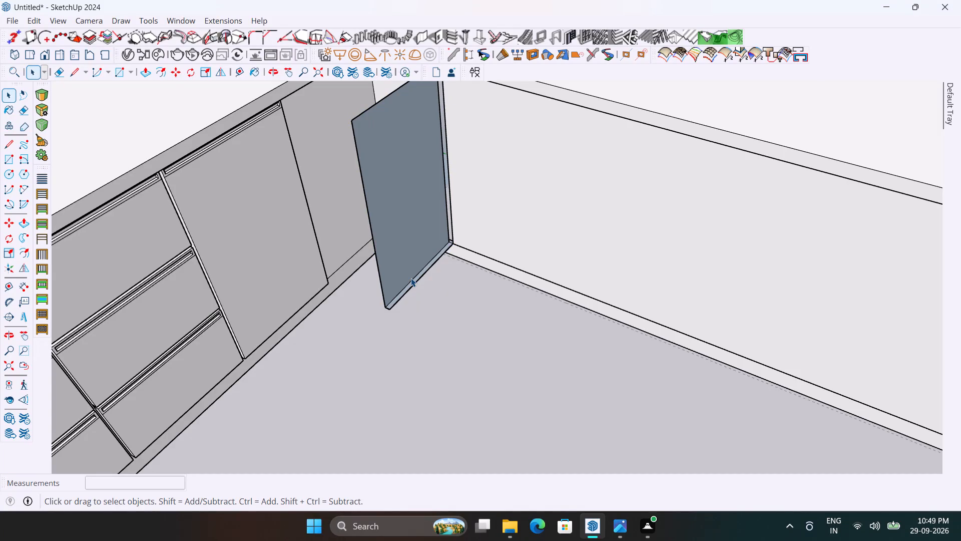
{"action": "left_click_drag", "start_coordinate": [420, 303], "coordinate": [398, 278]}
{"action": "key", "text": "Delete"}
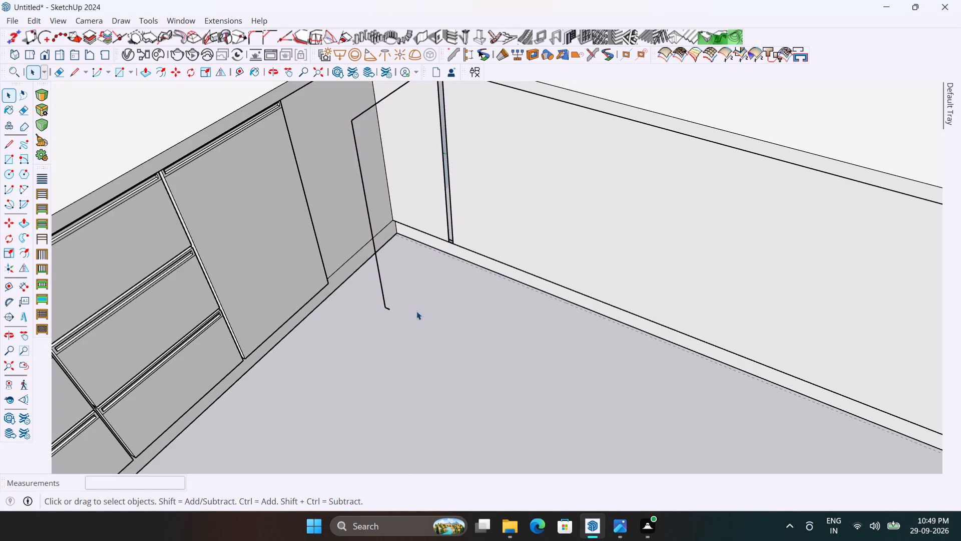
{"action": "left_click_drag", "start_coordinate": [416, 313], "coordinate": [367, 293]}
{"action": "key", "text": "Delete"}
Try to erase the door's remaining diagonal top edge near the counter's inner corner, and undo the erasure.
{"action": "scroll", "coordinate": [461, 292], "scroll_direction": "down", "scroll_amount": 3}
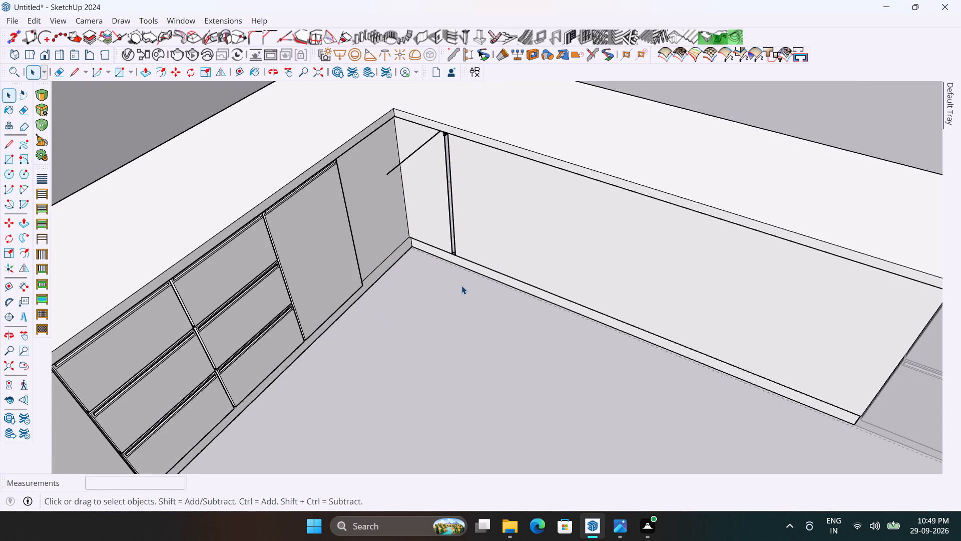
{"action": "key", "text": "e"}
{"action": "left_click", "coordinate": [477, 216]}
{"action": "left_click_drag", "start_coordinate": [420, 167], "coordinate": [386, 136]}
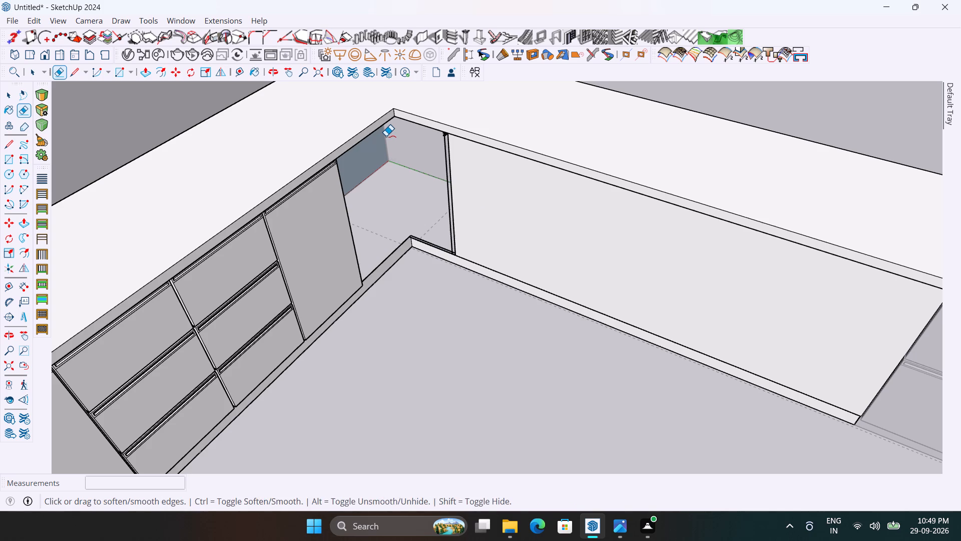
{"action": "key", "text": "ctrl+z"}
Erase the door's leftover top and groove edges around the upper end of the narrow slot in the counter front.
{"action": "scroll", "coordinate": [437, 144], "scroll_direction": "up", "scroll_amount": 2}
{"action": "left_click", "coordinate": [430, 135]}
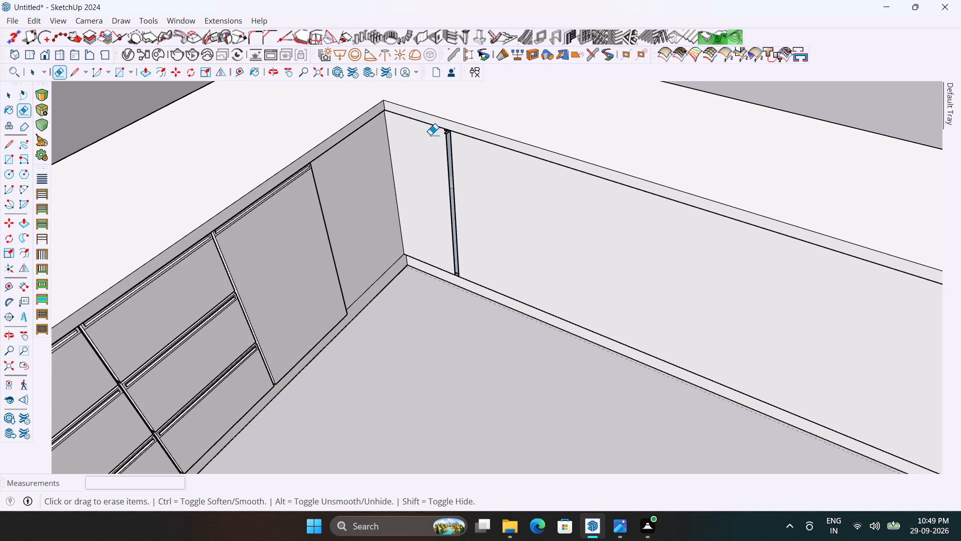
{"action": "scroll", "coordinate": [450, 133], "scroll_direction": "up", "scroll_amount": 12}
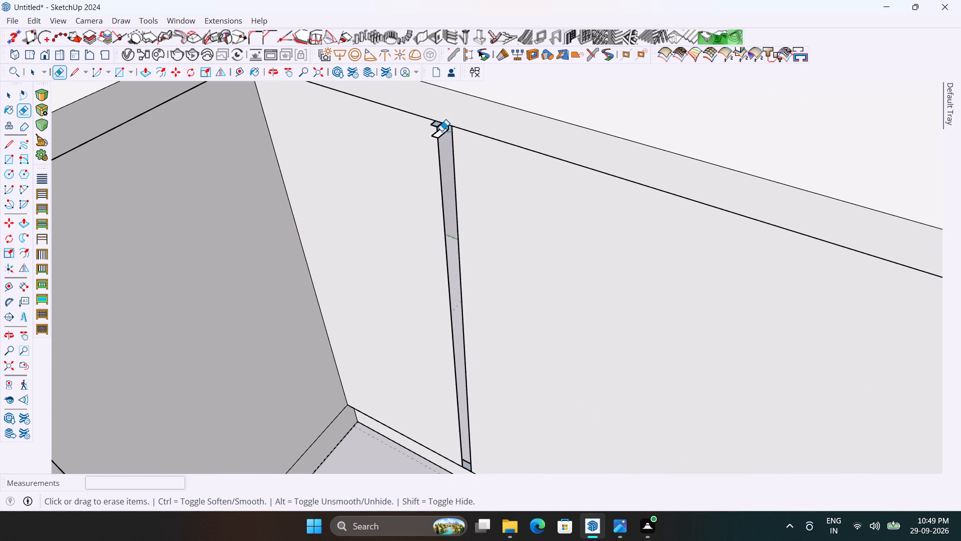
{"action": "left_click", "coordinate": [441, 131]}
{"action": "scroll", "coordinate": [441, 130], "scroll_direction": "up", "scroll_amount": 4}
{"action": "left_click", "coordinate": [457, 138]}
{"action": "left_click_drag", "start_coordinate": [465, 141], "coordinate": [460, 140]}
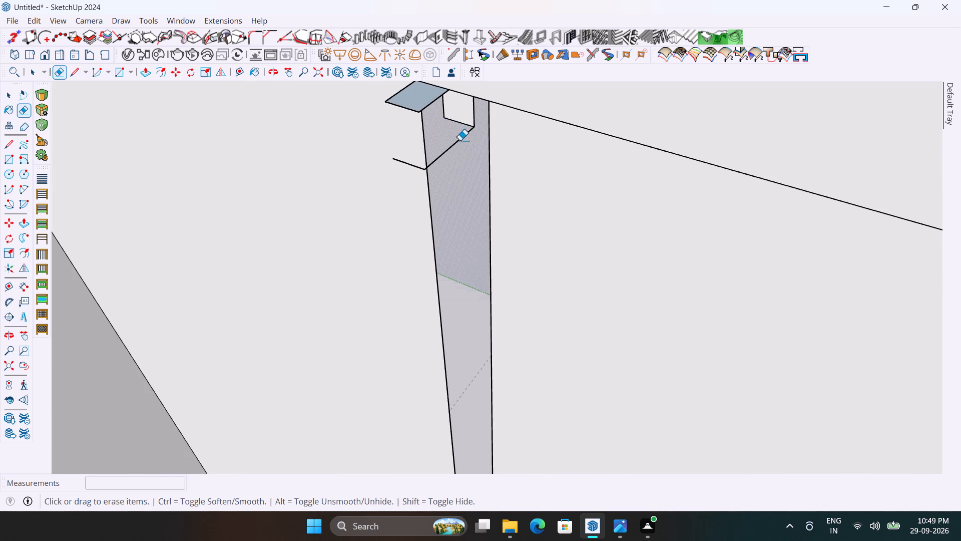
{"action": "left_click_drag", "start_coordinate": [460, 140], "coordinate": [474, 120]}
{"action": "left_click_drag", "start_coordinate": [448, 114], "coordinate": [440, 111]}
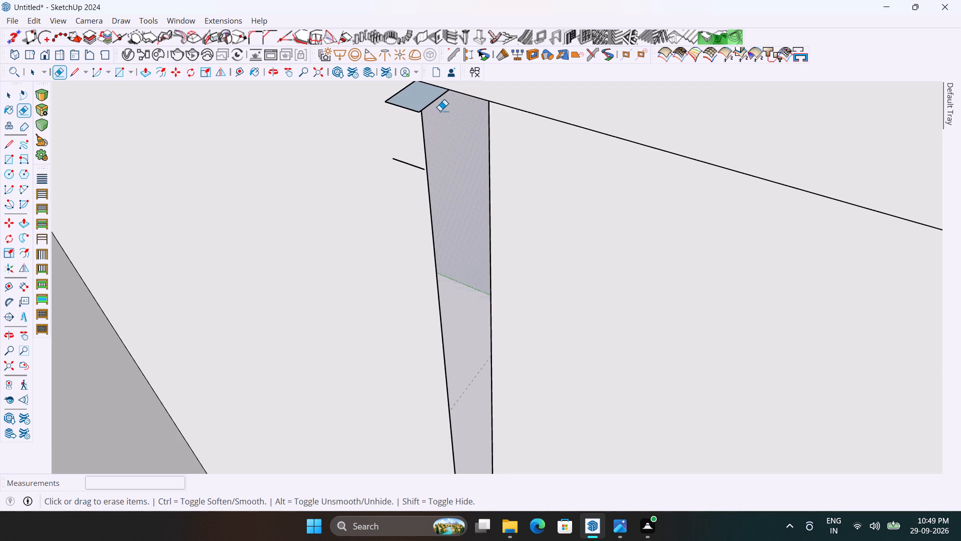
{"action": "left_click", "coordinate": [435, 95]}
{"action": "left_click_drag", "start_coordinate": [432, 102], "coordinate": [439, 106]}
{"action": "left_click_drag", "start_coordinate": [396, 89], "coordinate": [402, 167]}
Close the narrow vertical slot in the counter front with a 2' 4 1/2" by 3/4" rectangle.
{"action": "scroll", "coordinate": [402, 159], "scroll_direction": "down", "scroll_amount": 15}
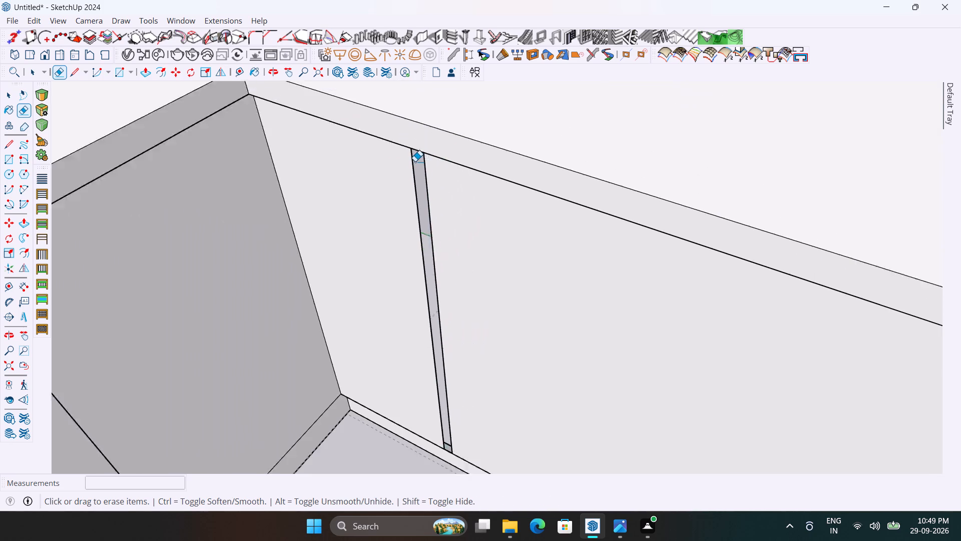
{"action": "scroll", "coordinate": [415, 161], "scroll_direction": "down", "scroll_amount": 2}
{"action": "scroll", "coordinate": [430, 357], "scroll_direction": "up", "scroll_amount": 10}
{"action": "middle_click_drag", "start_coordinate": [454, 372], "coordinate": [528, 274]}
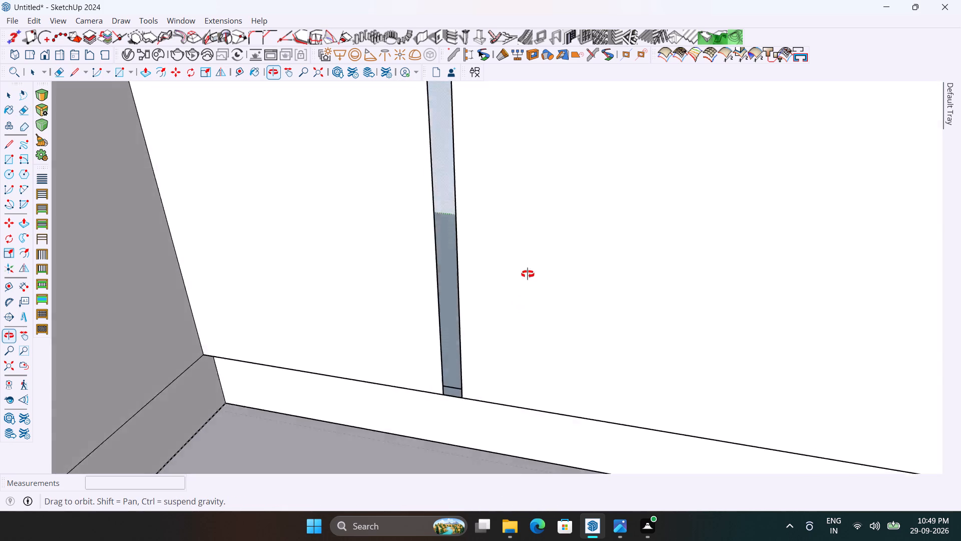
{"action": "middle_click_drag", "start_coordinate": [528, 274], "coordinate": [556, 214]}
{"action": "scroll", "coordinate": [482, 313], "scroll_direction": "down", "scroll_amount": 13}
{"action": "scroll", "coordinate": [511, 174], "scroll_direction": "up", "scroll_amount": 2}
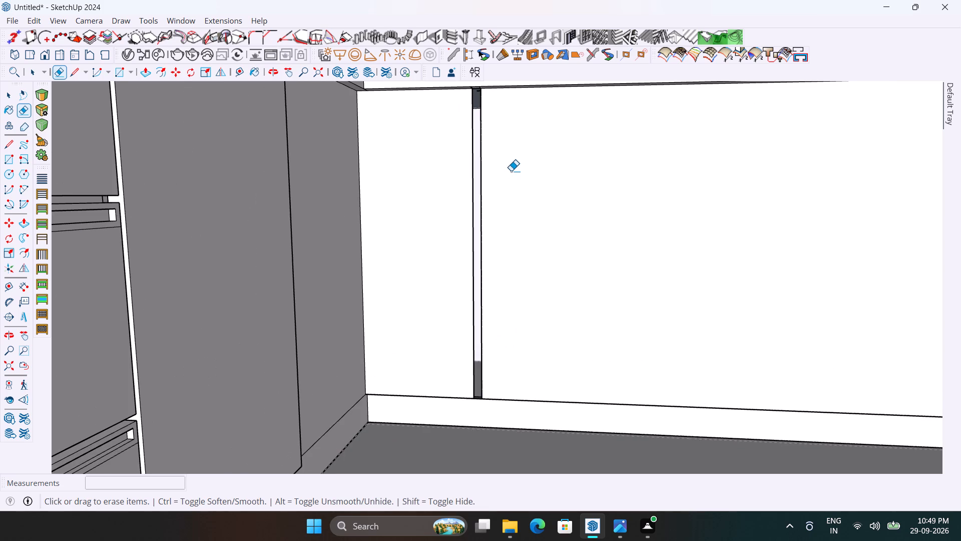
{"action": "key", "text": "r"}
{"action": "scroll", "coordinate": [484, 319], "scroll_direction": "up", "scroll_amount": 3}
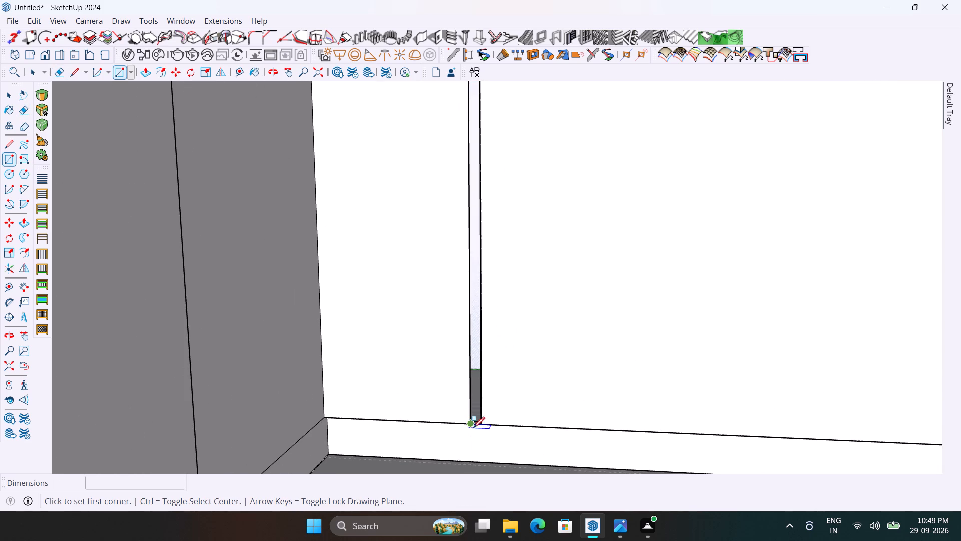
{"action": "left_click", "coordinate": [472, 426]}
{"action": "scroll", "coordinate": [542, 409], "scroll_direction": "down", "scroll_amount": 6}
{"action": "scroll", "coordinate": [513, 201], "scroll_direction": "up", "scroll_amount": 18}
{"action": "scroll", "coordinate": [503, 173], "scroll_direction": "up", "scroll_amount": 5}
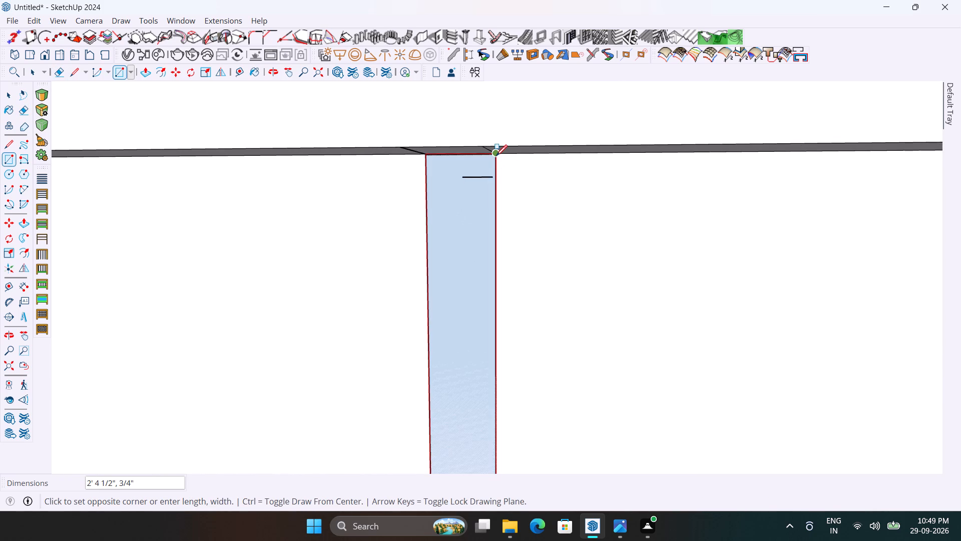
{"action": "left_click", "coordinate": [496, 156]}
Erase the stray short line and both vertical edges of the filled slot to leave a plain counter front.
{"action": "key", "text": "e"}
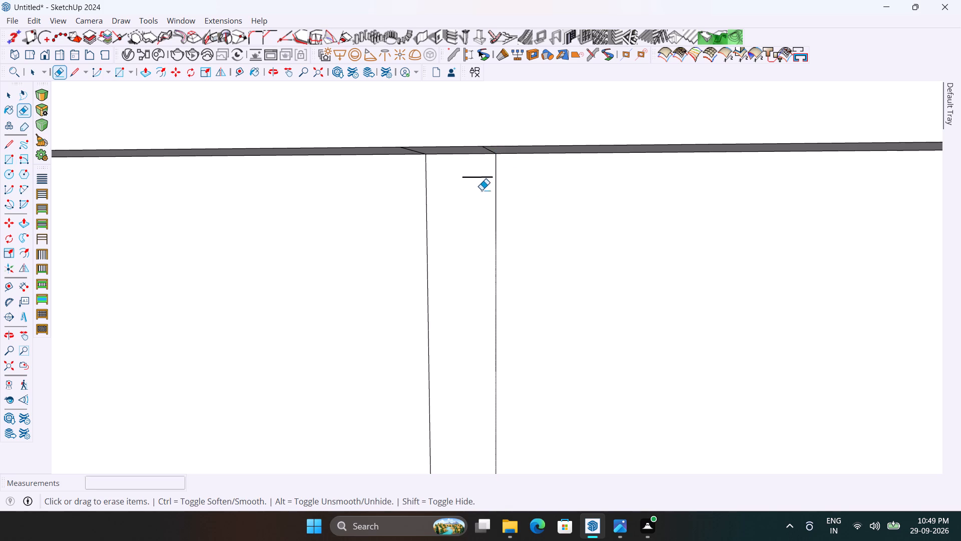
{"action": "left_click_drag", "start_coordinate": [482, 190], "coordinate": [482, 168]}
{"action": "left_click_drag", "start_coordinate": [511, 201], "coordinate": [359, 183]}
{"action": "left_click_drag", "start_coordinate": [492, 249], "coordinate": [492, 251]}
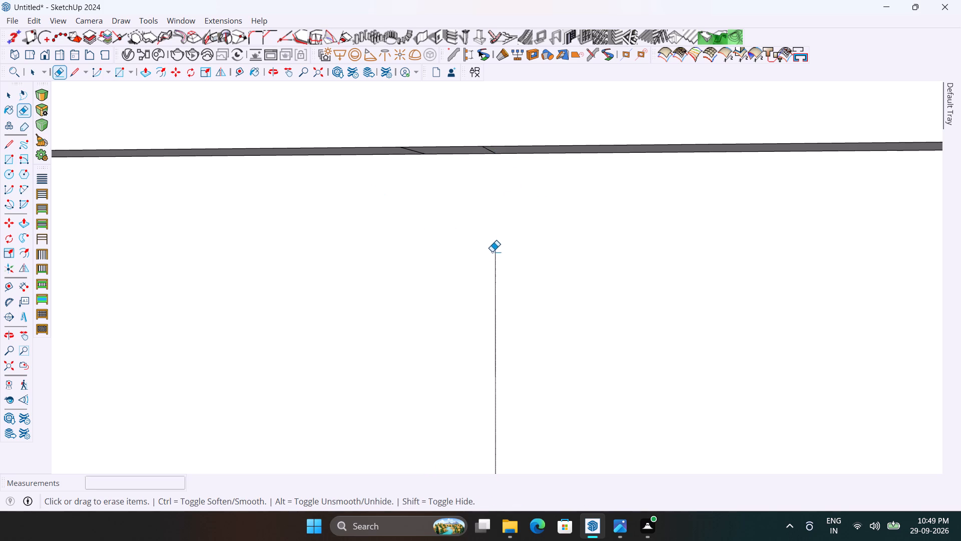
{"action": "left_click_drag", "start_coordinate": [492, 251], "coordinate": [506, 262]}
Erase the two short edges crossing the underside strip of the countertop above the filled slot.
{"action": "scroll", "coordinate": [479, 145], "scroll_direction": "up", "scroll_amount": 3}
{"action": "middle_click_drag", "start_coordinate": [499, 154], "coordinate": [503, 99]}
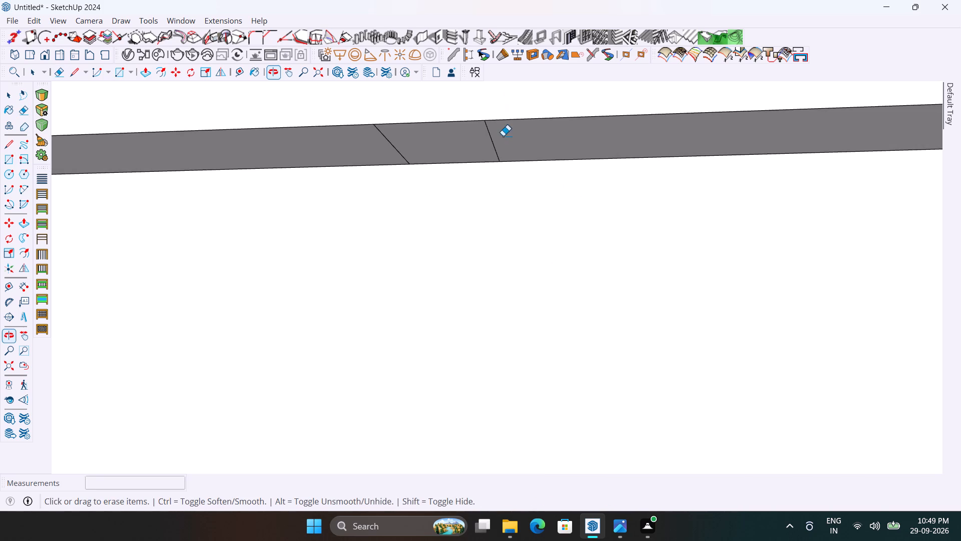
{"action": "left_click_drag", "start_coordinate": [503, 136], "coordinate": [381, 137]}
{"action": "scroll", "coordinate": [387, 159], "scroll_direction": "down", "scroll_amount": 15}
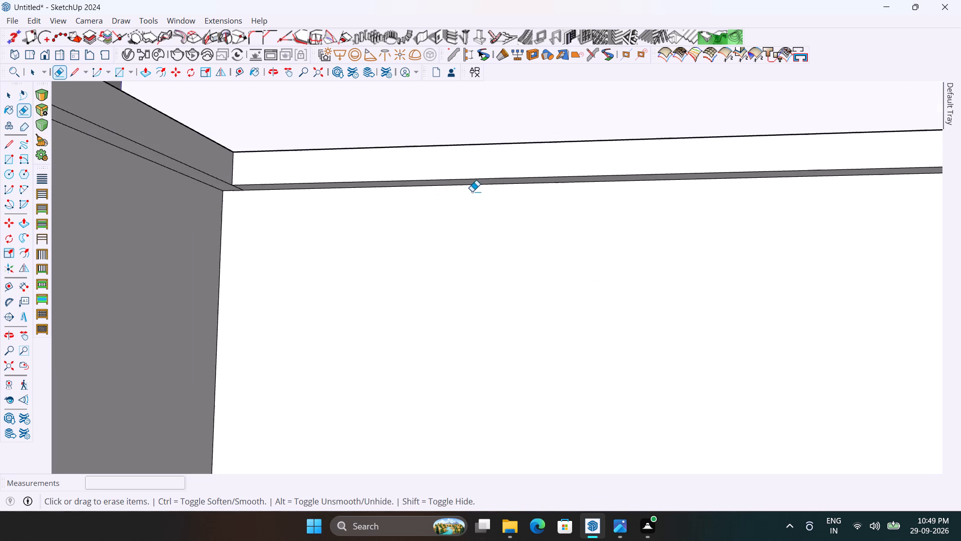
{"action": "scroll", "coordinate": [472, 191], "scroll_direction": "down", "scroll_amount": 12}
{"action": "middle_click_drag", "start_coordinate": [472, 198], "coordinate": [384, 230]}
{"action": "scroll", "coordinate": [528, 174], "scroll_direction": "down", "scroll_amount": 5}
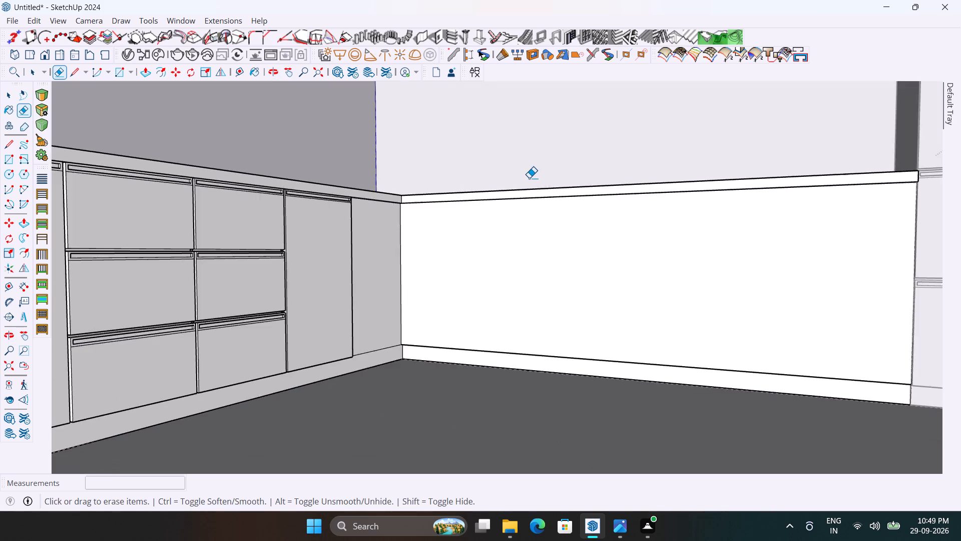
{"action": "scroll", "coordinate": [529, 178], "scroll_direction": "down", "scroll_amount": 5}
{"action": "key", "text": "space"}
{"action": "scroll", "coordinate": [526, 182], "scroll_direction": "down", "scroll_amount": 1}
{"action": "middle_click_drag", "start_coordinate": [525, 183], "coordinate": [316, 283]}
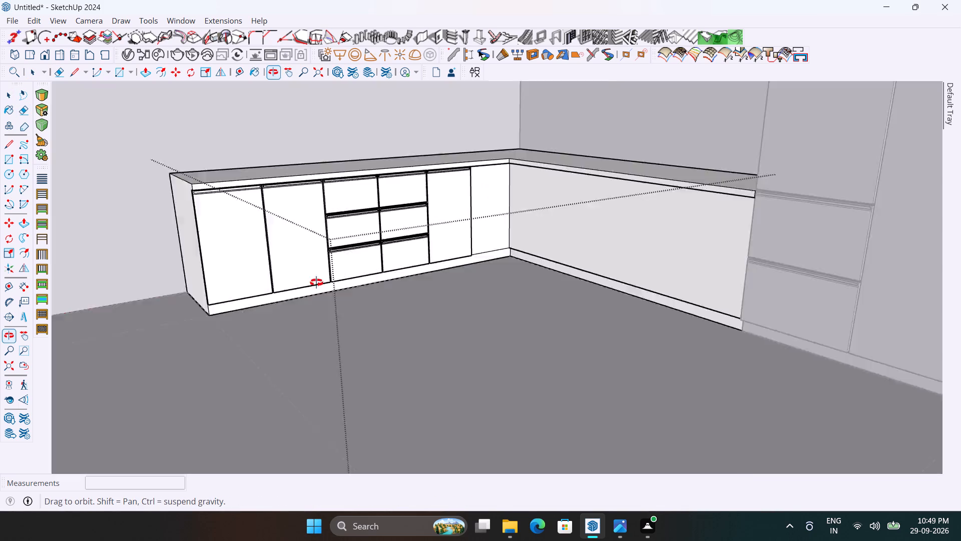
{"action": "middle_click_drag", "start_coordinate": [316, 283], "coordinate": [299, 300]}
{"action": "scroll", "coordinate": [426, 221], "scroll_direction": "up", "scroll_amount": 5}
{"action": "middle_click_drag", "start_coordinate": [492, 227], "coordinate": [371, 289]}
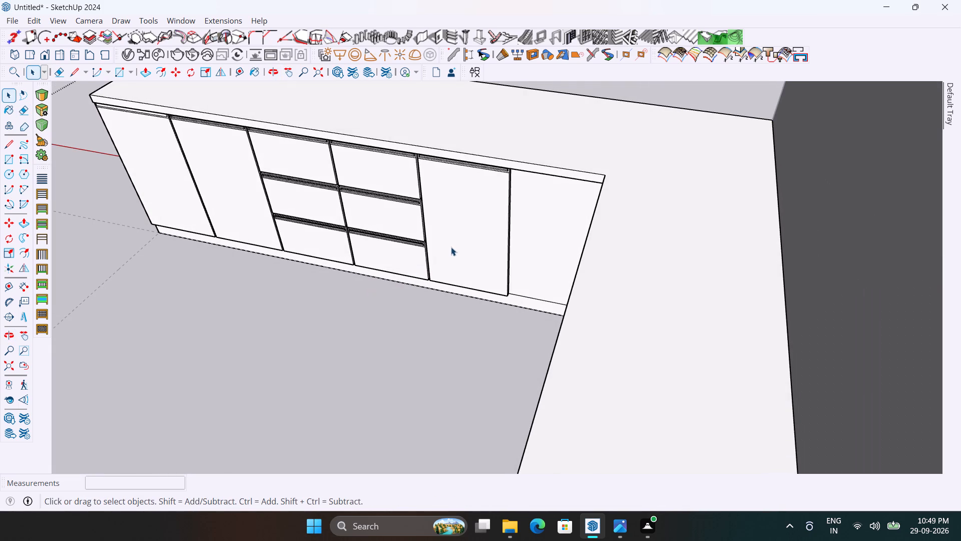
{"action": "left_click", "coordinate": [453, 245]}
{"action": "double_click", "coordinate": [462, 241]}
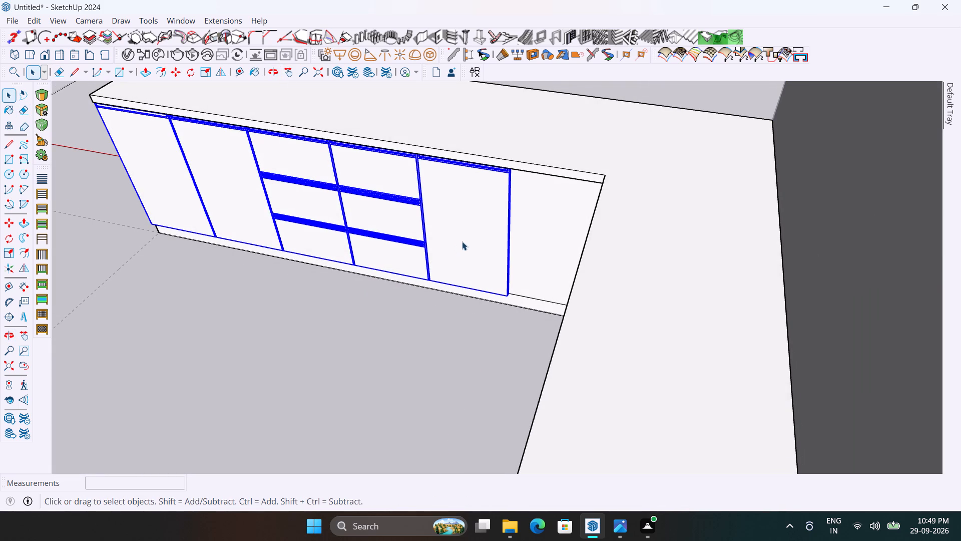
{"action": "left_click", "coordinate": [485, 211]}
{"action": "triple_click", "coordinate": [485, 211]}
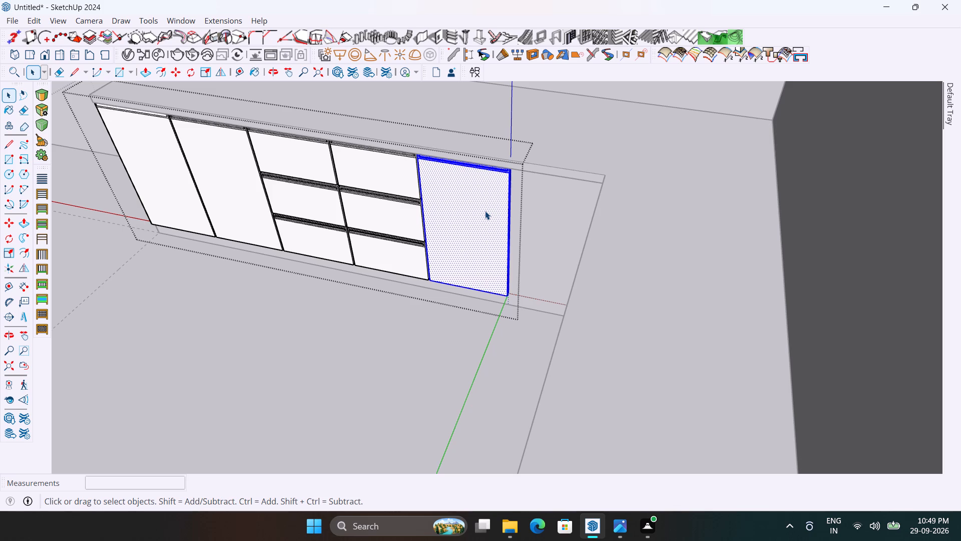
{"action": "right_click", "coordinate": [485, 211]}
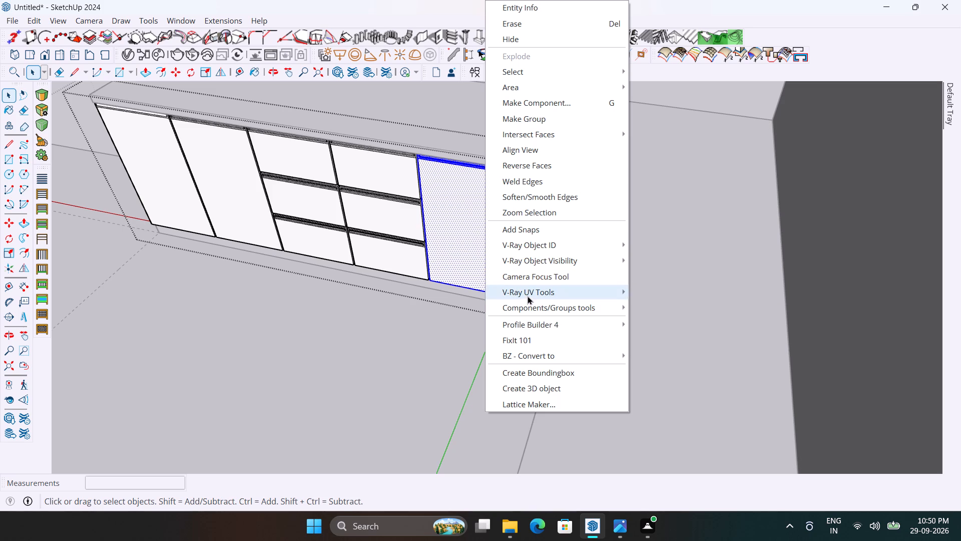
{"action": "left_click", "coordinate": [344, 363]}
Copy the end door inside the fronts group about 1' 4 1/8" along the cabinet run to the counter's inner corner.
{"action": "scroll", "coordinate": [508, 332], "scroll_direction": "up", "scroll_amount": 4}
{"action": "scroll", "coordinate": [507, 290], "scroll_direction": "up", "scroll_amount": 3}
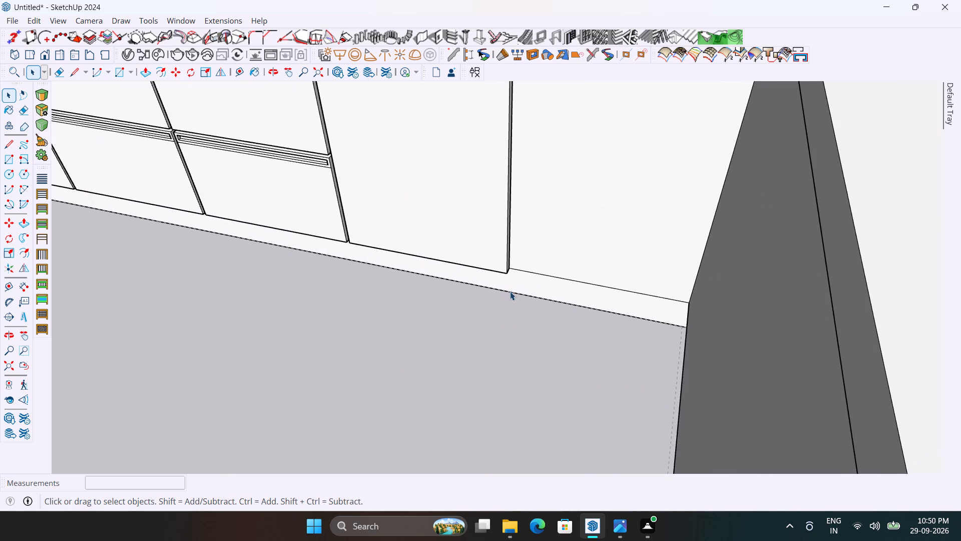
{"action": "middle_click_drag", "start_coordinate": [511, 295], "coordinate": [508, 328]}
{"action": "scroll", "coordinate": [482, 354], "scroll_direction": "down", "scroll_amount": 6}
{"action": "triple_click", "coordinate": [449, 258]}
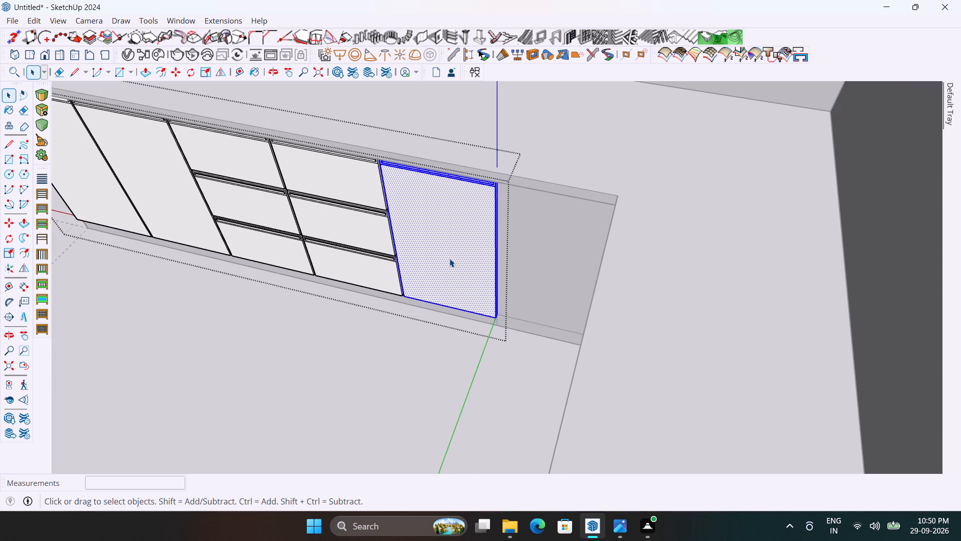
{"action": "double_click", "coordinate": [449, 258]}
{"action": "triple_click", "coordinate": [449, 258]}
{"action": "scroll", "coordinate": [449, 258], "scroll_direction": "up", "scroll_amount": 3}
{"action": "scroll", "coordinate": [557, 371], "scroll_direction": "up", "scroll_amount": 2}
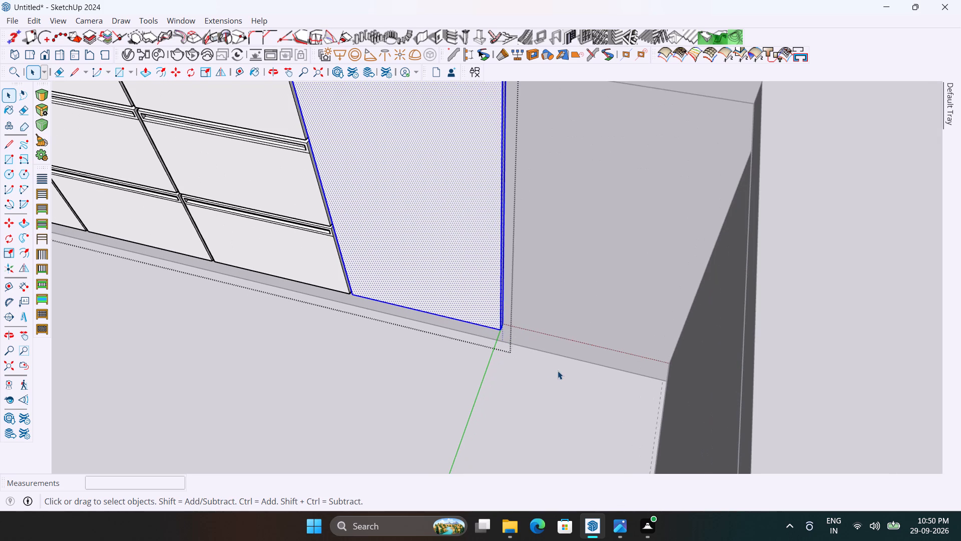
{"action": "key", "text": "m"}
{"action": "scroll", "coordinate": [534, 346], "scroll_direction": "up", "scroll_amount": 4}
{"action": "middle_click_drag", "start_coordinate": [528, 341], "coordinate": [500, 339]}
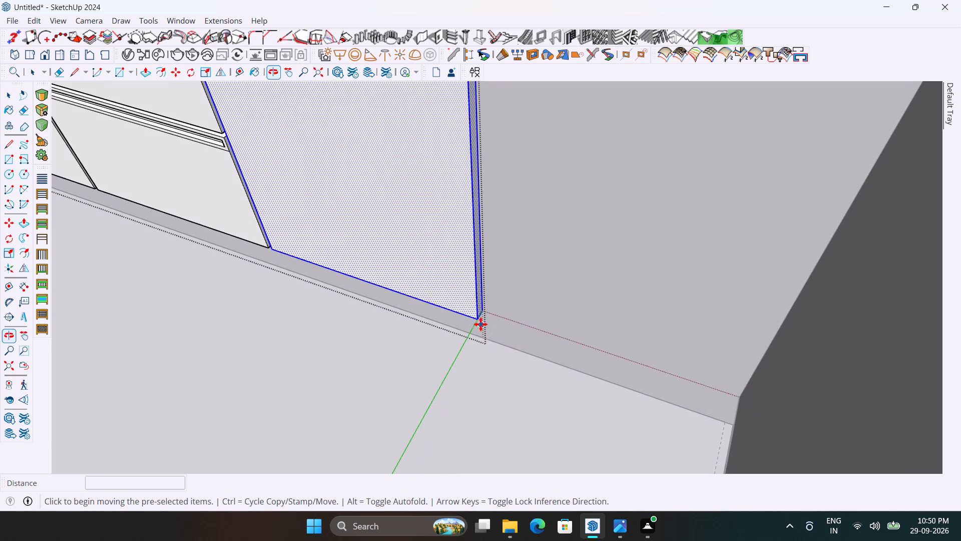
{"action": "scroll", "coordinate": [483, 314], "scroll_direction": "up", "scroll_amount": 3}
{"action": "left_click", "coordinate": [483, 314], "text": "ctrl"}
{"action": "scroll", "coordinate": [526, 325], "scroll_direction": "down", "scroll_amount": 5}
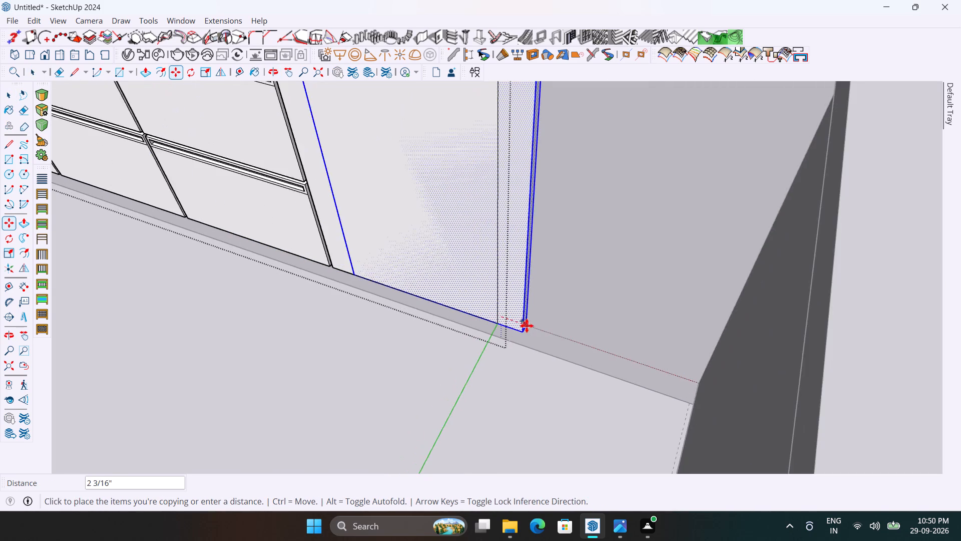
{"action": "scroll", "coordinate": [527, 326], "scroll_direction": "down", "scroll_amount": 4}
{"action": "scroll", "coordinate": [626, 365], "scroll_direction": "up", "scroll_amount": 7}
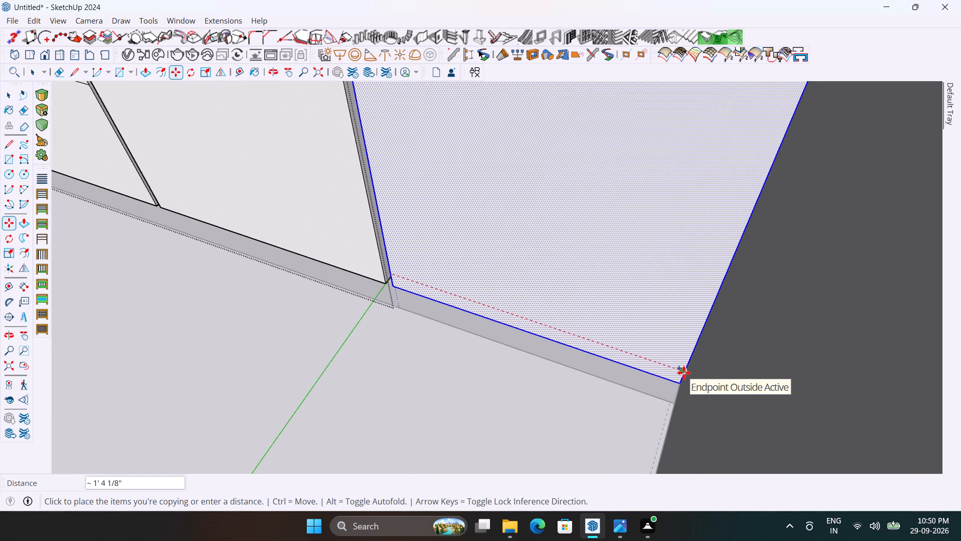
{"action": "left_click", "coordinate": [684, 373]}
{"action": "scroll", "coordinate": [511, 339], "scroll_direction": "down", "scroll_amount": 11}
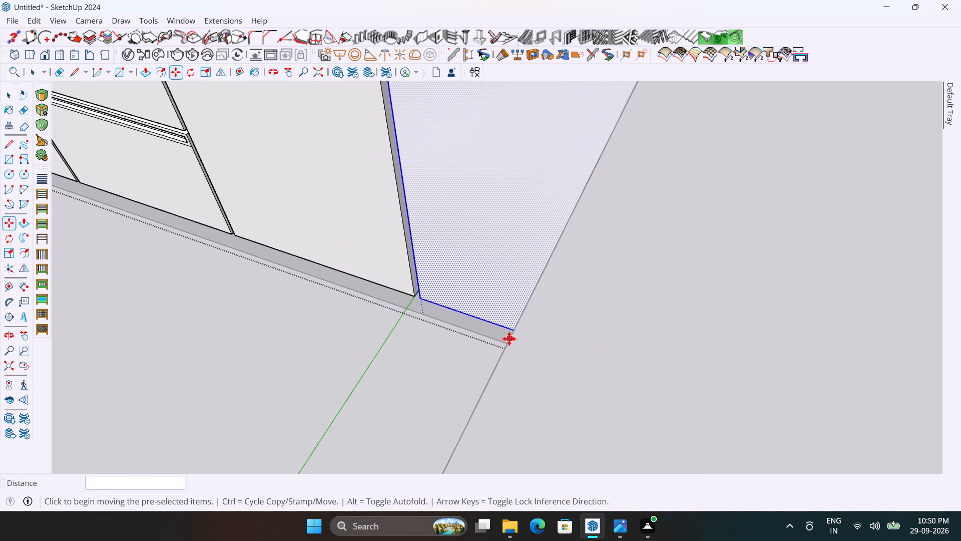
{"action": "key", "text": "space"}
{"action": "left_click", "coordinate": [429, 346]}
Push/Pull the countertop's front face above the doors and drawers outward by 0.5".
{"action": "scroll", "coordinate": [437, 343], "scroll_direction": "down", "scroll_amount": 12}
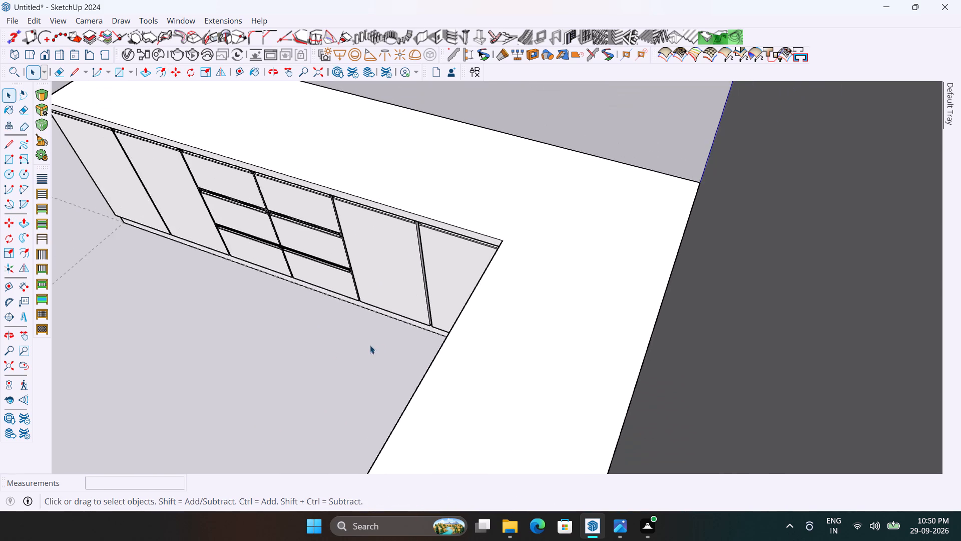
{"action": "middle_click_drag", "start_coordinate": [370, 345], "coordinate": [581, 204]}
{"action": "scroll", "coordinate": [581, 204], "scroll_direction": "down", "scroll_amount": 6}
{"action": "scroll", "coordinate": [539, 227], "scroll_direction": "up", "scroll_amount": 3}
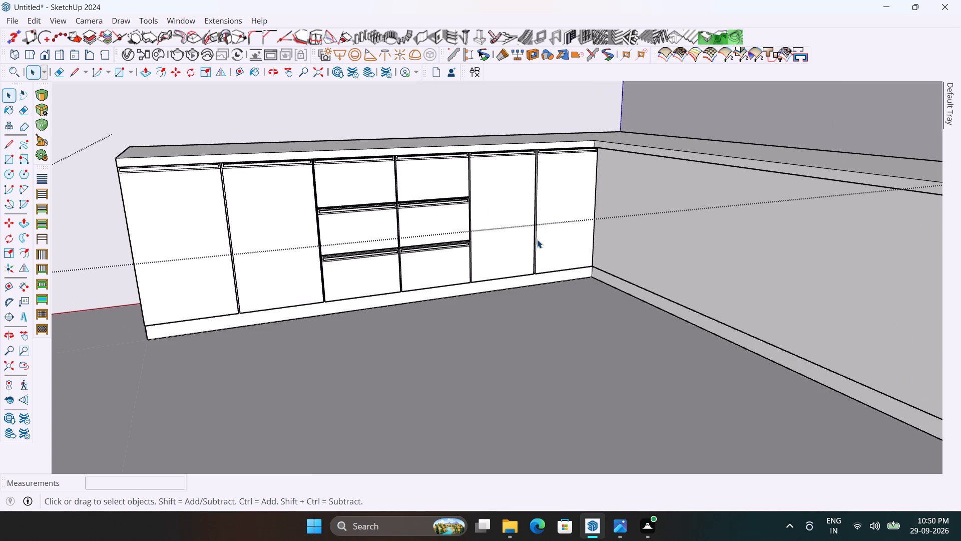
{"action": "middle_click_drag", "start_coordinate": [540, 240], "coordinate": [736, 223]}
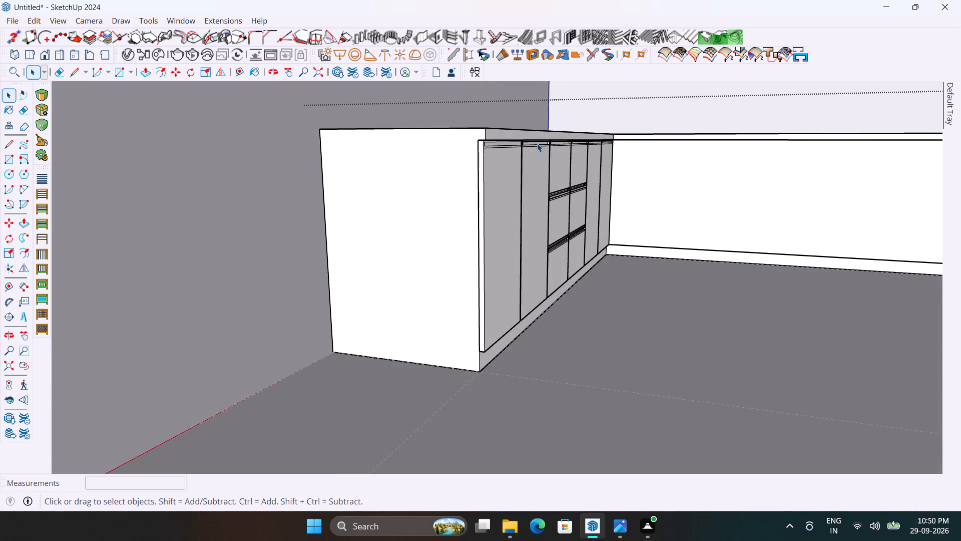
{"action": "scroll", "coordinate": [531, 134], "scroll_direction": "up", "scroll_amount": 4}
{"action": "double_click", "coordinate": [424, 166]}
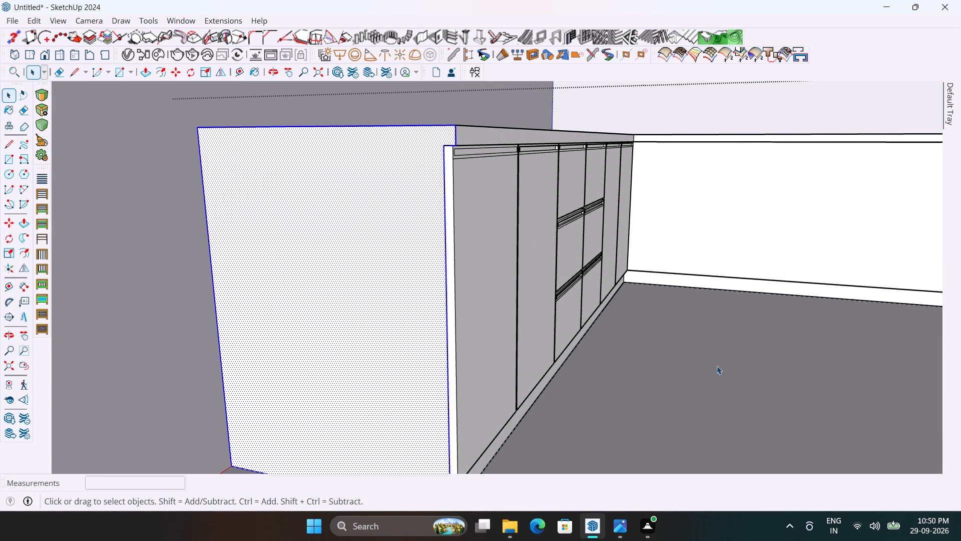
{"action": "left_click", "coordinate": [741, 410]}
{"action": "key", "text": "p"}
{"action": "scroll", "coordinate": [496, 181], "scroll_direction": "up", "scroll_amount": 2}
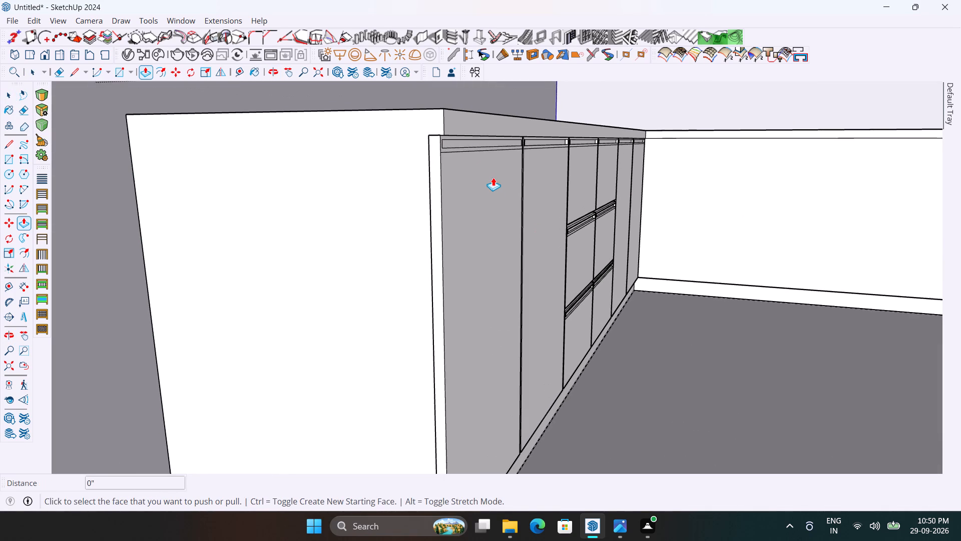
{"action": "left_click", "coordinate": [477, 127]}
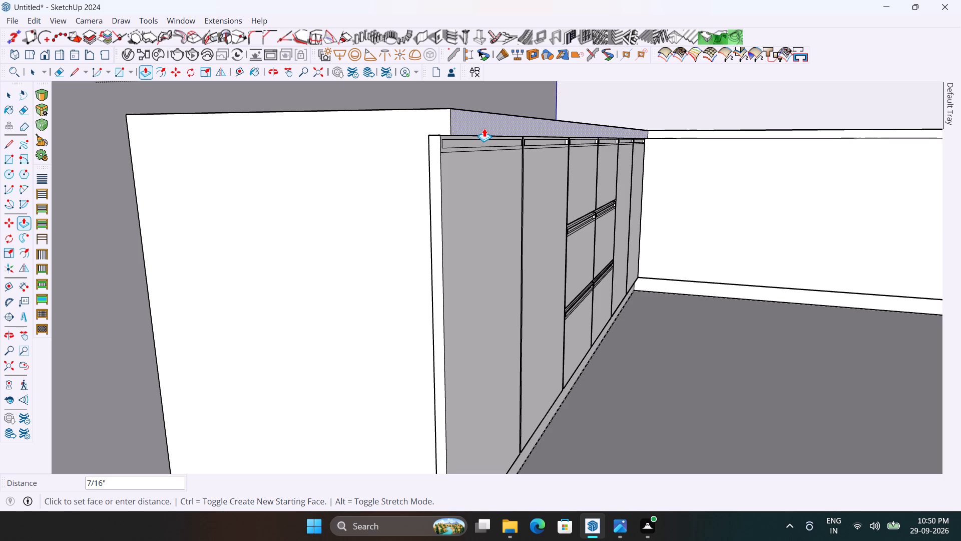
{"action": "type", "text": "0.5"}
{"action": "key", "text": "Return"}
Repeat the 1/2" outward Push/Pull on the countertop's front face along the adjoining plain leg.
{"action": "scroll", "coordinate": [484, 128], "scroll_direction": "down", "scroll_amount": 4}
{"action": "middle_click_drag", "start_coordinate": [538, 234], "coordinate": [535, 287]}
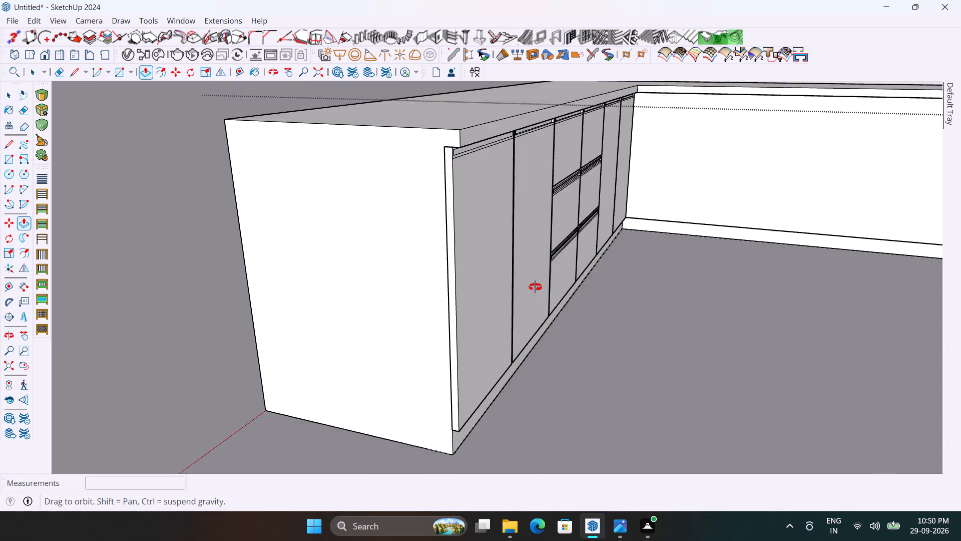
{"action": "middle_click_drag", "start_coordinate": [535, 287], "coordinate": [523, 334]}
{"action": "scroll", "coordinate": [523, 334], "scroll_direction": "down", "scroll_amount": 6}
{"action": "scroll", "coordinate": [546, 201], "scroll_direction": "up", "scroll_amount": 3}
{"action": "scroll", "coordinate": [460, 231], "scroll_direction": "up", "scroll_amount": 3}
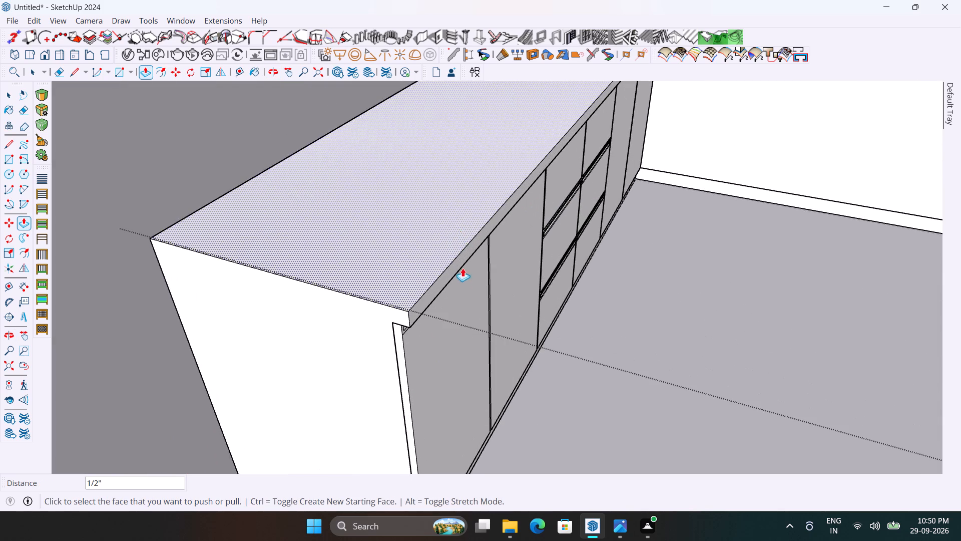
{"action": "scroll", "coordinate": [442, 326], "scroll_direction": "down", "scroll_amount": 2}
{"action": "middle_click_drag", "start_coordinate": [476, 293], "coordinate": [484, 242]}
{"action": "scroll", "coordinate": [484, 240], "scroll_direction": "up", "scroll_amount": 3}
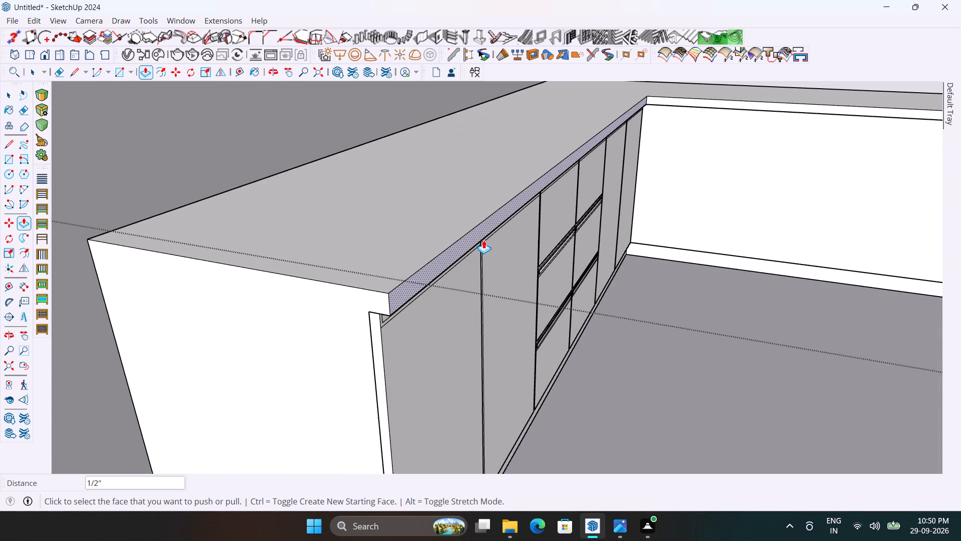
{"action": "scroll", "coordinate": [660, 93], "scroll_direction": "up", "scroll_amount": 5}
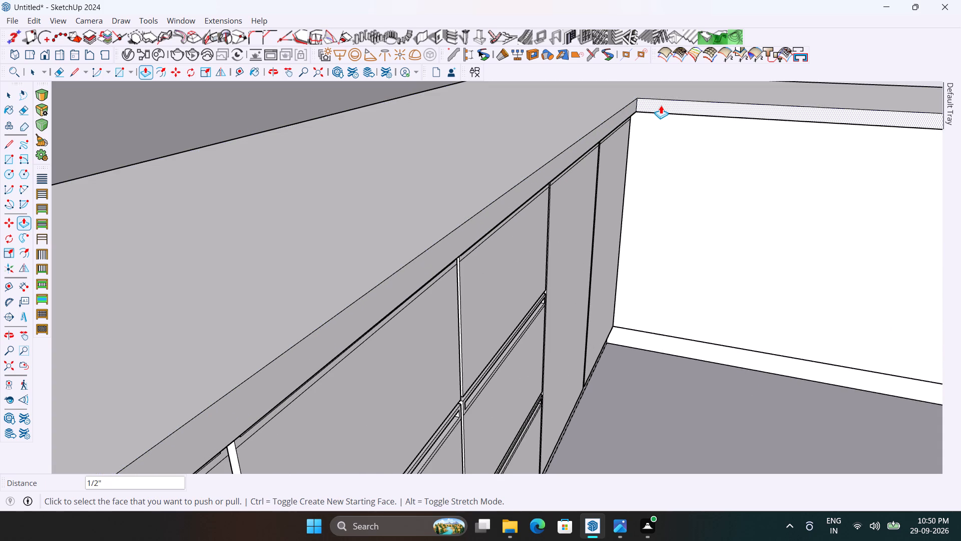
{"action": "double_click", "coordinate": [661, 105]}
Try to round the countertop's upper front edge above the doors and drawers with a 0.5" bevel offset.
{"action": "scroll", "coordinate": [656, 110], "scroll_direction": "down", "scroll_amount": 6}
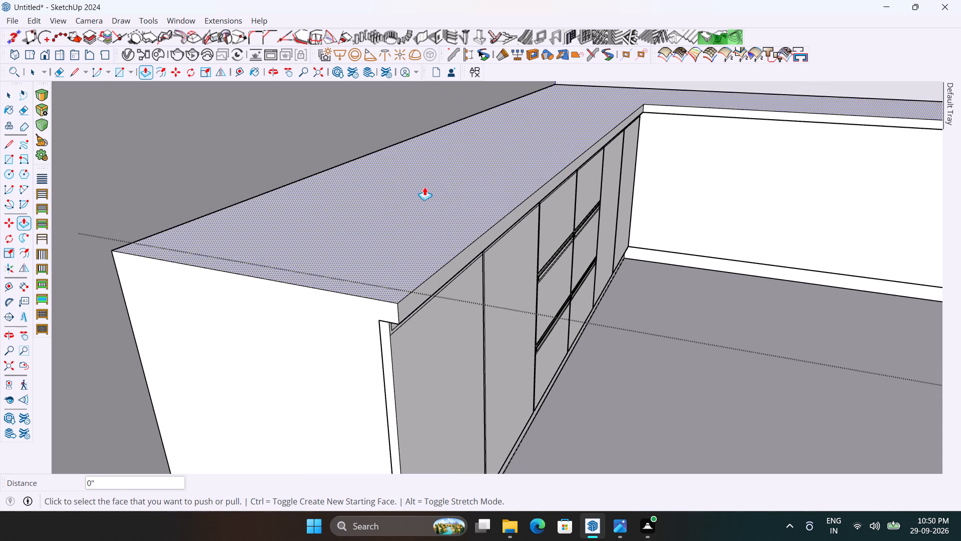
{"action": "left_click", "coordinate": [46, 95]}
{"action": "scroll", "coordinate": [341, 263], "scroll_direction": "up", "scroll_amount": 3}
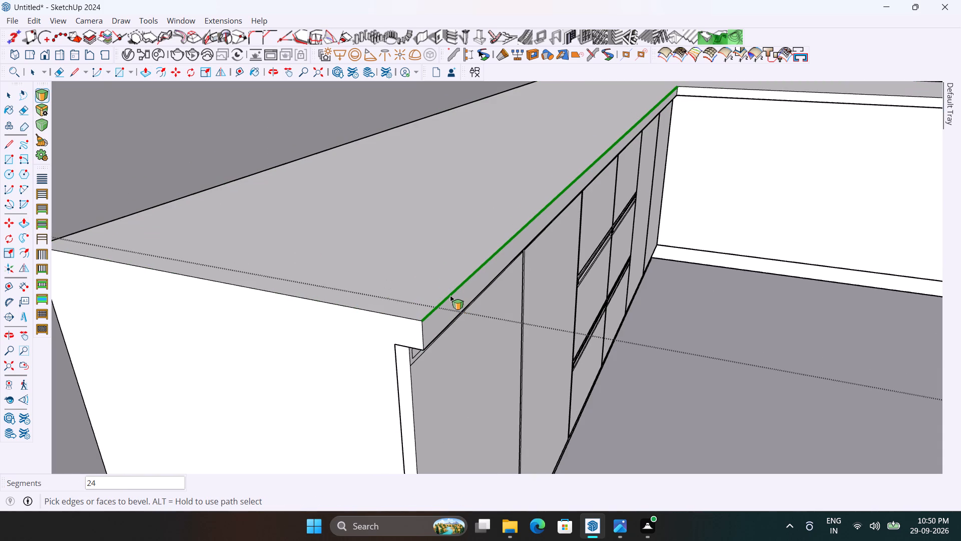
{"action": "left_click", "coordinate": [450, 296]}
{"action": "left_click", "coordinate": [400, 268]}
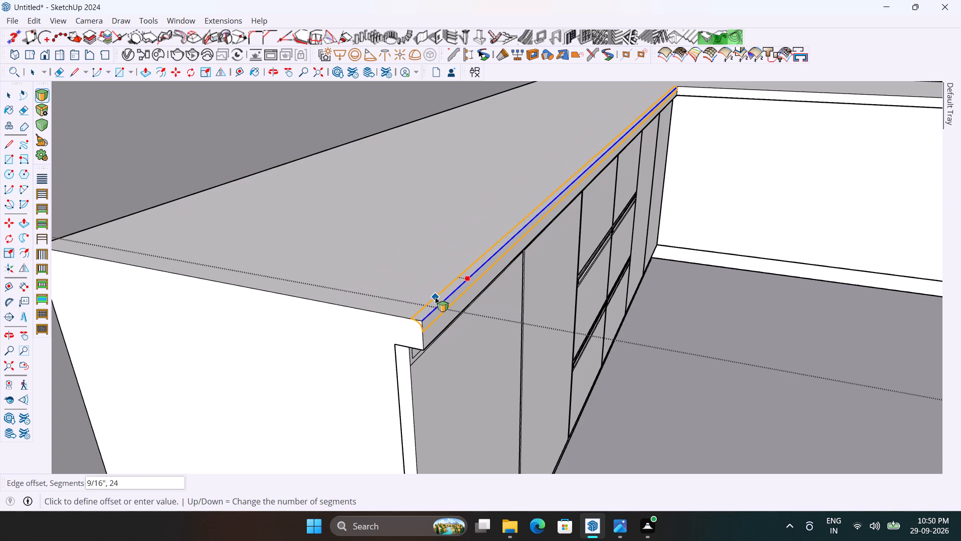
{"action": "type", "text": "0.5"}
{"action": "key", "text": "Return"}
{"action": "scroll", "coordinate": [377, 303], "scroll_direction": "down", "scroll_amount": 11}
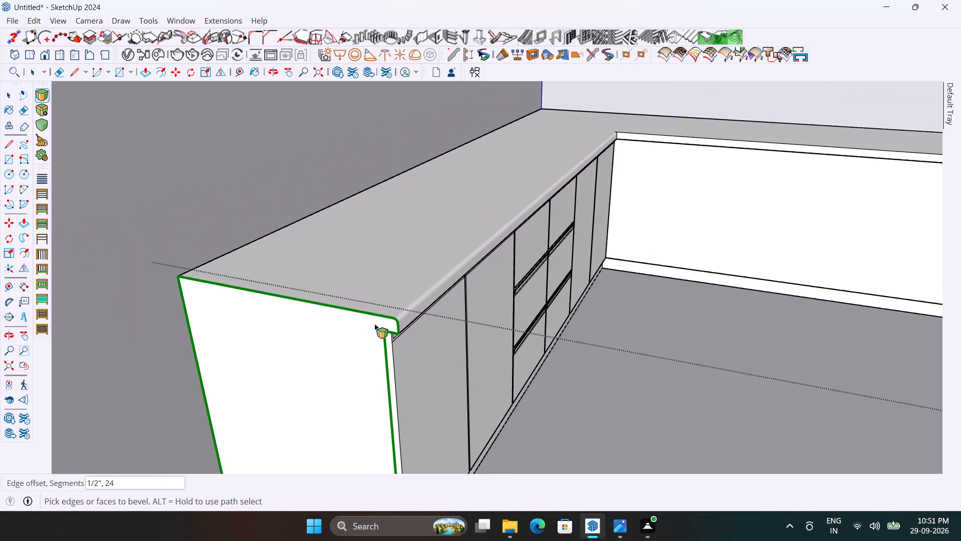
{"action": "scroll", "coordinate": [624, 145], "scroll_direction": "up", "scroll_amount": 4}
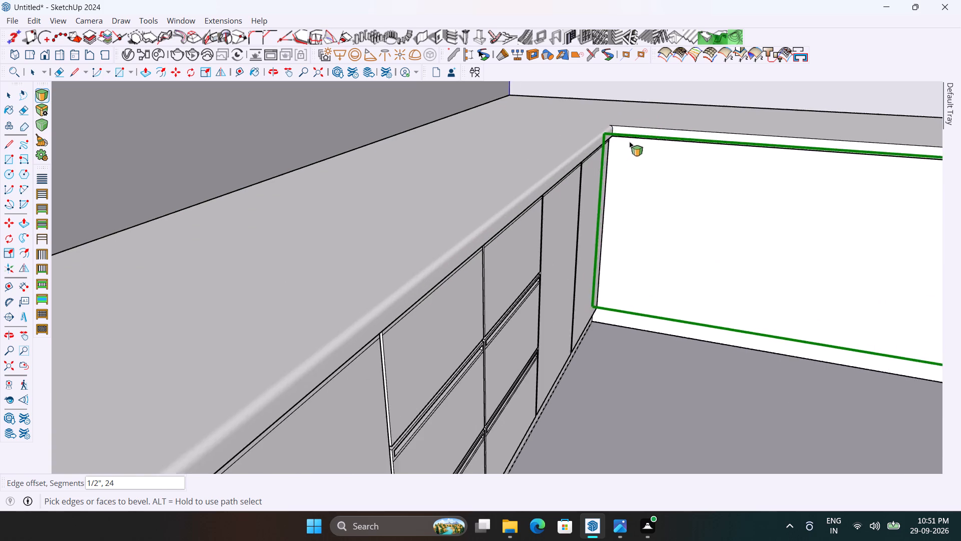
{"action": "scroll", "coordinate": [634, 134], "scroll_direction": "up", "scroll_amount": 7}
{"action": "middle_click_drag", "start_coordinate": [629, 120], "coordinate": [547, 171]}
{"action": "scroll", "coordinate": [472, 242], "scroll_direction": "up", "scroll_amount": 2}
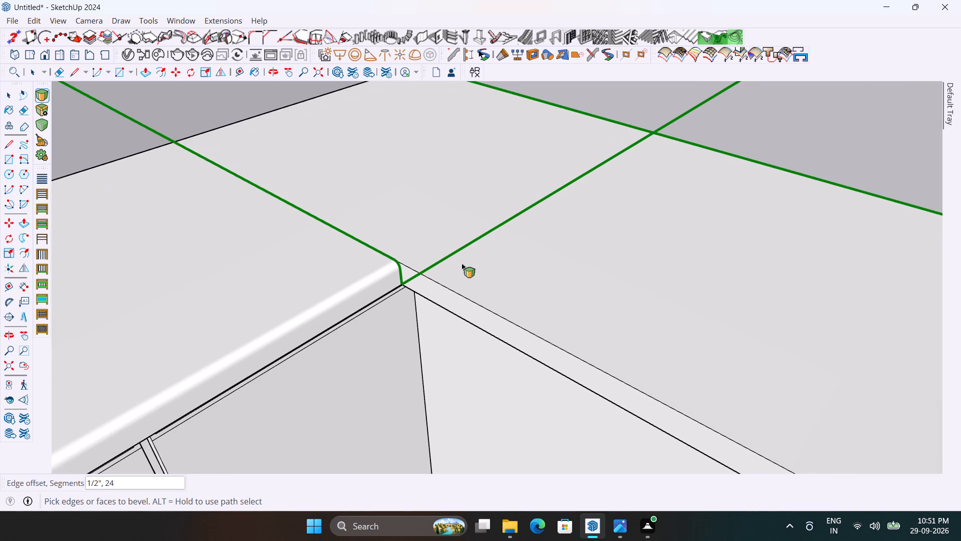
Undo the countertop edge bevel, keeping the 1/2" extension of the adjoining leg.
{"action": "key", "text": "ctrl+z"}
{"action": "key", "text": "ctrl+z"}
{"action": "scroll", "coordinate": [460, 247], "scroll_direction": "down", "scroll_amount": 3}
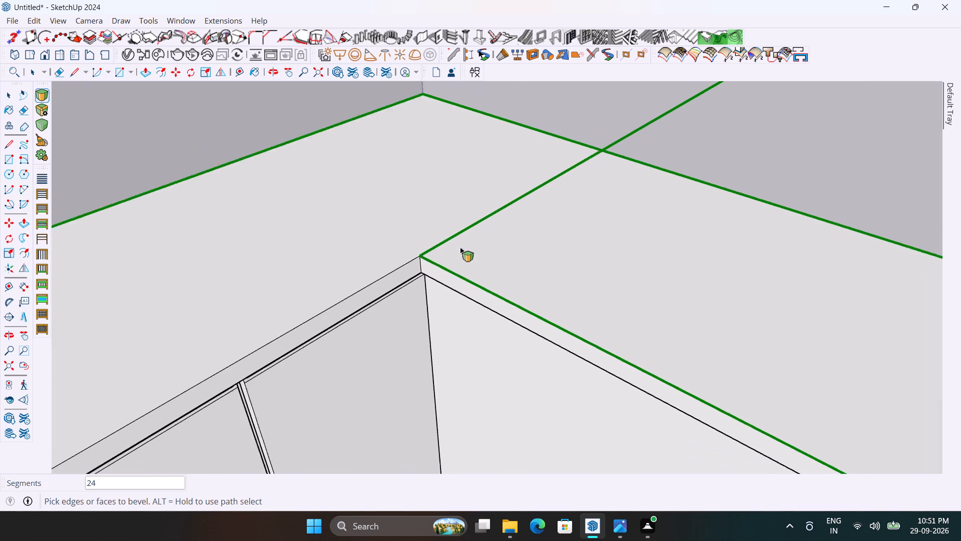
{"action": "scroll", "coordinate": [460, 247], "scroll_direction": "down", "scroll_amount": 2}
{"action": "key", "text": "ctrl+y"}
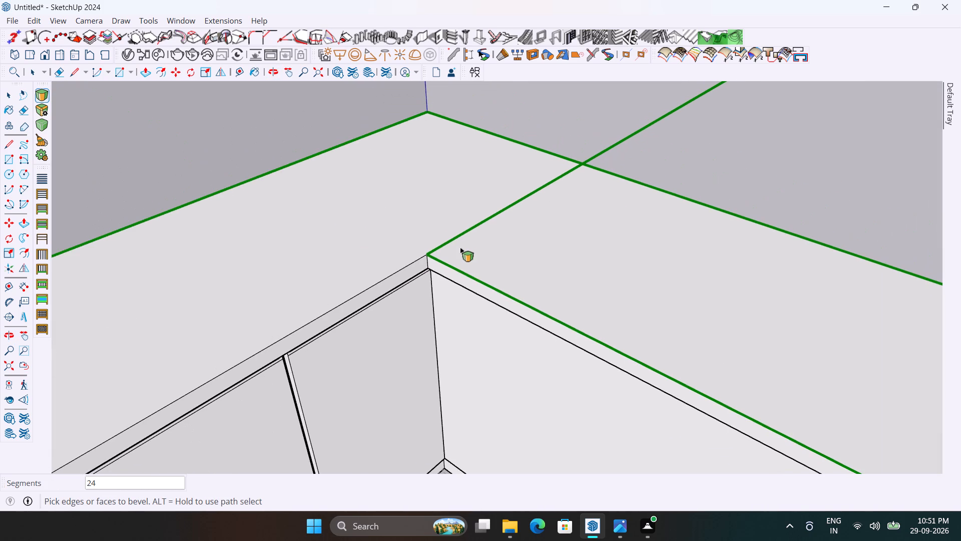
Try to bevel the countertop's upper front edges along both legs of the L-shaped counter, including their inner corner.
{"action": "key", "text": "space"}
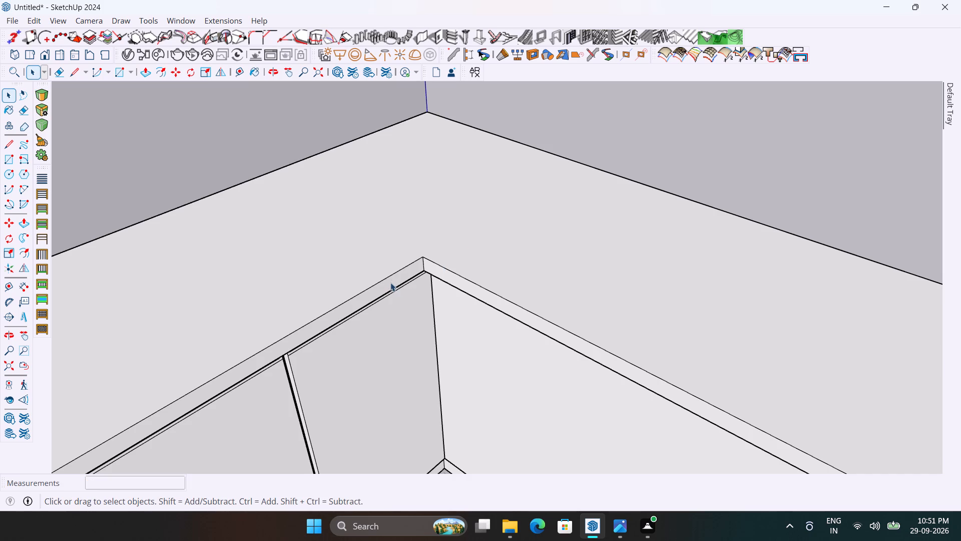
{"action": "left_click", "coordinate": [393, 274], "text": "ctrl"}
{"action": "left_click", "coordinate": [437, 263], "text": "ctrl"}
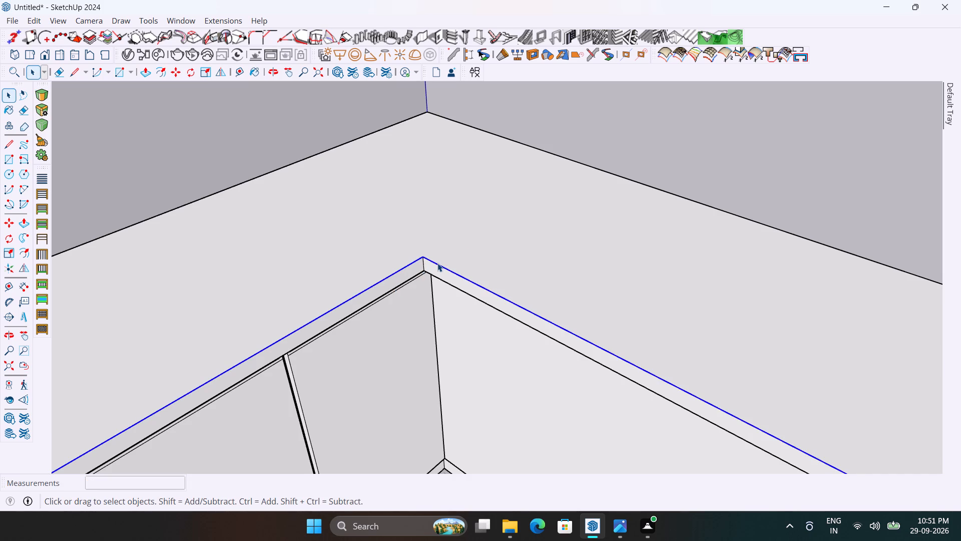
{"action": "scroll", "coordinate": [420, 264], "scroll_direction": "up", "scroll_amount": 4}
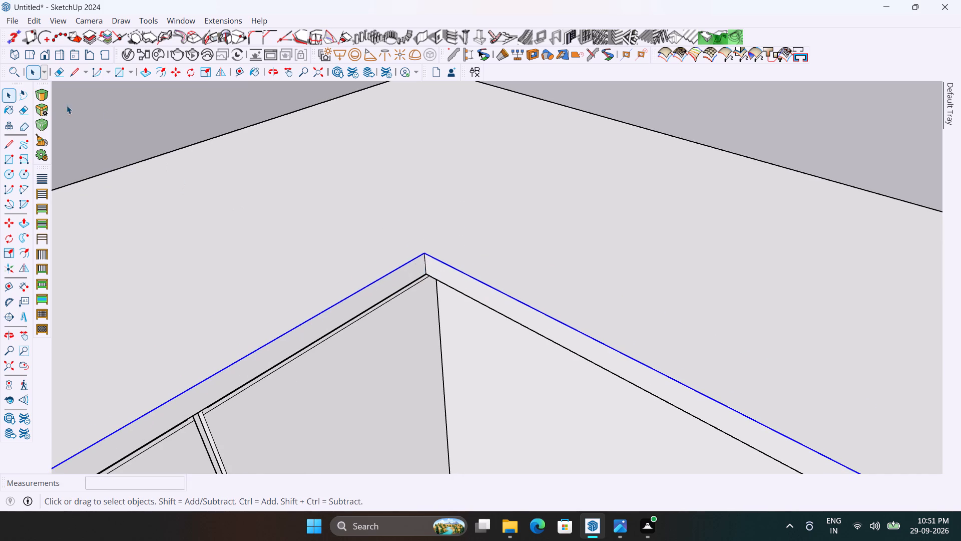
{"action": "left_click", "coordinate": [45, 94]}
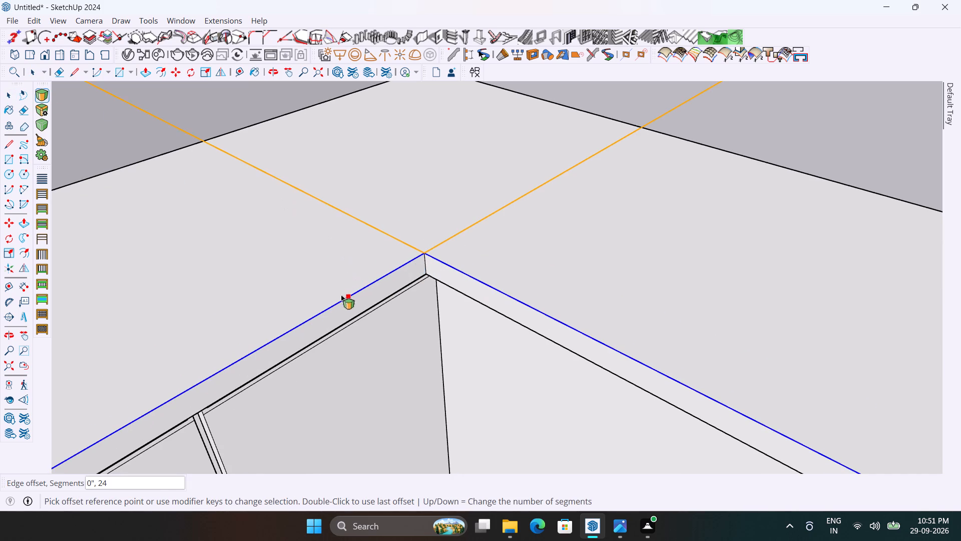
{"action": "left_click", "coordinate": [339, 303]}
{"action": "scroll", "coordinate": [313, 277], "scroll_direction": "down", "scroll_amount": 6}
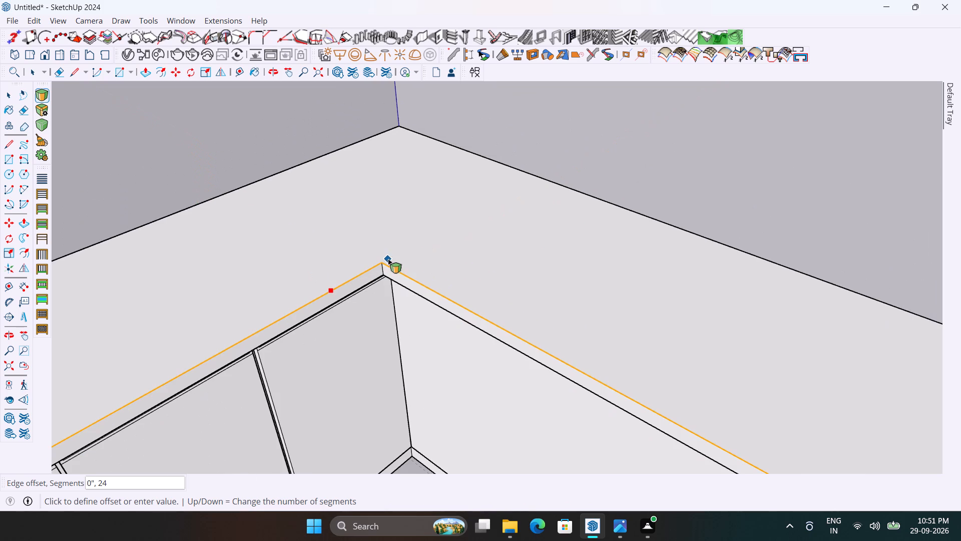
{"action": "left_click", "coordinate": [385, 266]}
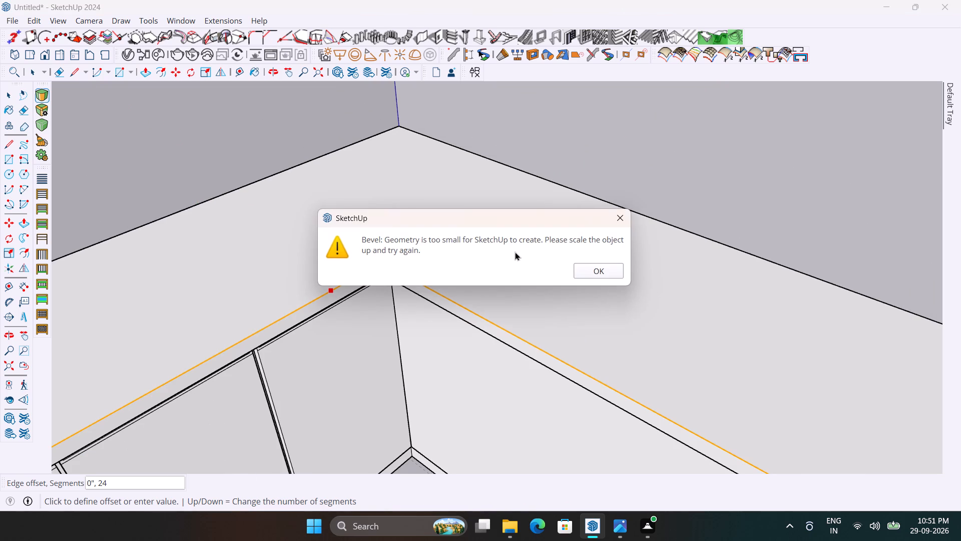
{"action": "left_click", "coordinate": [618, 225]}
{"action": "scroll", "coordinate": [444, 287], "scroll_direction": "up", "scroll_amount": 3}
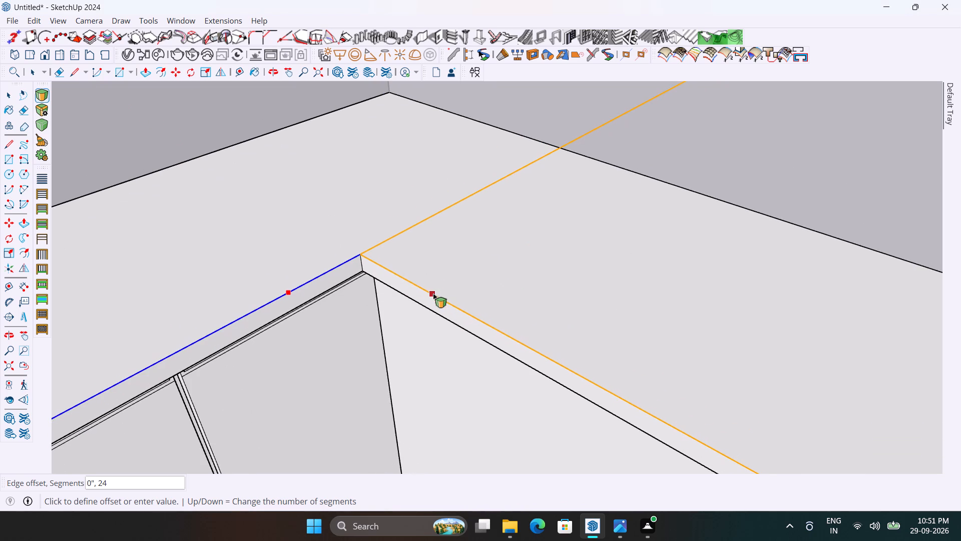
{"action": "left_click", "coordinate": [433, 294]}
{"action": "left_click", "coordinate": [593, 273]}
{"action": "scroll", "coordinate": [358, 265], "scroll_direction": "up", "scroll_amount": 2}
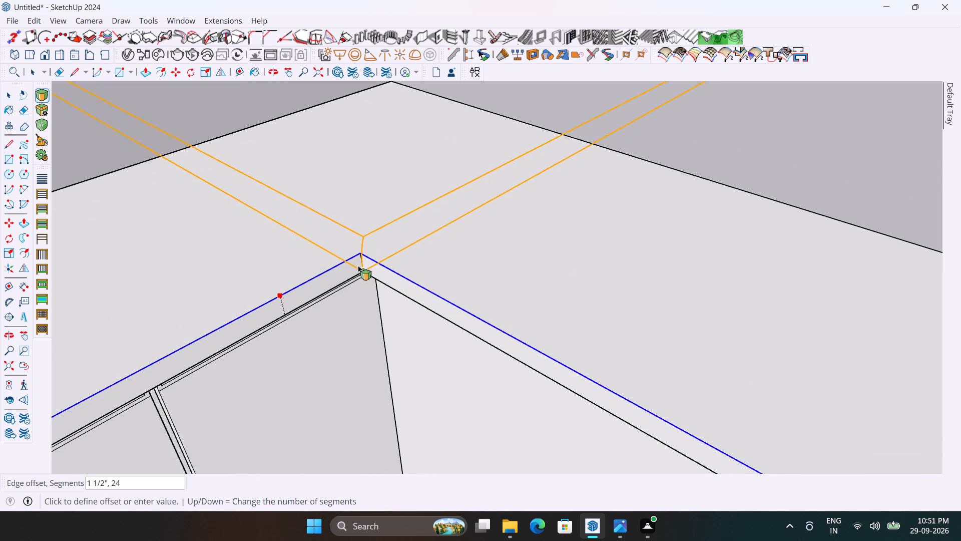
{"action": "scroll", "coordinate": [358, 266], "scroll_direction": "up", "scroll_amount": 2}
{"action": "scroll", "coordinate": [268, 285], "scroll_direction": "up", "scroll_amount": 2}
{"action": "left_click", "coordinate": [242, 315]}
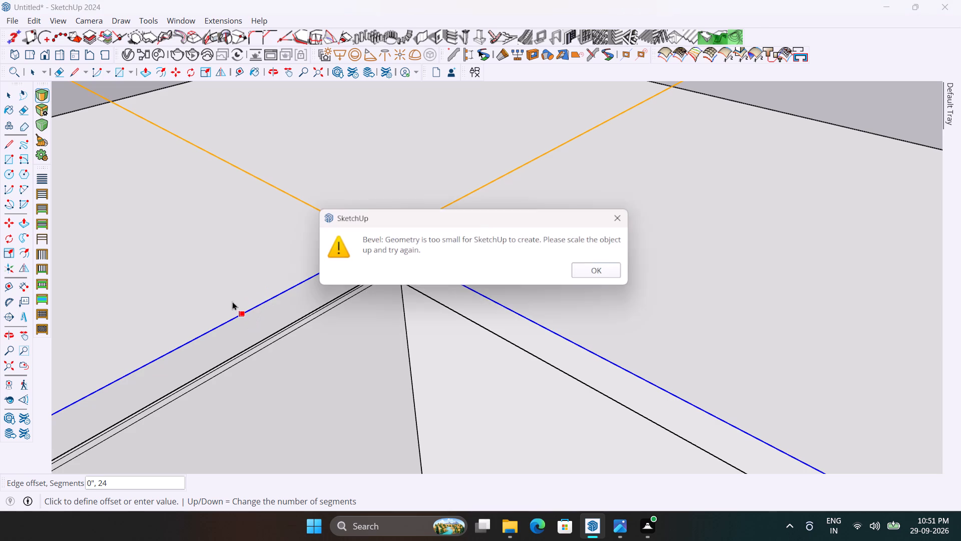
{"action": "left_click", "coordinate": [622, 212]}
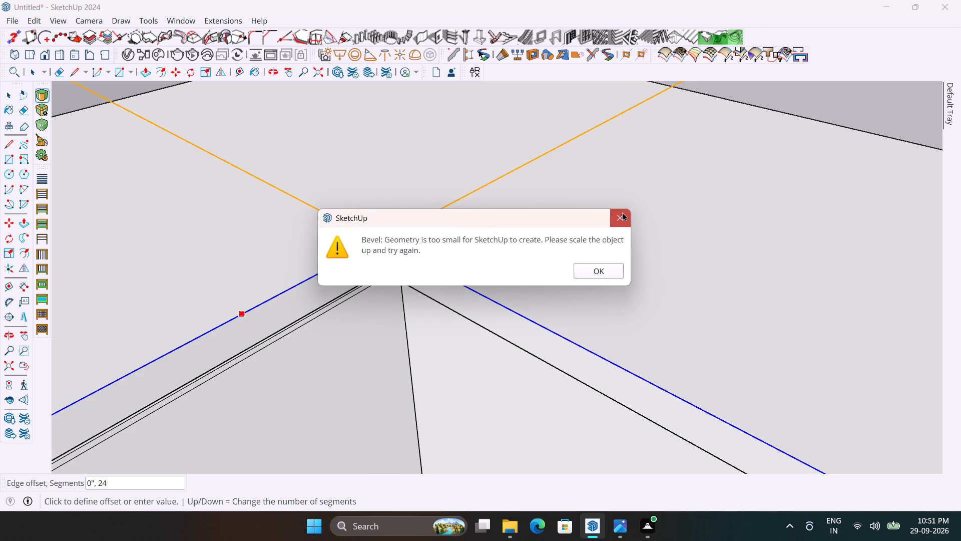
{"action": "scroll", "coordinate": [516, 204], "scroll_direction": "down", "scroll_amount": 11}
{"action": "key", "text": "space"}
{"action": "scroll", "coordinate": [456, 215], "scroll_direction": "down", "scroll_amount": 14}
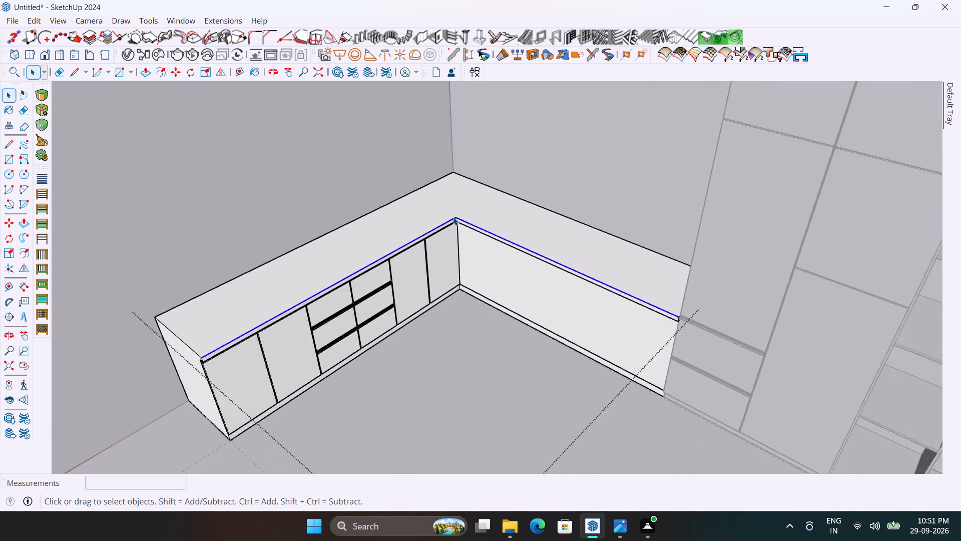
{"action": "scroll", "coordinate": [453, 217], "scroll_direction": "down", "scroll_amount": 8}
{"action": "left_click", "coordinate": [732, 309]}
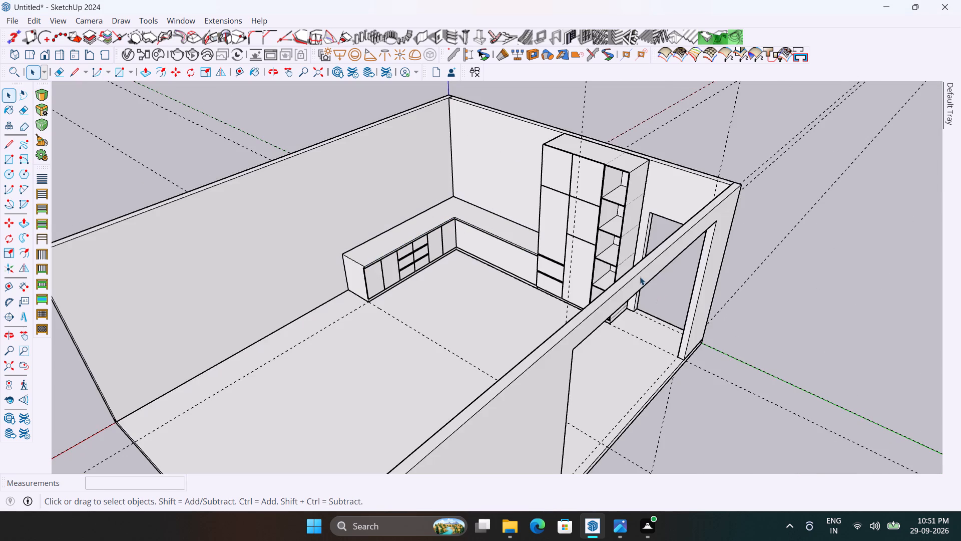
Make a group of the tall cabinet's connected body, including its open shelving column.
{"action": "middle_click_drag", "start_coordinate": [640, 277], "coordinate": [814, 150]}
{"action": "scroll", "coordinate": [769, 143], "scroll_direction": "up", "scroll_amount": 3}
{"action": "middle_click_drag", "start_coordinate": [769, 143], "coordinate": [702, 186]}
{"action": "scroll", "coordinate": [719, 151], "scroll_direction": "down", "scroll_amount": 4}
{"action": "middle_click_drag", "start_coordinate": [717, 151], "coordinate": [690, 282]}
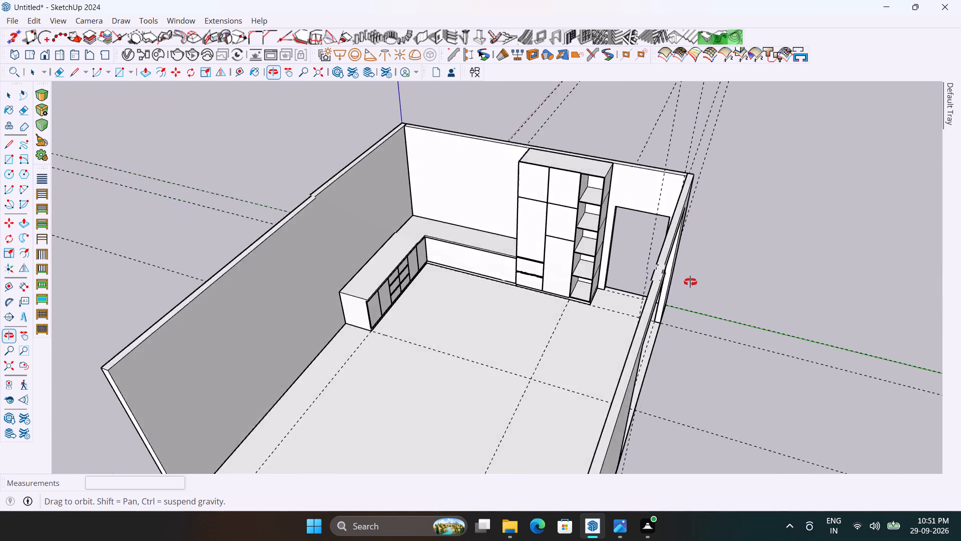
{"action": "middle_click_drag", "start_coordinate": [690, 282], "coordinate": [690, 289]}
{"action": "left_click", "coordinate": [586, 177]}
{"action": "triple_click", "coordinate": [584, 177]}
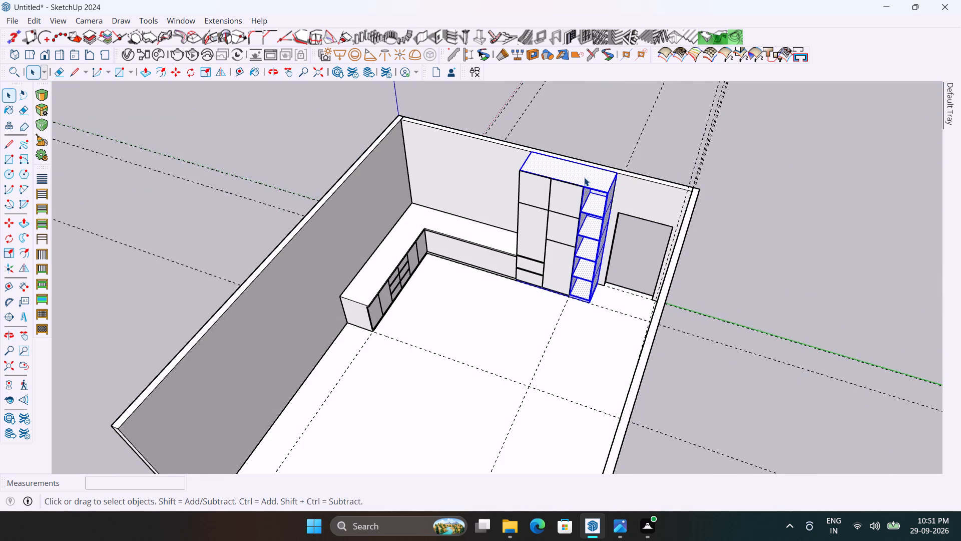
{"action": "left_click", "coordinate": [584, 177]}
{"action": "right_click", "coordinate": [584, 177]}
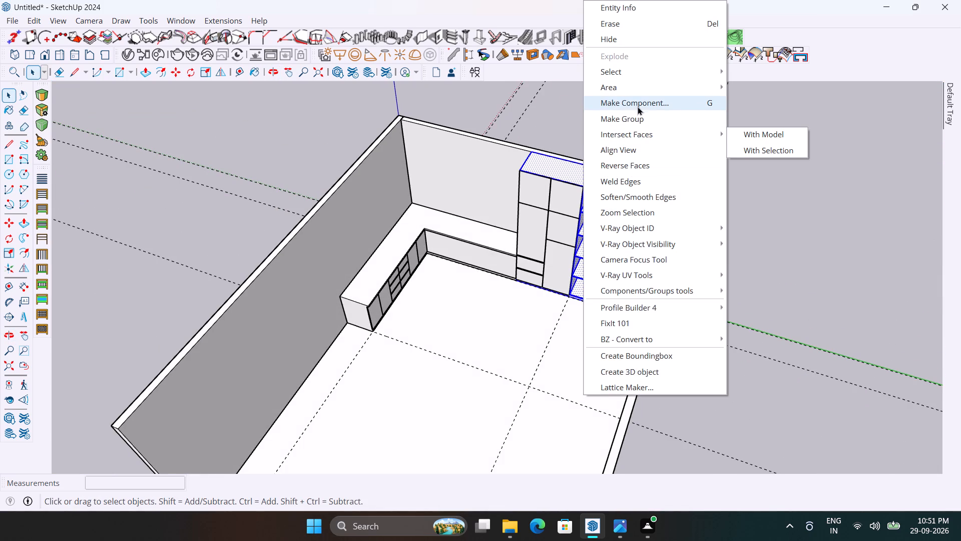
{"action": "left_click", "coordinate": [636, 117]}
{"action": "left_click", "coordinate": [635, 119]}
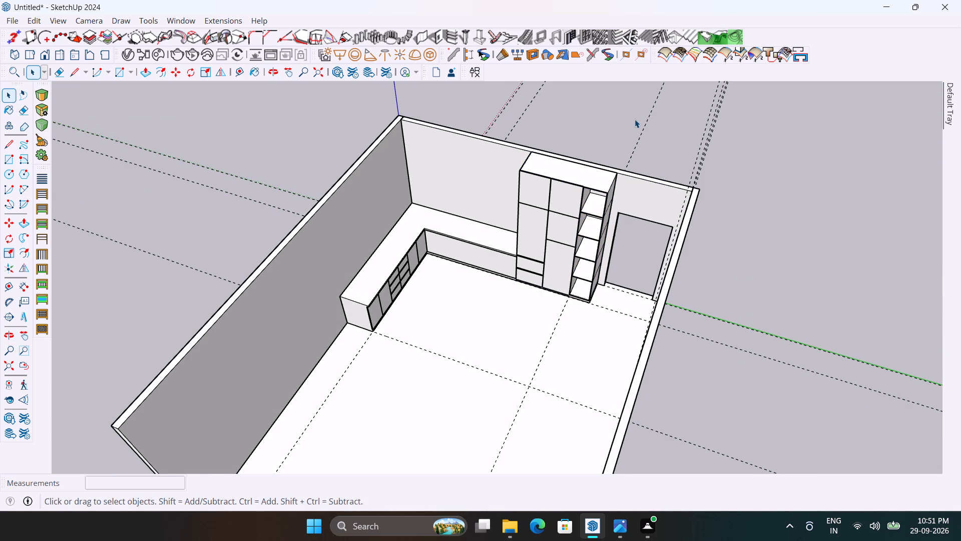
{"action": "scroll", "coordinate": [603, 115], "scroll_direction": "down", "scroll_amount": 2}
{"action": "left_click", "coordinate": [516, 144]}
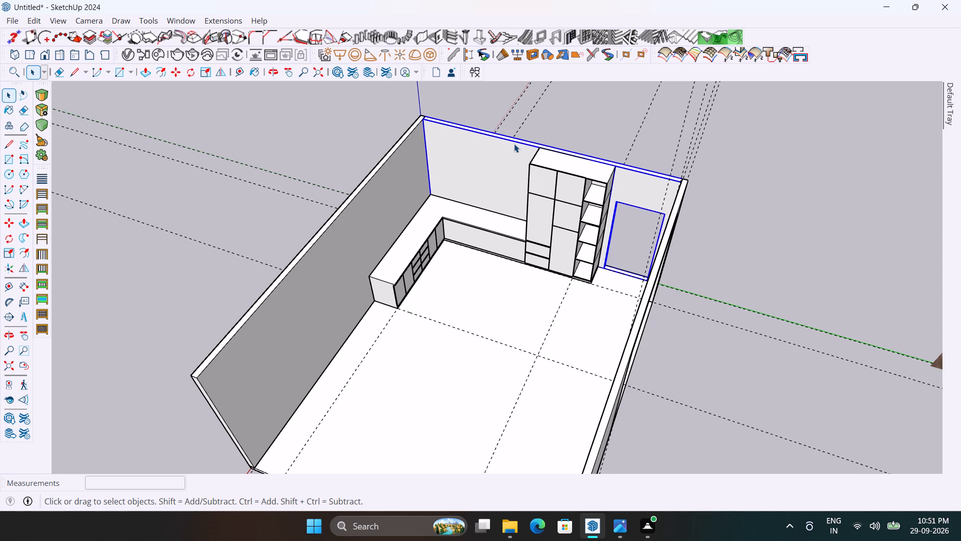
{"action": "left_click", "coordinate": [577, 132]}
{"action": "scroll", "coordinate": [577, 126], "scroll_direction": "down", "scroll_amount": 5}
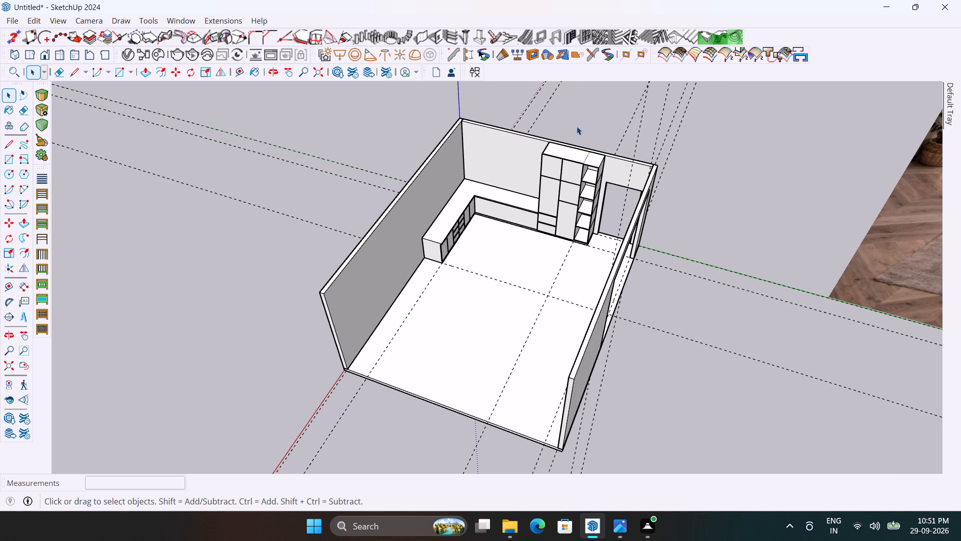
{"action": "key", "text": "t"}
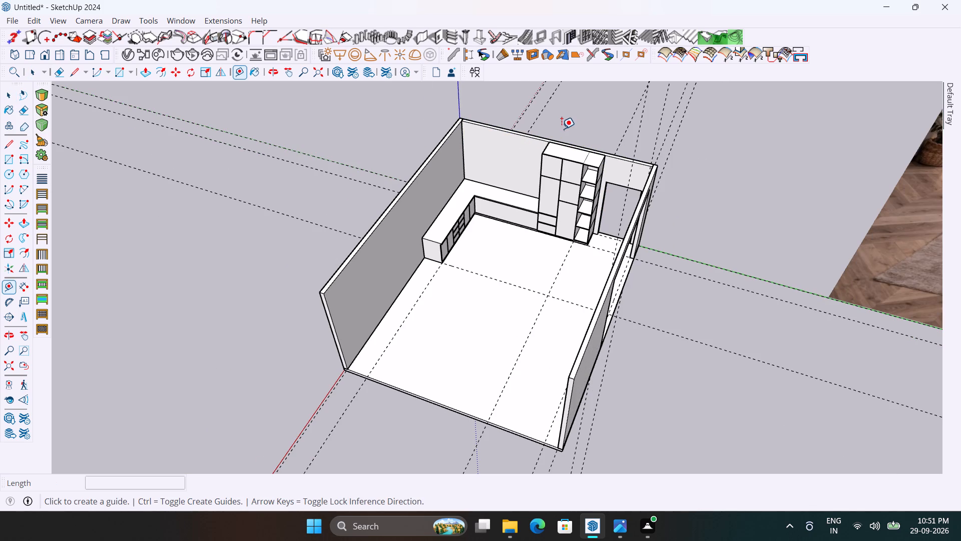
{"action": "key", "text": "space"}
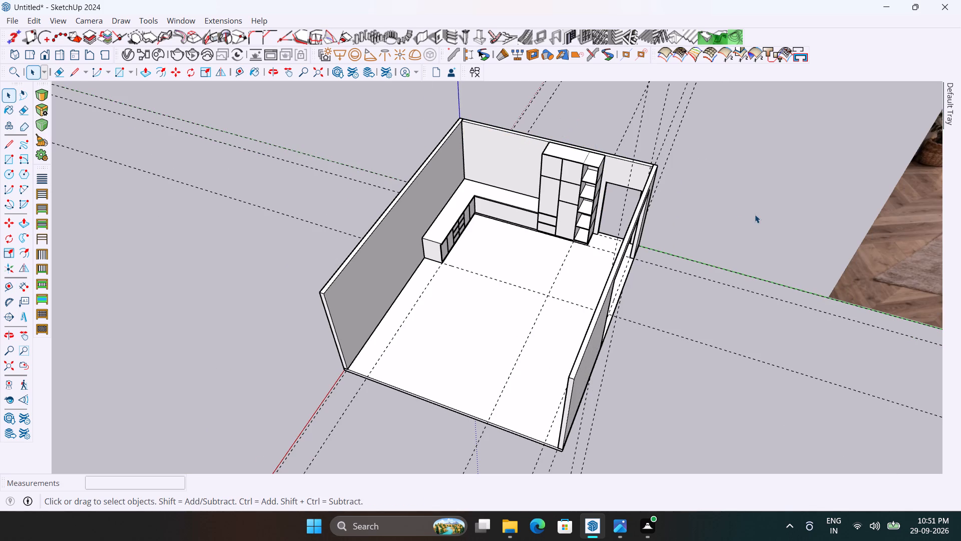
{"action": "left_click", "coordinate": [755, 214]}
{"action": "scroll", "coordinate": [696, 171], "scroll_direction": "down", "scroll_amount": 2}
Draw a 25' by 20' rectangle over the tops of the walls and Push/Pull it up 6" as the ceiling slab.
{"action": "key", "text": "r"}
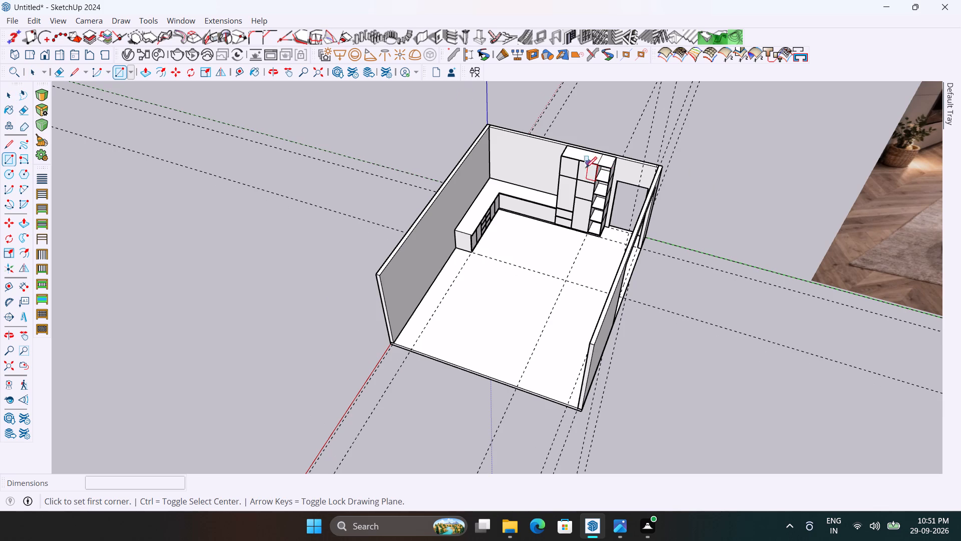
{"action": "scroll", "coordinate": [505, 120], "scroll_direction": "up", "scroll_amount": 4}
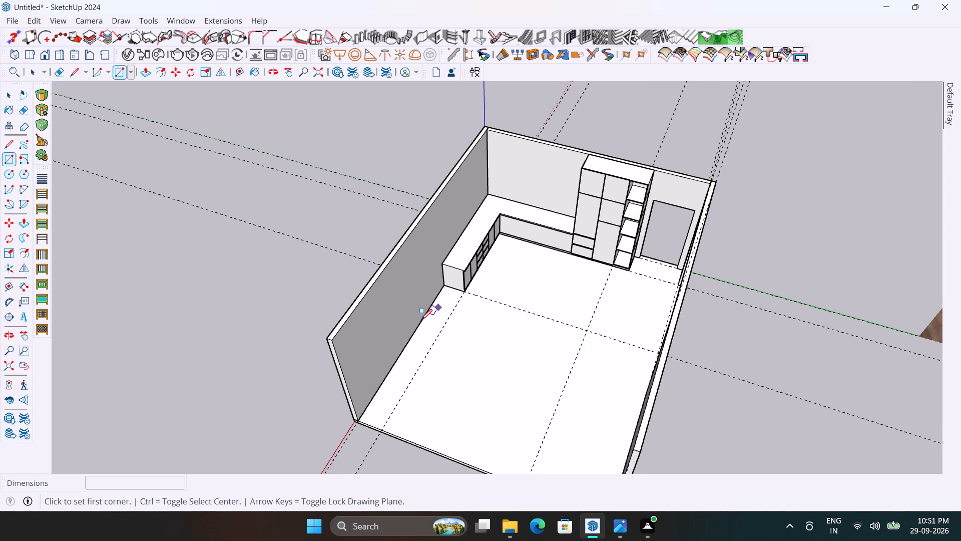
{"action": "left_click", "coordinate": [325, 342]}
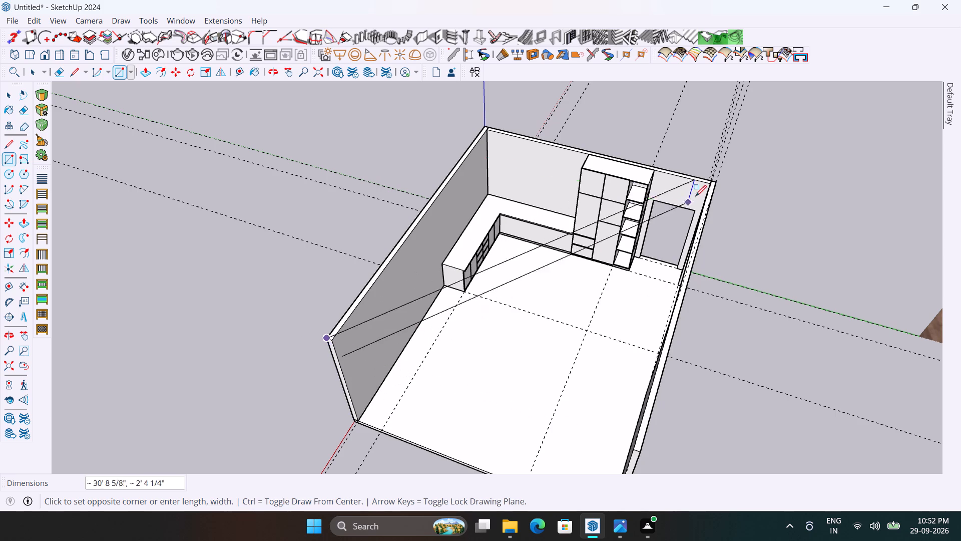
{"action": "left_click", "coordinate": [719, 181]}
{"action": "key", "text": "p"}
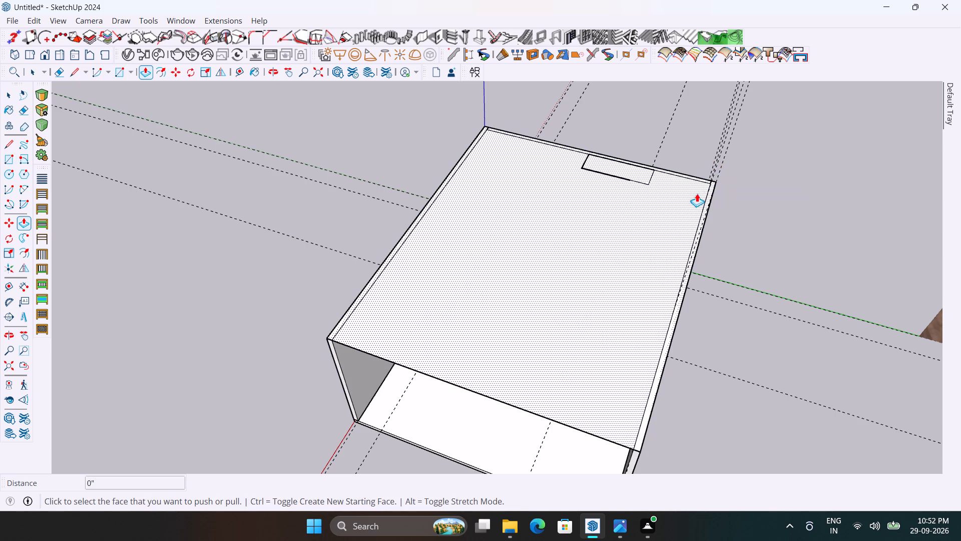
{"action": "left_click", "coordinate": [697, 194]}
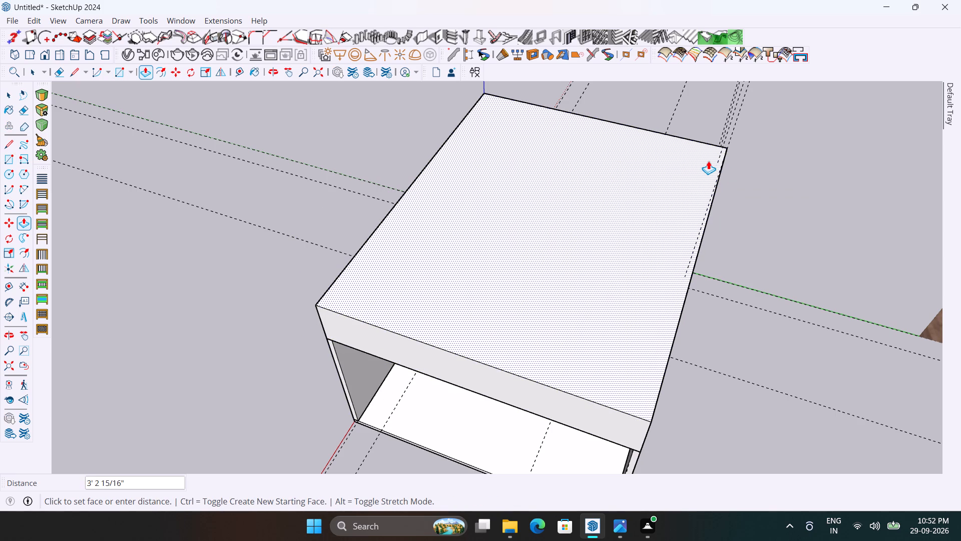
{"action": "key", "text": "6"}
{"action": "key", "text": "Return"}
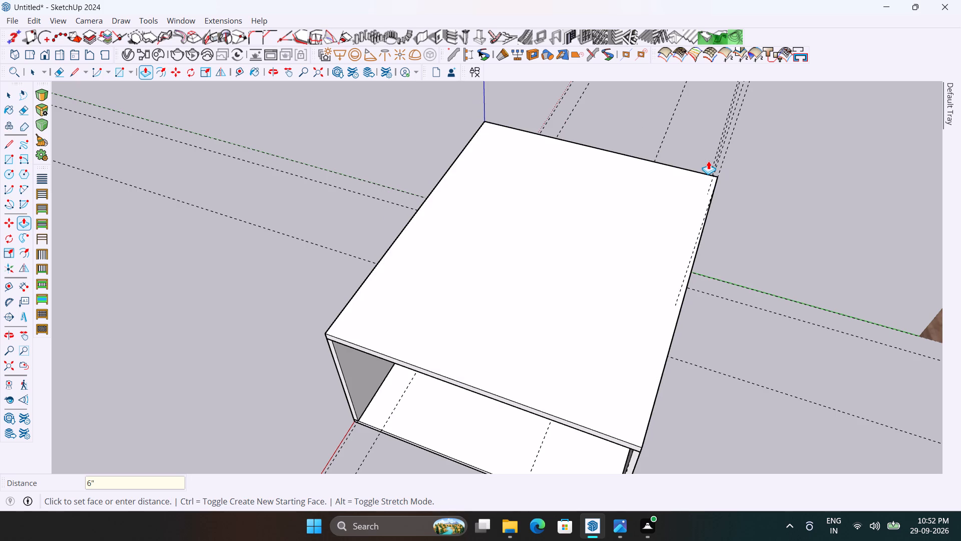
{"action": "scroll", "coordinate": [708, 161], "scroll_direction": "down", "scroll_amount": 1}
{"action": "key", "text": "space"}
{"action": "left_click", "coordinate": [756, 194]}
Examine the room's interior beneath the ceiling slab from the open side, including the cabinets and wall openings.
{"action": "middle_click_drag", "start_coordinate": [757, 197], "coordinate": [766, 171]}
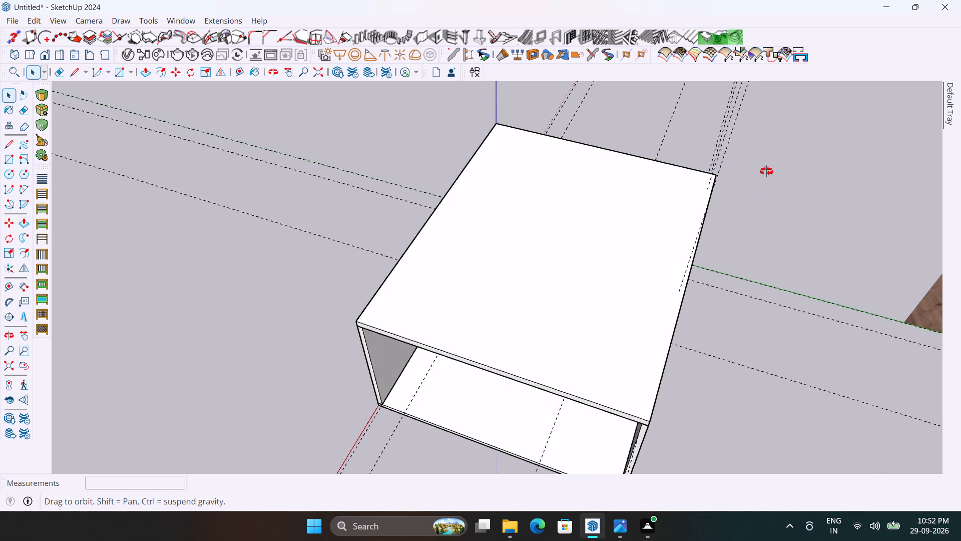
{"action": "middle_click_drag", "start_coordinate": [766, 171], "coordinate": [789, 53]}
{"action": "scroll", "coordinate": [735, 194], "scroll_direction": "up", "scroll_amount": 3}
{"action": "middle_click_drag", "start_coordinate": [733, 205], "coordinate": [776, 104]}
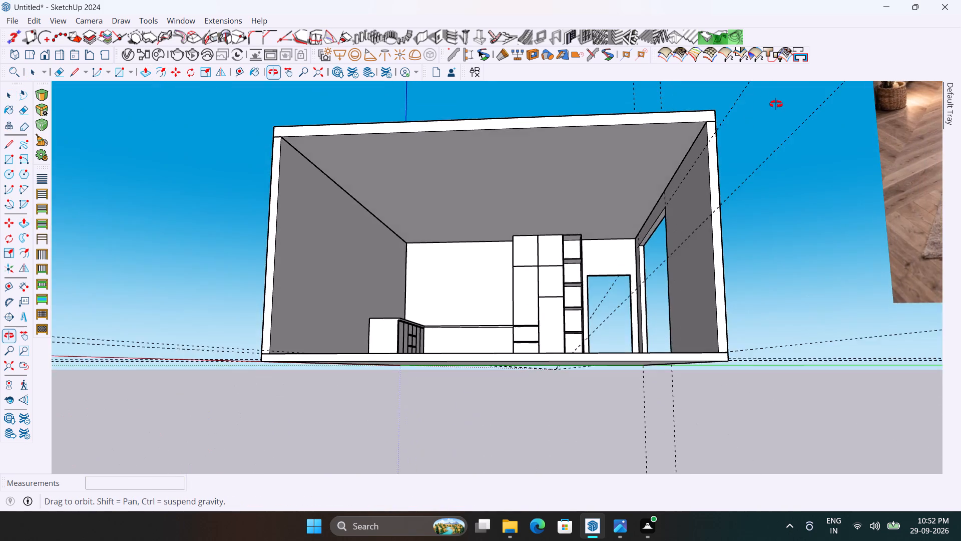
{"action": "middle_click_drag", "start_coordinate": [776, 104], "coordinate": [800, 164]}
{"action": "scroll", "coordinate": [728, 238], "scroll_direction": "up", "scroll_amount": 2}
{"action": "middle_click_drag", "start_coordinate": [696, 250], "coordinate": [721, 225]}
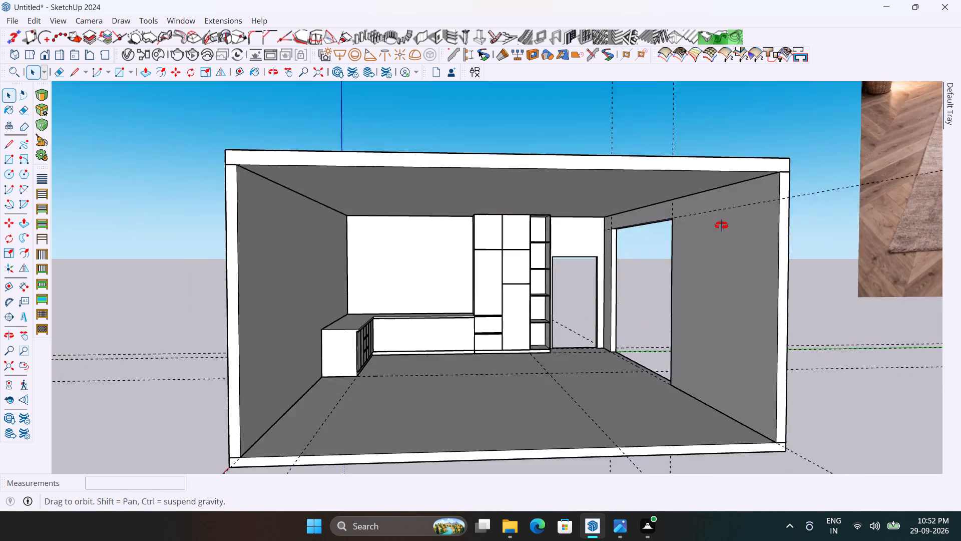
{"action": "middle_click_drag", "start_coordinate": [721, 225], "coordinate": [709, 229]}
{"action": "scroll", "coordinate": [695, 237], "scroll_direction": "up", "scroll_amount": 3}
{"action": "scroll", "coordinate": [601, 239], "scroll_direction": "up", "scroll_amount": 3}
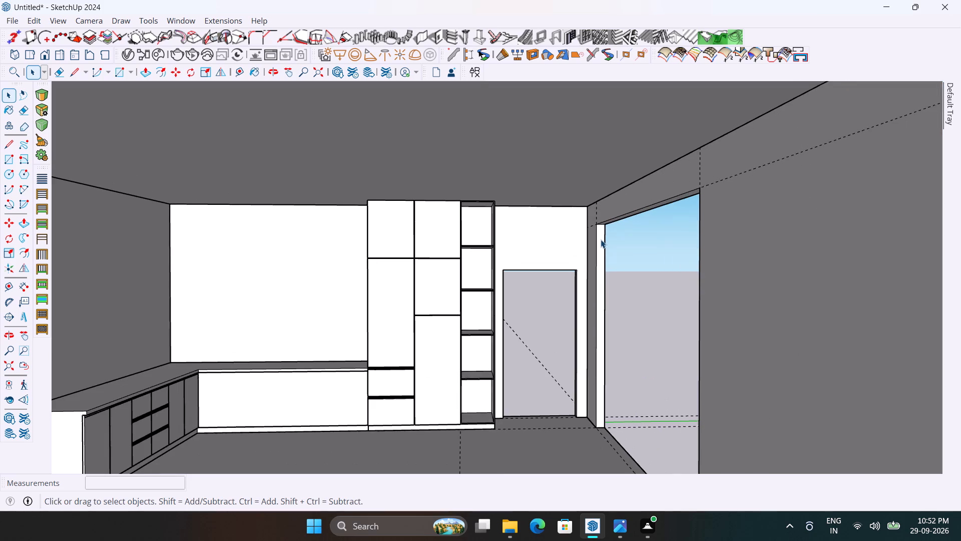
{"action": "middle_click_drag", "start_coordinate": [602, 239], "coordinate": [619, 220]}
{"action": "scroll", "coordinate": [585, 220], "scroll_direction": "down", "scroll_amount": 6}
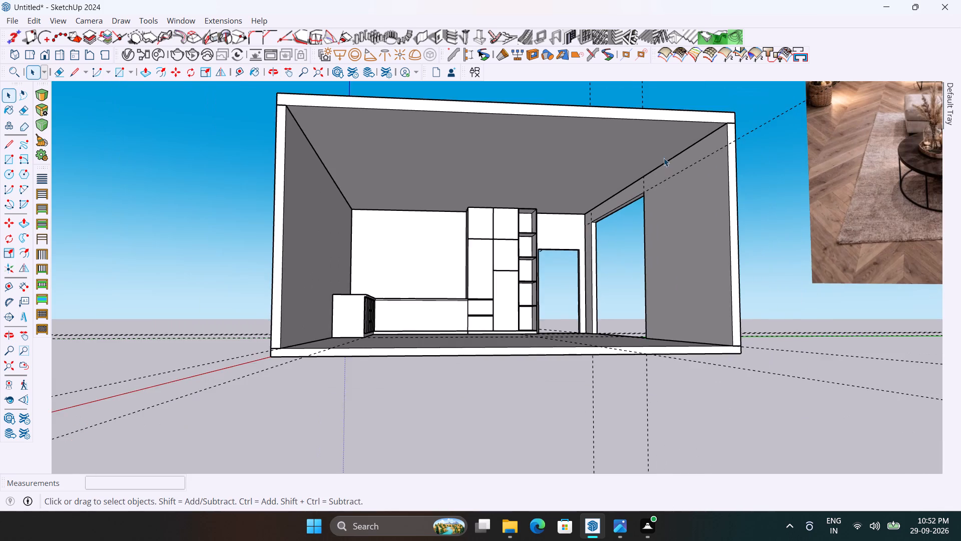
Make a group of the whole ceiling slab.
{"action": "scroll", "coordinate": [665, 154], "scroll_direction": "up", "scroll_amount": 1}
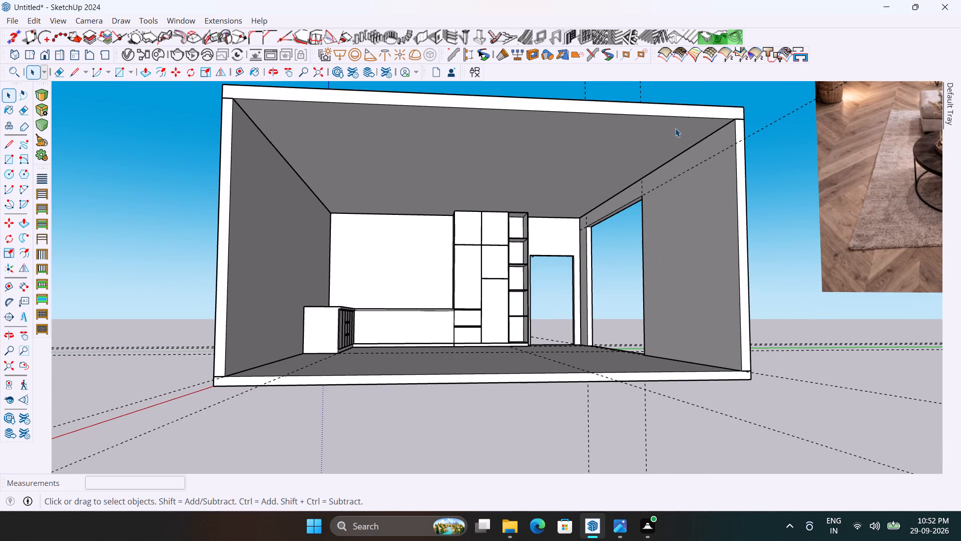
{"action": "triple_click", "coordinate": [675, 128]}
{"action": "triple_click", "coordinate": [675, 128]}
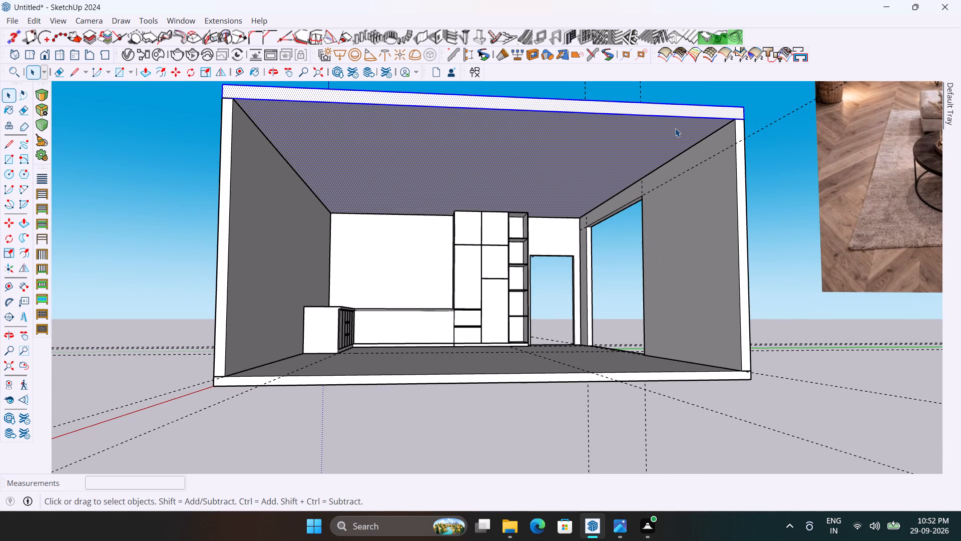
{"action": "right_click", "coordinate": [675, 128]}
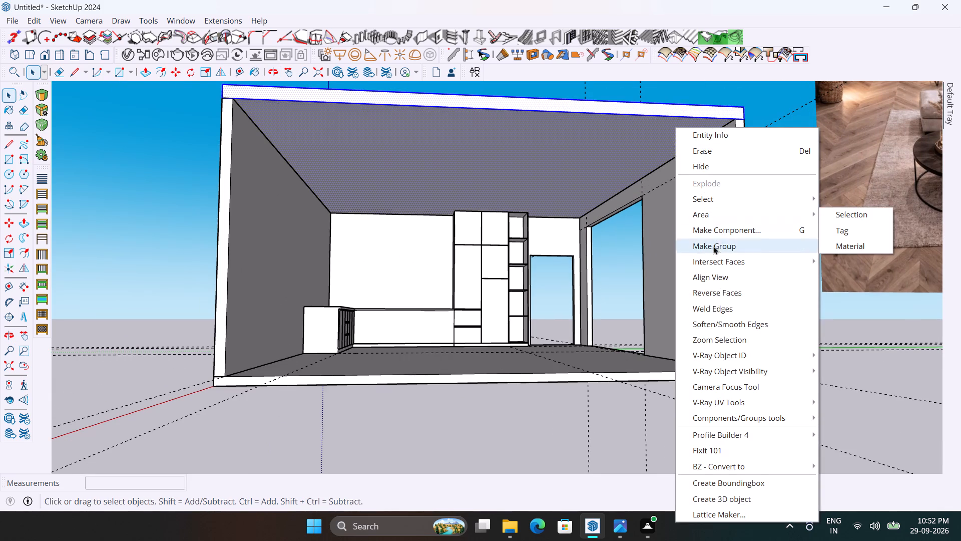
{"action": "left_click", "coordinate": [713, 245]}
{"action": "scroll", "coordinate": [728, 147], "scroll_direction": "up", "scroll_amount": 3}
{"action": "middle_click_drag", "start_coordinate": [730, 143], "coordinate": [534, 155]}
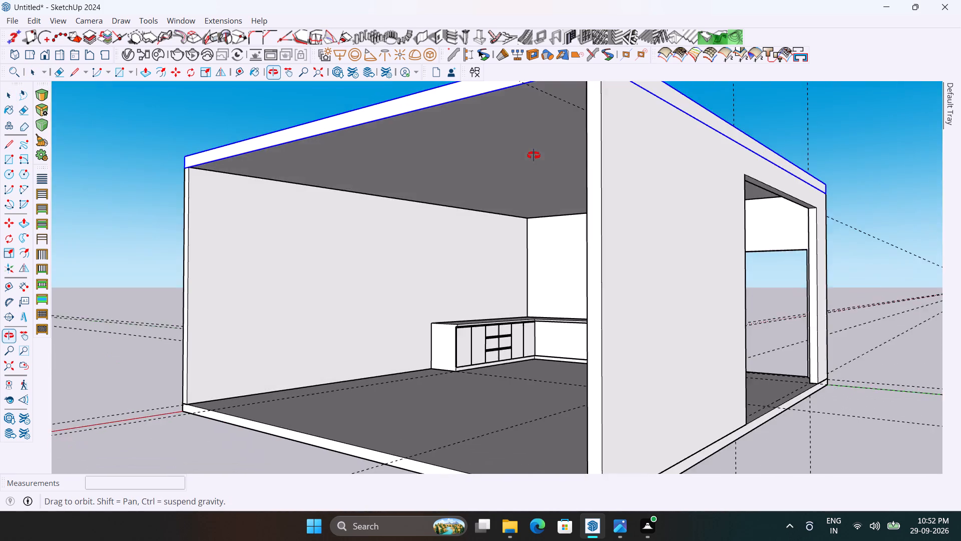
Inside the ceiling group, copy the slab's bottom edge above the wide-opening side wall inward 4.5", then that copy another 4.5".
{"action": "middle_click_drag", "start_coordinate": [534, 155], "coordinate": [555, 172]}
{"action": "double_click", "coordinate": [597, 111]}
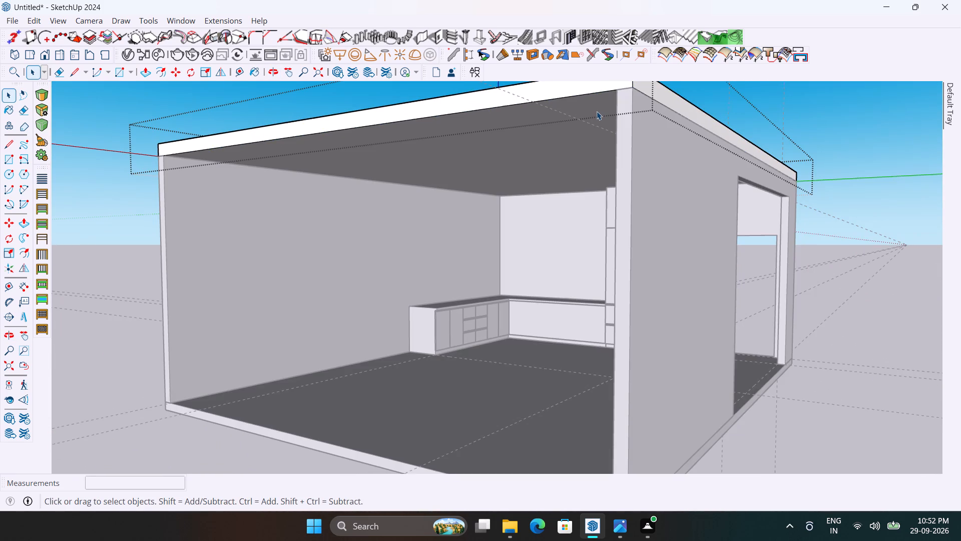
{"action": "key", "text": "m"}
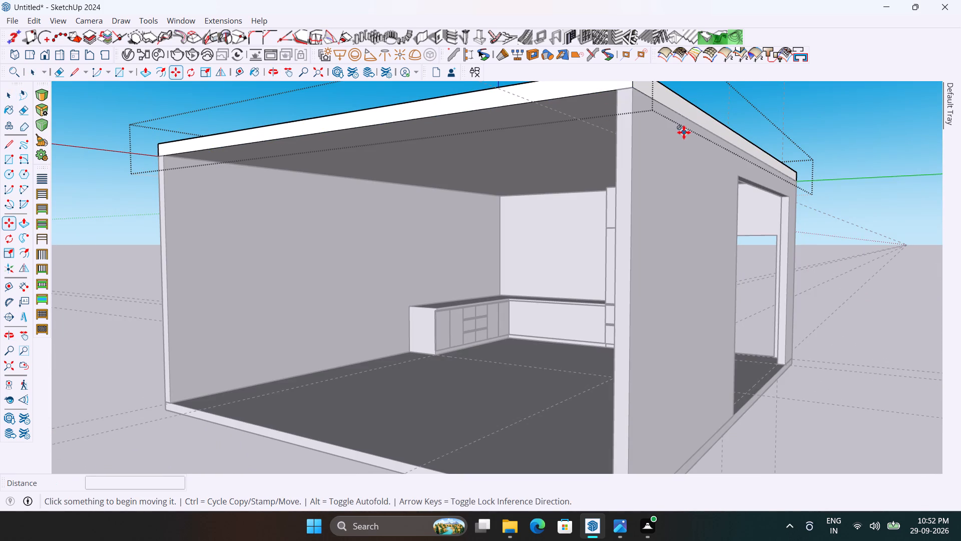
{"action": "left_click", "coordinate": [691, 122], "text": "ctrl"}
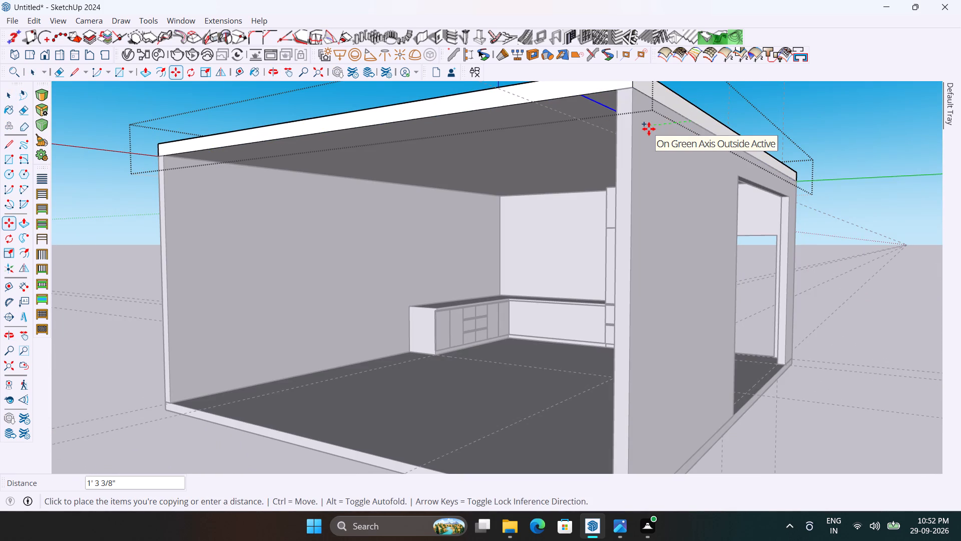
{"action": "type", "text": "4.5"}
{"action": "key", "text": "Return"}
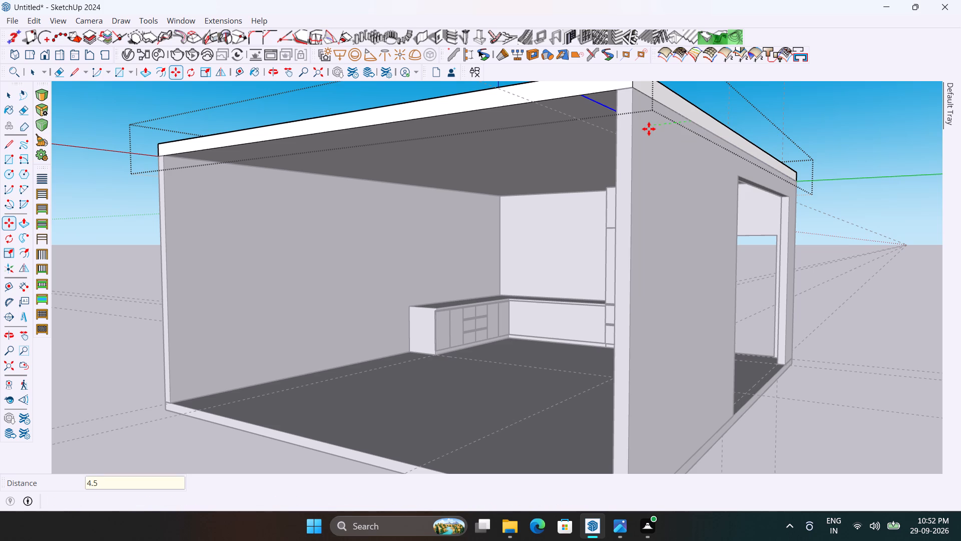
{"action": "middle_click_drag", "start_coordinate": [649, 129], "coordinate": [759, 113]}
{"action": "scroll", "coordinate": [683, 153], "scroll_direction": "up", "scroll_amount": 3}
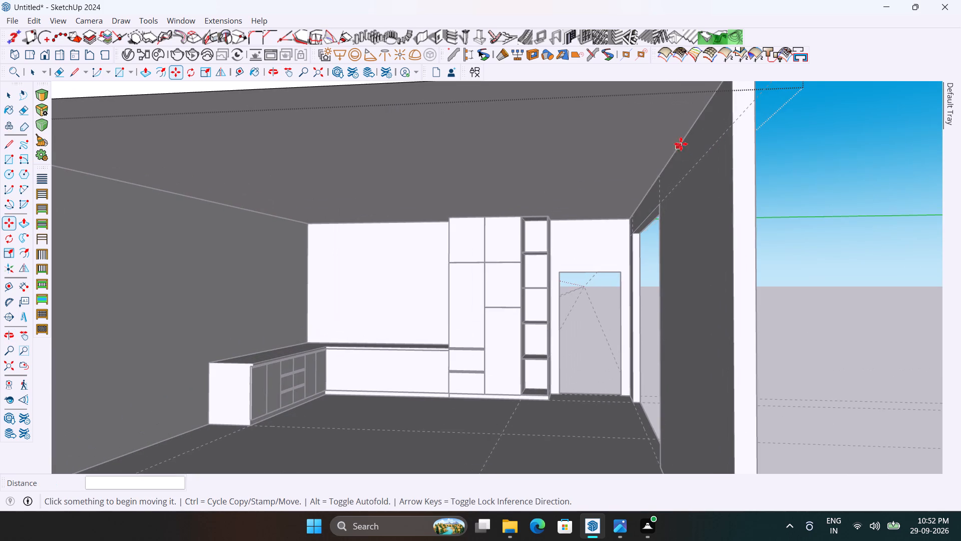
{"action": "left_click", "coordinate": [681, 144], "text": "ctrl"}
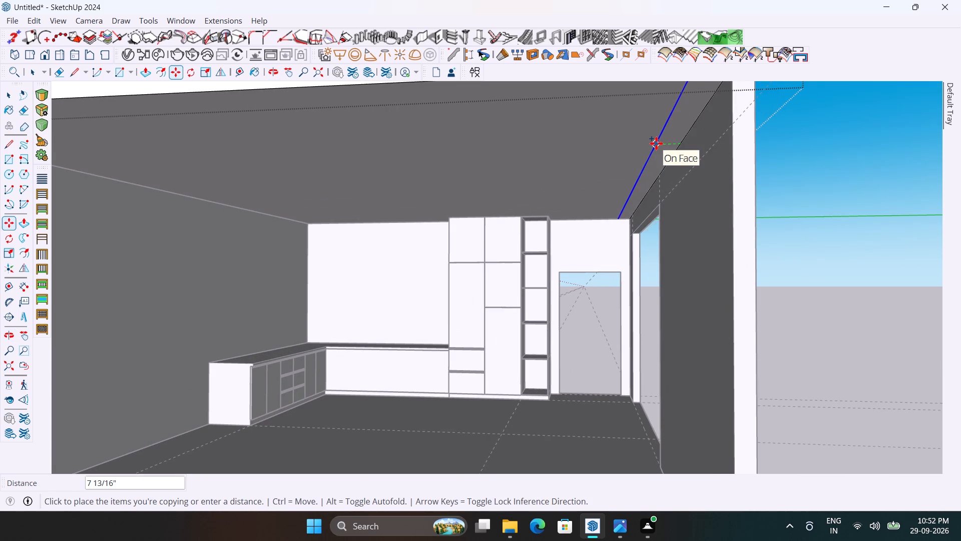
{"action": "type", "text": "4.5"}
{"action": "key", "text": "Return"}
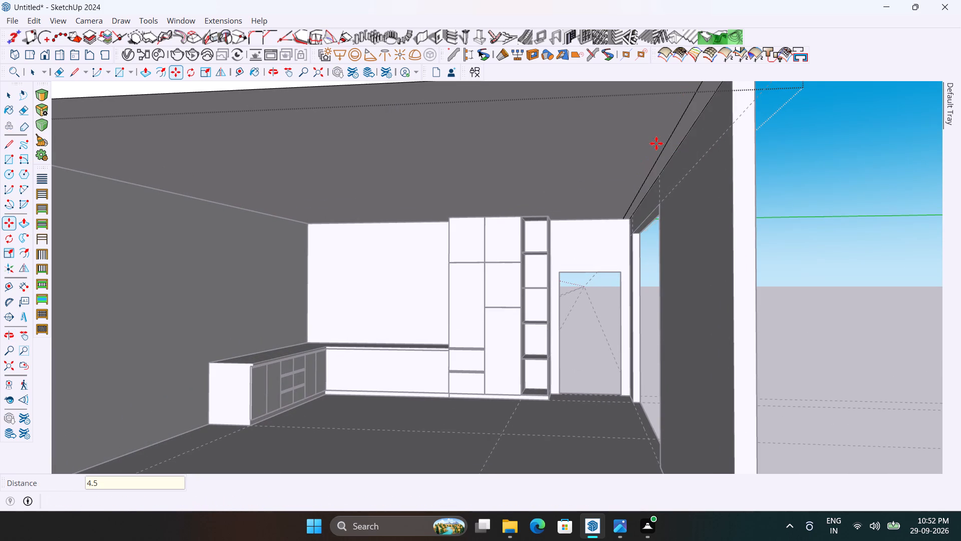
Push/Pull the narrow ceiling strip beside the side wall up about 3 7/8" to form a recessed channel.
{"action": "scroll", "coordinate": [643, 190], "scroll_direction": "up", "scroll_amount": 7}
{"action": "middle_click_drag", "start_coordinate": [637, 226], "coordinate": [624, 206]}
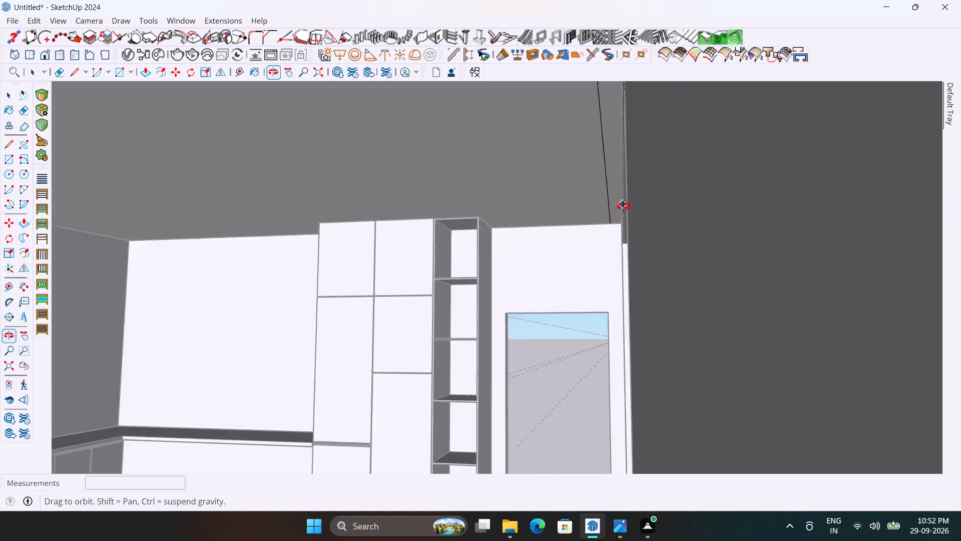
{"action": "middle_click_drag", "start_coordinate": [624, 206], "coordinate": [690, 202]}
{"action": "scroll", "coordinate": [519, 211], "scroll_direction": "down", "scroll_amount": 8}
{"action": "middle_click_drag", "start_coordinate": [537, 228], "coordinate": [547, 257]}
{"action": "scroll", "coordinate": [527, 259], "scroll_direction": "down", "scroll_amount": 2}
{"action": "scroll", "coordinate": [669, 185], "scroll_direction": "up", "scroll_amount": 4}
{"action": "key", "text": "p"}
{"action": "scroll", "coordinate": [666, 164], "scroll_direction": "up", "scroll_amount": 4}
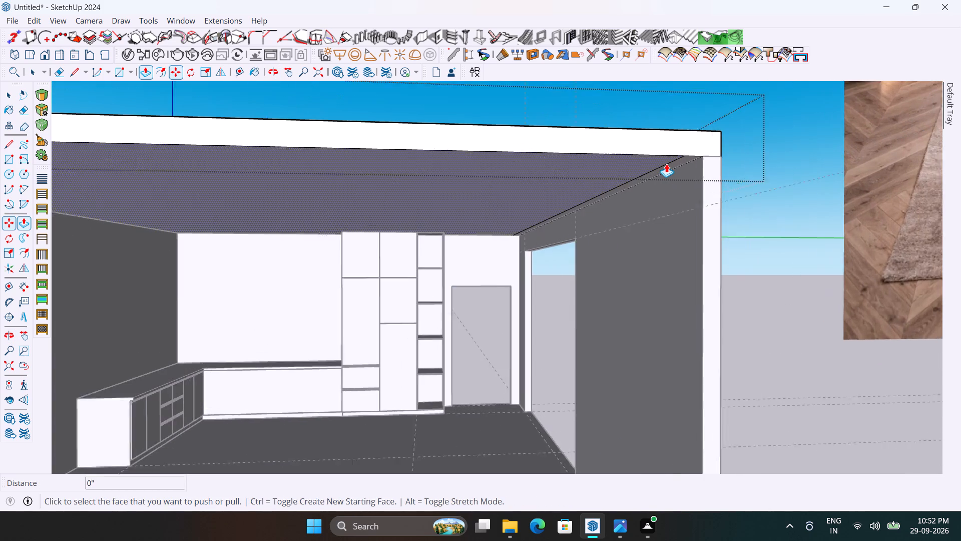
{"action": "scroll", "coordinate": [666, 164], "scroll_direction": "up", "scroll_amount": 4}
{"action": "left_click", "coordinate": [672, 169]}
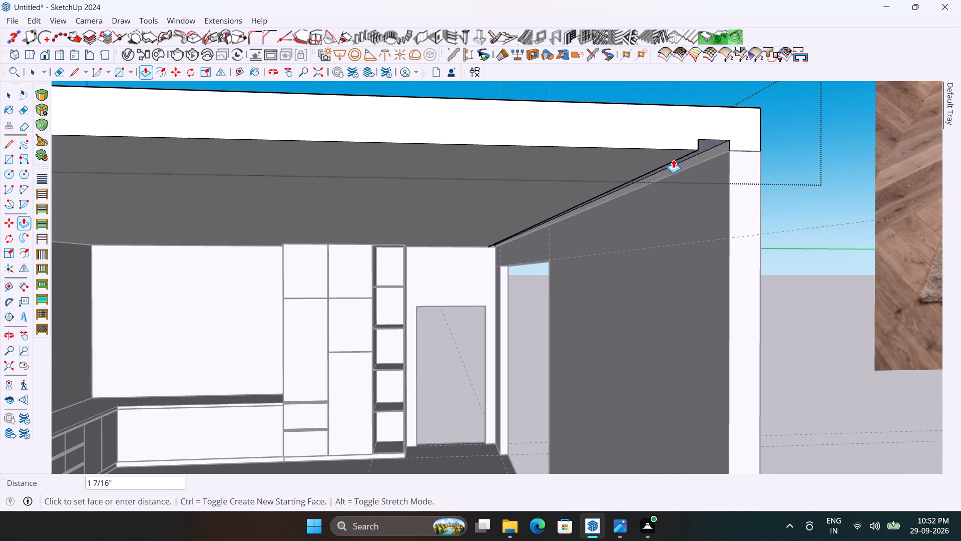
{"action": "left_click", "coordinate": [675, 146]}
Copy the short edge at the far end of the ceiling channel 4.5" along the channel, towards the room.
{"action": "scroll", "coordinate": [677, 191], "scroll_direction": "down", "scroll_amount": 2}
{"action": "middle_click_drag", "start_coordinate": [667, 212], "coordinate": [675, 151]}
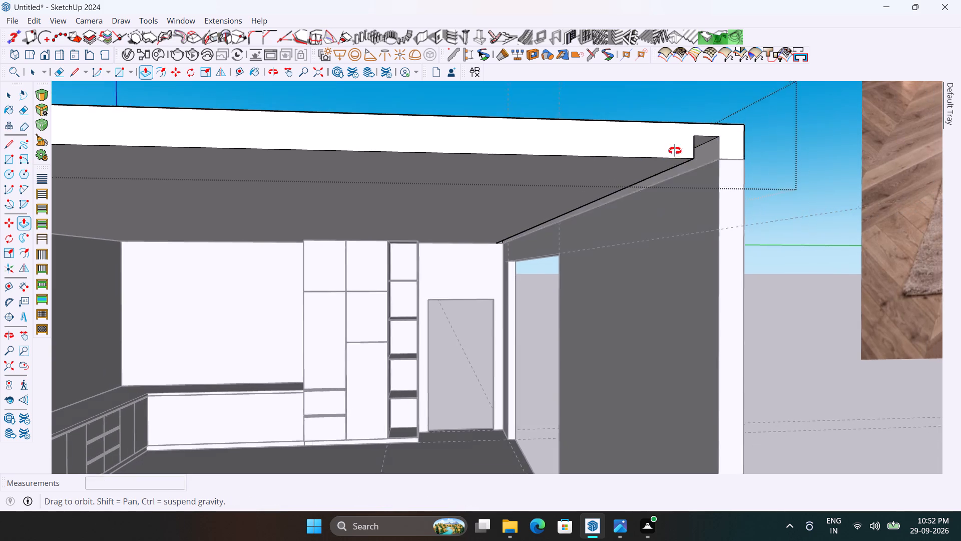
{"action": "middle_click_drag", "start_coordinate": [675, 151], "coordinate": [669, 142]}
{"action": "scroll", "coordinate": [560, 321], "scroll_direction": "up", "scroll_amount": 7}
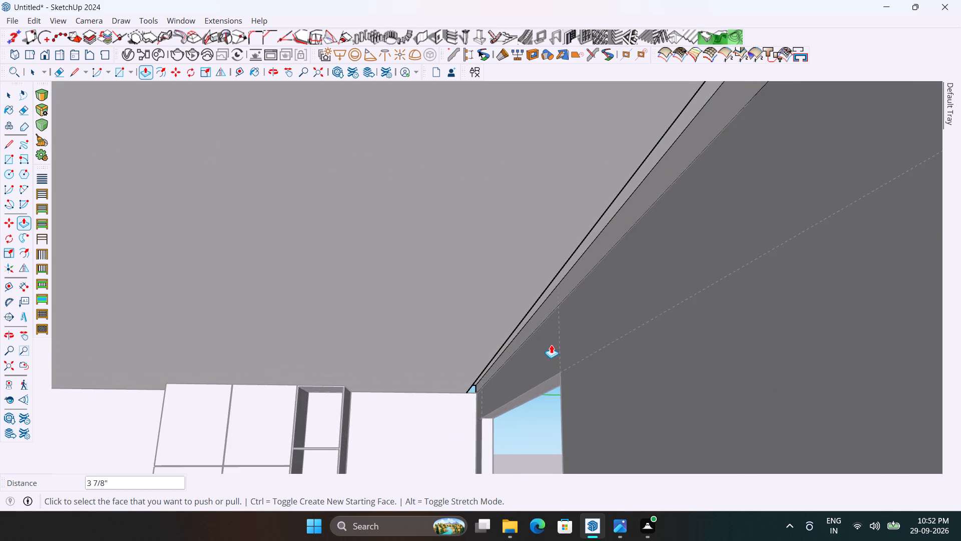
{"action": "scroll", "coordinate": [551, 344], "scroll_direction": "up", "scroll_amount": 1}
{"action": "middle_click_drag", "start_coordinate": [546, 344], "coordinate": [529, 327]}
{"action": "scroll", "coordinate": [520, 432], "scroll_direction": "up", "scroll_amount": 5}
{"action": "key", "text": "m"}
{"action": "scroll", "coordinate": [513, 422], "scroll_direction": "up", "scroll_amount": 4}
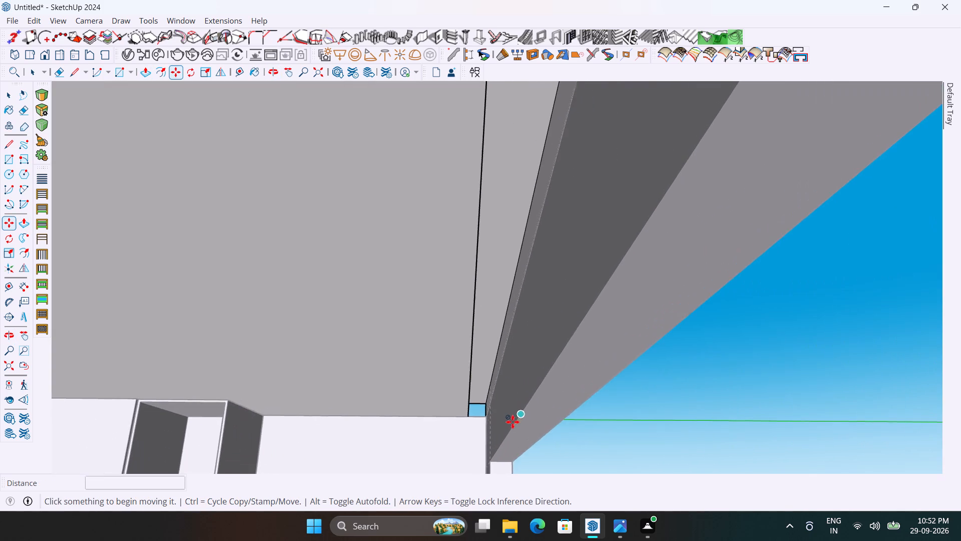
{"action": "scroll", "coordinate": [495, 419], "scroll_direction": "up", "scroll_amount": 4}
{"action": "left_click", "coordinate": [474, 400]}
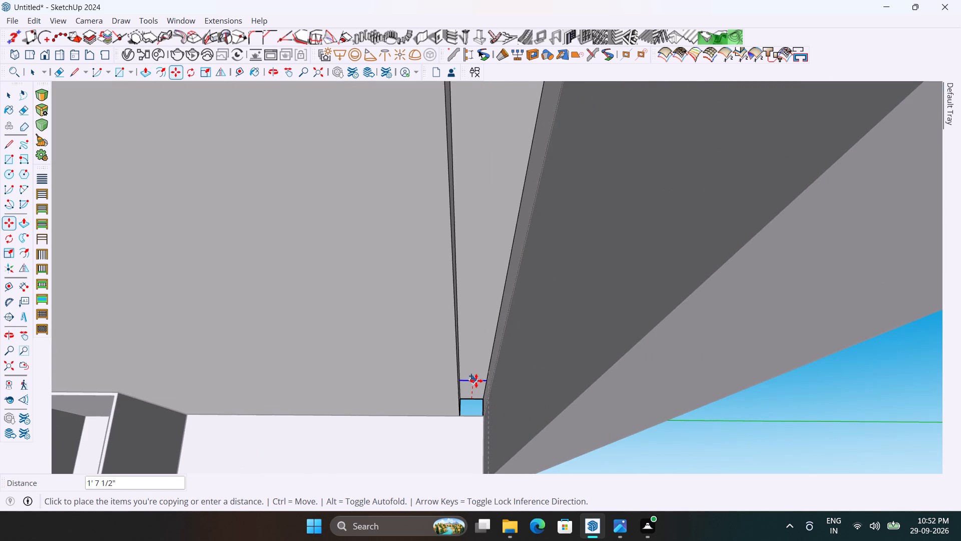
{"action": "type", "text": "4.5"}
{"action": "key", "text": "Return"}
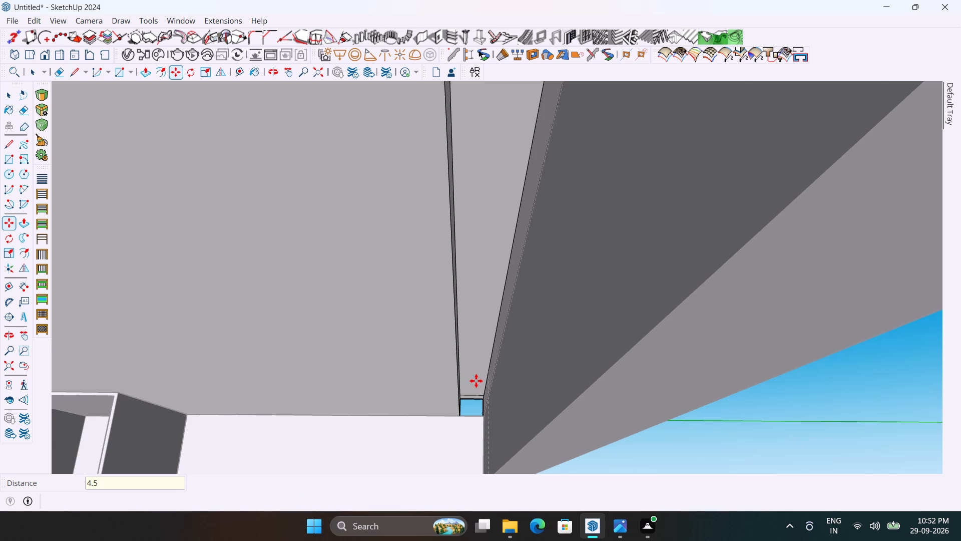
Push/Pull the small face at the channel's far end down 3 7/8" to close the gap, and leave the ceiling group.
{"action": "scroll", "coordinate": [473, 390], "scroll_direction": "up", "scroll_amount": 4}
{"action": "key", "text": "p"}
{"action": "scroll", "coordinate": [468, 406], "scroll_direction": "up", "scroll_amount": 4}
{"action": "left_click", "coordinate": [468, 399]}
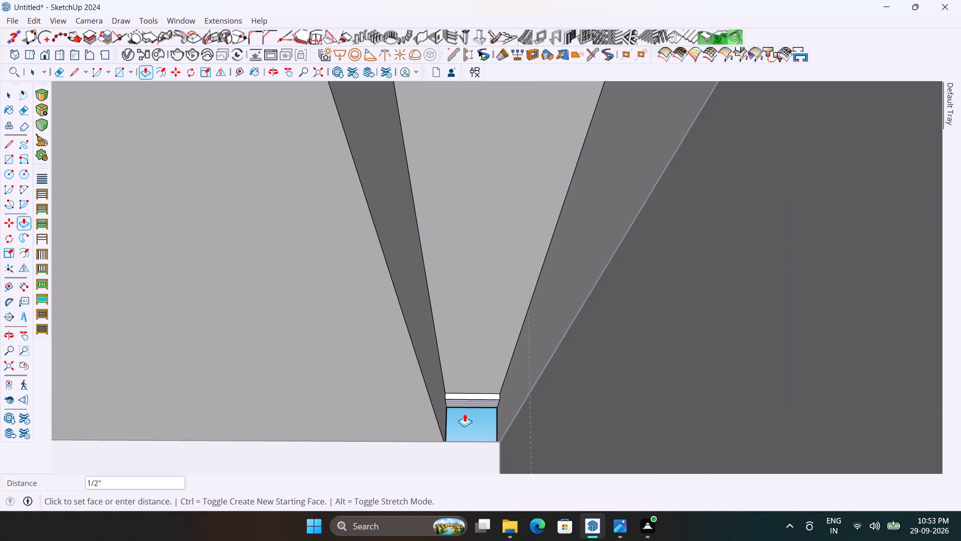
{"action": "left_click", "coordinate": [446, 444]}
{"action": "scroll", "coordinate": [495, 365], "scroll_direction": "down", "scroll_amount": 19}
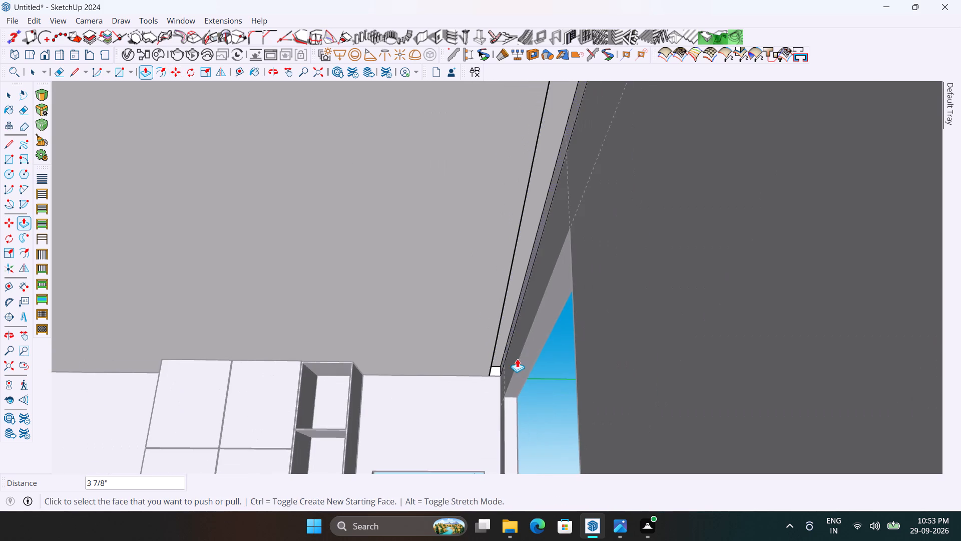
{"action": "key", "text": "space"}
{"action": "left_click", "coordinate": [552, 375]}
{"action": "scroll", "coordinate": [533, 330], "scroll_direction": "down", "scroll_amount": 11}
{"action": "middle_click_drag", "start_coordinate": [543, 340], "coordinate": [623, 356]}
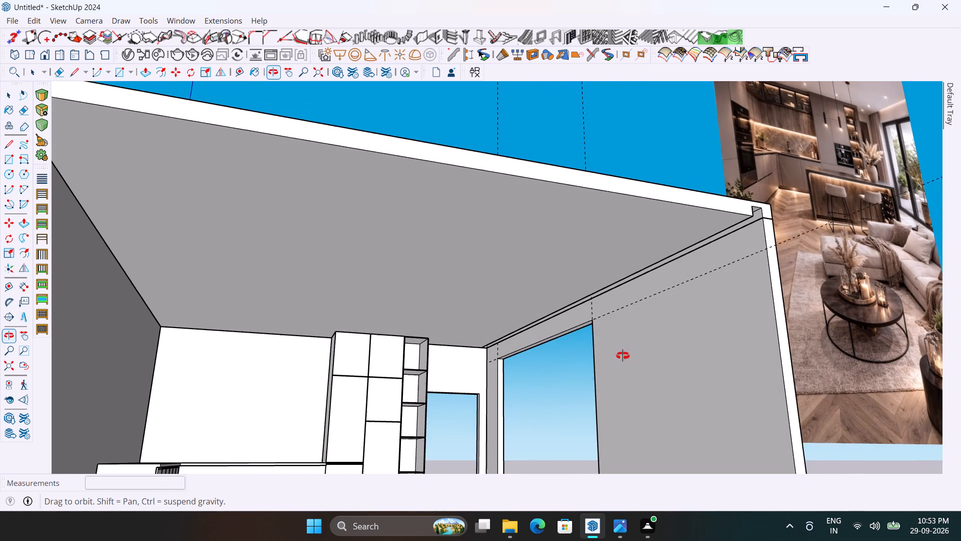
{"action": "middle_click_drag", "start_coordinate": [623, 356], "coordinate": [622, 353]}
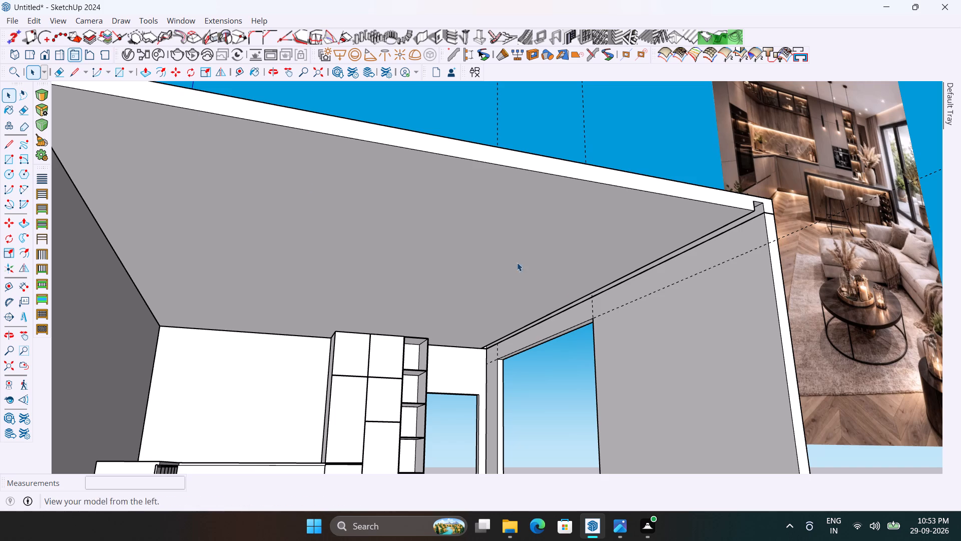
{"action": "scroll", "coordinate": [562, 316], "scroll_direction": "up", "scroll_amount": 3}
{"action": "scroll", "coordinate": [452, 210], "scroll_direction": "down", "scroll_amount": 8}
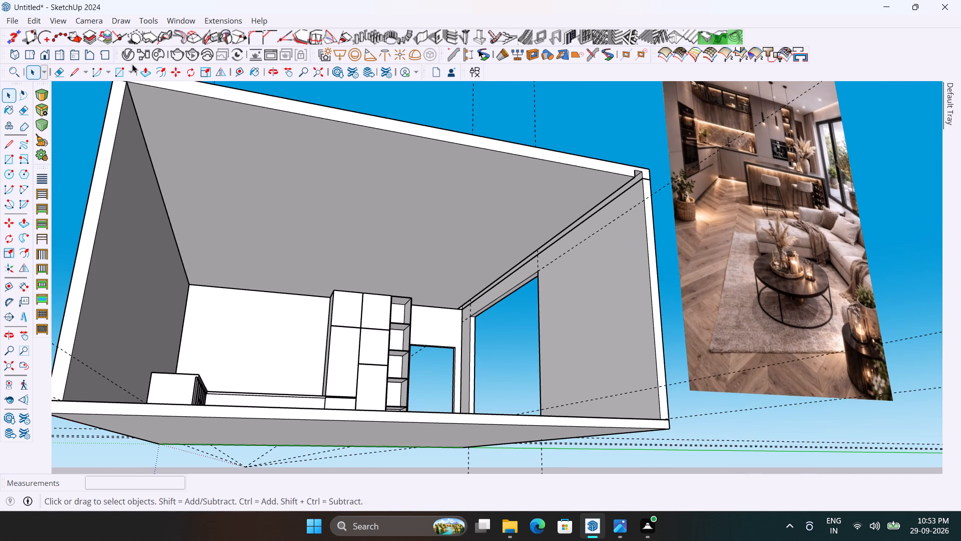
Search 3D Warehouse for "sliding door".
{"action": "left_click", "coordinate": [338, 76]}
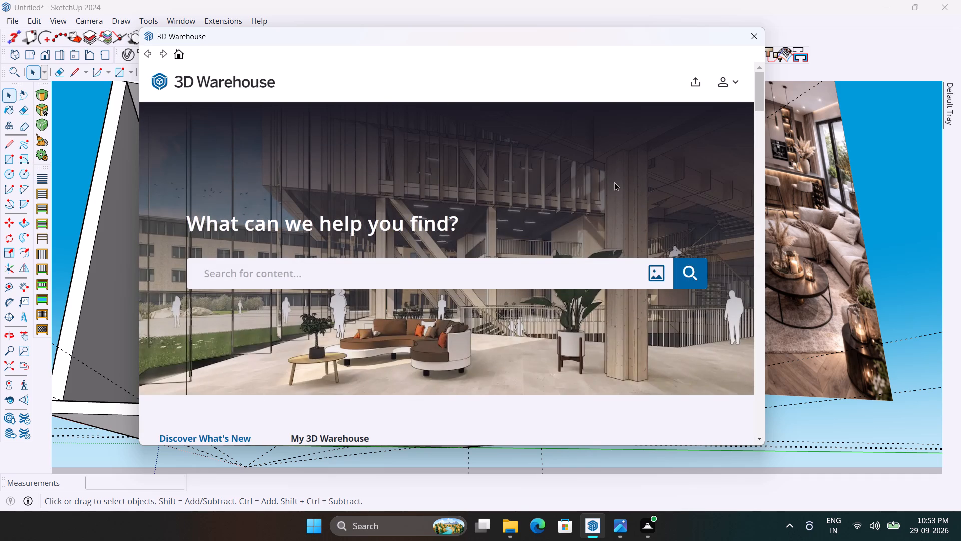
{"action": "left_click", "coordinate": [486, 285]}
{"action": "type", "text": "sliding"}
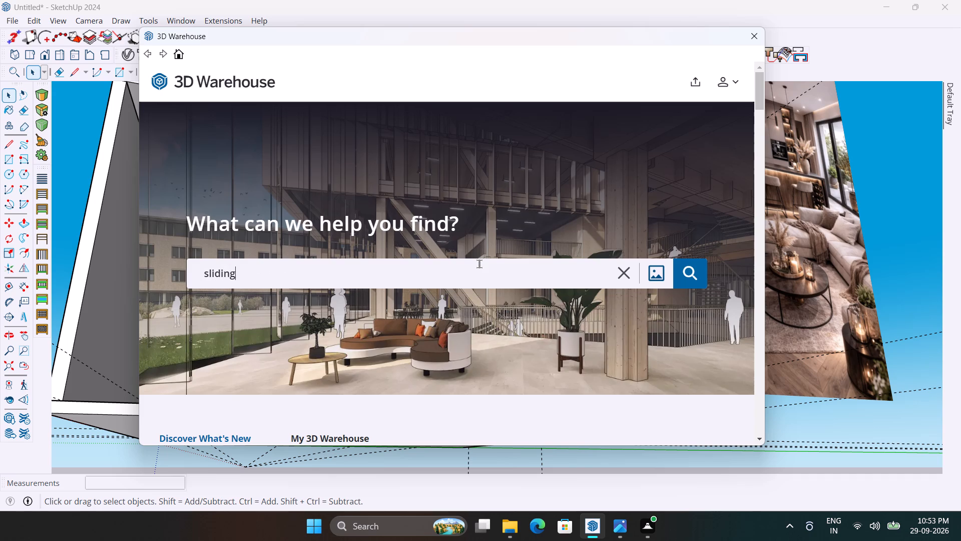
{"action": "key", "text": "space"}
{"action": "type", "text": "door"}
{"action": "left_click", "coordinate": [691, 283]}
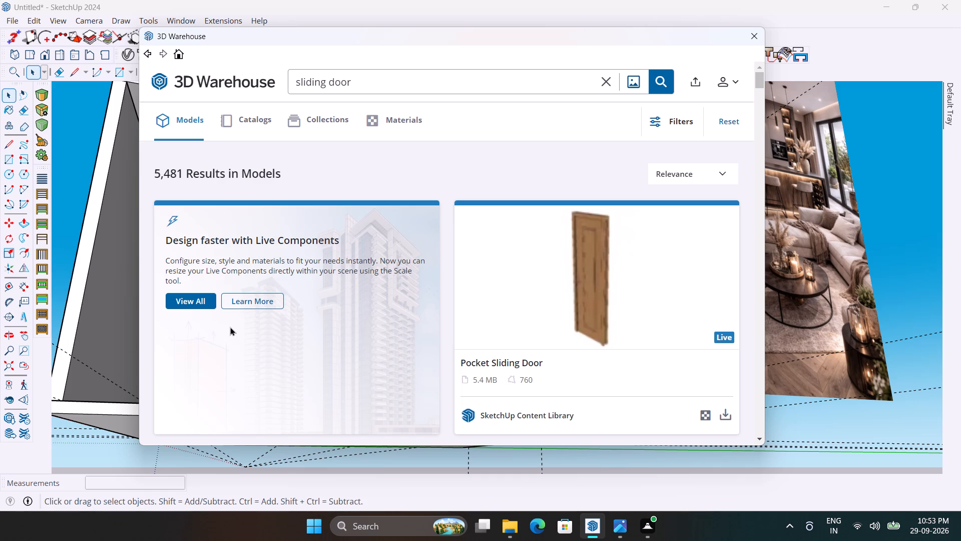
Look through the sliding door models for one that suits the wide wall opening in the reference photo's style.
{"action": "scroll", "coordinate": [407, 245], "scroll_direction": "down", "scroll_amount": 9}
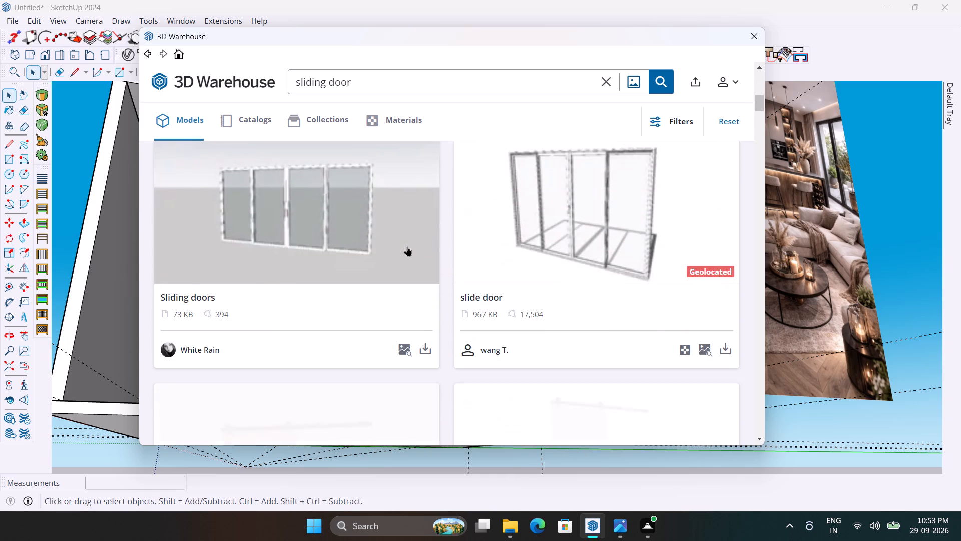
{"action": "scroll", "coordinate": [407, 246], "scroll_direction": "down", "scroll_amount": 1}
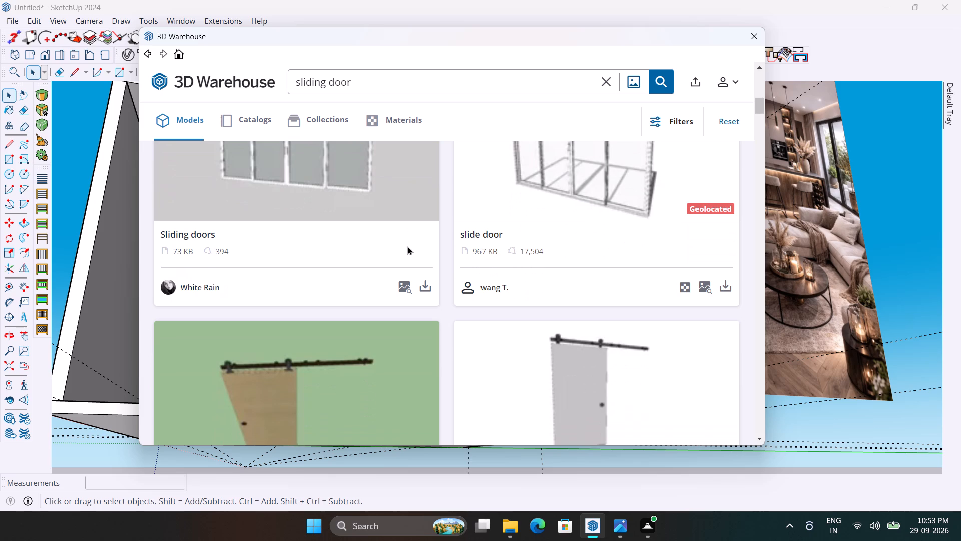
{"action": "scroll", "coordinate": [408, 246], "scroll_direction": "down", "scroll_amount": 6}
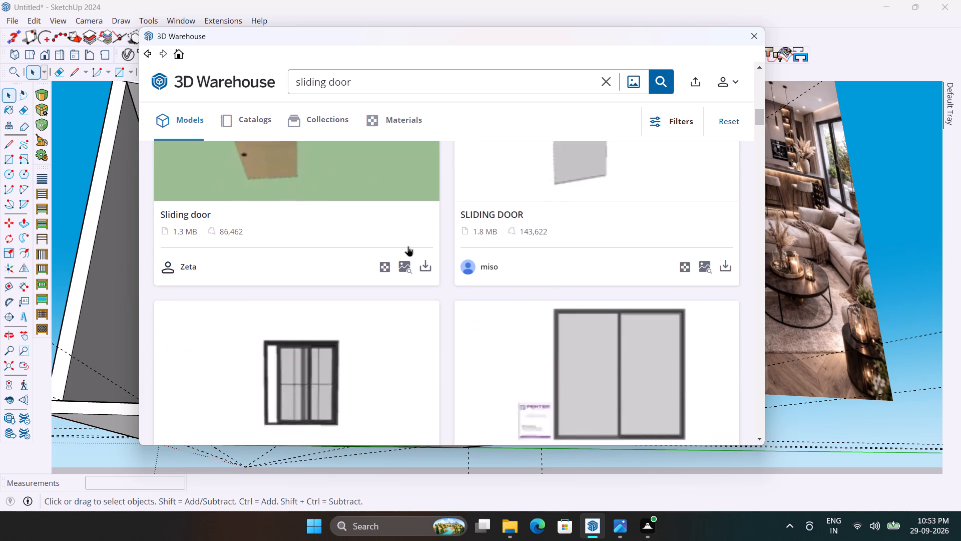
{"action": "scroll", "coordinate": [408, 246], "scroll_direction": "down", "scroll_amount": 4}
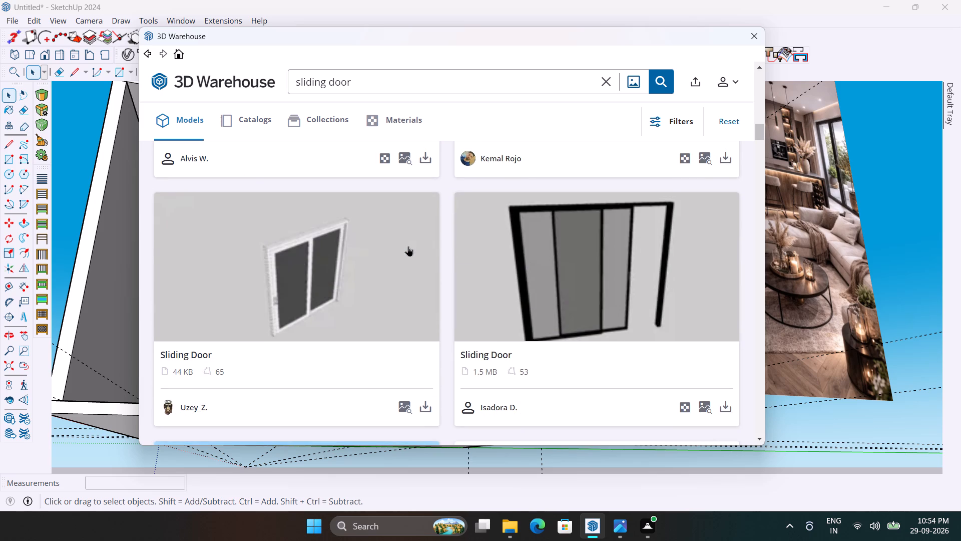
{"action": "scroll", "coordinate": [408, 246], "scroll_direction": "down", "scroll_amount": 4}
{"action": "scroll", "coordinate": [408, 246], "scroll_direction": "up", "scroll_amount": 5}
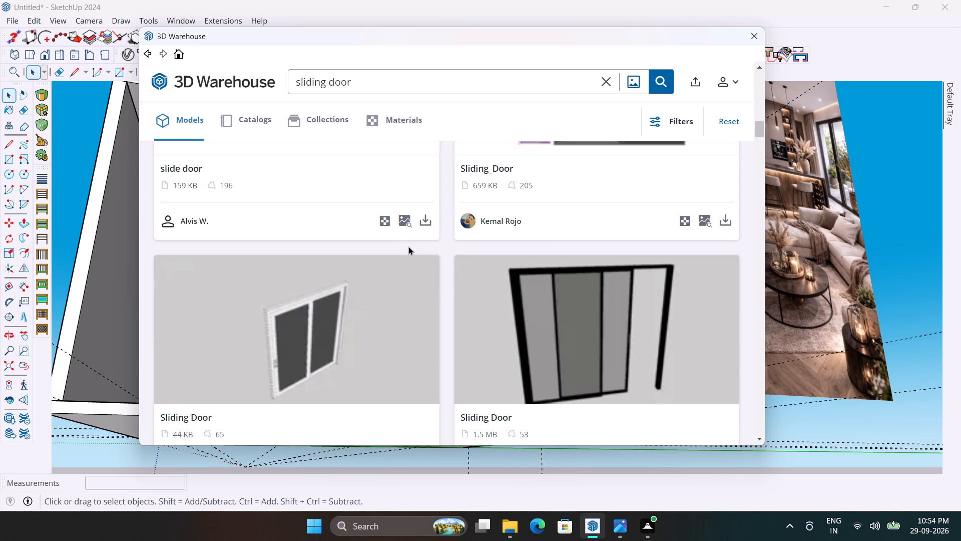
{"action": "scroll", "coordinate": [408, 246], "scroll_direction": "down", "scroll_amount": 15}
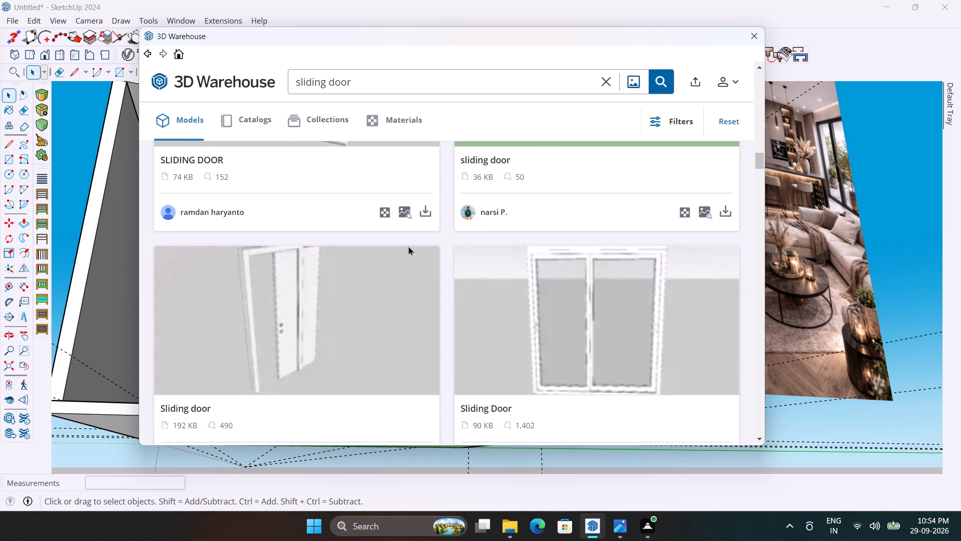
{"action": "scroll", "coordinate": [408, 246], "scroll_direction": "down", "scroll_amount": 4}
{"action": "scroll", "coordinate": [408, 246], "scroll_direction": "up", "scroll_amount": 3}
{"action": "scroll", "coordinate": [408, 246], "scroll_direction": "down", "scroll_amount": 7}
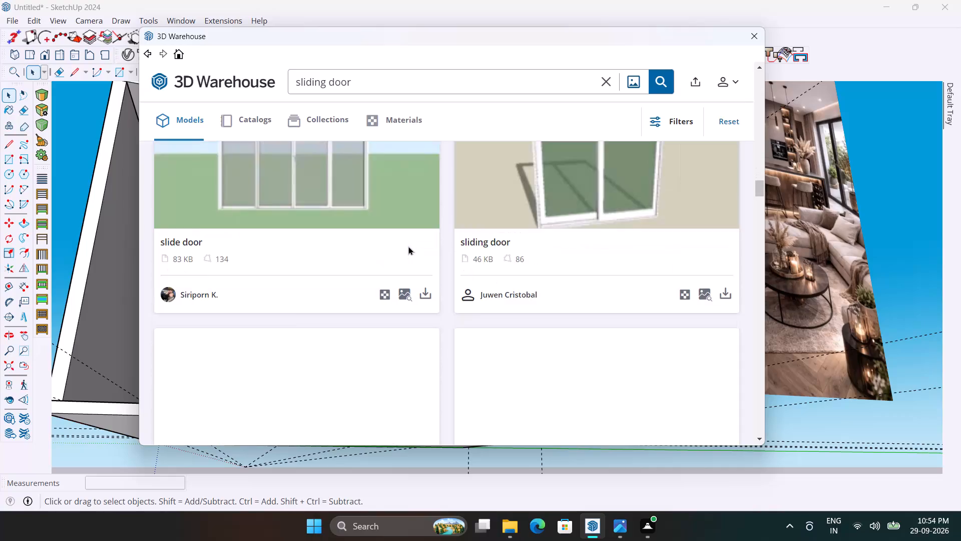
{"action": "scroll", "coordinate": [408, 246], "scroll_direction": "down", "scroll_amount": 17}
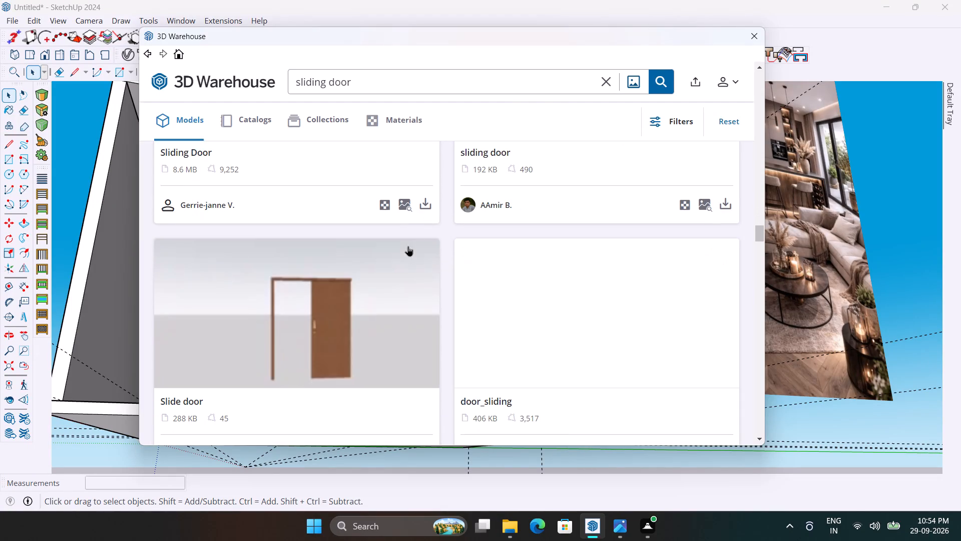
{"action": "scroll", "coordinate": [408, 246], "scroll_direction": "down", "scroll_amount": 10}
{"action": "scroll", "coordinate": [408, 246], "scroll_direction": "up", "scroll_amount": 9}
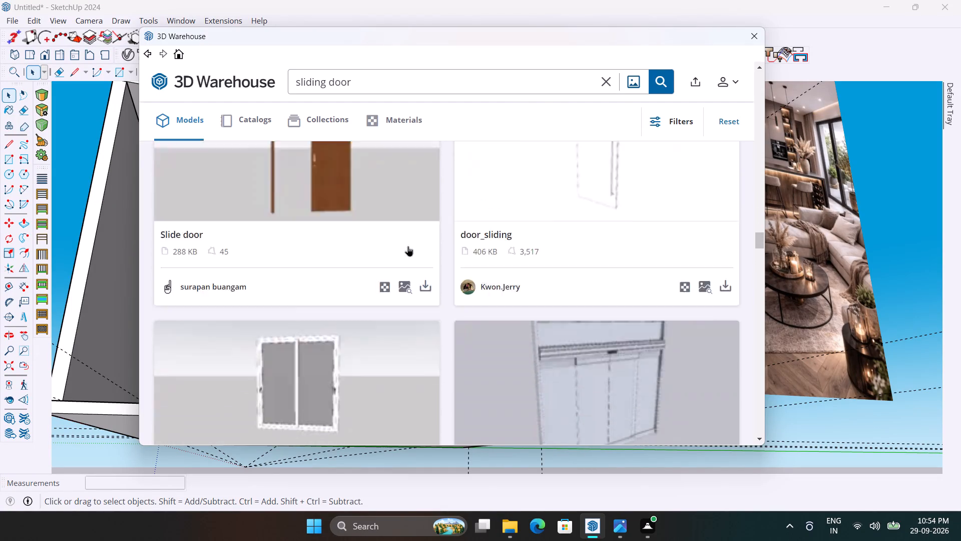
{"action": "scroll", "coordinate": [408, 246], "scroll_direction": "down", "scroll_amount": 18}
{"action": "scroll", "coordinate": [408, 246], "scroll_direction": "down", "scroll_amount": 4}
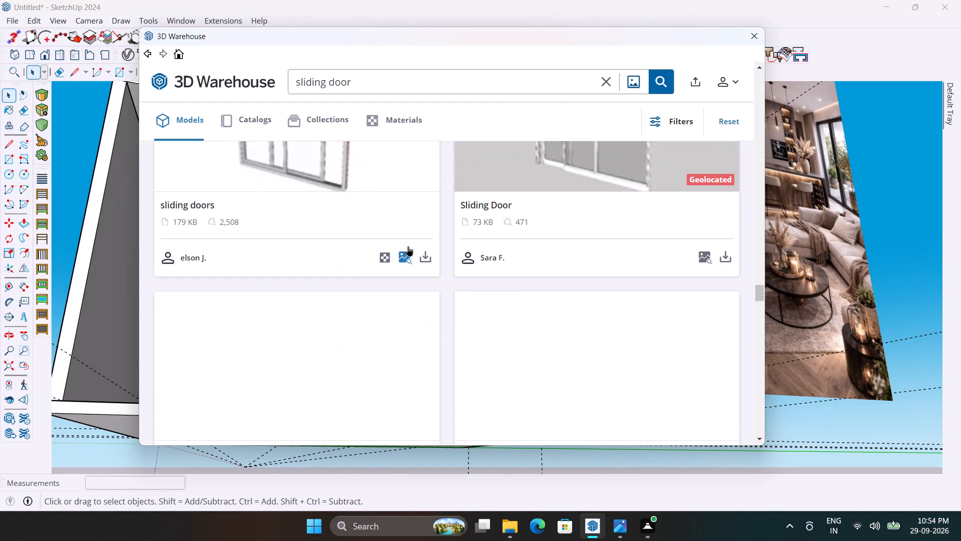
{"action": "scroll", "coordinate": [408, 246], "scroll_direction": "up", "scroll_amount": 2}
{"action": "scroll", "coordinate": [408, 246], "scroll_direction": "down", "scroll_amount": 5}
{"action": "scroll", "coordinate": [408, 246], "scroll_direction": "up", "scroll_amount": 4}
{"action": "scroll", "coordinate": [408, 246], "scroll_direction": "down", "scroll_amount": 2}
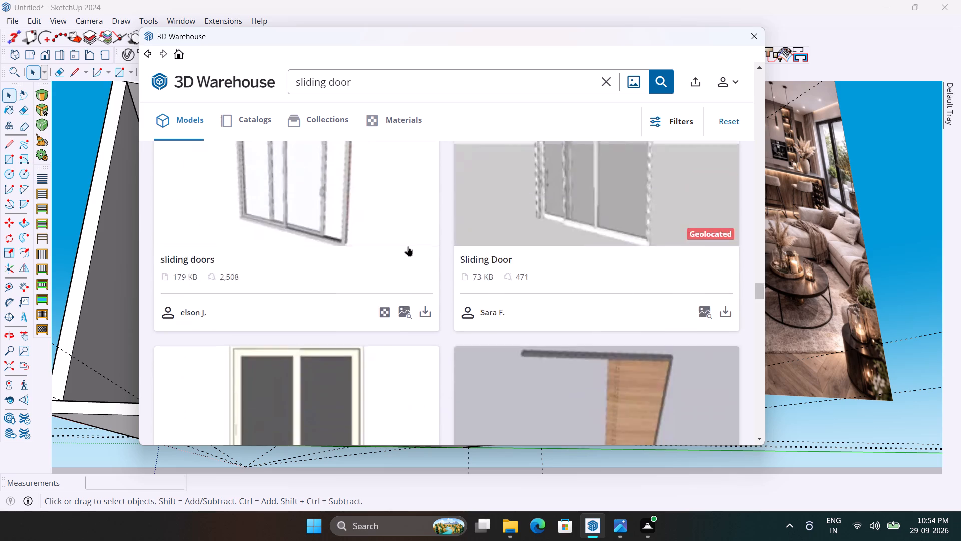
{"action": "scroll", "coordinate": [408, 246], "scroll_direction": "down", "scroll_amount": 11}
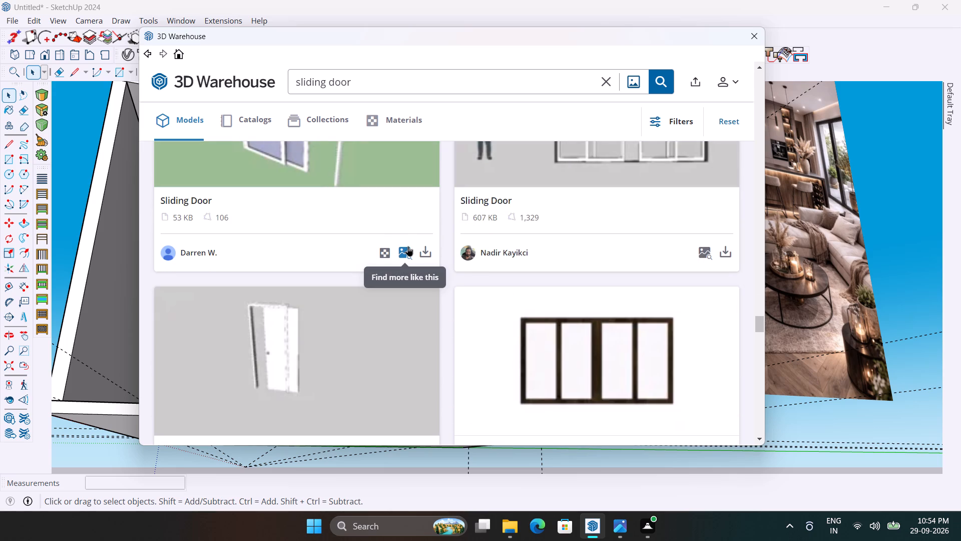
{"action": "scroll", "coordinate": [431, 321], "scroll_direction": "down", "scroll_amount": 9}
{"action": "scroll", "coordinate": [431, 321], "scroll_direction": "up", "scroll_amount": 4}
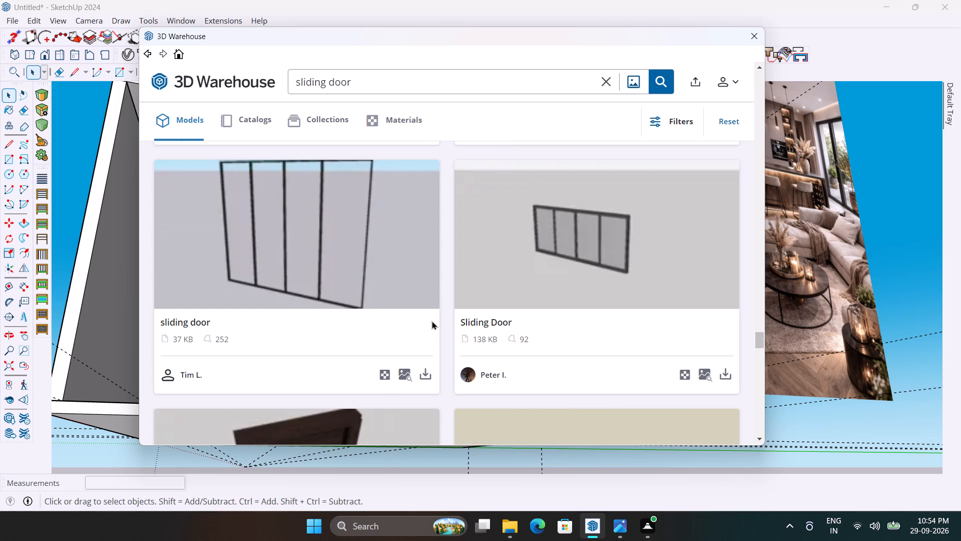
{"action": "scroll", "coordinate": [431, 321], "scroll_direction": "down", "scroll_amount": 3}
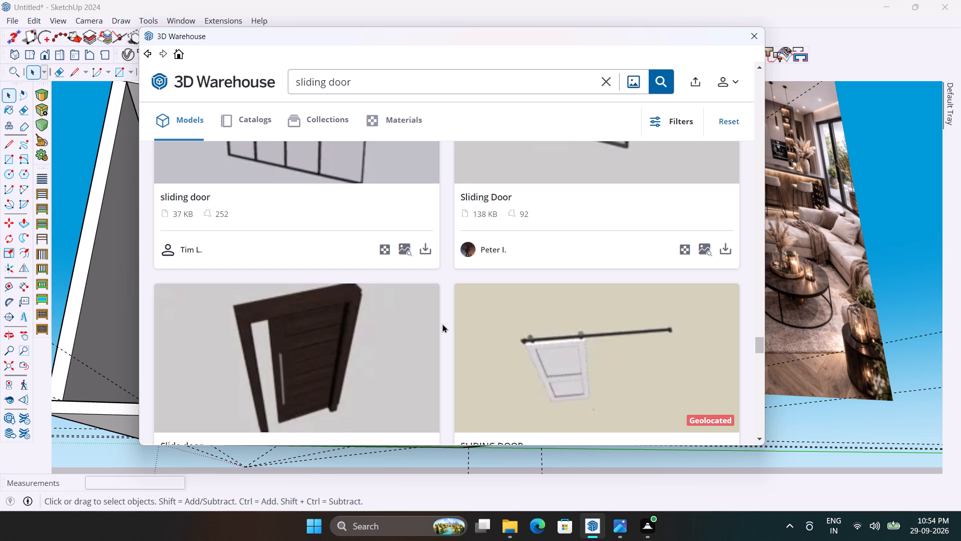
Load the 37 KB black-framed four-panel "sliding door" into the model and place it in the wide wall opening.
{"action": "left_click", "coordinate": [421, 247]}
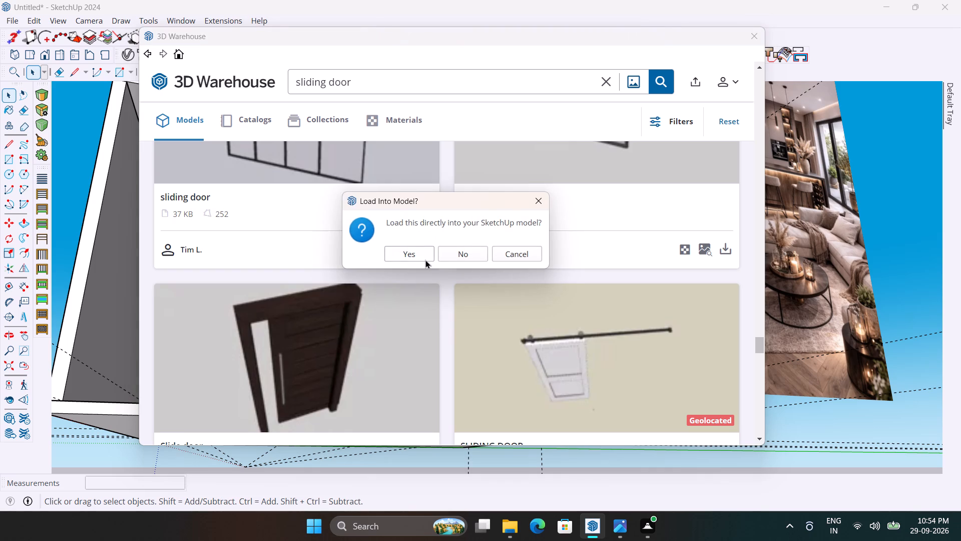
{"action": "left_click", "coordinate": [424, 257]}
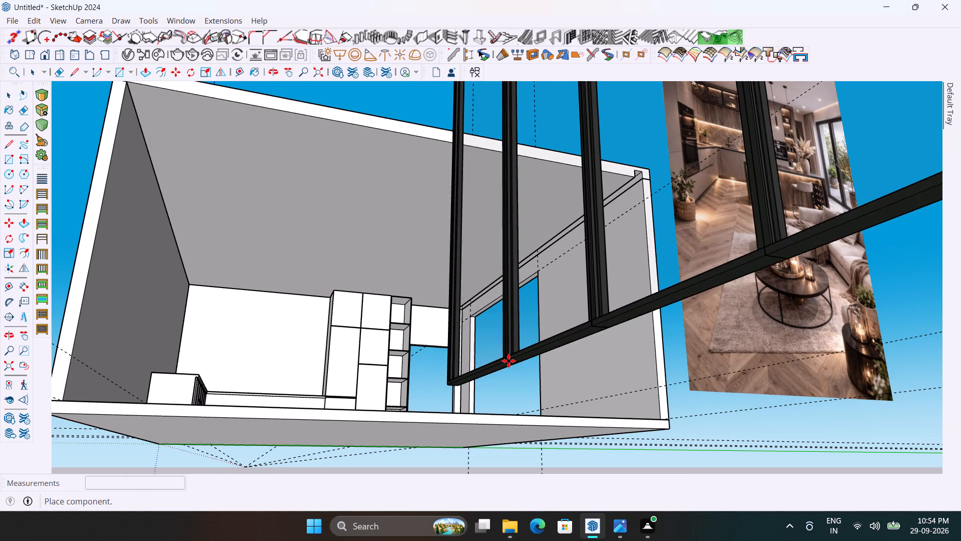
{"action": "middle_click_drag", "start_coordinate": [507, 362], "coordinate": [166, 484]}
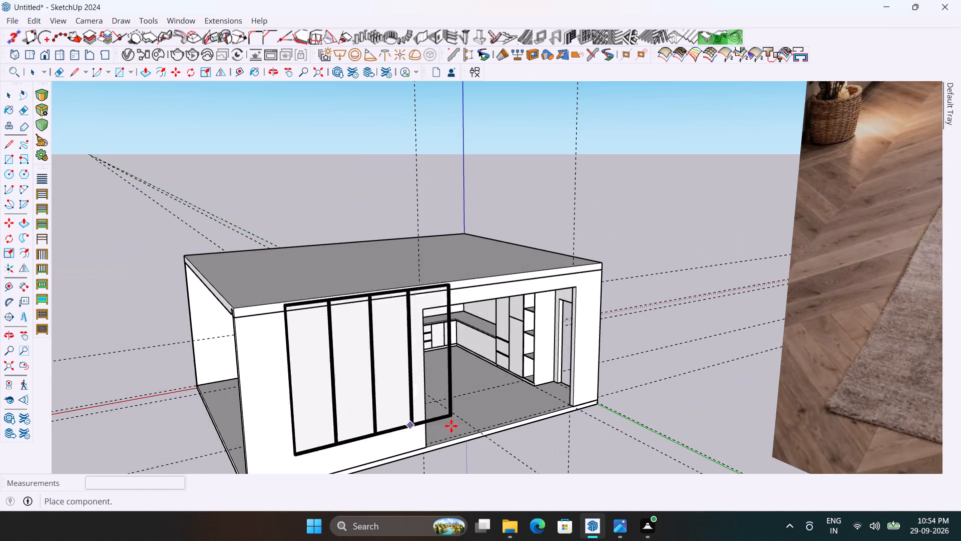
{"action": "scroll", "coordinate": [521, 427], "scroll_direction": "up", "scroll_amount": 16}
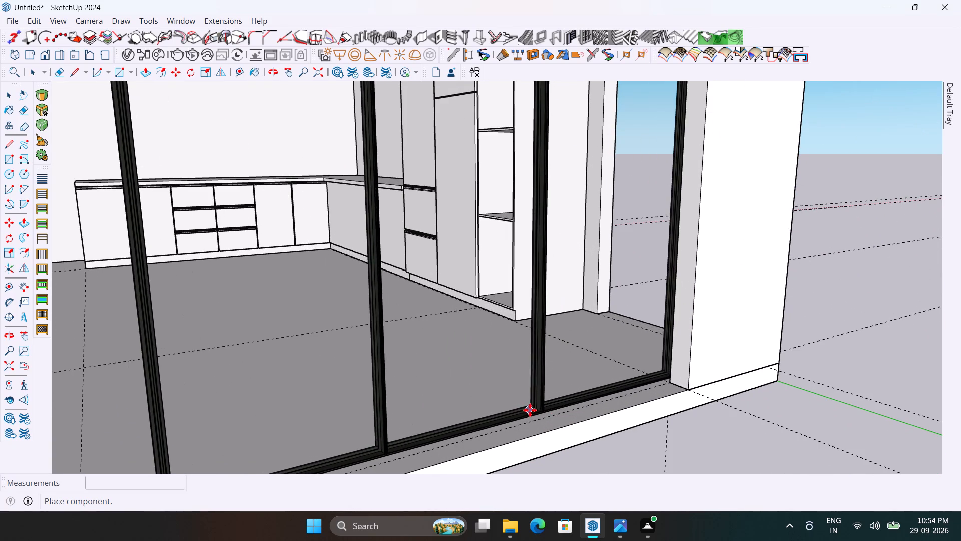
{"action": "left_click", "coordinate": [498, 432]}
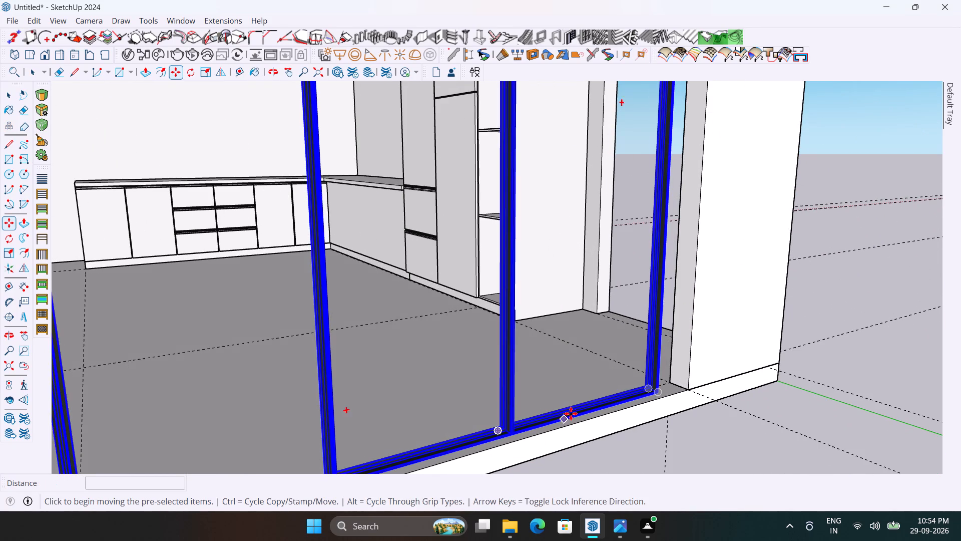
Move the sliding door about 6" so its bottom end snaps to the midpoint of the nearest jamb's bottom edge.
{"action": "scroll", "coordinate": [712, 392], "scroll_direction": "up", "scroll_amount": 3}
{"action": "middle_click_drag", "start_coordinate": [701, 413], "coordinate": [524, 450]}
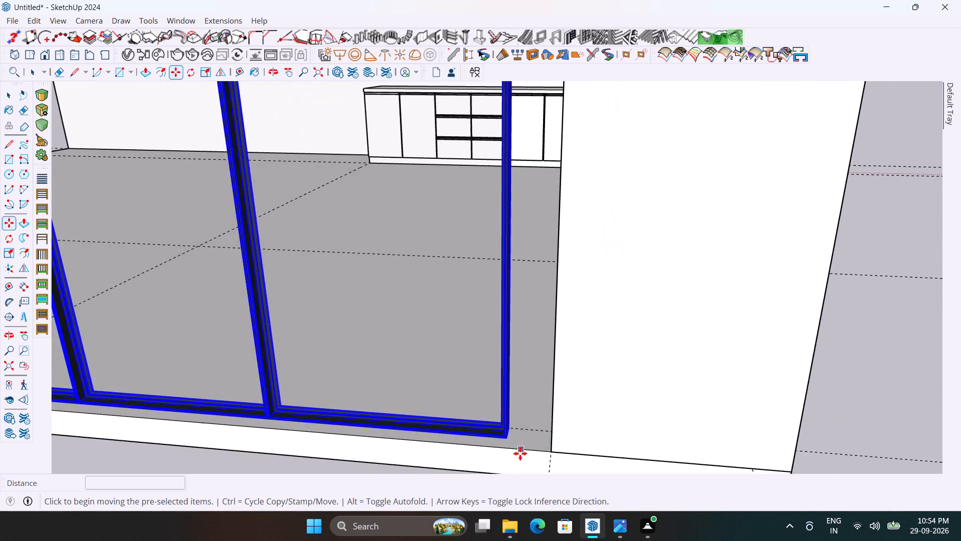
{"action": "scroll", "coordinate": [519, 453], "scroll_direction": "up", "scroll_amount": 11}
{"action": "middle_click_drag", "start_coordinate": [526, 431], "coordinate": [566, 496]}
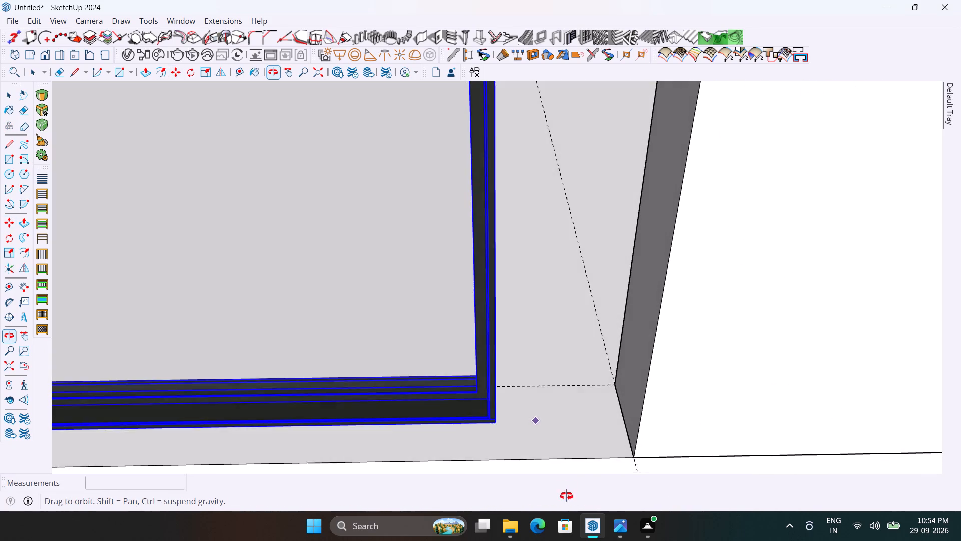
{"action": "middle_click_drag", "start_coordinate": [566, 496], "coordinate": [566, 499]}
{"action": "scroll", "coordinate": [528, 431], "scroll_direction": "up", "scroll_amount": 4}
{"action": "middle_click_drag", "start_coordinate": [525, 430], "coordinate": [470, 443]}
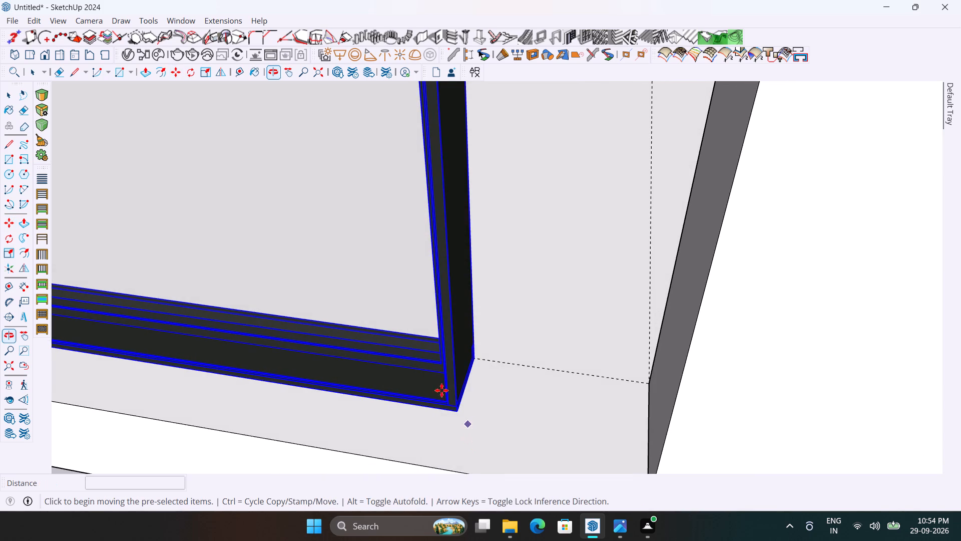
{"action": "scroll", "coordinate": [448, 383], "scroll_direction": "up", "scroll_amount": 4}
{"action": "left_click", "coordinate": [470, 385]}
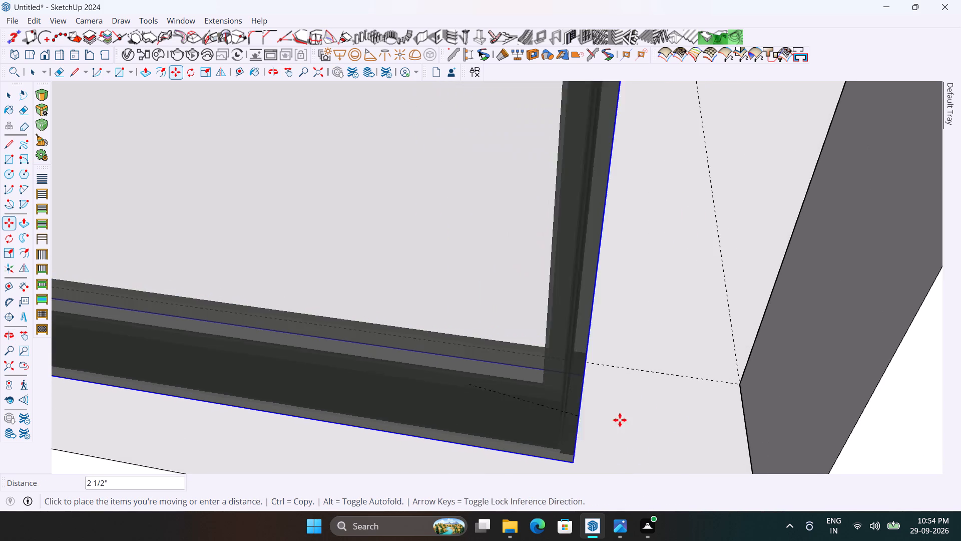
{"action": "scroll", "coordinate": [639, 389], "scroll_direction": "down", "scroll_amount": 10}
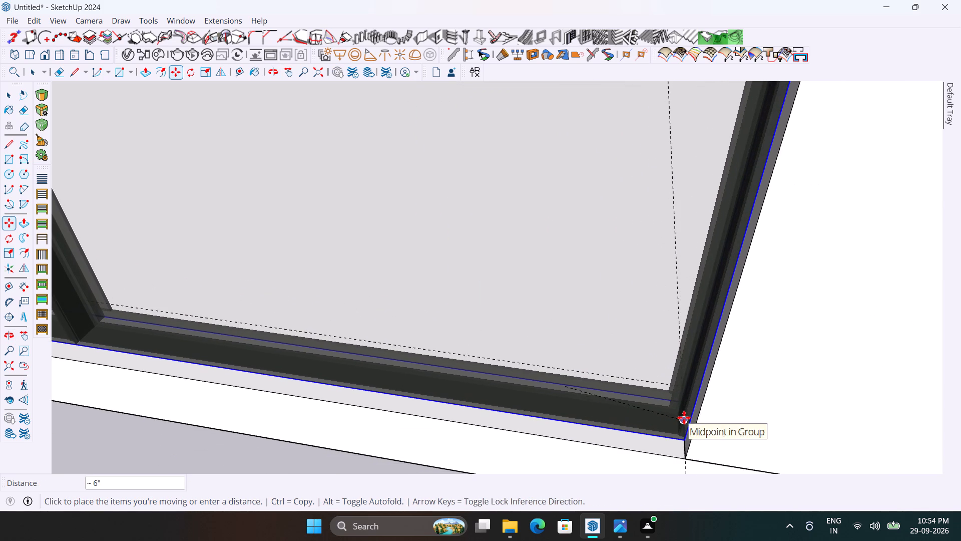
{"action": "left_click", "coordinate": [684, 417]}
{"action": "scroll", "coordinate": [630, 318], "scroll_direction": "down", "scroll_amount": 20}
{"action": "scroll", "coordinate": [630, 318], "scroll_direction": "down", "scroll_amount": 2}
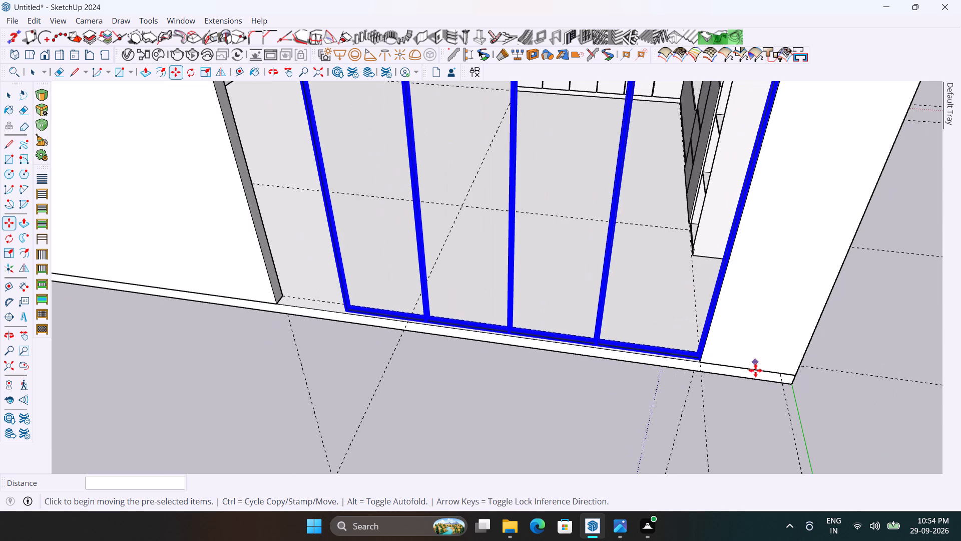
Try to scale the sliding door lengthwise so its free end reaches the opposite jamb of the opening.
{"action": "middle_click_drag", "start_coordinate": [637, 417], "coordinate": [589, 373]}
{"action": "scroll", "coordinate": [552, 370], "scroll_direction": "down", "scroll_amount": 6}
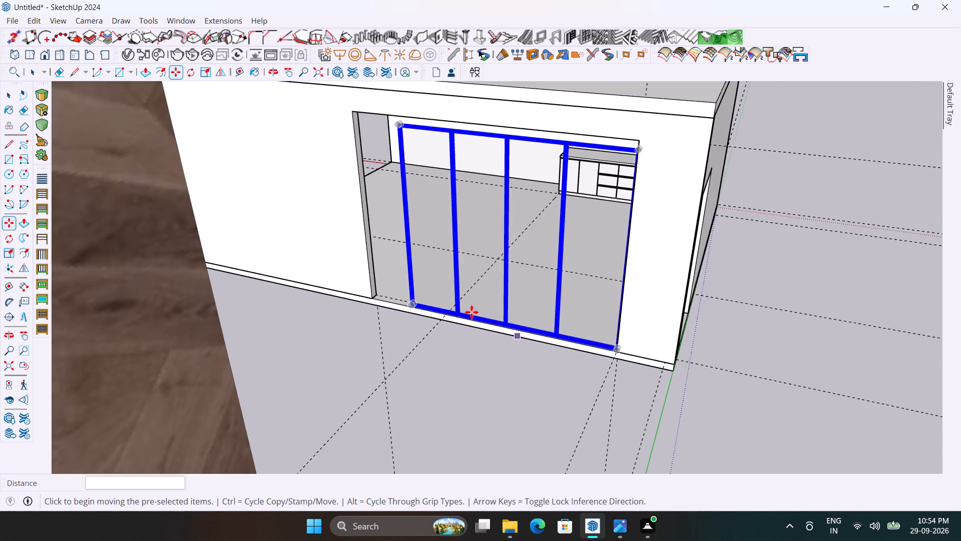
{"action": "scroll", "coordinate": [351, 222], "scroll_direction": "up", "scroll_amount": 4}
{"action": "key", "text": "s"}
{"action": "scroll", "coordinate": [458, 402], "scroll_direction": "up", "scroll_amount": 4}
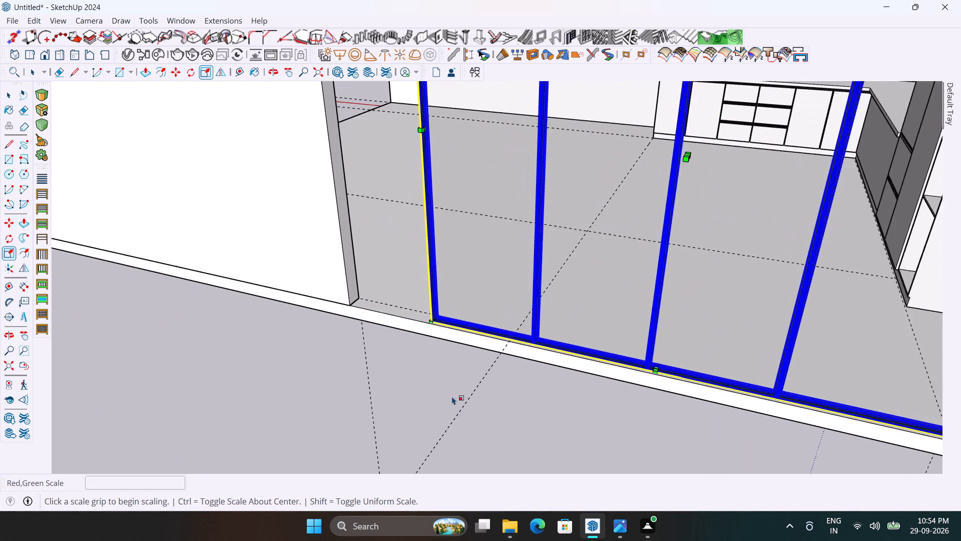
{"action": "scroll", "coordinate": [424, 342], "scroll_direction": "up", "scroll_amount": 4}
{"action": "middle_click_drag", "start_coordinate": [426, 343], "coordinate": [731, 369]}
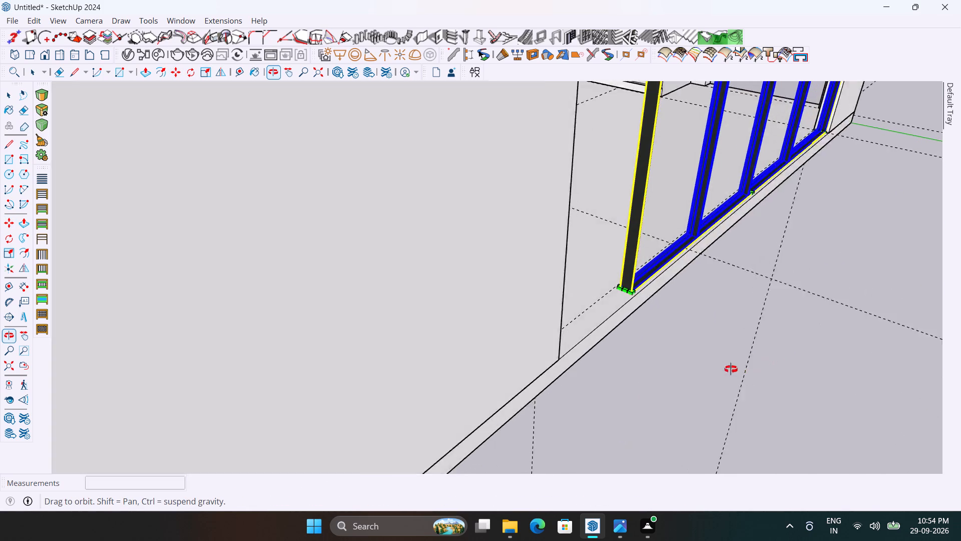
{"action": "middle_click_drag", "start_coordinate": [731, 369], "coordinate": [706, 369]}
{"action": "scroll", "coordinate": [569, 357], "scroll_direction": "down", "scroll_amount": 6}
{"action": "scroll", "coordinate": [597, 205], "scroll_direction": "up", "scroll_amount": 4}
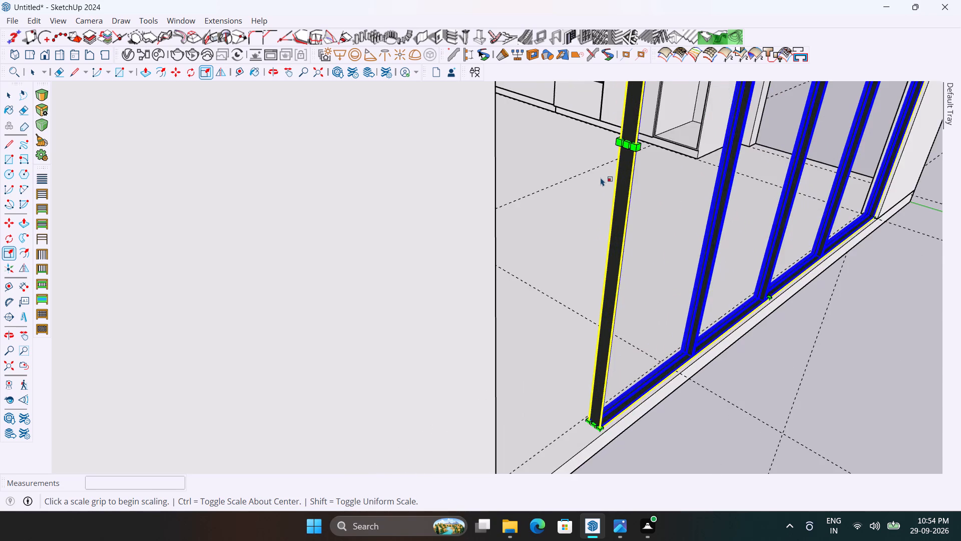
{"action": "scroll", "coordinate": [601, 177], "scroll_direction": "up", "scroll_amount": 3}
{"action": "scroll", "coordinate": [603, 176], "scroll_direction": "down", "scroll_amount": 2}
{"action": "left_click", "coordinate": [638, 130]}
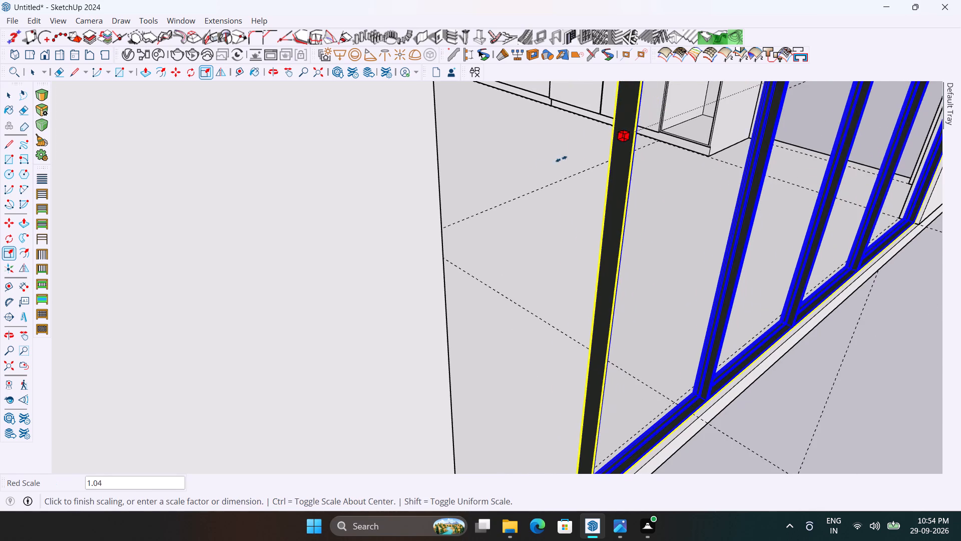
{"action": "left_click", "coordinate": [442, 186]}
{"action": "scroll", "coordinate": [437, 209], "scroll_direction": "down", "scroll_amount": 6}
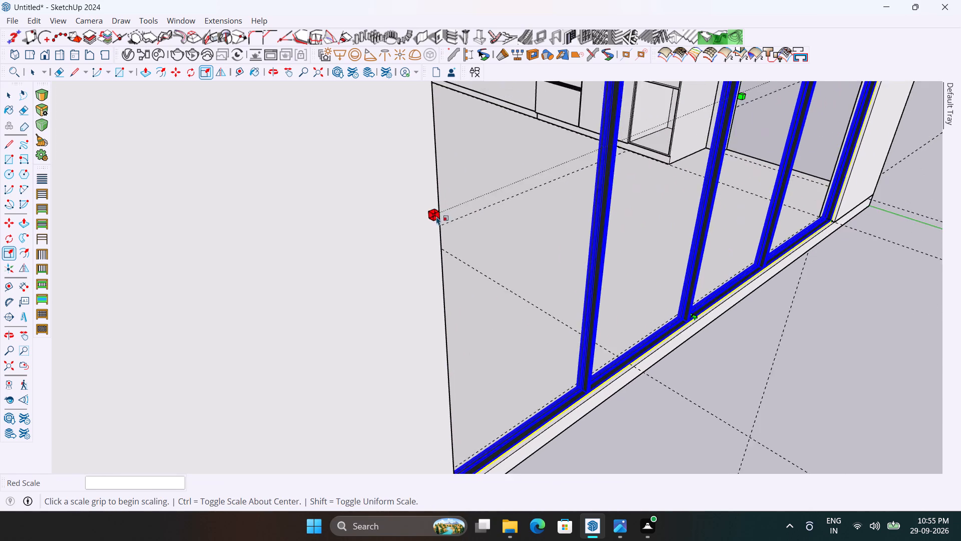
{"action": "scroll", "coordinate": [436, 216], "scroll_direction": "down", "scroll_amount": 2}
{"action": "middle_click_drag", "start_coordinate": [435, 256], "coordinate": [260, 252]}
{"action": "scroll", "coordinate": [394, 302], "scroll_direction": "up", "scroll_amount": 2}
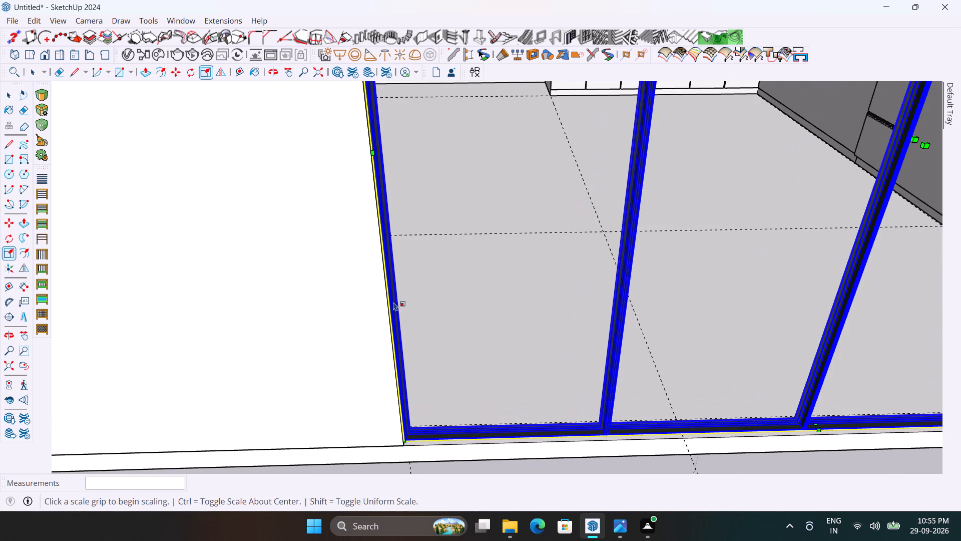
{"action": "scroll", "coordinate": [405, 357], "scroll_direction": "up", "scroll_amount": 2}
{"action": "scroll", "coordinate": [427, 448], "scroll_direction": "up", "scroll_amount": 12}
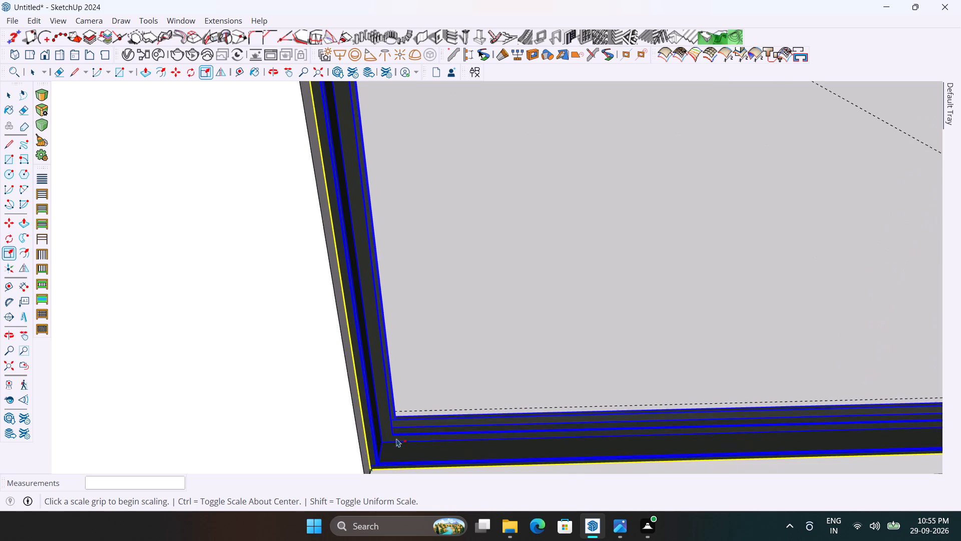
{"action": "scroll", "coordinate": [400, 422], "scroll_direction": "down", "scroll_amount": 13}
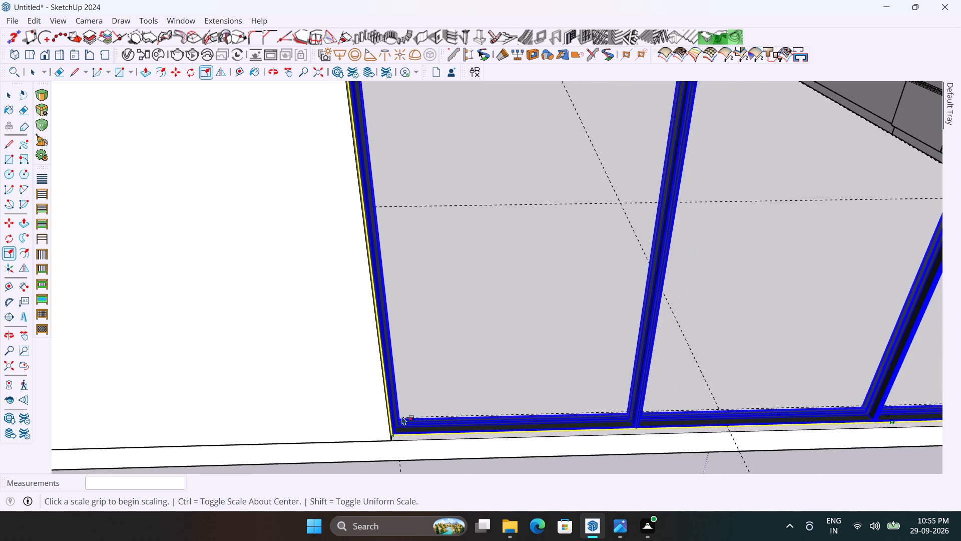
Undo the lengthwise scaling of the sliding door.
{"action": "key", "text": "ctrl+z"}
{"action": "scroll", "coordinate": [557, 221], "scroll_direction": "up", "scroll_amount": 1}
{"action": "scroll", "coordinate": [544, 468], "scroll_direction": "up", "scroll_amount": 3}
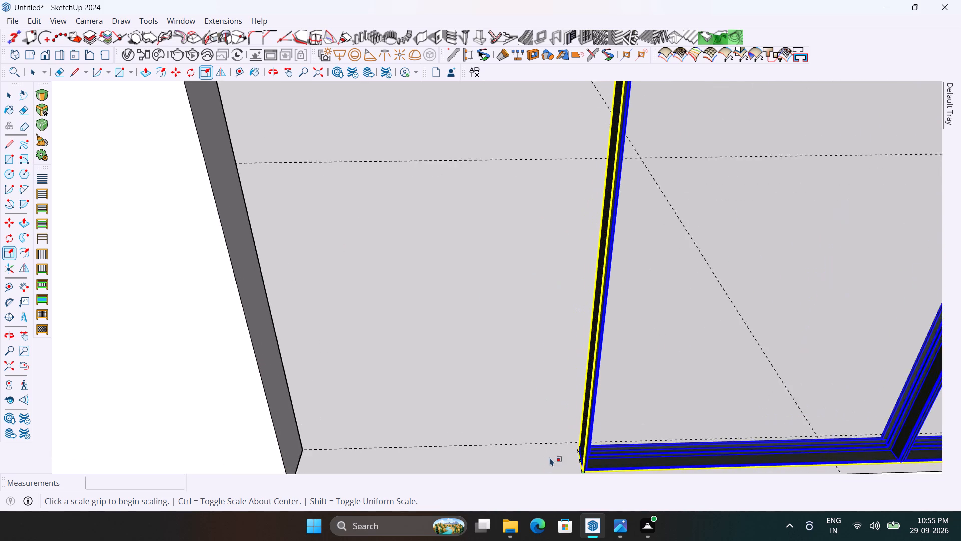
Scale the sliding door lengthwise by about 1.21 so its free end meets the opposite jamb of the wall opening.
{"action": "scroll", "coordinate": [550, 457], "scroll_direction": "up", "scroll_amount": 1}
{"action": "scroll", "coordinate": [576, 369], "scroll_direction": "down", "scroll_amount": 10}
{"action": "scroll", "coordinate": [598, 273], "scroll_direction": "up", "scroll_amount": 3}
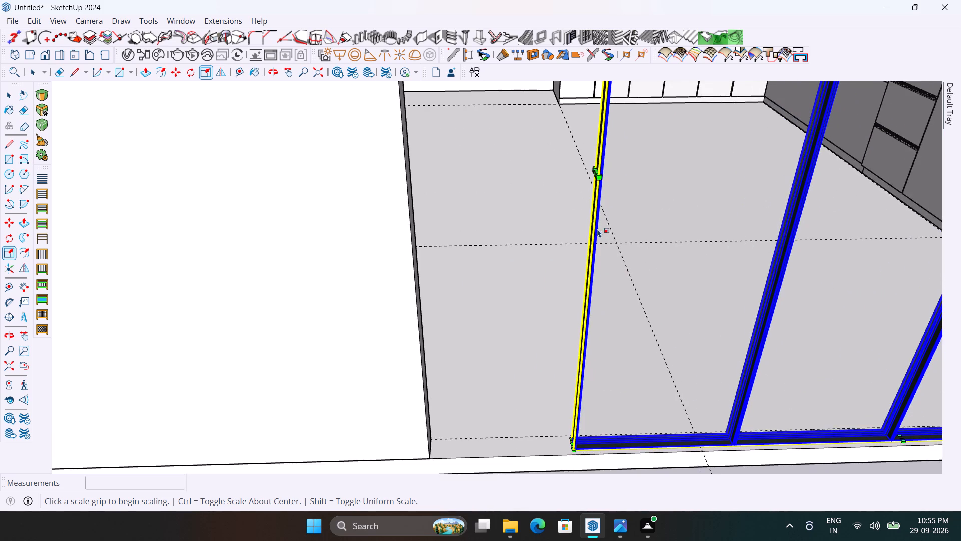
{"action": "scroll", "coordinate": [588, 180], "scroll_direction": "up", "scroll_amount": 3}
{"action": "left_click", "coordinate": [614, 159]}
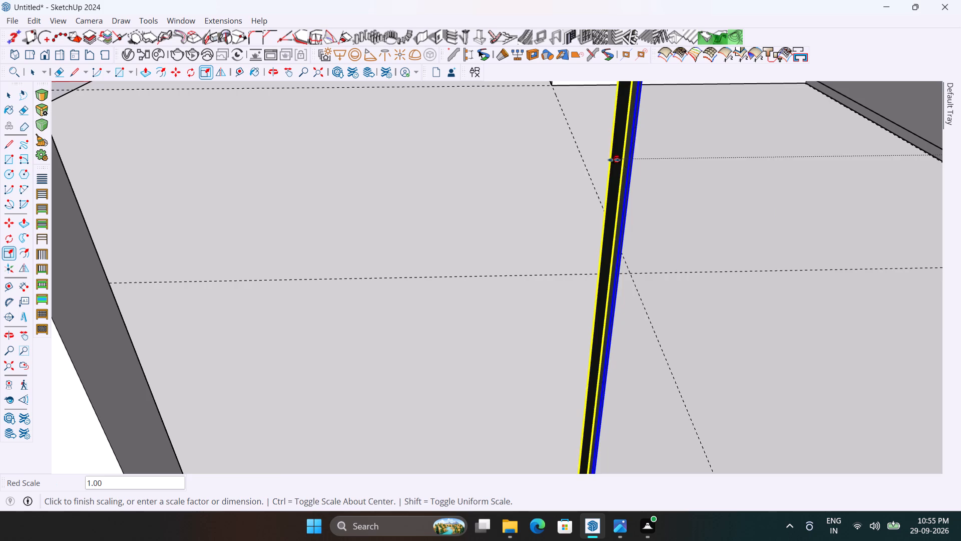
{"action": "scroll", "coordinate": [546, 181], "scroll_direction": "down", "scroll_amount": 5}
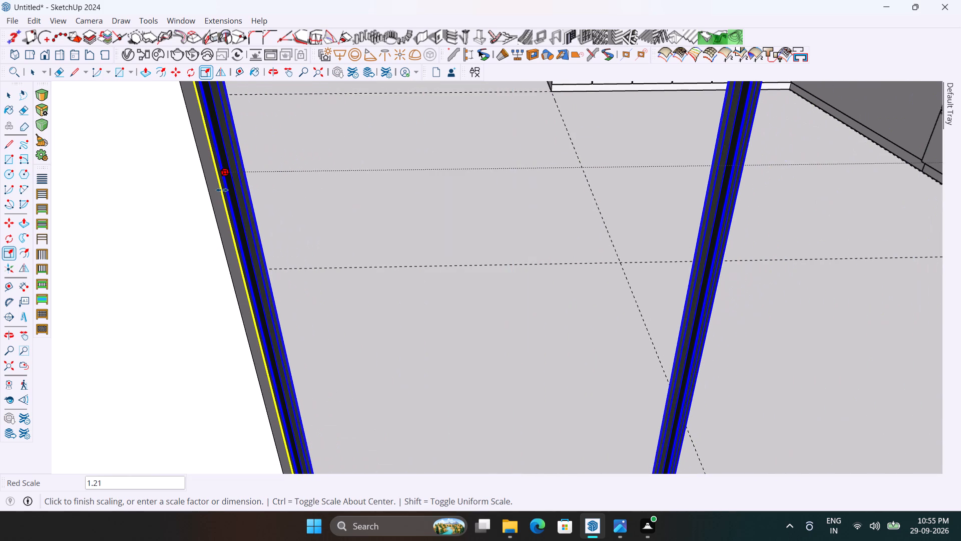
{"action": "left_click", "coordinate": [220, 190]}
{"action": "scroll", "coordinate": [301, 200], "scroll_direction": "down", "scroll_amount": 8}
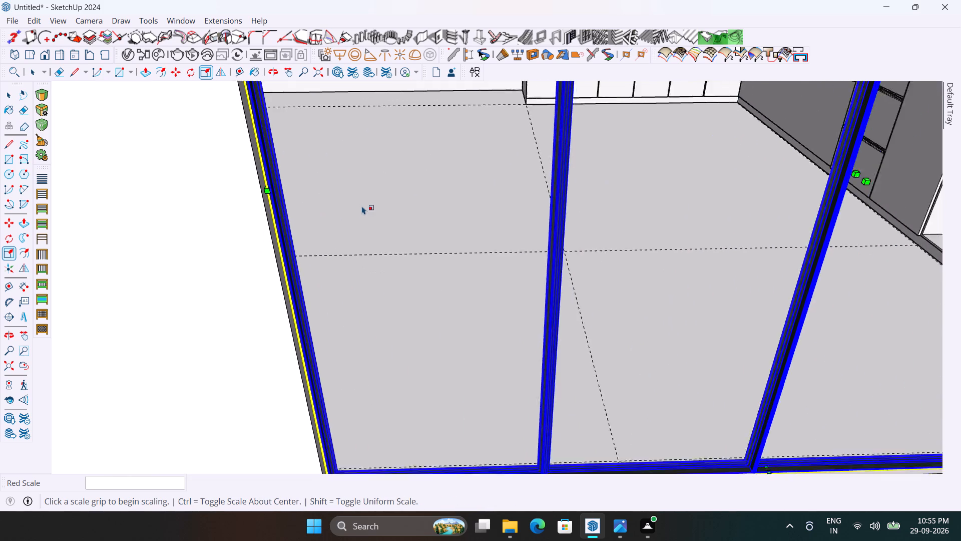
{"action": "scroll", "coordinate": [362, 206], "scroll_direction": "down", "scroll_amount": 6}
{"action": "key", "text": "space"}
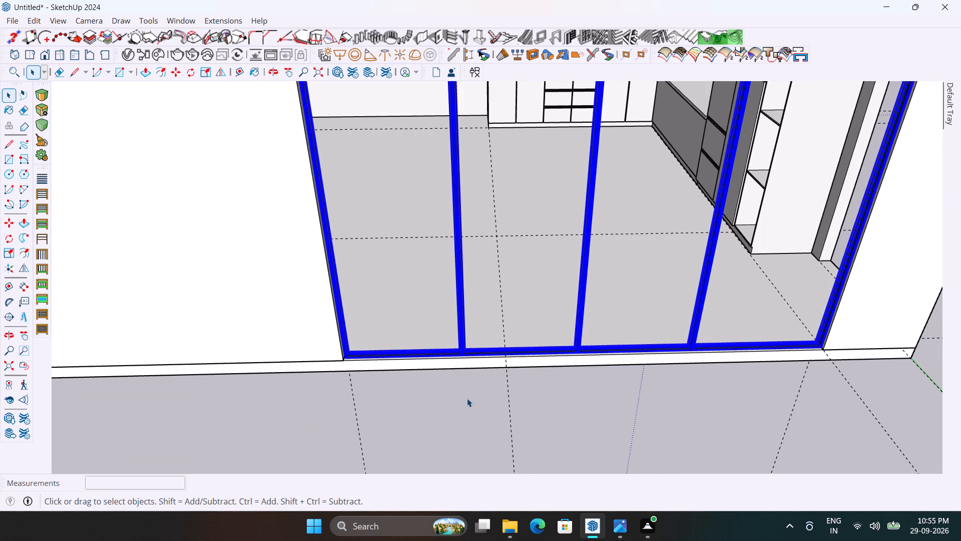
{"action": "left_click", "coordinate": [467, 398]}
Scale the sliding door's height by about 1.05 so its top frame reaches the head of the wall opening.
{"action": "scroll", "coordinate": [468, 406], "scroll_direction": "down", "scroll_amount": 5}
{"action": "middle_click_drag", "start_coordinate": [515, 427], "coordinate": [582, 358]}
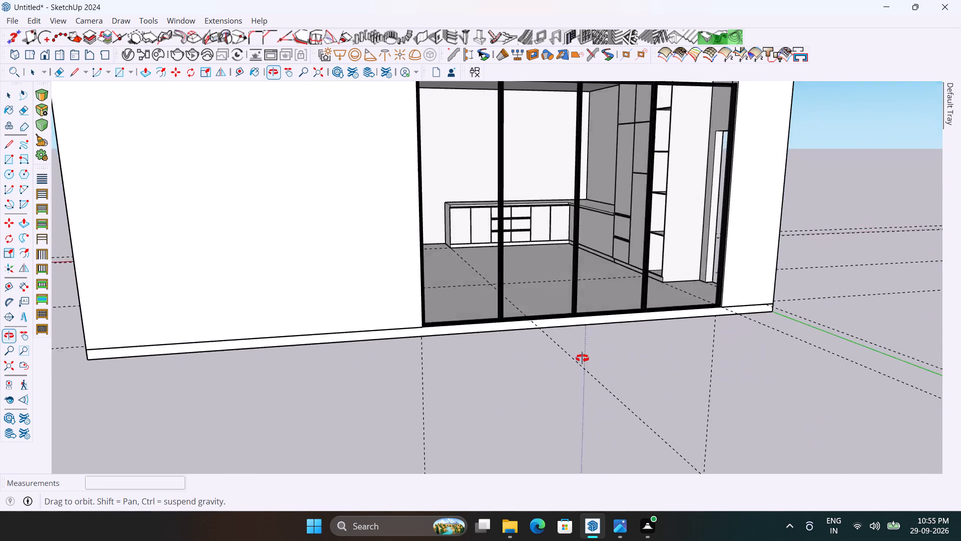
{"action": "middle_click_drag", "start_coordinate": [582, 358], "coordinate": [585, 361]}
{"action": "scroll", "coordinate": [610, 184], "scroll_direction": "up", "scroll_amount": 2}
{"action": "left_click", "coordinate": [586, 189]}
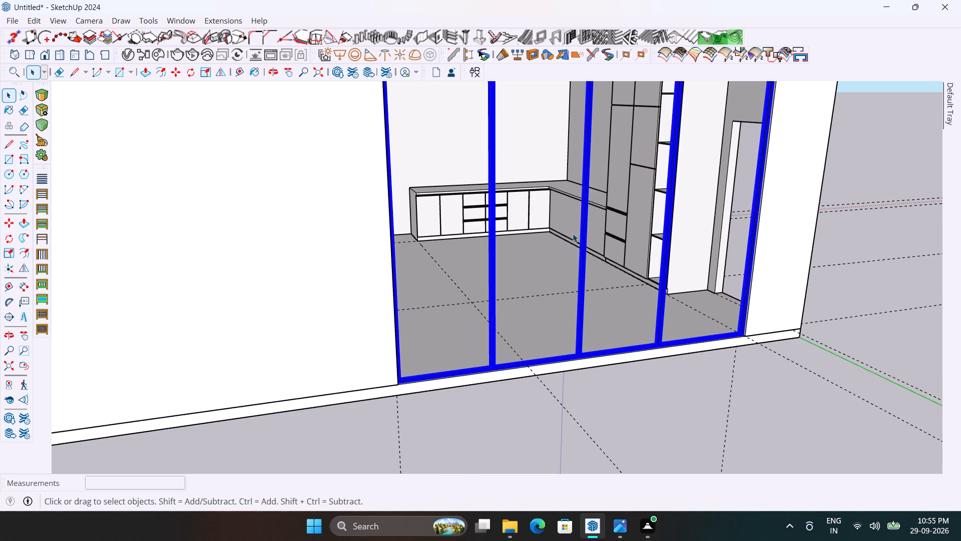
{"action": "scroll", "coordinate": [557, 278], "scroll_direction": "down", "scroll_amount": 4}
{"action": "scroll", "coordinate": [583, 109], "scroll_direction": "up", "scroll_amount": 7}
{"action": "key", "text": "s"}
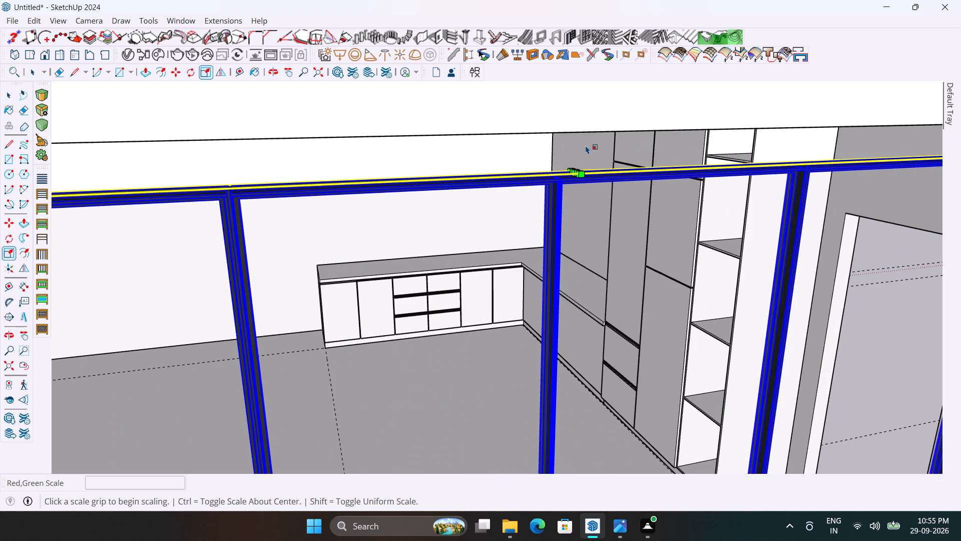
{"action": "scroll", "coordinate": [586, 145], "scroll_direction": "up", "scroll_amount": 3}
{"action": "scroll", "coordinate": [584, 151], "scroll_direction": "down", "scroll_amount": 2}
{"action": "left_click", "coordinate": [565, 202]}
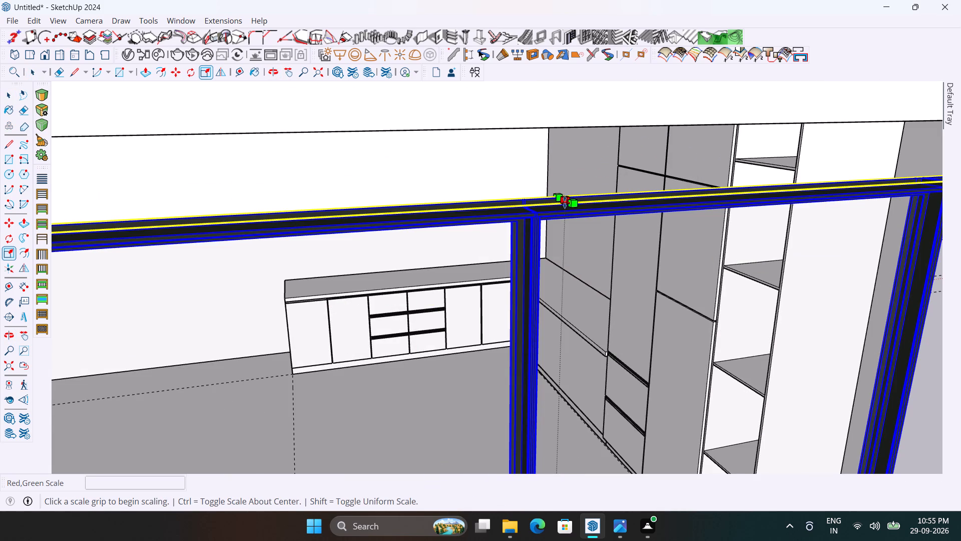
{"action": "left_click", "coordinate": [566, 128]}
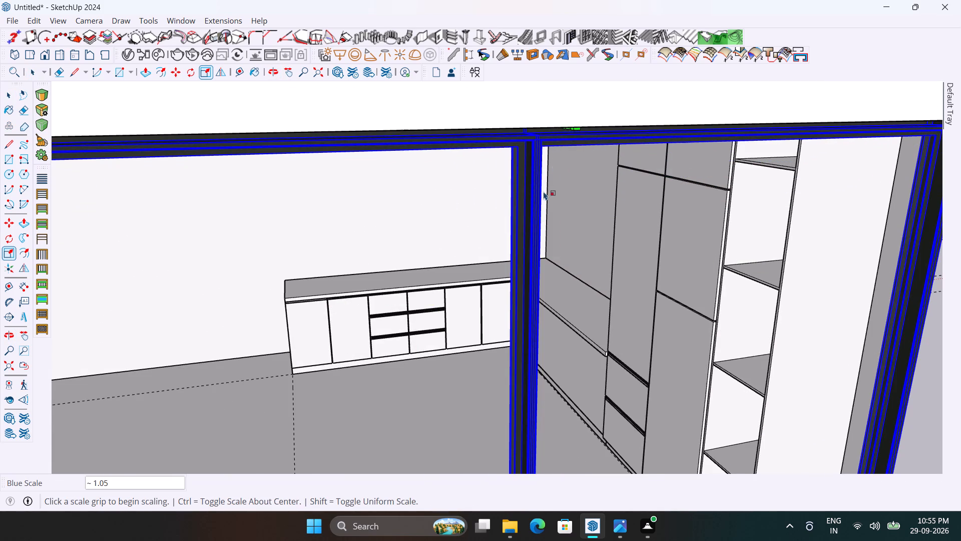
{"action": "scroll", "coordinate": [544, 192], "scroll_direction": "down", "scroll_amount": 6}
{"action": "key", "text": "space"}
{"action": "scroll", "coordinate": [543, 202], "scroll_direction": "down", "scroll_amount": 8}
{"action": "middle_click_drag", "start_coordinate": [549, 202], "coordinate": [591, 139]}
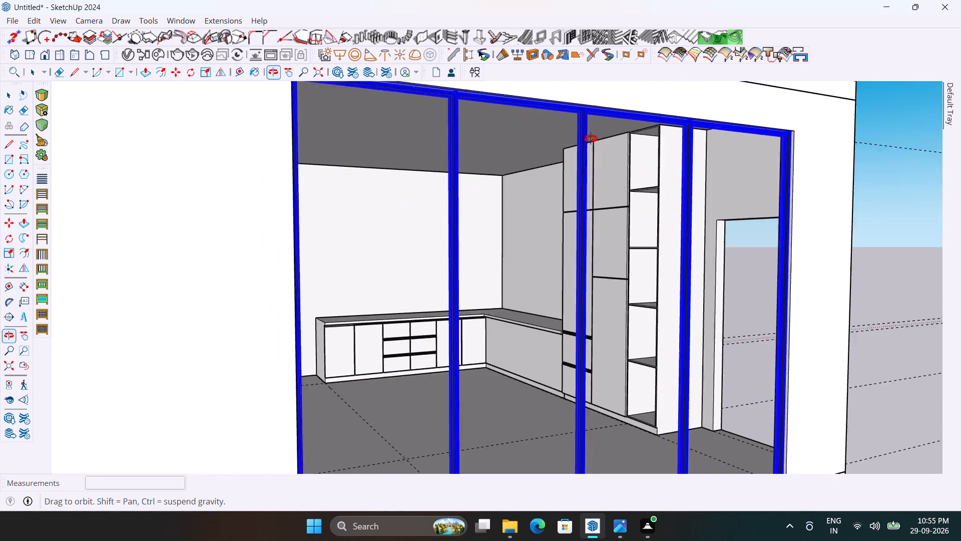
{"action": "middle_click_drag", "start_coordinate": [591, 139], "coordinate": [594, 135]}
{"action": "scroll", "coordinate": [584, 144], "scroll_direction": "down", "scroll_amount": 4}
{"action": "left_click", "coordinate": [820, 231]}
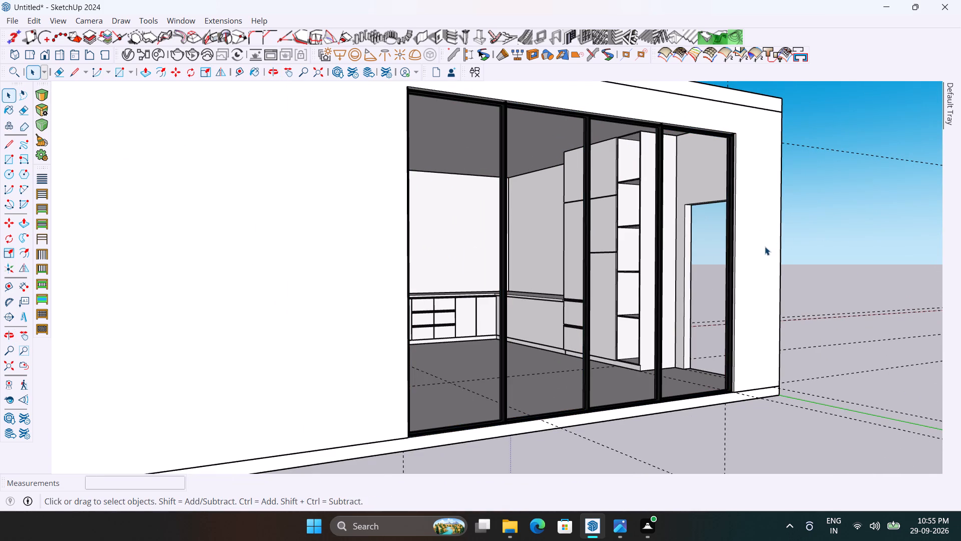
Examine the sliding door's fit in the wall opening from inside the room.
{"action": "key", "text": "space"}
{"action": "key", "text": "space"}
{"action": "key", "text": "space"}
{"action": "key", "text": "space"}
{"action": "key", "text": "space"}
{"action": "key", "text": "space"}
{"action": "key", "text": "space"}
{"action": "key", "text": "space"}
{"action": "key", "text": "space"}
{"action": "key", "text": "space"}
{"action": "middle_click_drag", "start_coordinate": [766, 251], "coordinate": [960, 247]}
{"action": "scroll", "coordinate": [821, 212], "scroll_direction": "down", "scroll_amount": 3}
{"action": "key", "text": "space"}
{"action": "key", "text": "space"}
{"action": "key", "text": "space"}
{"action": "key", "text": "space"}
{"action": "key", "text": "space"}
{"action": "key", "text": "space"}
{"action": "key", "text": "space"}
{"action": "key", "text": "space"}
{"action": "key", "text": "space"}
{"action": "key", "text": "space"}
{"action": "key", "text": "space"}
{"action": "key", "text": "space"}
{"action": "key", "text": "space"}
{"action": "key", "text": "space"}
{"action": "key", "text": "space"}
{"action": "key", "text": "space"}
{"action": "key", "text": "space"}
{"action": "key", "text": "space"}
{"action": "key", "text": "space"}
{"action": "key", "text": "space"}
{"action": "middle_click_drag", "start_coordinate": [675, 242], "coordinate": [793, 253]}
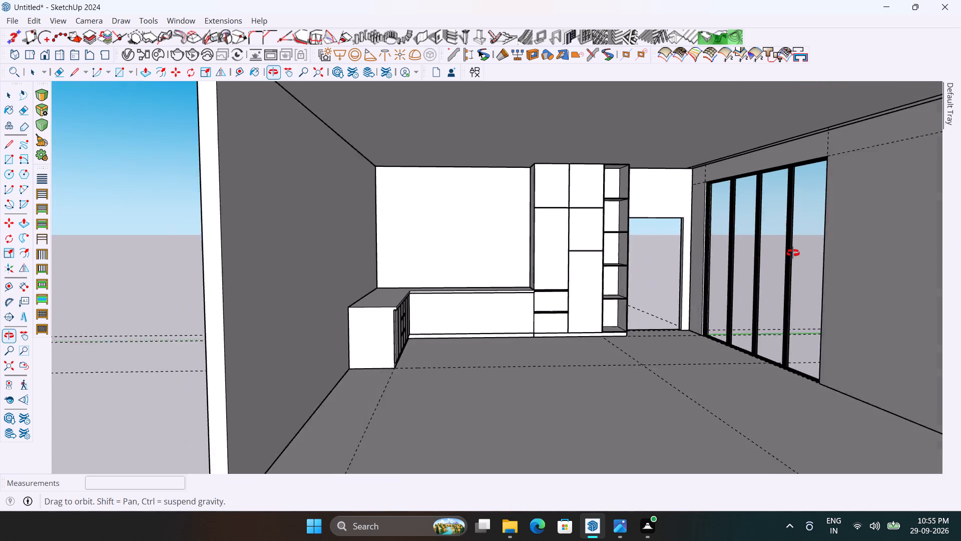
{"action": "middle_click_drag", "start_coordinate": [793, 253], "coordinate": [788, 245]}
{"action": "scroll", "coordinate": [710, 238], "scroll_direction": "up", "scroll_amount": 10}
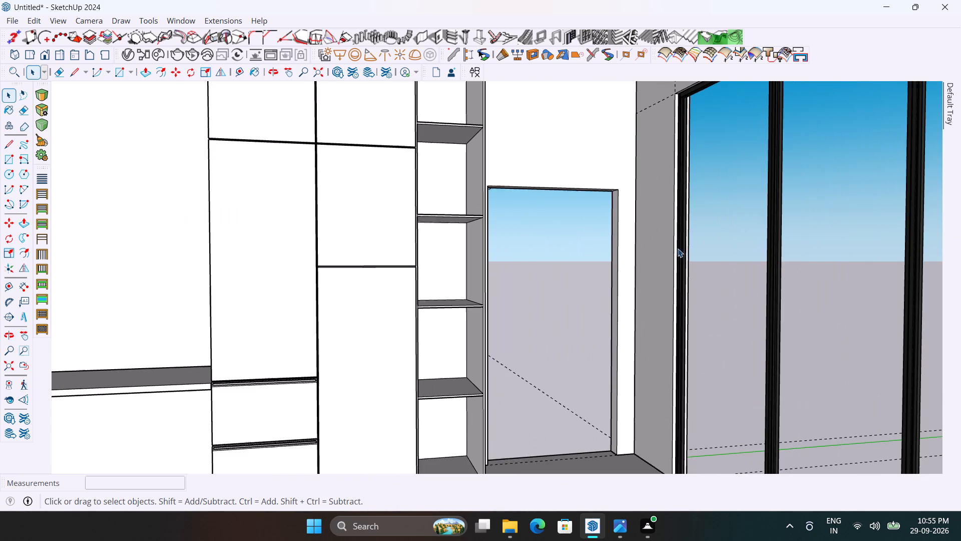
{"action": "scroll", "coordinate": [700, 95], "scroll_direction": "up", "scroll_amount": 3}
{"action": "scroll", "coordinate": [657, 117], "scroll_direction": "down", "scroll_amount": 6}
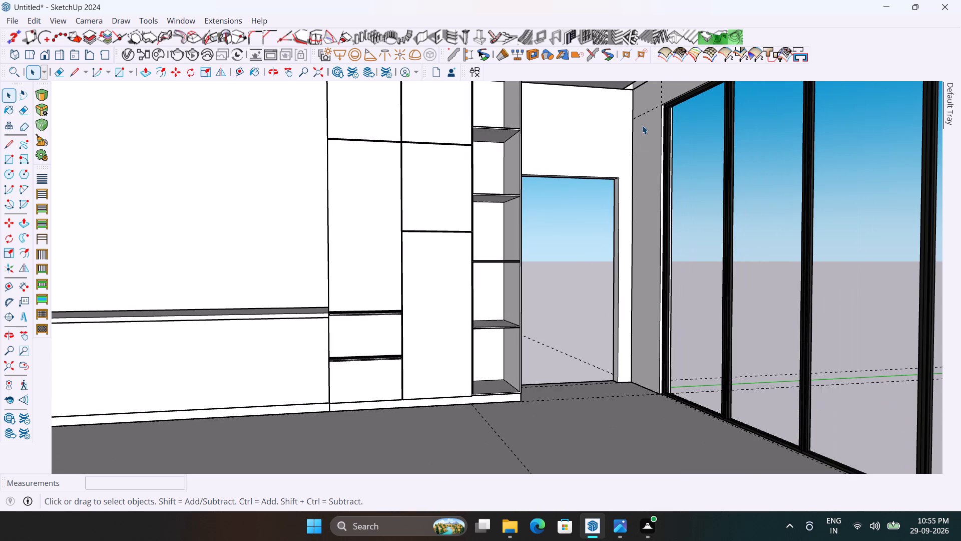
{"action": "scroll", "coordinate": [611, 133], "scroll_direction": "down", "scroll_amount": 3}
{"action": "key", "text": "space"}
{"action": "key", "text": "space"}
{"action": "key", "text": "space"}
{"action": "key", "text": "space"}
{"action": "key", "text": "space"}
{"action": "key", "text": "space"}
{"action": "key", "text": "space"}
{"action": "key", "text": "space"}
{"action": "key", "text": "space"}
{"action": "key", "text": "space"}
{"action": "middle_click_drag", "start_coordinate": [640, 195], "coordinate": [643, 278]}
{"action": "key", "text": "space"}
{"action": "key", "text": "space"}
{"action": "key", "text": "space"}
{"action": "key", "text": "space"}
{"action": "key", "text": "space"}
{"action": "key", "text": "space"}
{"action": "key", "text": "space"}
{"action": "key", "text": "space"}
{"action": "key", "text": "space"}
{"action": "key", "text": "space"}
{"action": "middle_click_drag", "start_coordinate": [646, 235], "coordinate": [659, 157]}
{"action": "scroll", "coordinate": [520, 224], "scroll_direction": "down", "scroll_amount": 20}
{"action": "scroll", "coordinate": [520, 224], "scroll_direction": "down", "scroll_amount": 1}
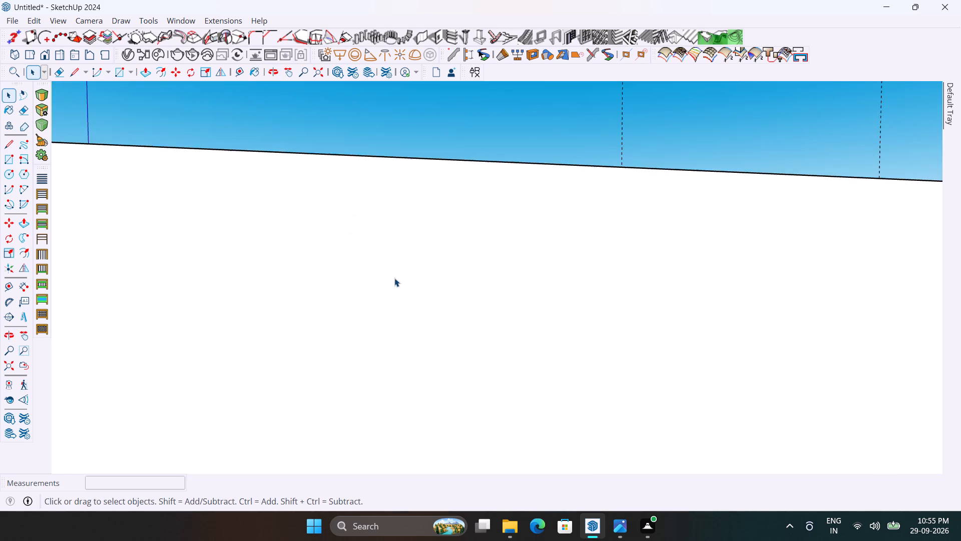
{"action": "scroll", "coordinate": [394, 278], "scroll_direction": "down", "scroll_amount": 20}
{"action": "scroll", "coordinate": [394, 278], "scroll_direction": "down", "scroll_amount": 4}
{"action": "scroll", "coordinate": [611, 339], "scroll_direction": "up", "scroll_amount": 4}
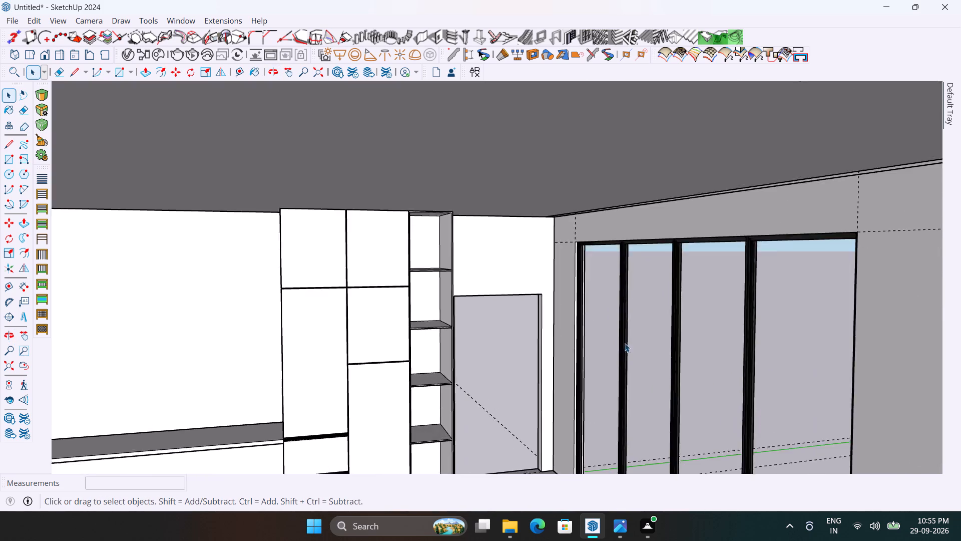
{"action": "scroll", "coordinate": [630, 346], "scroll_direction": "up", "scroll_amount": 4}
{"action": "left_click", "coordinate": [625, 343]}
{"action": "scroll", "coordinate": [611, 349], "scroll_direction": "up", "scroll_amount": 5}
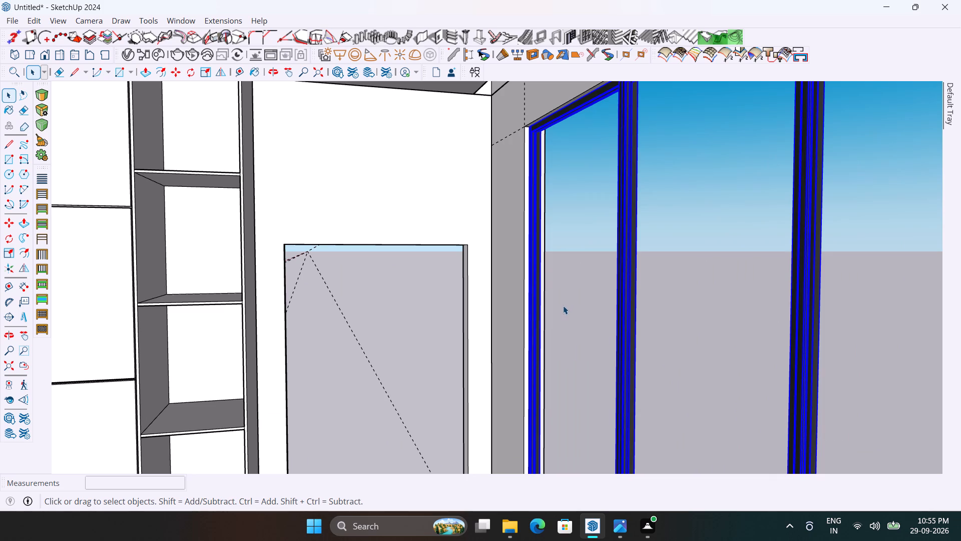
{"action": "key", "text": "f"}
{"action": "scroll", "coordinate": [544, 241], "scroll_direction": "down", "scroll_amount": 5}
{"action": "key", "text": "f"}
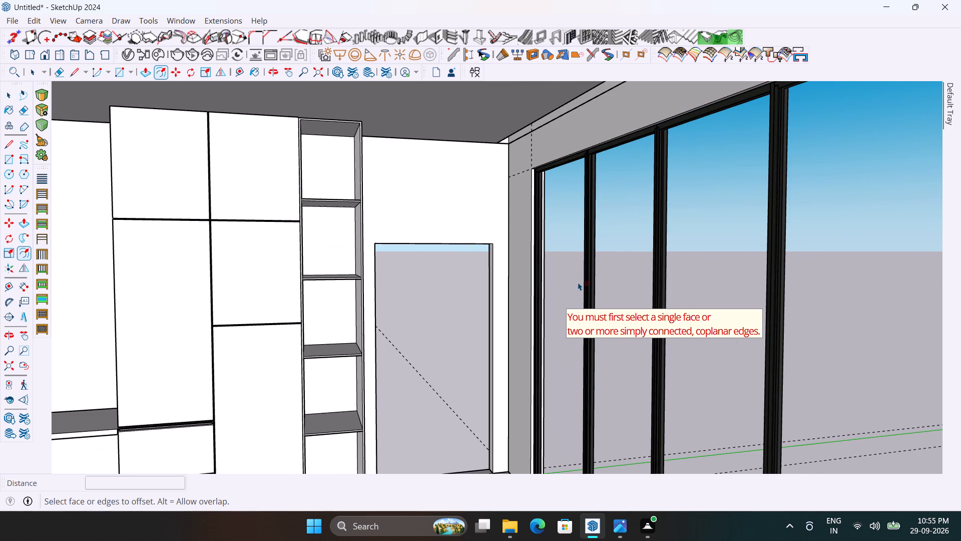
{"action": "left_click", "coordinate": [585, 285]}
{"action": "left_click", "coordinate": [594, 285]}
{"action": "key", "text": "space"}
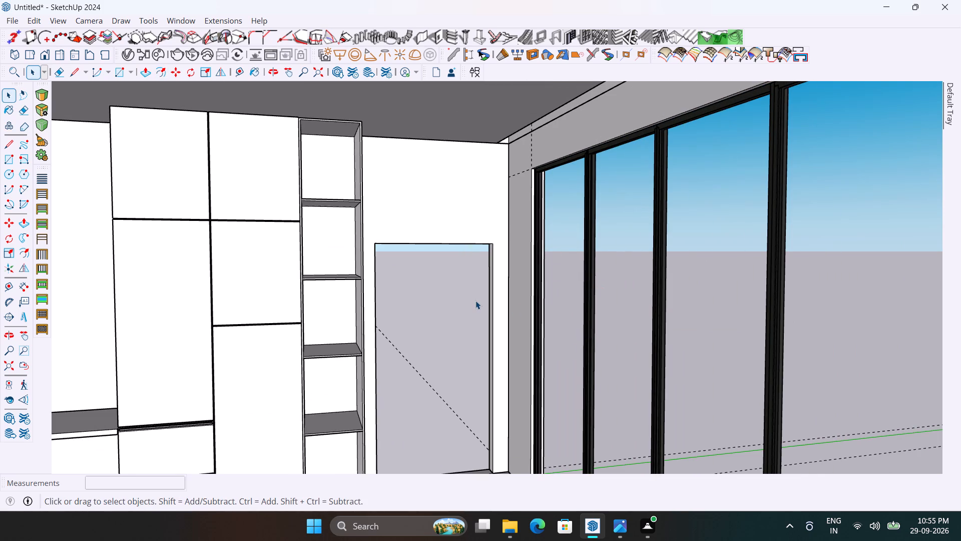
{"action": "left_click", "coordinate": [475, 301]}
Scale the sliding door's frame depth by about 1.45 across the wall thickness.
{"action": "left_click", "coordinate": [592, 307]}
{"action": "key", "text": "s"}
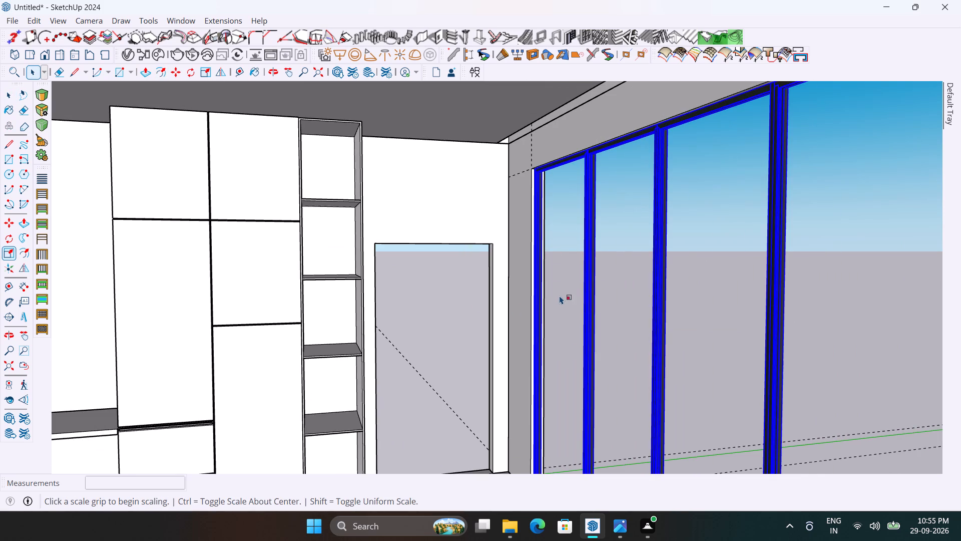
{"action": "scroll", "coordinate": [574, 288], "scroll_direction": "down", "scroll_amount": 2}
{"action": "scroll", "coordinate": [611, 356], "scroll_direction": "up", "scroll_amount": 2}
{"action": "left_click", "coordinate": [639, 358]}
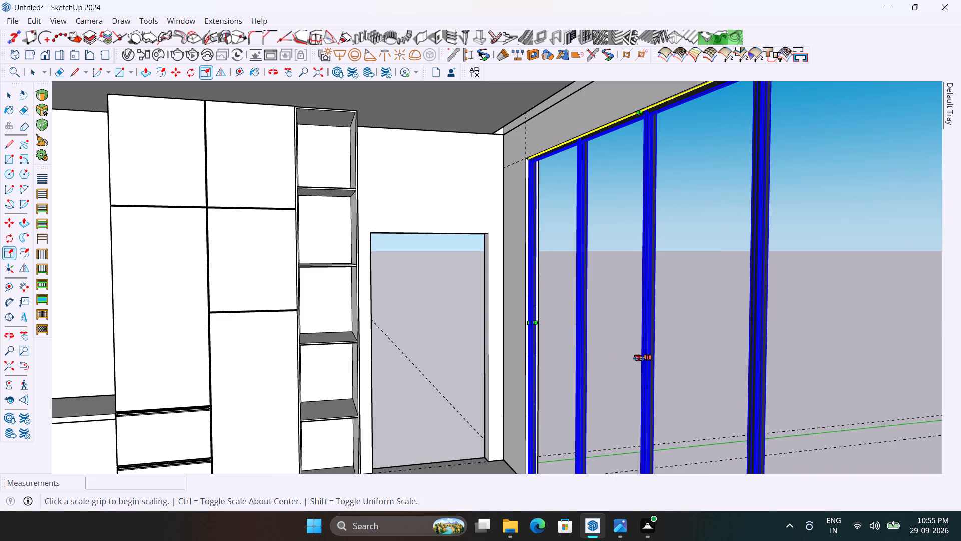
{"action": "scroll", "coordinate": [529, 343], "scroll_direction": "up", "scroll_amount": 4}
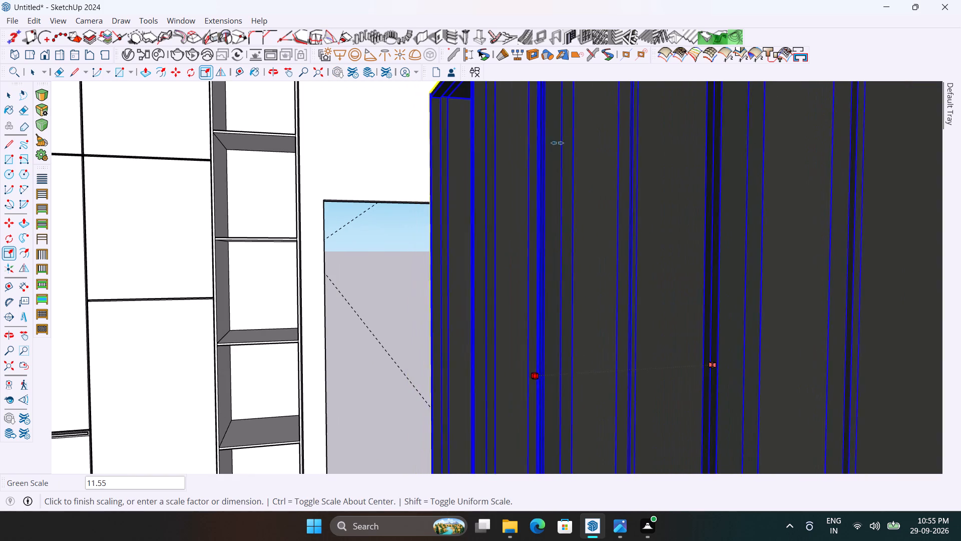
{"action": "scroll", "coordinate": [534, 173], "scroll_direction": "down", "scroll_amount": 5}
{"action": "middle_click_drag", "start_coordinate": [591, 224], "coordinate": [664, 293]}
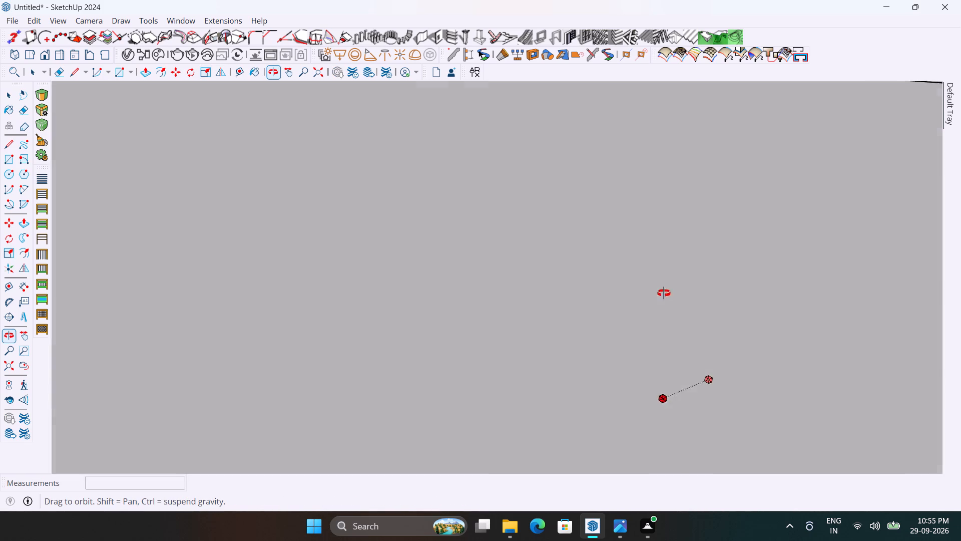
{"action": "middle_click_drag", "start_coordinate": [664, 293], "coordinate": [679, 256]}
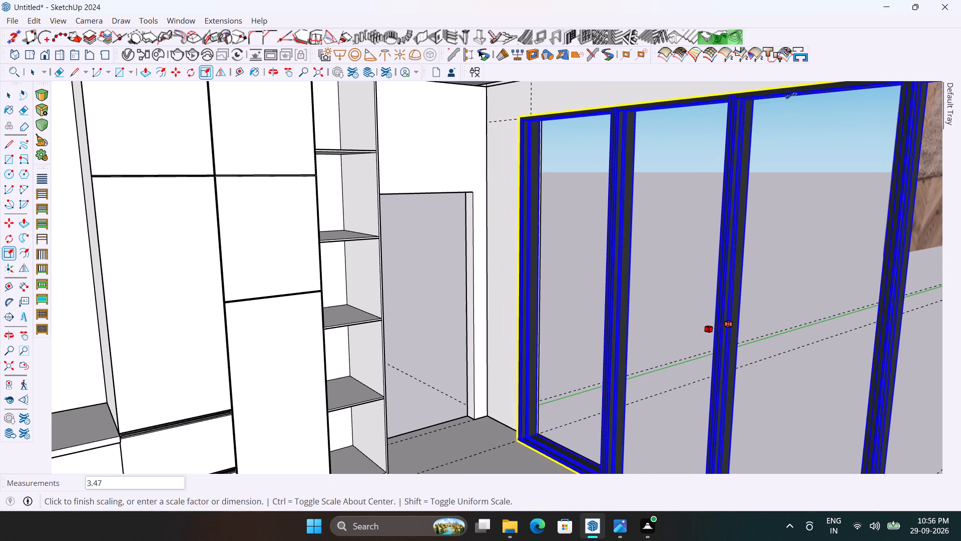
{"action": "scroll", "coordinate": [779, 110], "scroll_direction": "down", "scroll_amount": 3}
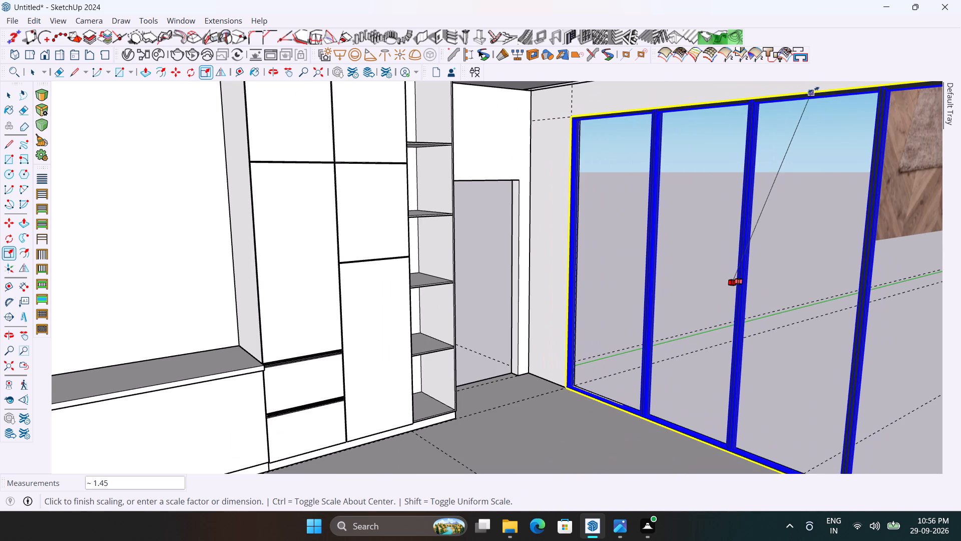
{"action": "left_click", "coordinate": [814, 89]}
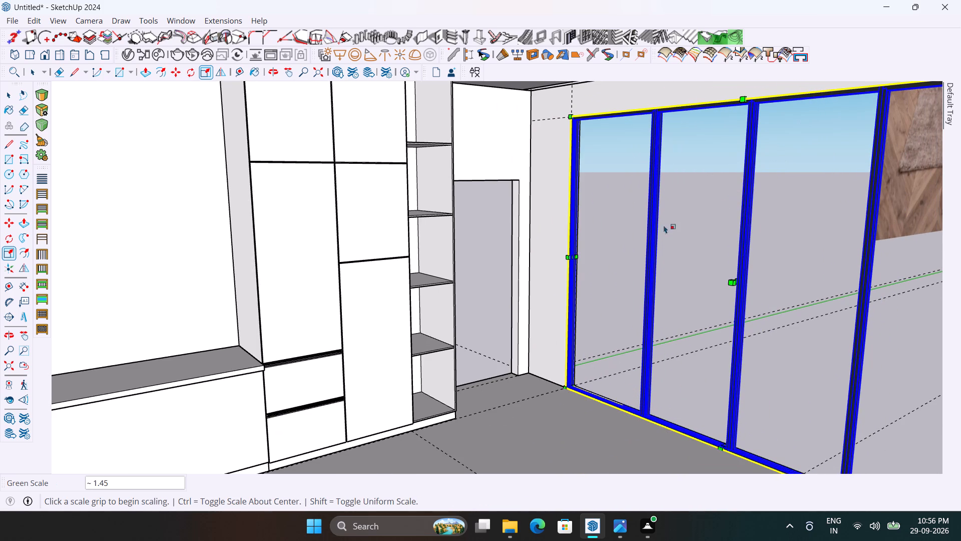
{"action": "key", "text": "space"}
{"action": "left_click", "coordinate": [477, 258]}
{"action": "scroll", "coordinate": [477, 258], "scroll_direction": "down", "scroll_amount": 2}
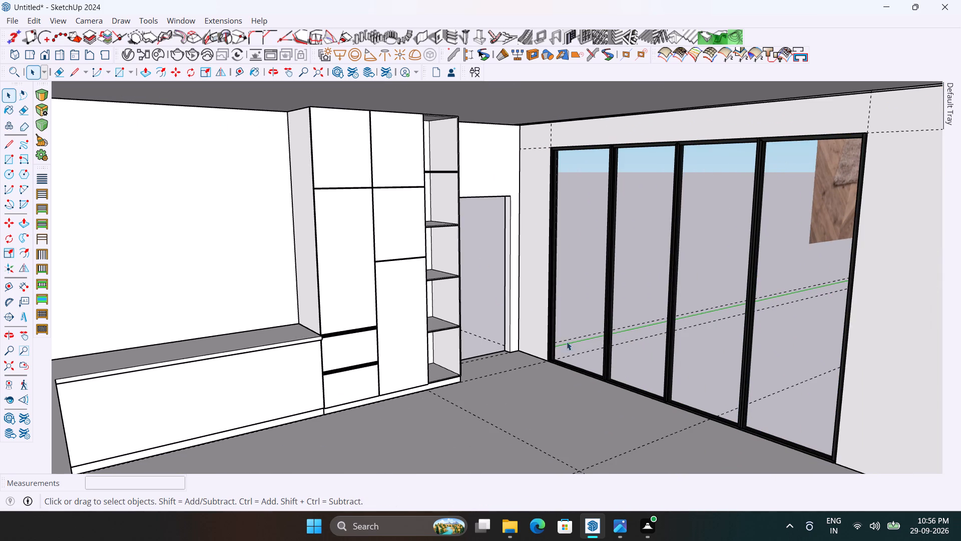
Inspect the room interior around the sliding door and the ceiling corner beside the doorway.
{"action": "middle_click_drag", "start_coordinate": [576, 353], "coordinate": [462, 342]}
{"action": "scroll", "coordinate": [550, 241], "scroll_direction": "down", "scroll_amount": 3}
{"action": "middle_click_drag", "start_coordinate": [560, 296], "coordinate": [581, 365]}
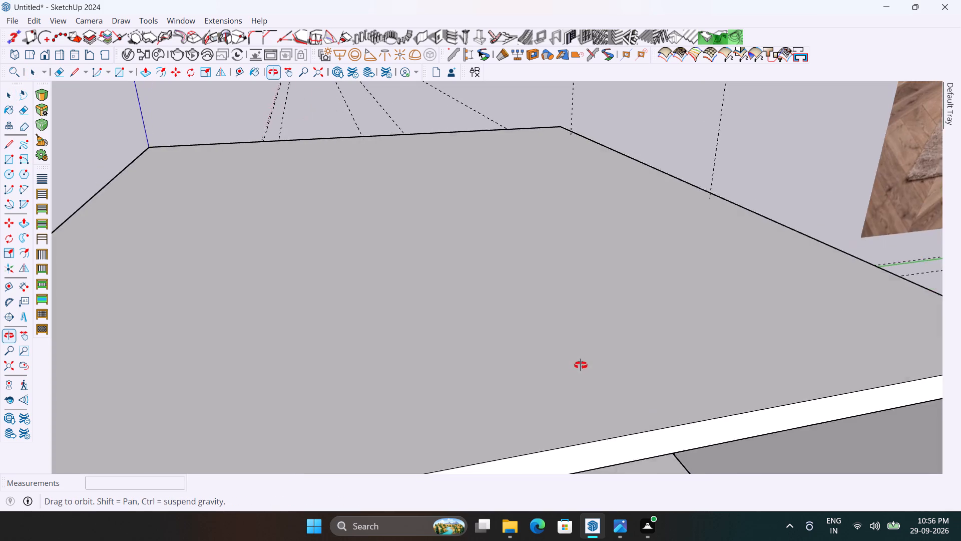
{"action": "middle_click_drag", "start_coordinate": [581, 365], "coordinate": [573, 313]}
{"action": "scroll", "coordinate": [573, 310], "scroll_direction": "up", "scroll_amount": 2}
{"action": "middle_click_drag", "start_coordinate": [569, 312], "coordinate": [580, 254]}
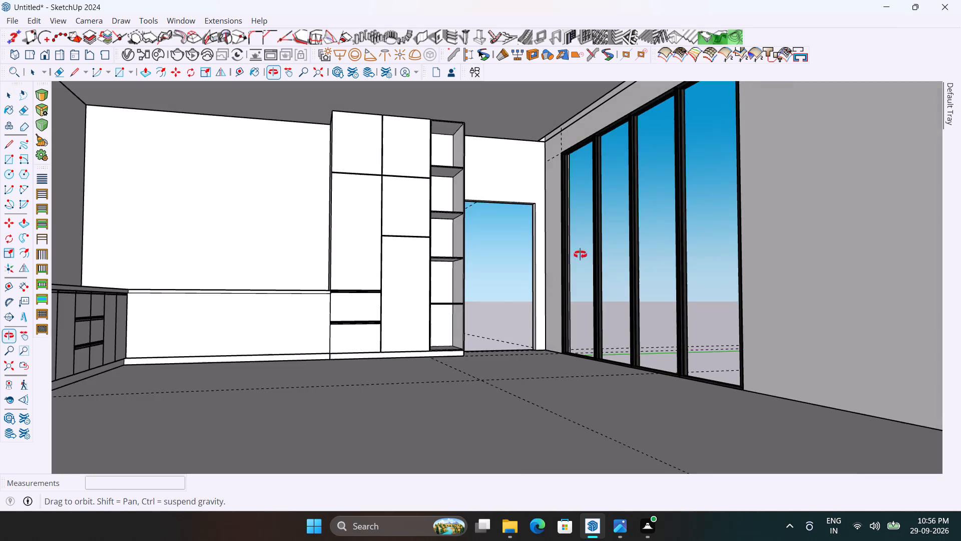
{"action": "middle_click_drag", "start_coordinate": [580, 254], "coordinate": [557, 291]}
{"action": "scroll", "coordinate": [557, 291], "scroll_direction": "up", "scroll_amount": 1}
{"action": "scroll", "coordinate": [467, 294], "scroll_direction": "down", "scroll_amount": 4}
{"action": "scroll", "coordinate": [554, 127], "scroll_direction": "up", "scroll_amount": 3}
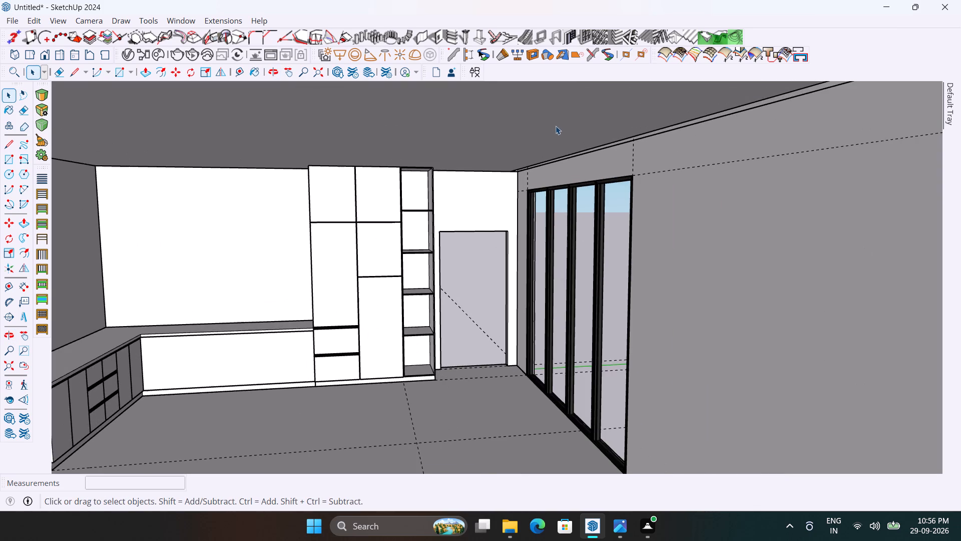
{"action": "middle_click_drag", "start_coordinate": [559, 153], "coordinate": [552, 122]}
{"action": "scroll", "coordinate": [459, 229], "scroll_direction": "down", "scroll_amount": 3}
{"action": "scroll", "coordinate": [579, 153], "scroll_direction": "up", "scroll_amount": 3}
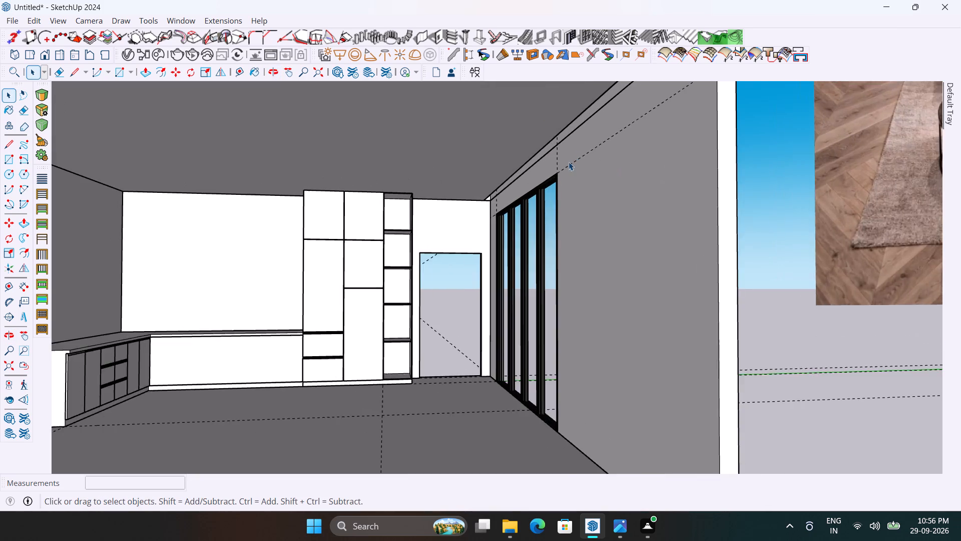
{"action": "scroll", "coordinate": [547, 168], "scroll_direction": "up", "scroll_amount": 5}
{"action": "scroll", "coordinate": [497, 200], "scroll_direction": "up", "scroll_amount": 5}
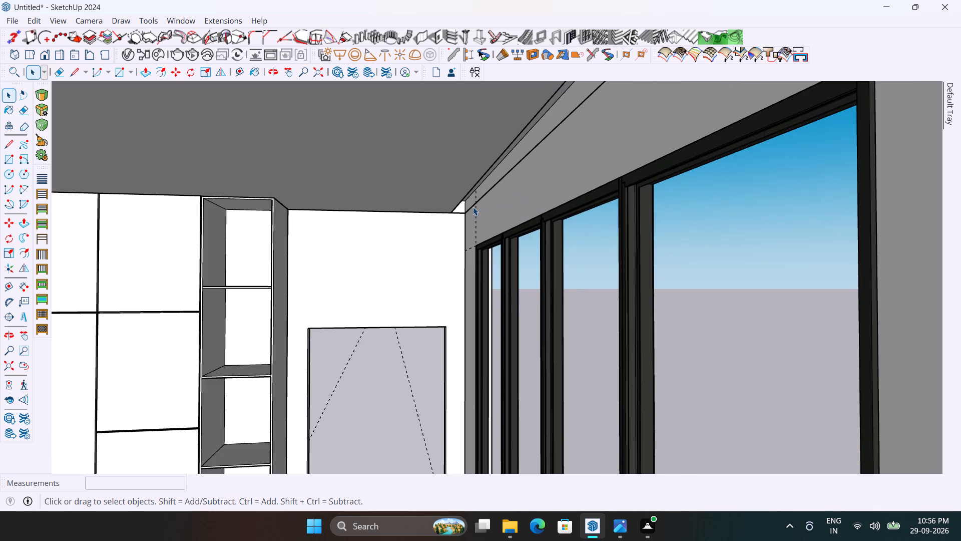
{"action": "scroll", "coordinate": [472, 207], "scroll_direction": "down", "scroll_amount": 2}
{"action": "scroll", "coordinate": [472, 207], "scroll_direction": "up", "scroll_amount": 3}
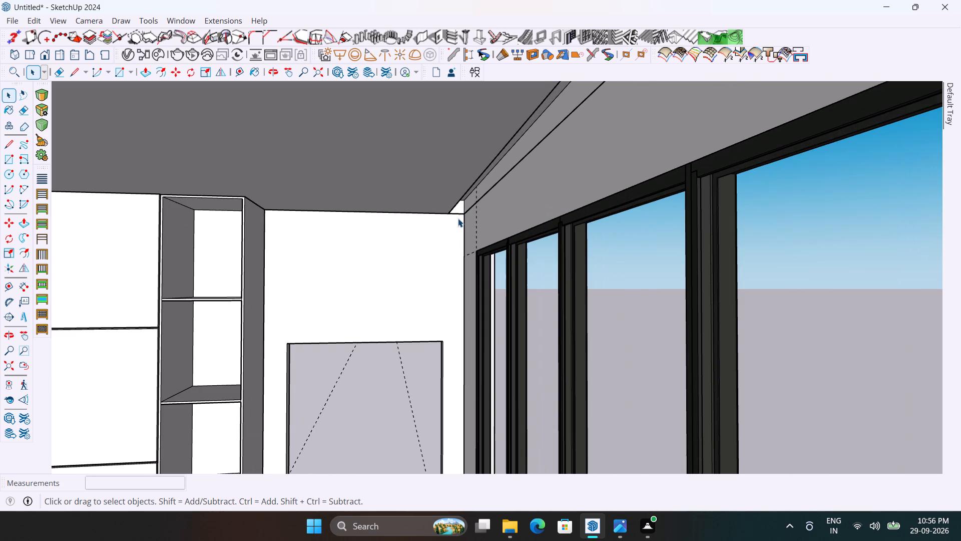
{"action": "scroll", "coordinate": [458, 218], "scroll_direction": "down", "scroll_amount": 8}
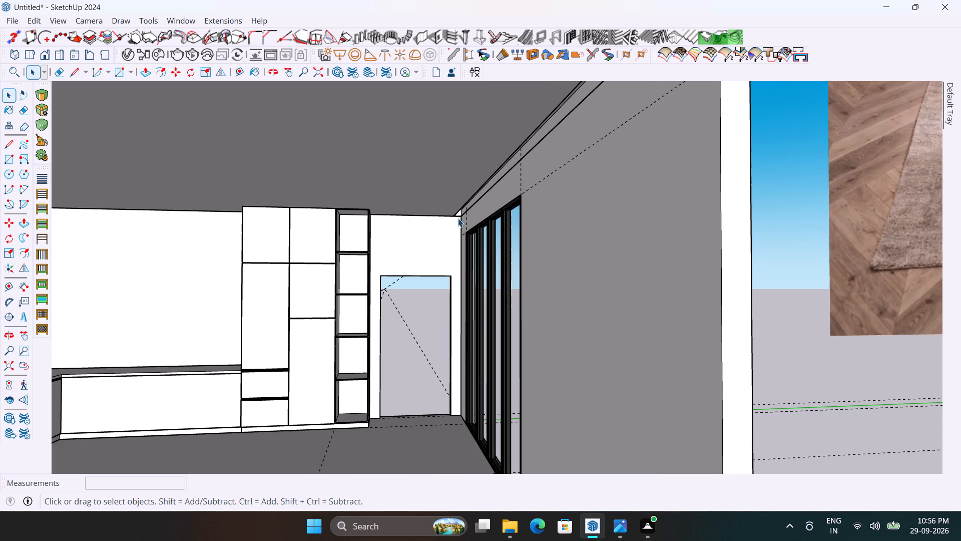
Inspect the ceiling edge and wall corner above the sliding door from inside the room.
{"action": "scroll", "coordinate": [458, 218], "scroll_direction": "down", "scroll_amount": 3}
{"action": "scroll", "coordinate": [497, 172], "scroll_direction": "up", "scroll_amount": 3}
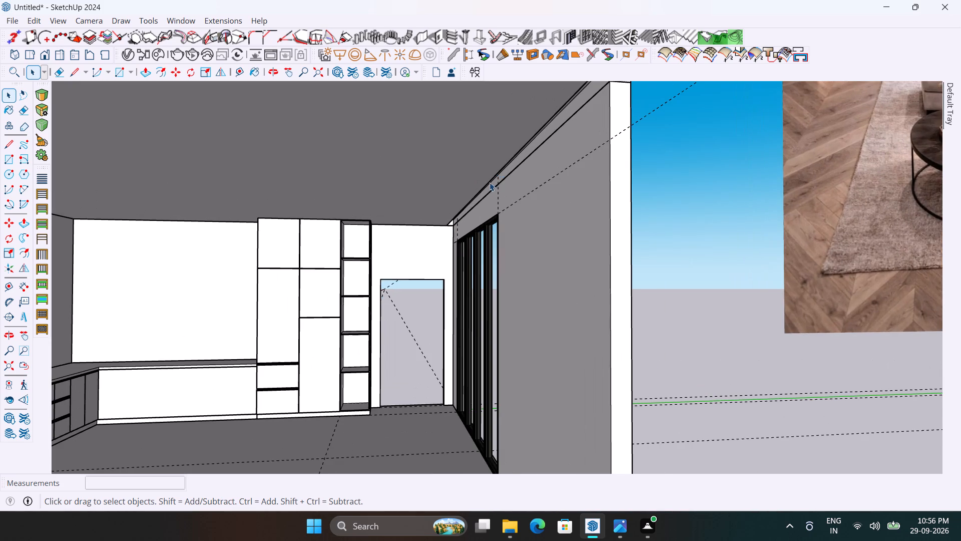
{"action": "scroll", "coordinate": [489, 183], "scroll_direction": "up", "scroll_amount": 1}
{"action": "middle_click_drag", "start_coordinate": [482, 182], "coordinate": [478, 186]}
{"action": "scroll", "coordinate": [472, 186], "scroll_direction": "up", "scroll_amount": 3}
{"action": "scroll", "coordinate": [458, 188], "scroll_direction": "down", "scroll_amount": 4}
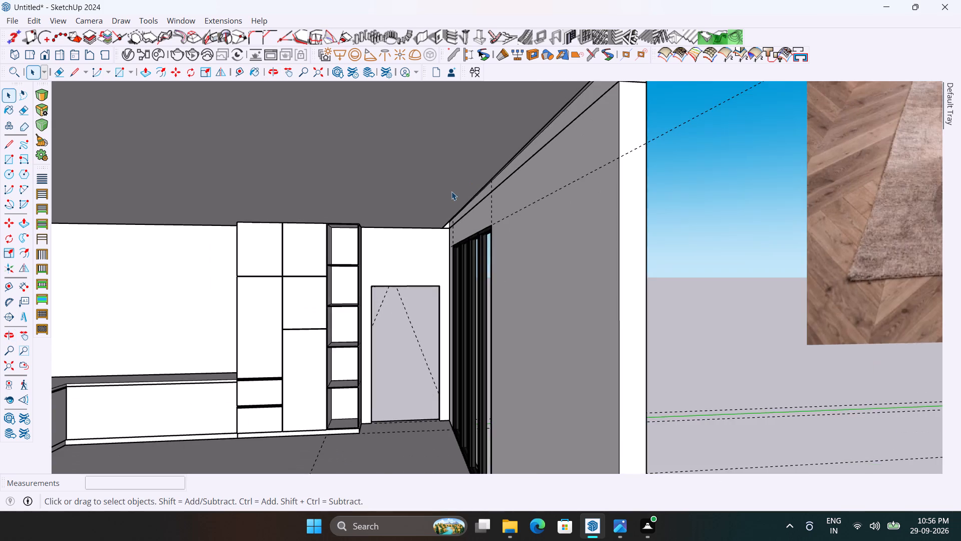
{"action": "scroll", "coordinate": [451, 191], "scroll_direction": "down", "scroll_amount": 2}
{"action": "scroll", "coordinate": [459, 194], "scroll_direction": "up", "scroll_amount": 4}
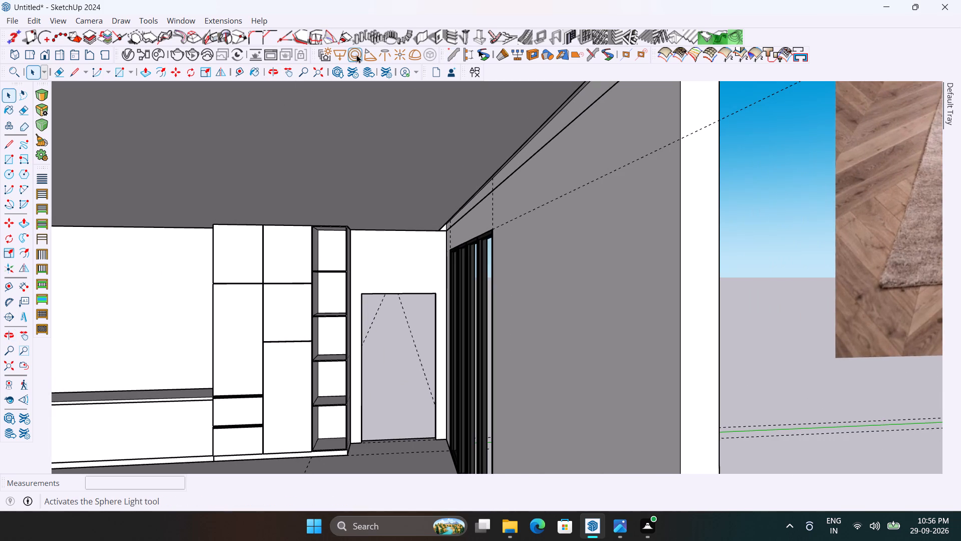
Search 3D Warehouse for "curtain" models, replacing the earlier sliding door search.
{"action": "left_click", "coordinate": [336, 72]}
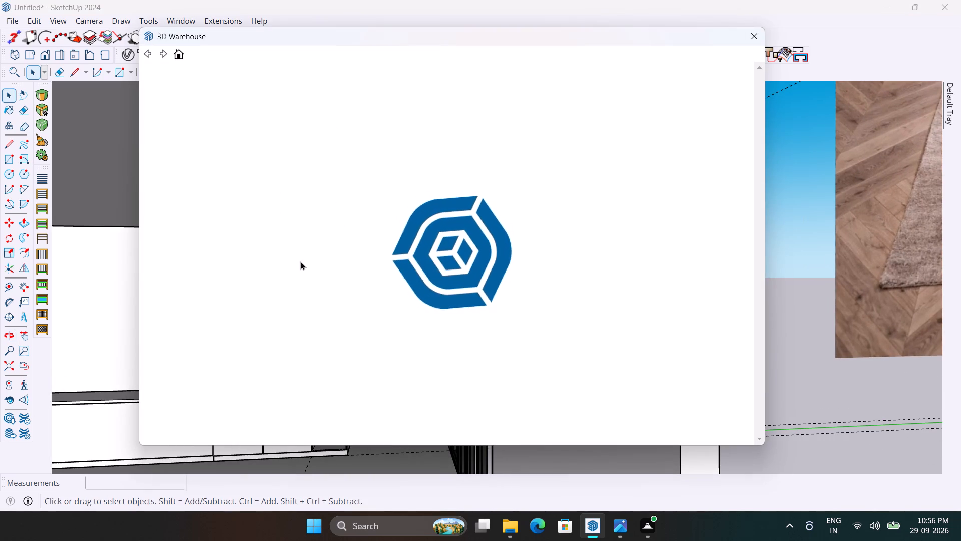
{"action": "left_click", "coordinate": [372, 83]}
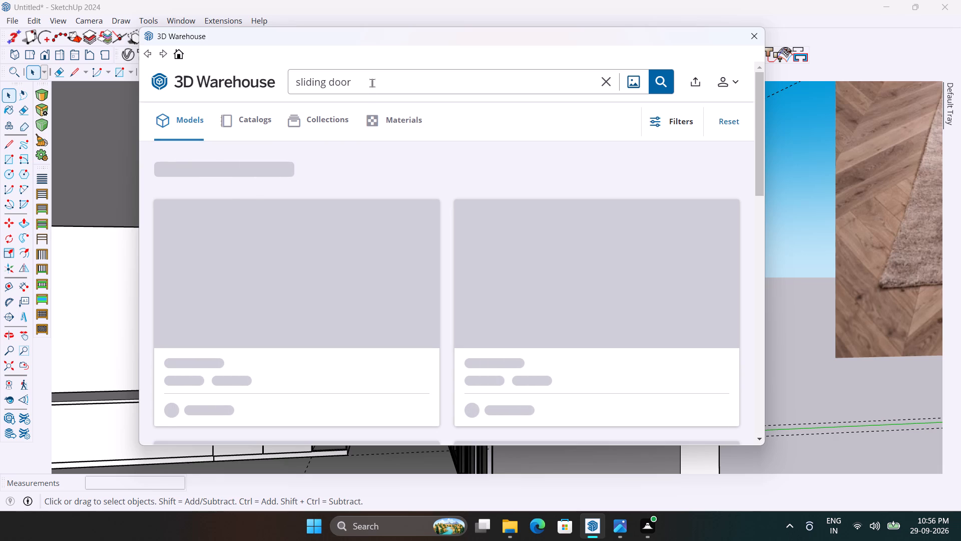
{"action": "key", "text": "BackSpace"}
{"action": "key", "text": "BackSpace"}
{"action": "key", "text": "BackSpace"}
{"action": "key", "text": "BackSpace"}
{"action": "key", "text": "BackSpace"}
{"action": "key", "text": "BackSpace"}
{"action": "left_click", "coordinate": [361, 81]}
{"action": "key", "text": "BackSpace"}
{"action": "key", "text": "BackSpace"}
{"action": "key", "text": "BackSpace"}
{"action": "key", "text": "BackSpace"}
{"action": "key", "text": "BackSpace"}
{"action": "key", "text": "BackSpace"}
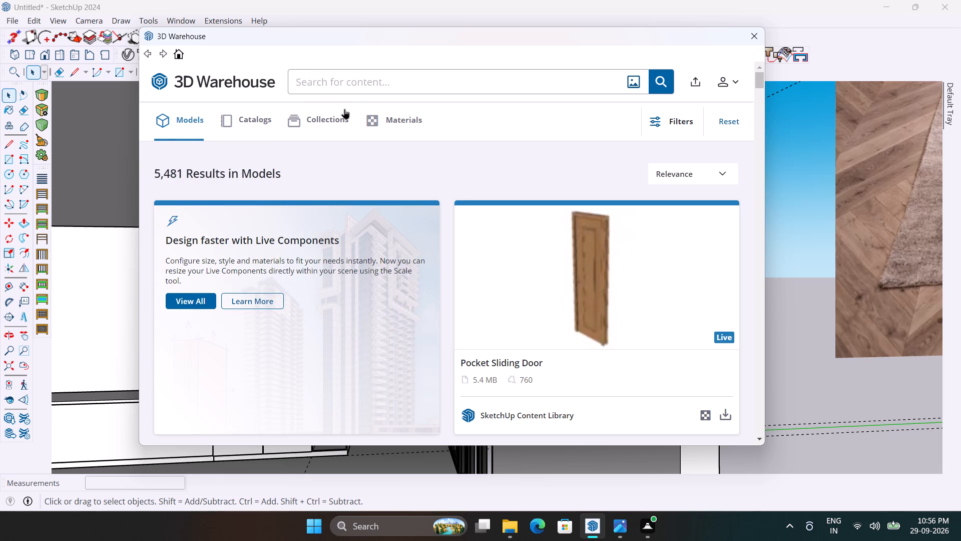
{"action": "type", "text": "curtain"}
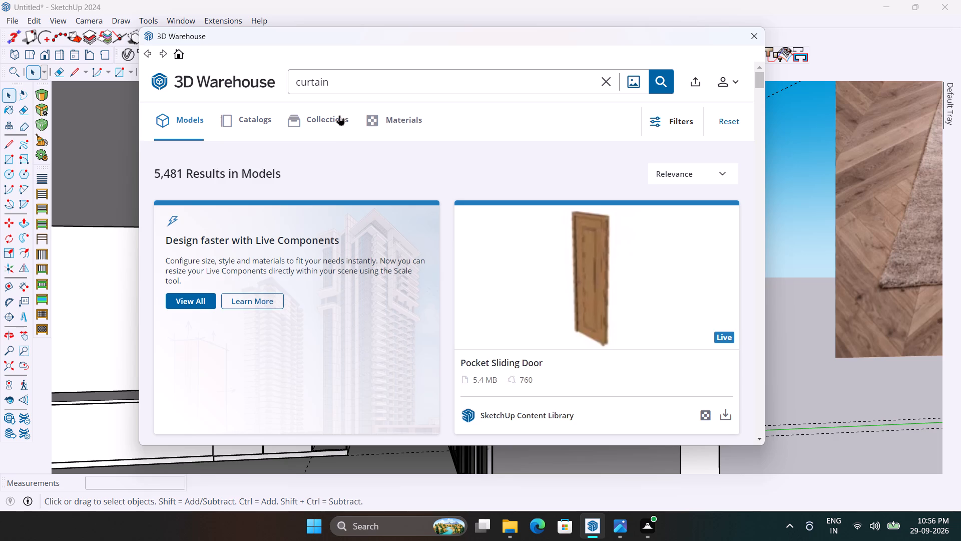
{"action": "left_click", "coordinate": [662, 90]}
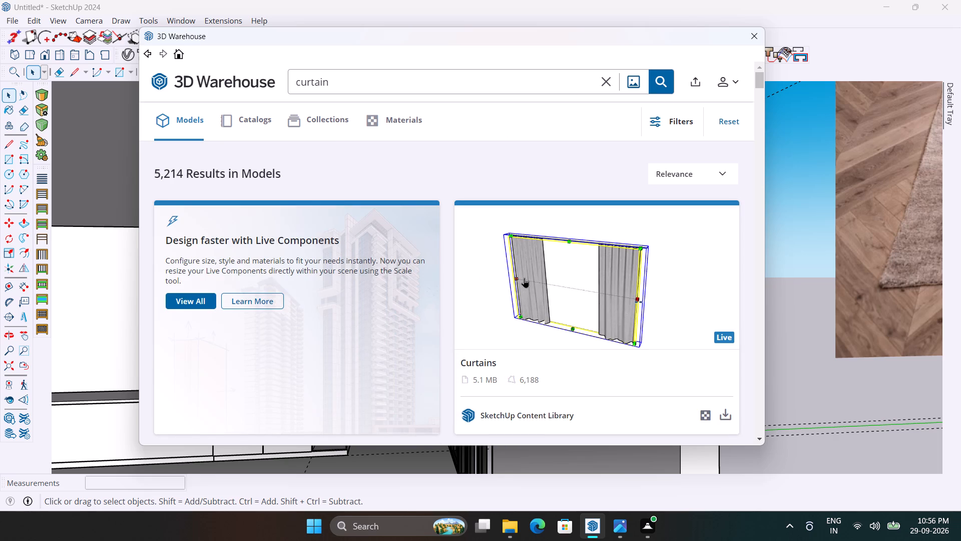
Browse the curtain results and load the 4.4 MB curtain with beige side drapes and a sheer centre into the model.
{"action": "scroll", "coordinate": [525, 276], "scroll_direction": "down", "scroll_amount": 3}
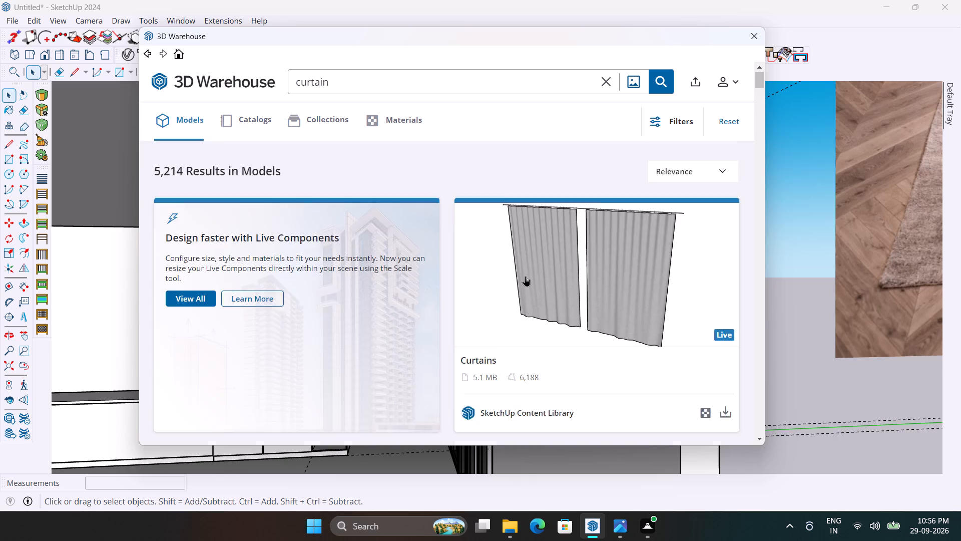
{"action": "scroll", "coordinate": [525, 276], "scroll_direction": "down", "scroll_amount": 10}
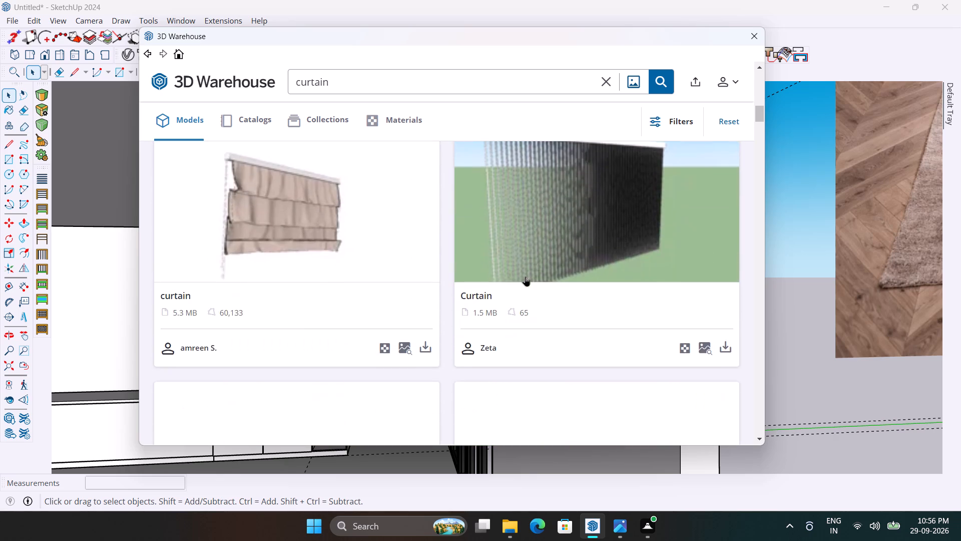
{"action": "scroll", "coordinate": [525, 276], "scroll_direction": "down", "scroll_amount": 6}
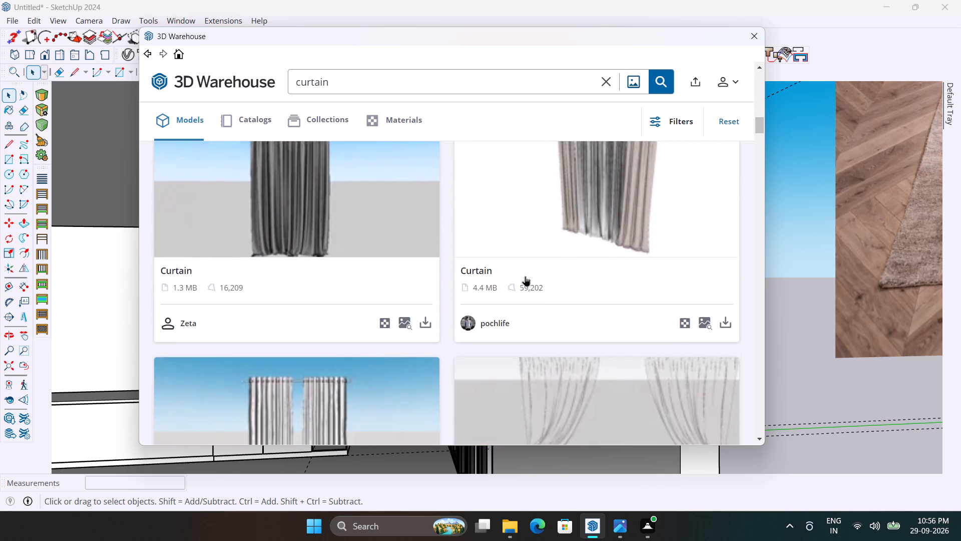
{"action": "scroll", "coordinate": [525, 276], "scroll_direction": "down", "scroll_amount": 5}
{"action": "scroll", "coordinate": [525, 276], "scroll_direction": "up", "scroll_amount": 4}
{"action": "scroll", "coordinate": [525, 276], "scroll_direction": "down", "scroll_amount": 3}
{"action": "scroll", "coordinate": [525, 276], "scroll_direction": "up", "scroll_amount": 9}
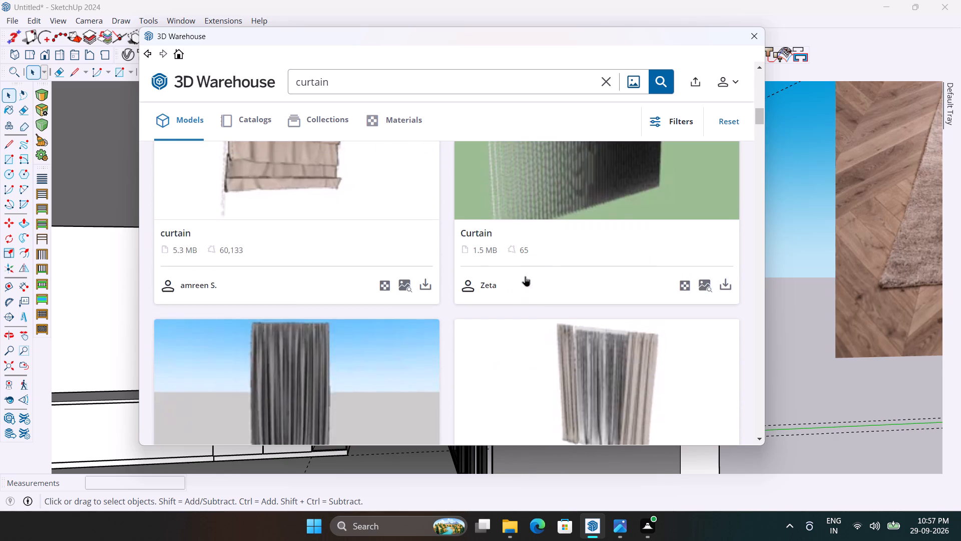
{"action": "scroll", "coordinate": [525, 276], "scroll_direction": "up", "scroll_amount": 12}
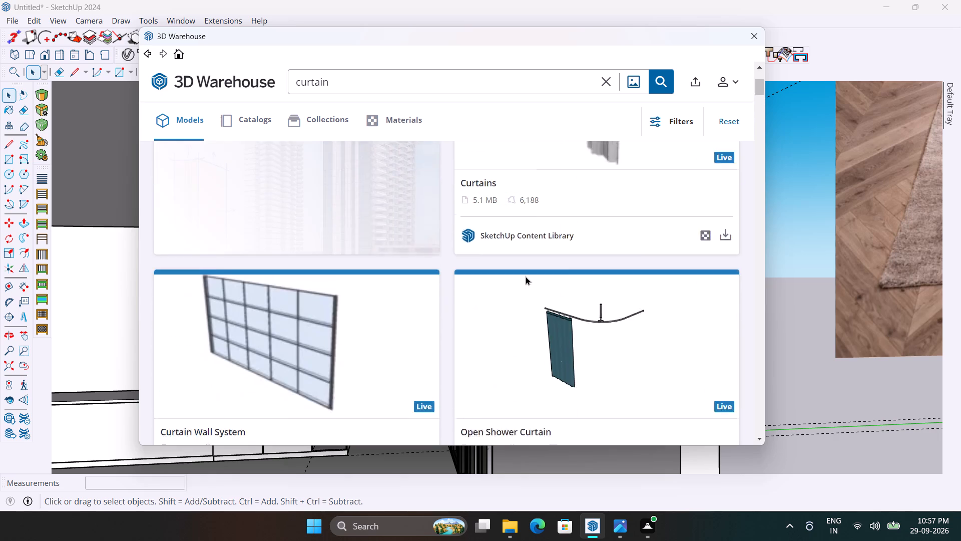
{"action": "scroll", "coordinate": [525, 276], "scroll_direction": "down", "scroll_amount": 15}
{"action": "scroll", "coordinate": [525, 276], "scroll_direction": "down", "scroll_amount": 6}
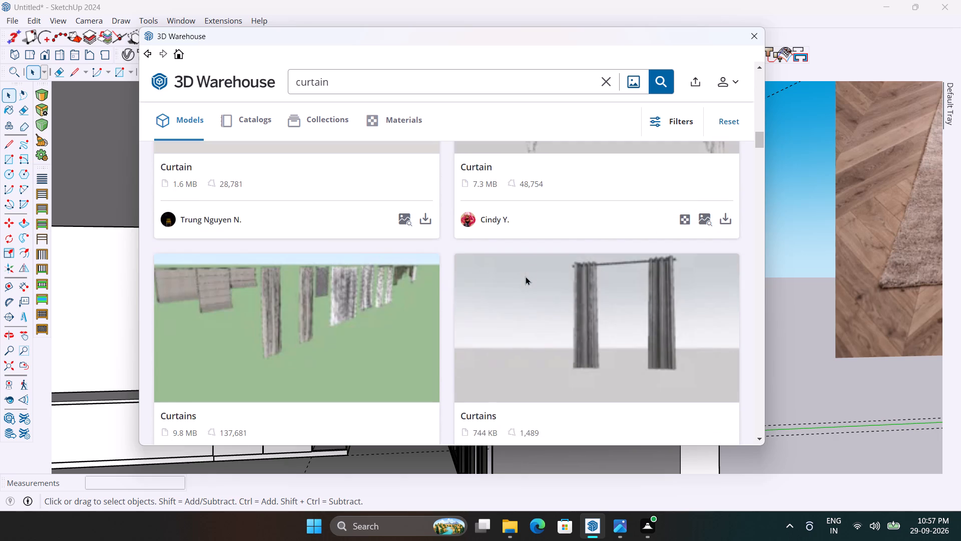
{"action": "scroll", "coordinate": [525, 276], "scroll_direction": "up", "scroll_amount": 8}
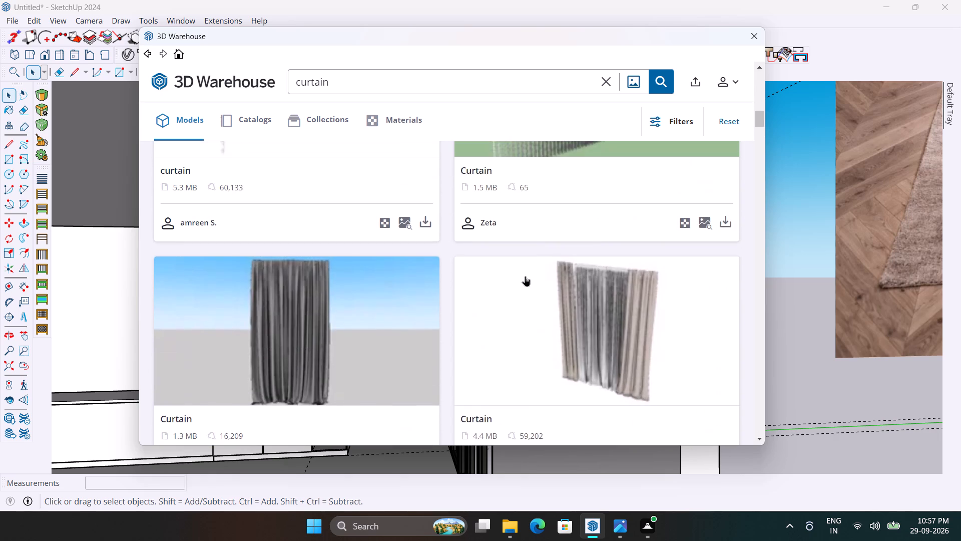
{"action": "scroll", "coordinate": [525, 276], "scroll_direction": "down", "scroll_amount": 3}
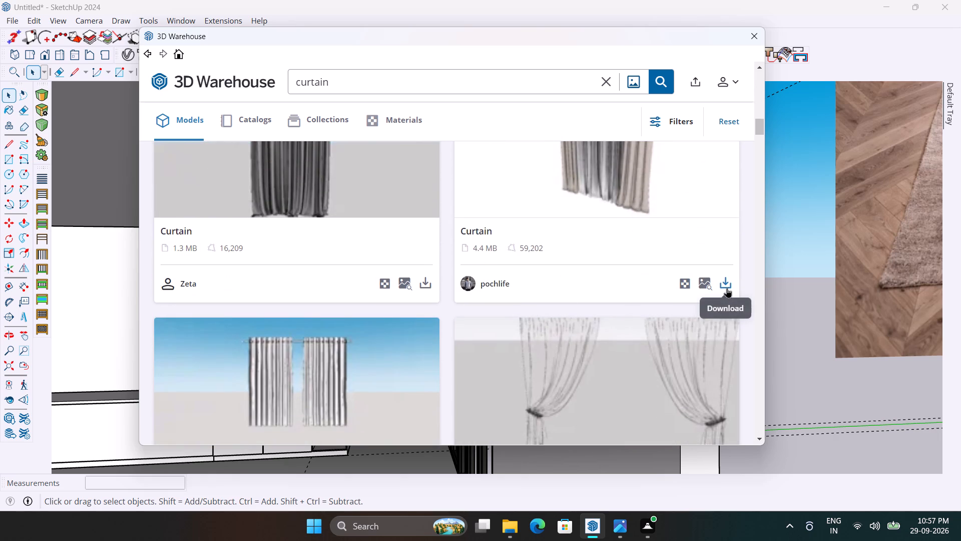
{"action": "left_click", "coordinate": [727, 288]}
{"action": "left_click", "coordinate": [403, 248]}
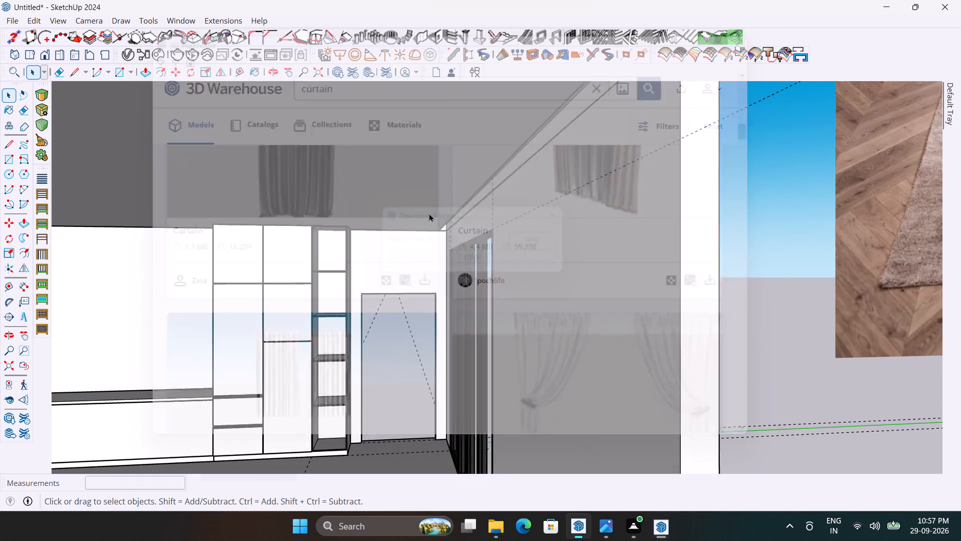
Place the downloaded curtain on the room floor in front of the sliding door.
{"action": "scroll", "coordinate": [428, 213], "scroll_direction": "down", "scroll_amount": 4}
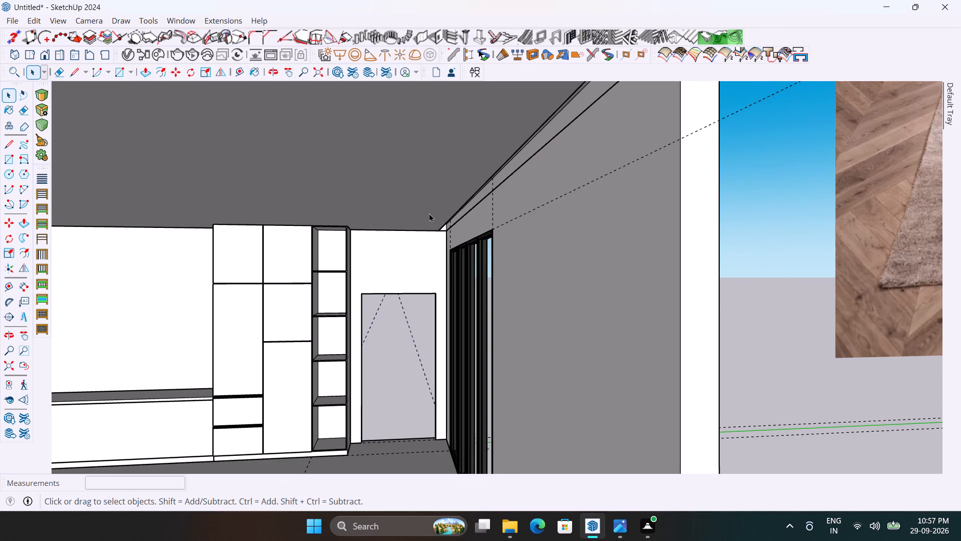
{"action": "scroll", "coordinate": [428, 213], "scroll_direction": "down", "scroll_amount": 7}
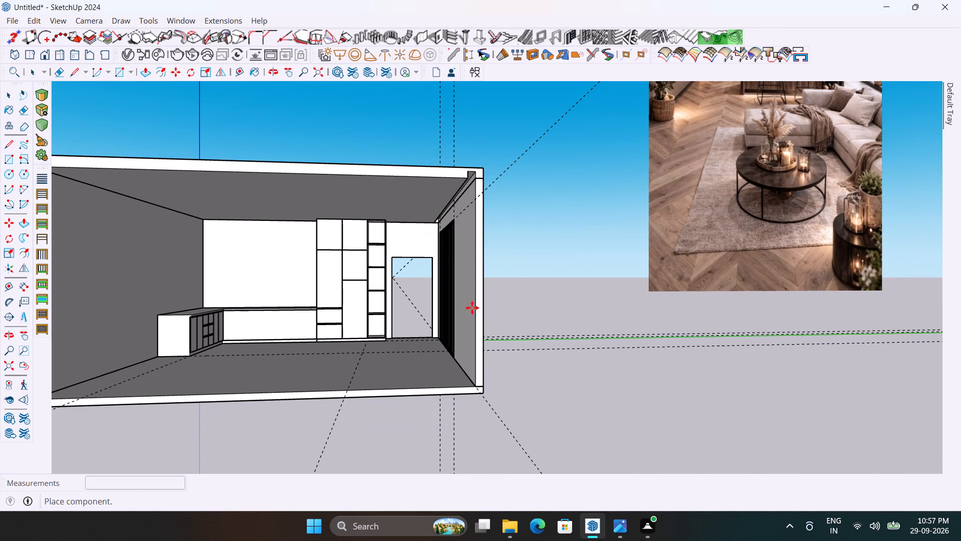
{"action": "middle_click_drag", "start_coordinate": [485, 319], "coordinate": [559, 373]}
{"action": "scroll", "coordinate": [549, 360], "scroll_direction": "up", "scroll_amount": 4}
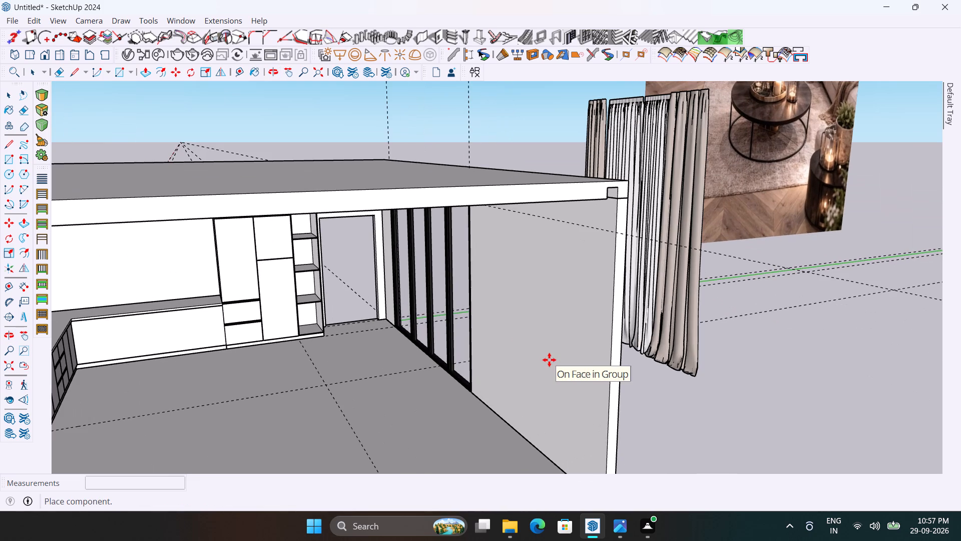
{"action": "scroll", "coordinate": [549, 360], "scroll_direction": "up", "scroll_amount": 2}
{"action": "scroll", "coordinate": [412, 383], "scroll_direction": "up", "scroll_amount": 3}
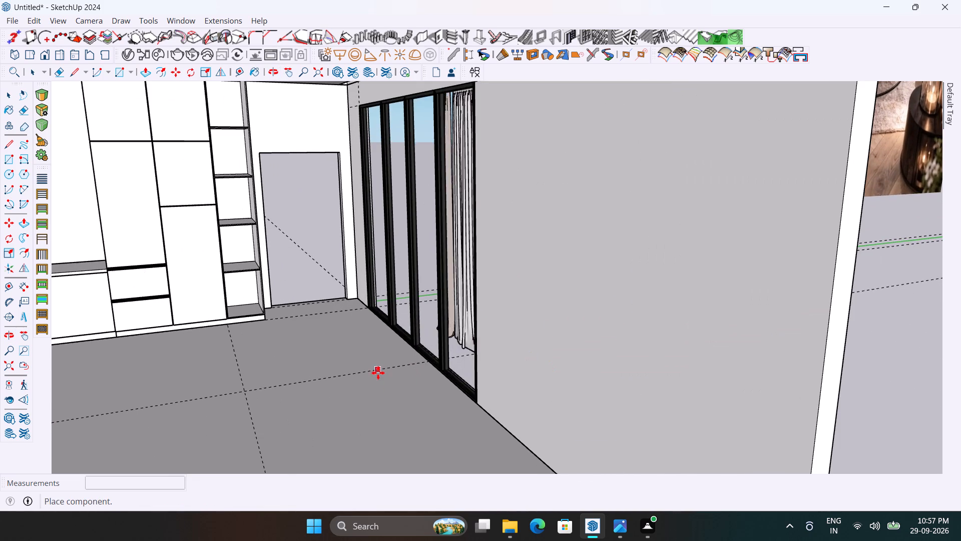
{"action": "scroll", "coordinate": [341, 378], "scroll_direction": "down", "scroll_amount": 5}
{"action": "middle_click_drag", "start_coordinate": [494, 367], "coordinate": [386, 359]}
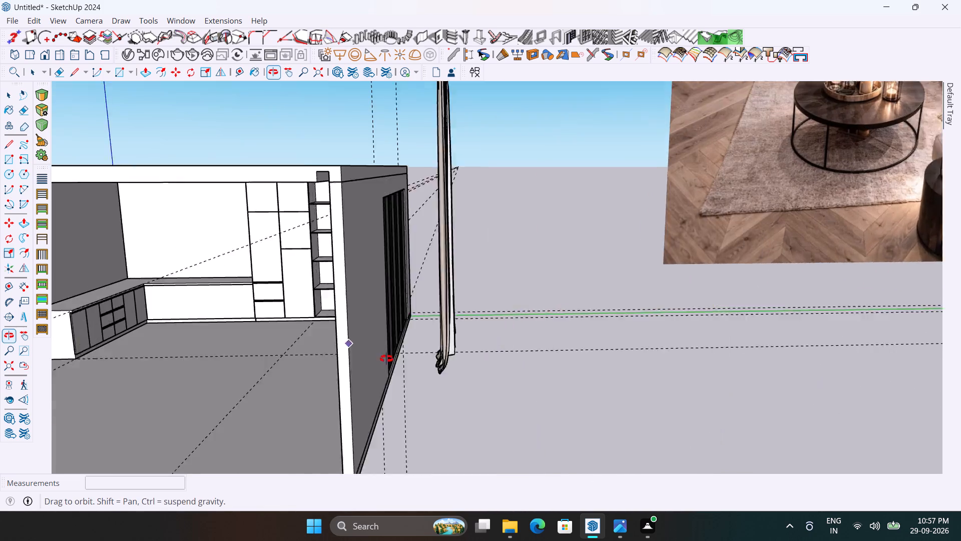
{"action": "middle_click_drag", "start_coordinate": [386, 359], "coordinate": [478, 323]}
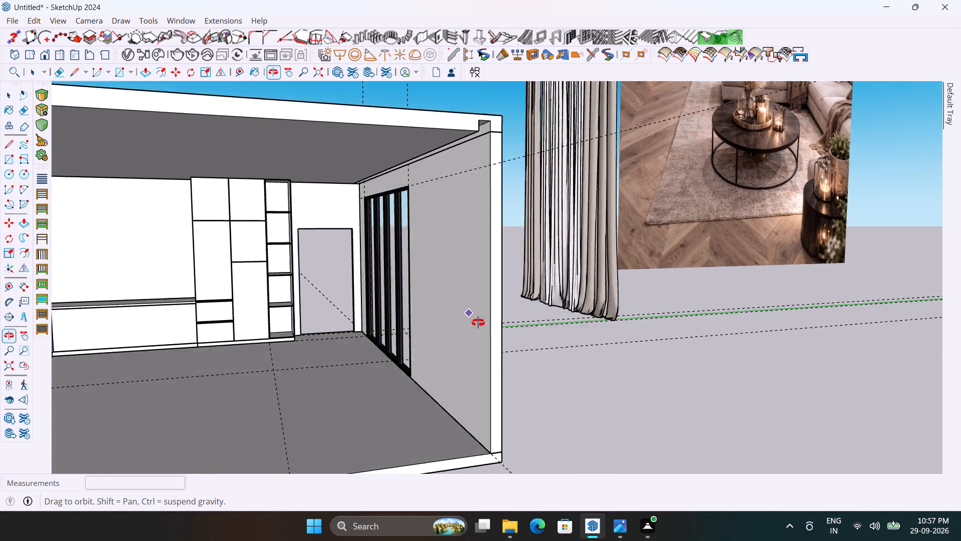
{"action": "middle_click_drag", "start_coordinate": [478, 323], "coordinate": [484, 312]}
{"action": "scroll", "coordinate": [366, 356], "scroll_direction": "up", "scroll_amount": 3}
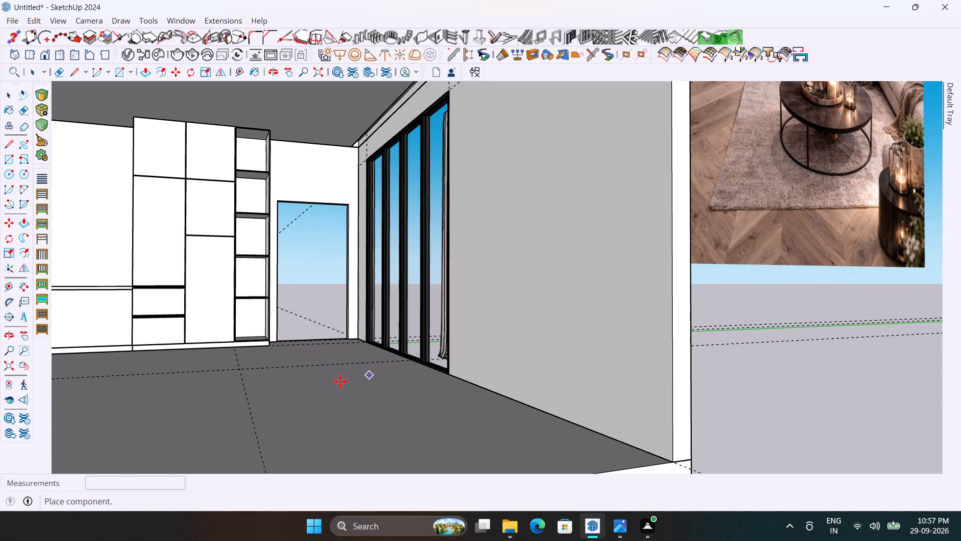
{"action": "left_click", "coordinate": [304, 389]}
Move the curtain about 11' 8" by its upper corner to the ceiling corner between the doorway wall and the sliding door wall.
{"action": "middle_click_drag", "start_coordinate": [357, 409], "coordinate": [440, 428]}
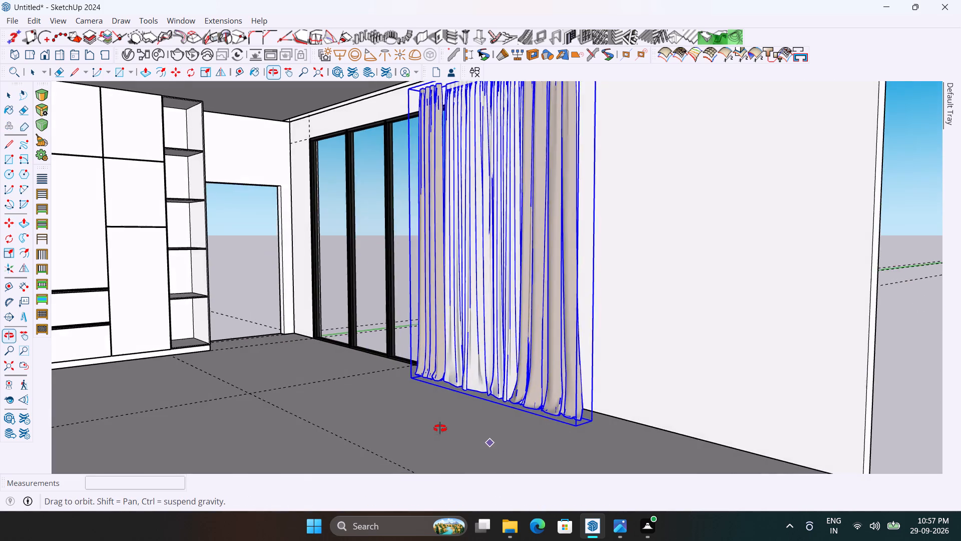
{"action": "middle_click_drag", "start_coordinate": [440, 428], "coordinate": [440, 429]}
{"action": "scroll", "coordinate": [404, 410], "scroll_direction": "down", "scroll_amount": 4}
{"action": "scroll", "coordinate": [423, 237], "scroll_direction": "up", "scroll_amount": 3}
{"action": "scroll", "coordinate": [416, 236], "scroll_direction": "down", "scroll_amount": 1}
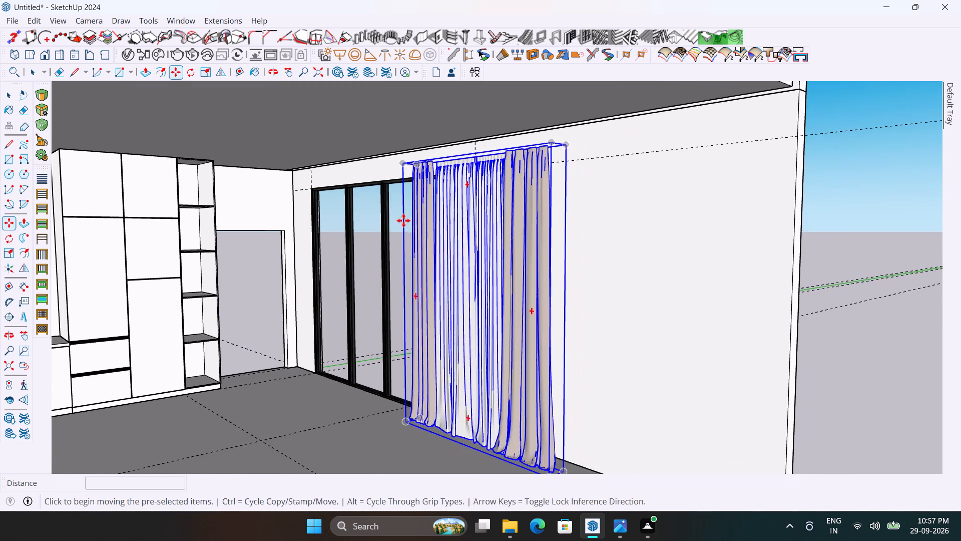
{"action": "scroll", "coordinate": [389, 169], "scroll_direction": "up", "scroll_amount": 3}
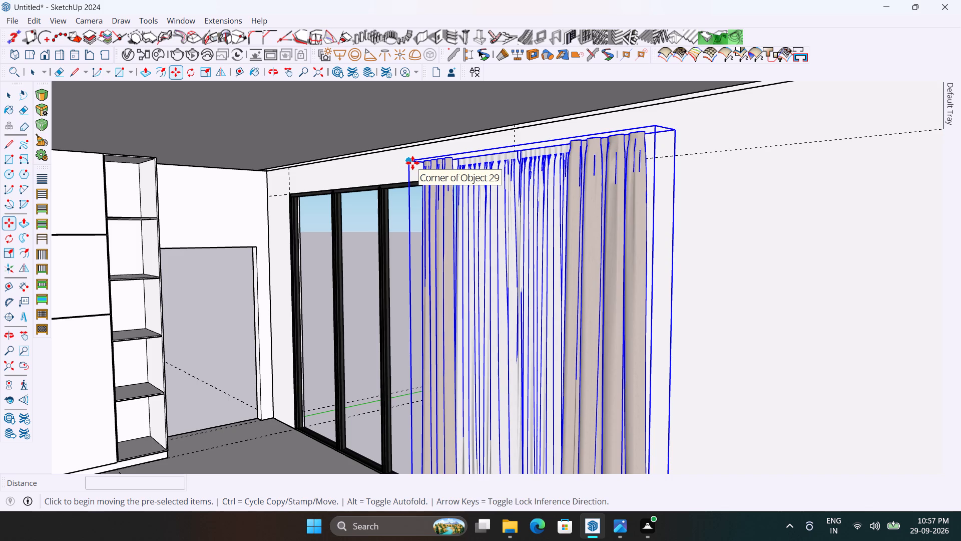
{"action": "left_click", "coordinate": [412, 163]}
{"action": "scroll", "coordinate": [269, 188], "scroll_direction": "up", "scroll_amount": 6}
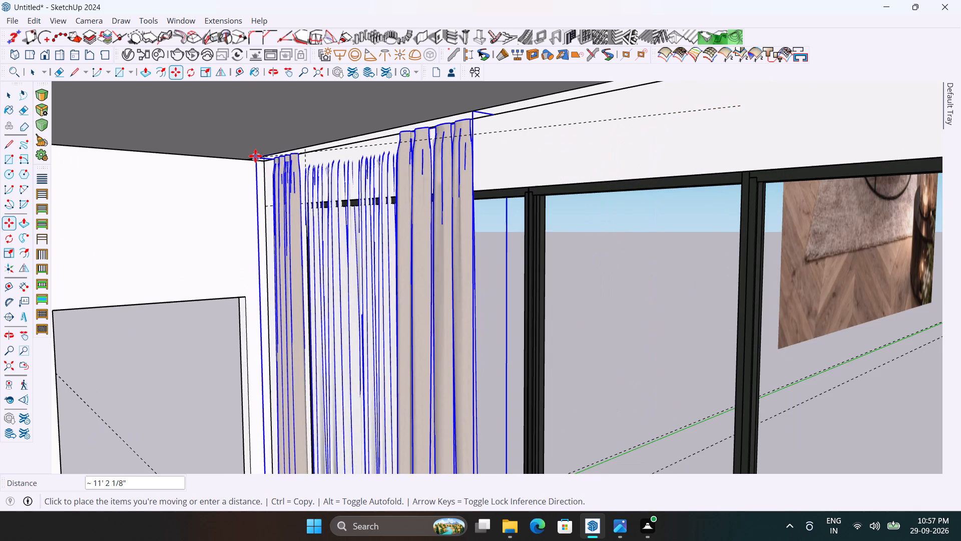
{"action": "scroll", "coordinate": [255, 156], "scroll_direction": "up", "scroll_amount": 2}
{"action": "middle_click_drag", "start_coordinate": [255, 157], "coordinate": [202, 135]}
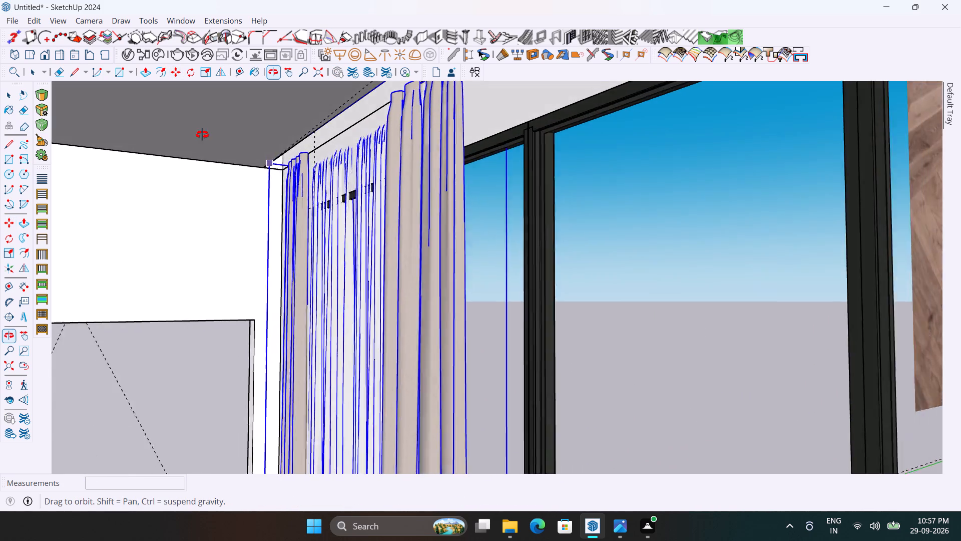
{"action": "middle_click_drag", "start_coordinate": [202, 135], "coordinate": [199, 148]}
{"action": "scroll", "coordinate": [229, 152], "scroll_direction": "up", "scroll_amount": 3}
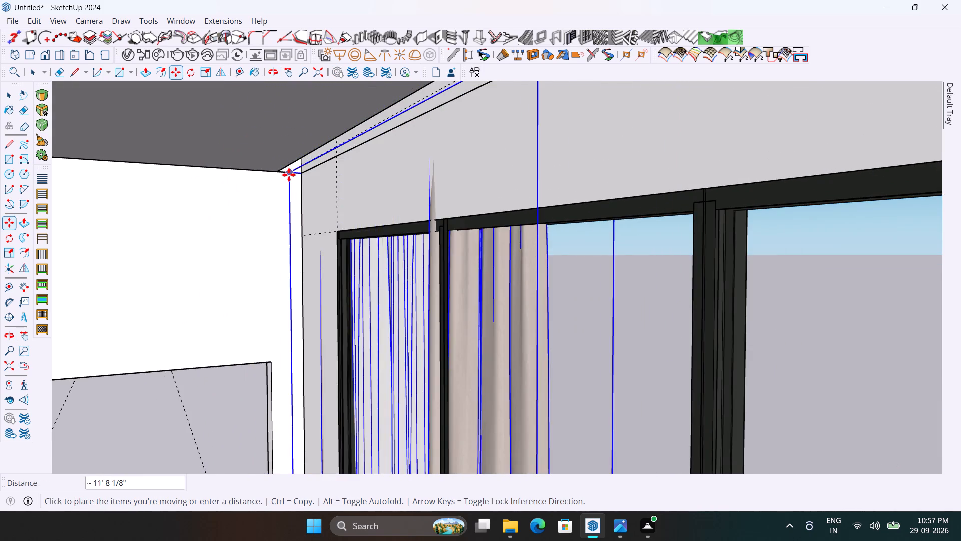
{"action": "scroll", "coordinate": [287, 175], "scroll_direction": "up", "scroll_amount": 4}
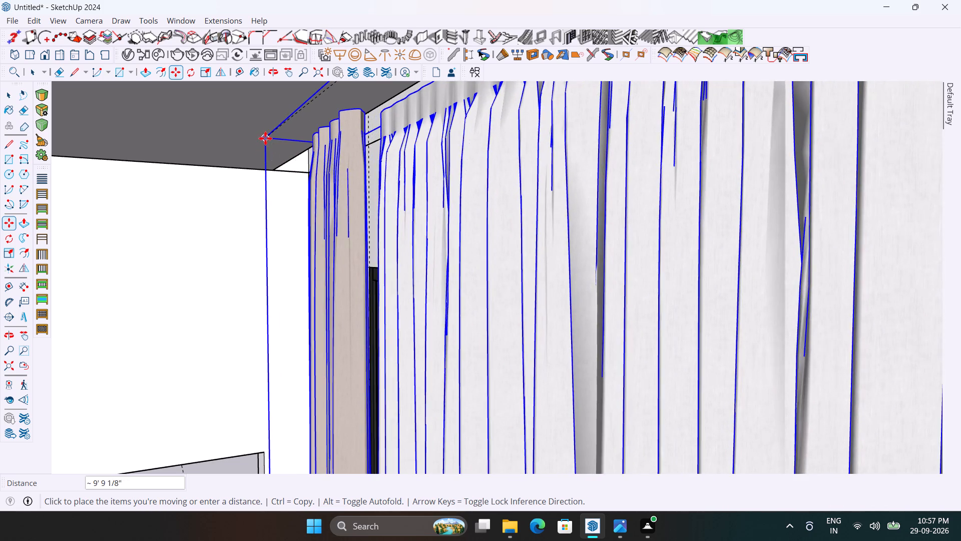
{"action": "left_click", "coordinate": [275, 170]}
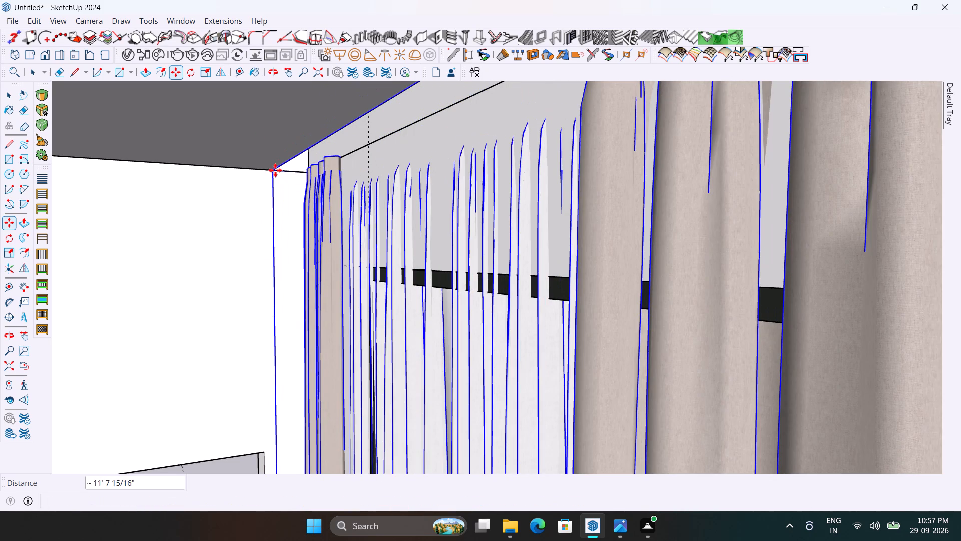
{"action": "scroll", "coordinate": [234, 178], "scroll_direction": "down", "scroll_amount": 15}
{"action": "scroll", "coordinate": [291, 213], "scroll_direction": "down", "scroll_amount": 12}
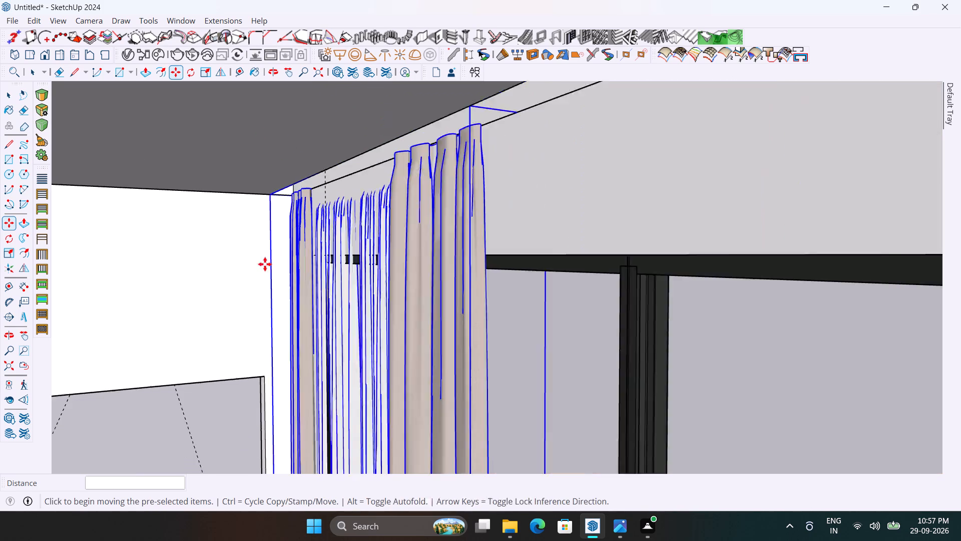
{"action": "scroll", "coordinate": [363, 219], "scroll_direction": "down", "scroll_amount": 8}
{"action": "scroll", "coordinate": [375, 262], "scroll_direction": "down", "scroll_amount": 14}
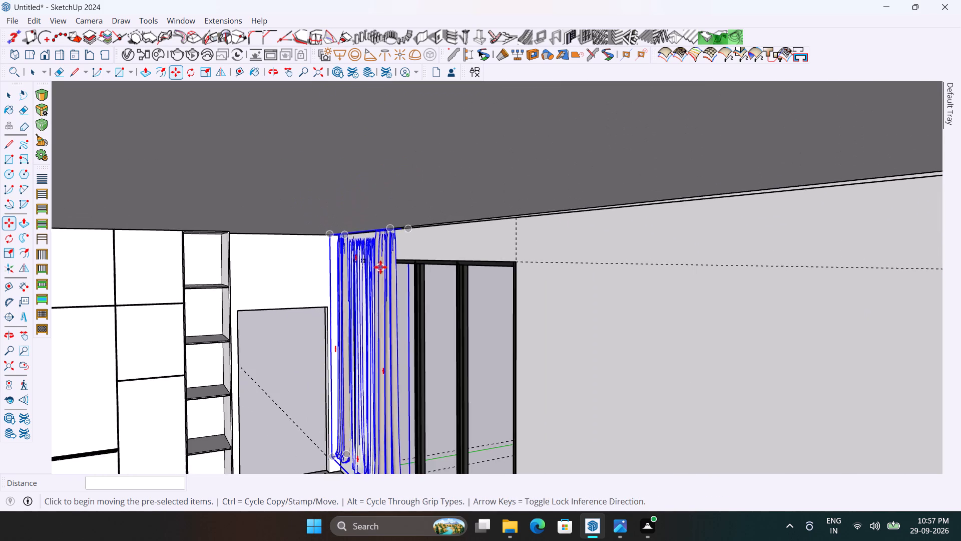
Move the curtain about 1 15/16" along the ceiling, away from the sliding door wall and into the room.
{"action": "scroll", "coordinate": [381, 267], "scroll_direction": "down", "scroll_amount": 3}
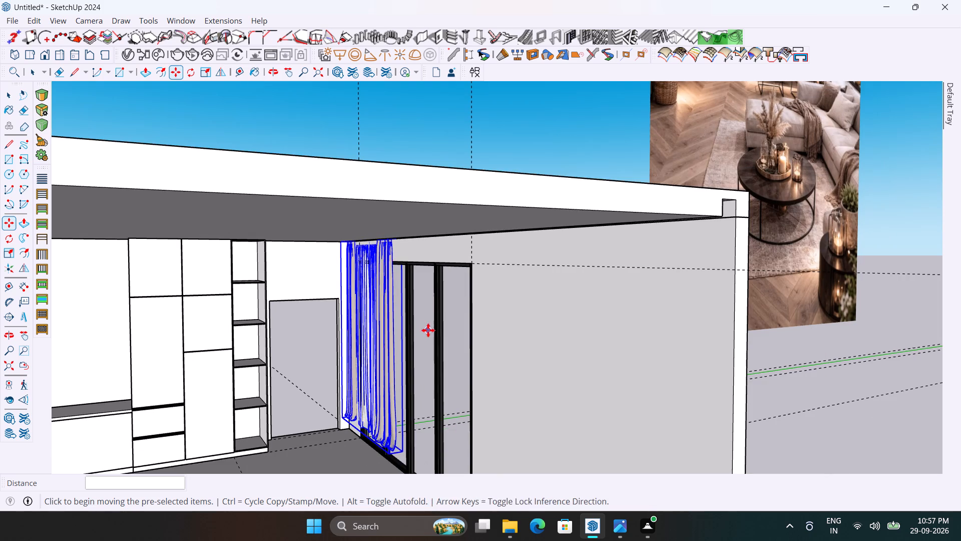
{"action": "key", "text": "space"}
{"action": "left_click", "coordinate": [838, 379]}
{"action": "scroll", "coordinate": [480, 383], "scroll_direction": "up", "scroll_amount": 3}
{"action": "middle_click_drag", "start_coordinate": [452, 382], "coordinate": [469, 377]}
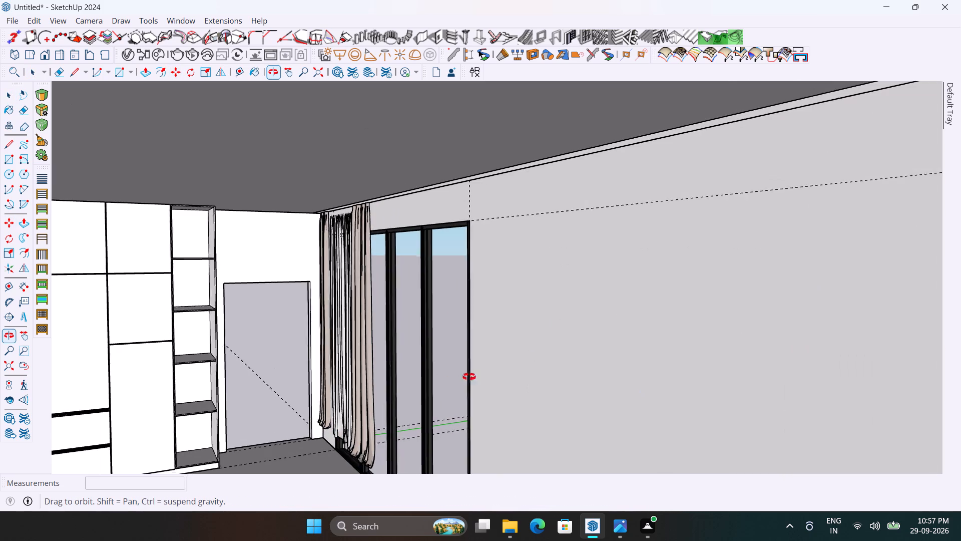
{"action": "middle_click_drag", "start_coordinate": [469, 377], "coordinate": [548, 301]}
{"action": "scroll", "coordinate": [357, 226], "scroll_direction": "up", "scroll_amount": 4}
{"action": "middle_click_drag", "start_coordinate": [409, 188], "coordinate": [377, 190]}
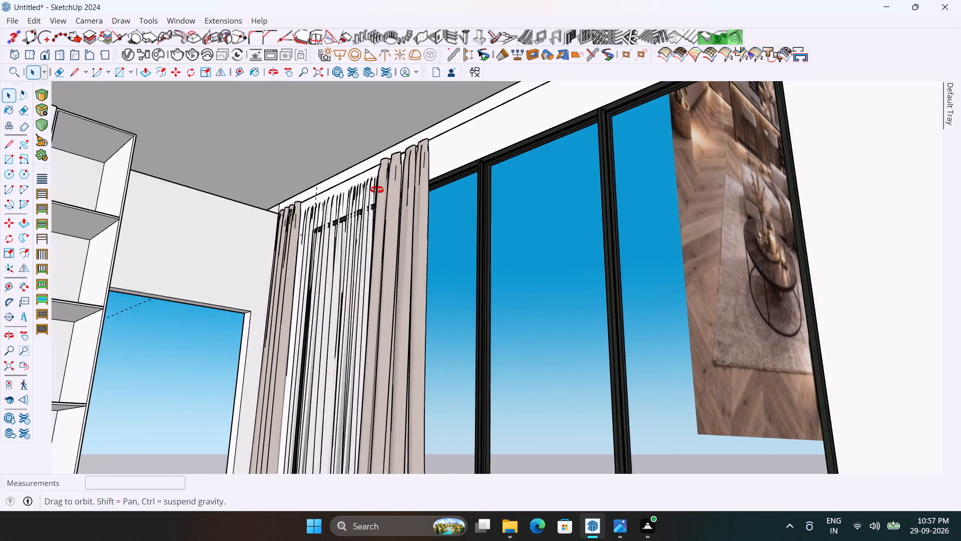
{"action": "middle_click_drag", "start_coordinate": [377, 190], "coordinate": [284, 207]}
{"action": "scroll", "coordinate": [353, 188], "scroll_direction": "up", "scroll_amount": 8}
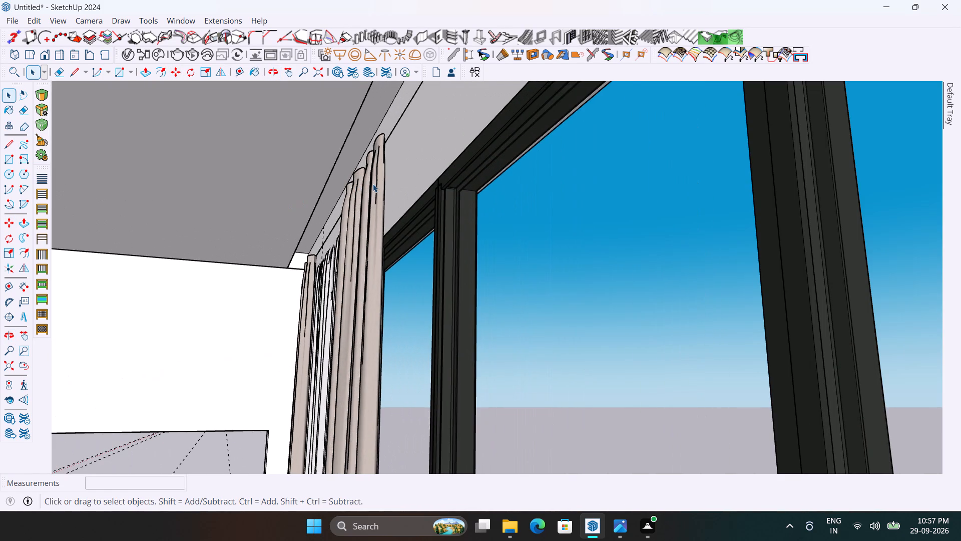
{"action": "left_click", "coordinate": [373, 184]}
{"action": "scroll", "coordinate": [373, 184], "scroll_direction": "up", "scroll_amount": 1}
{"action": "scroll", "coordinate": [373, 184], "scroll_direction": "down", "scroll_amount": 3}
{"action": "middle_click", "coordinate": [373, 184]}
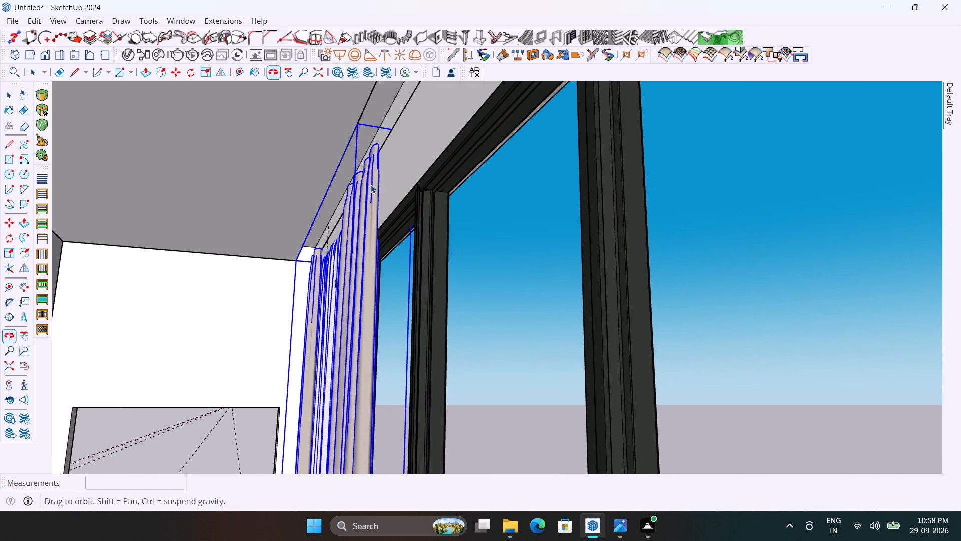
{"action": "key", "text": "m"}
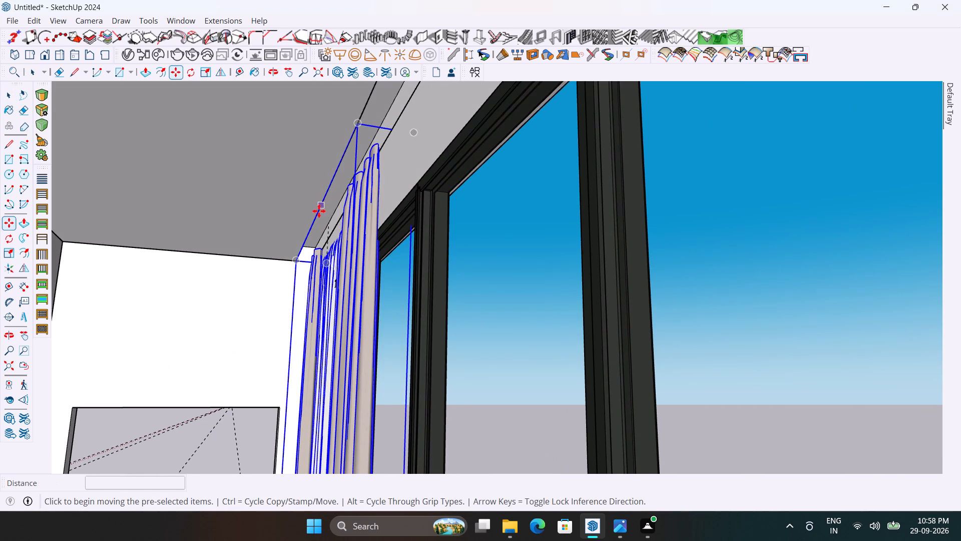
{"action": "scroll", "coordinate": [312, 223], "scroll_direction": "up", "scroll_amount": 2}
{"action": "scroll", "coordinate": [312, 223], "scroll_direction": "down", "scroll_amount": 2}
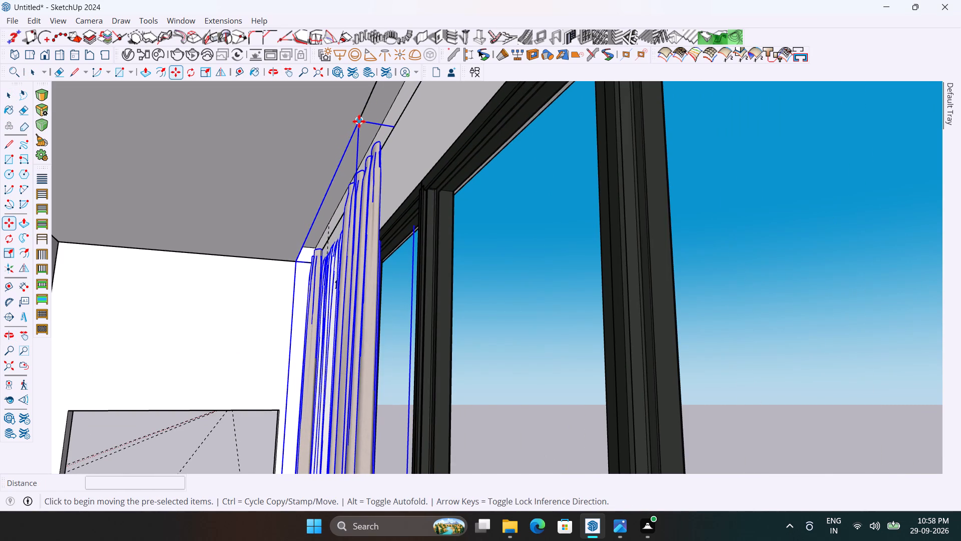
{"action": "left_click", "coordinate": [360, 121]}
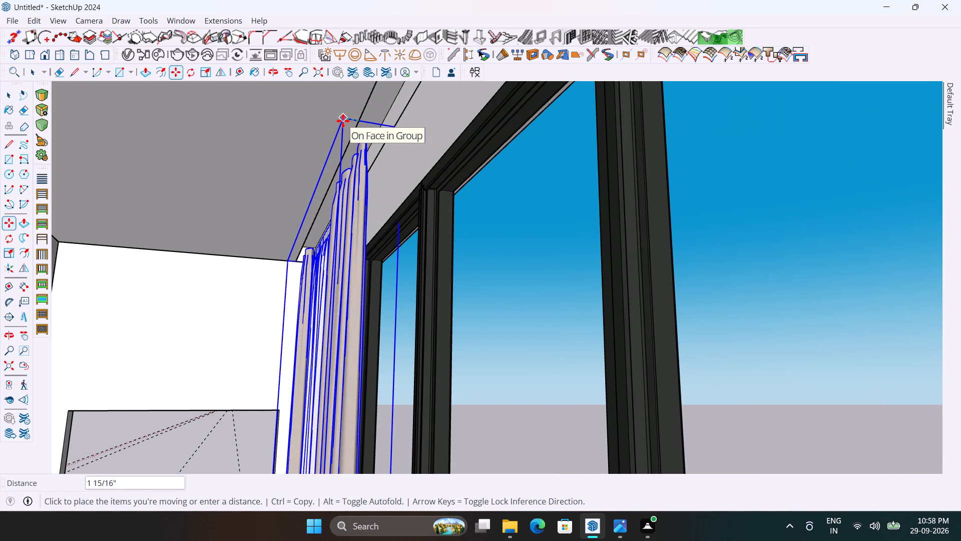
{"action": "left_click", "coordinate": [343, 121]}
Move the curtain straight up about 3" so its top meets the ceiling.
{"action": "scroll", "coordinate": [345, 121], "scroll_direction": "down", "scroll_amount": 6}
{"action": "middle_click_drag", "start_coordinate": [356, 169], "coordinate": [370, 182]}
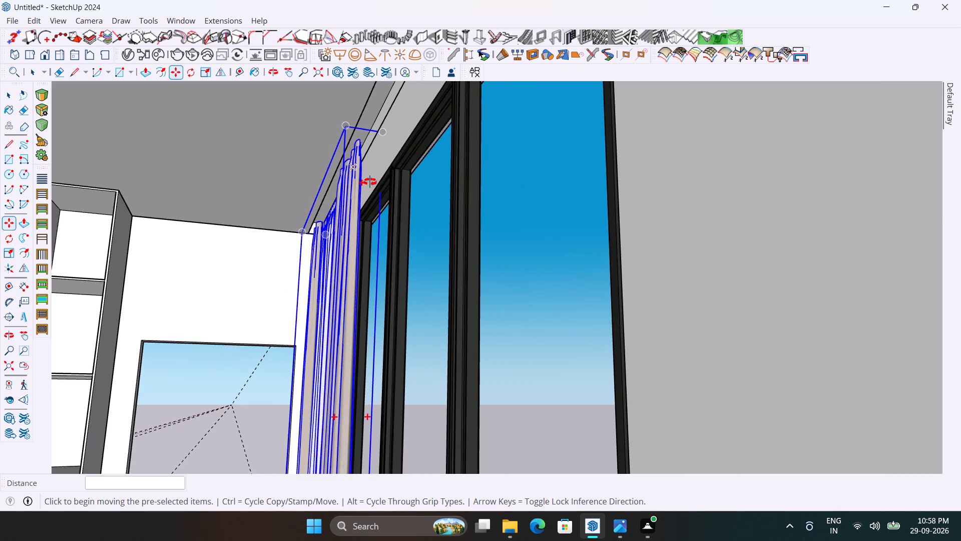
{"action": "middle_click_drag", "start_coordinate": [370, 182], "coordinate": [389, 212]}
{"action": "scroll", "coordinate": [384, 184], "scroll_direction": "up", "scroll_amount": 4}
{"action": "middle_click_drag", "start_coordinate": [384, 189], "coordinate": [385, 208]}
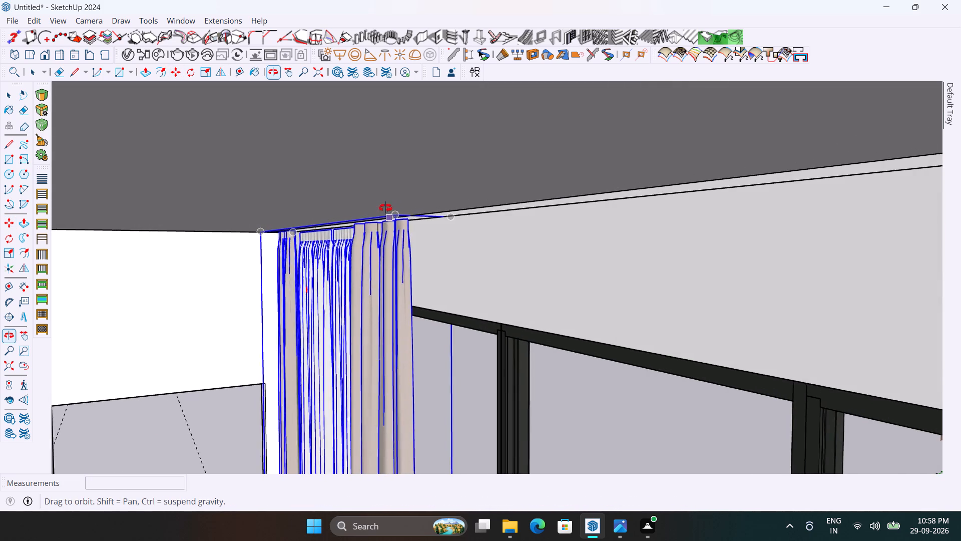
{"action": "middle_click_drag", "start_coordinate": [385, 208], "coordinate": [381, 205]}
{"action": "scroll", "coordinate": [381, 202], "scroll_direction": "up", "scroll_amount": 3}
{"action": "left_click", "coordinate": [380, 213]}
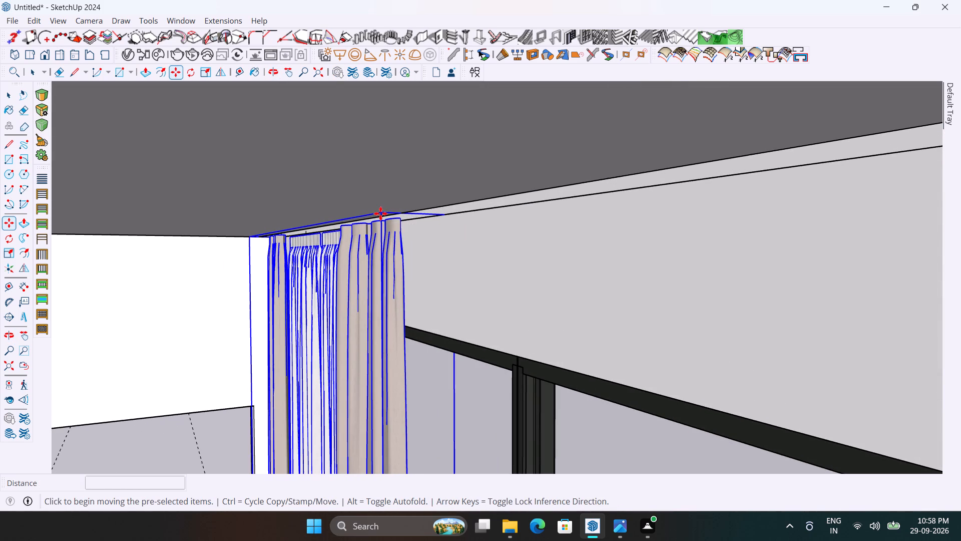
{"action": "left_click", "coordinate": [380, 180]}
{"action": "scroll", "coordinate": [312, 165], "scroll_direction": "down", "scroll_amount": 20}
{"action": "scroll", "coordinate": [312, 165], "scroll_direction": "down", "scroll_amount": 3}
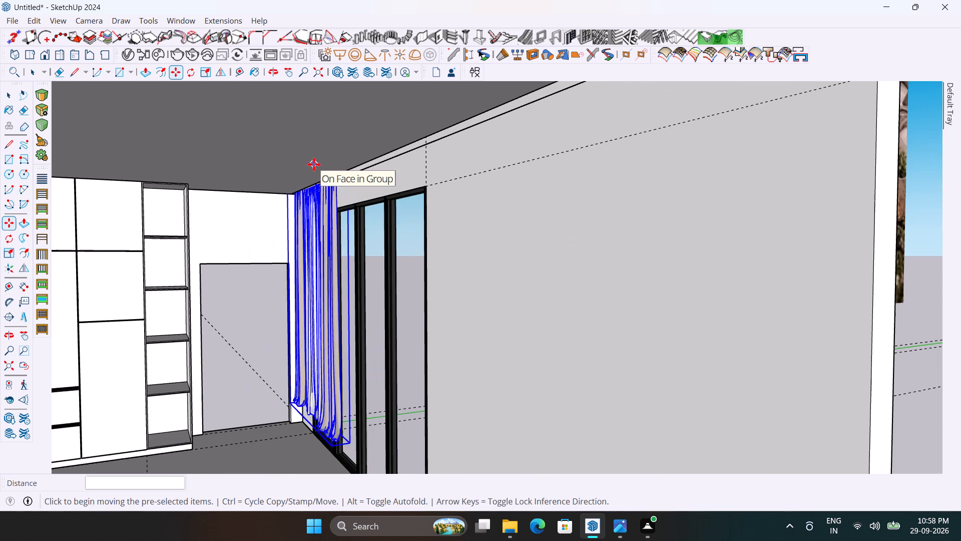
Stretch the curtain's height by about 1.10 from its bottom edge down to the floor.
{"action": "scroll", "coordinate": [296, 410], "scroll_direction": "up", "scroll_amount": 8}
{"action": "scroll", "coordinate": [337, 424], "scroll_direction": "up", "scroll_amount": 4}
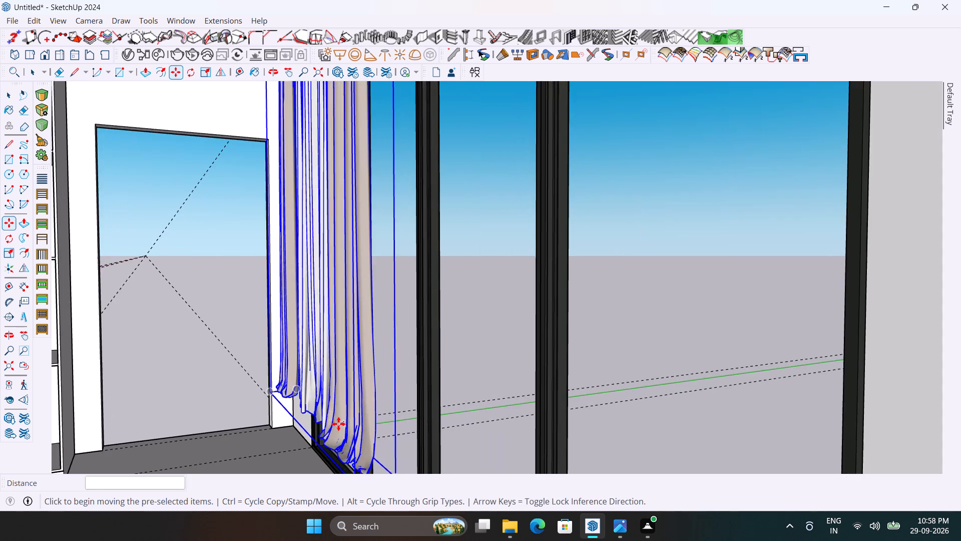
{"action": "middle_click_drag", "start_coordinate": [340, 424], "coordinate": [411, 391]}
{"action": "key", "text": "s"}
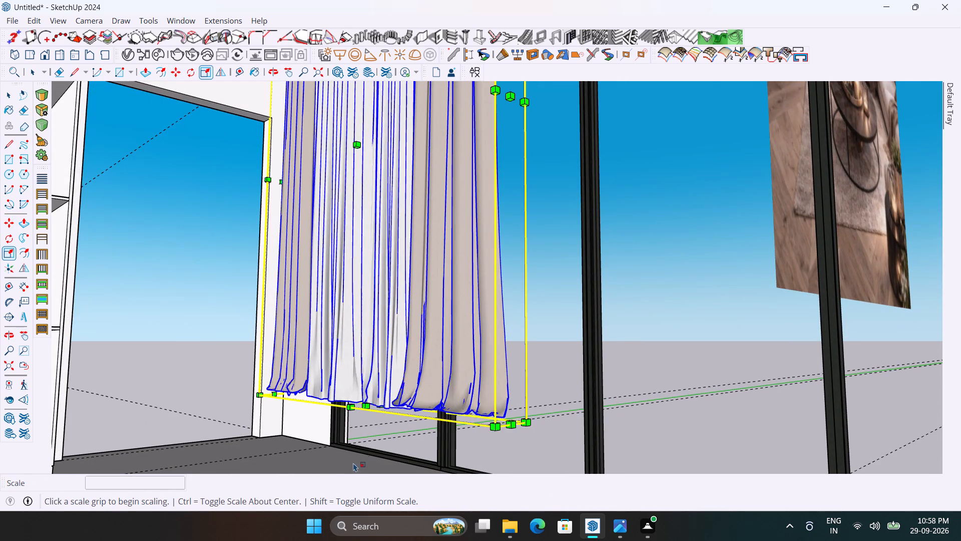
{"action": "scroll", "coordinate": [352, 464], "scroll_direction": "up", "scroll_amount": 3}
{"action": "left_click", "coordinate": [371, 388]}
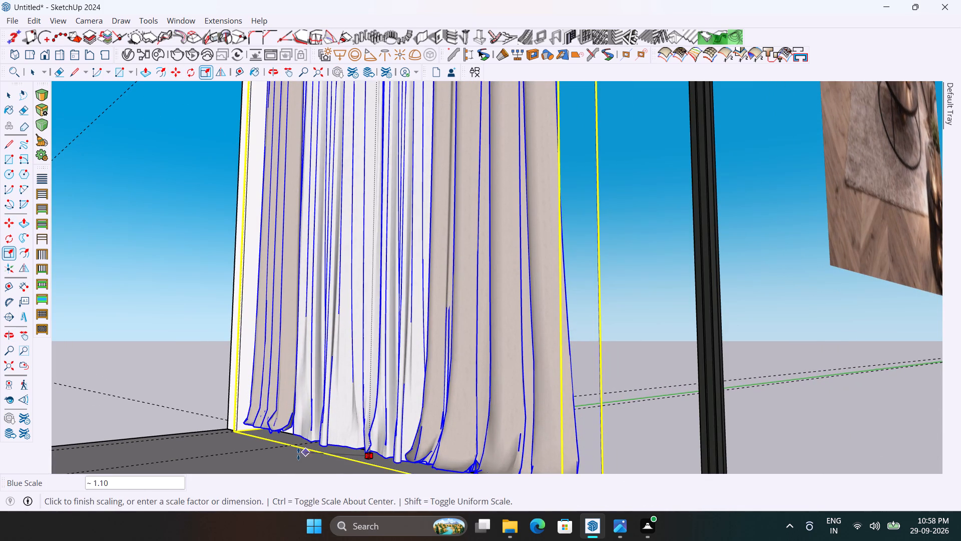
{"action": "left_click", "coordinate": [297, 454]}
{"action": "scroll", "coordinate": [291, 384], "scroll_direction": "down", "scroll_amount": 9}
{"action": "key", "text": "space"}
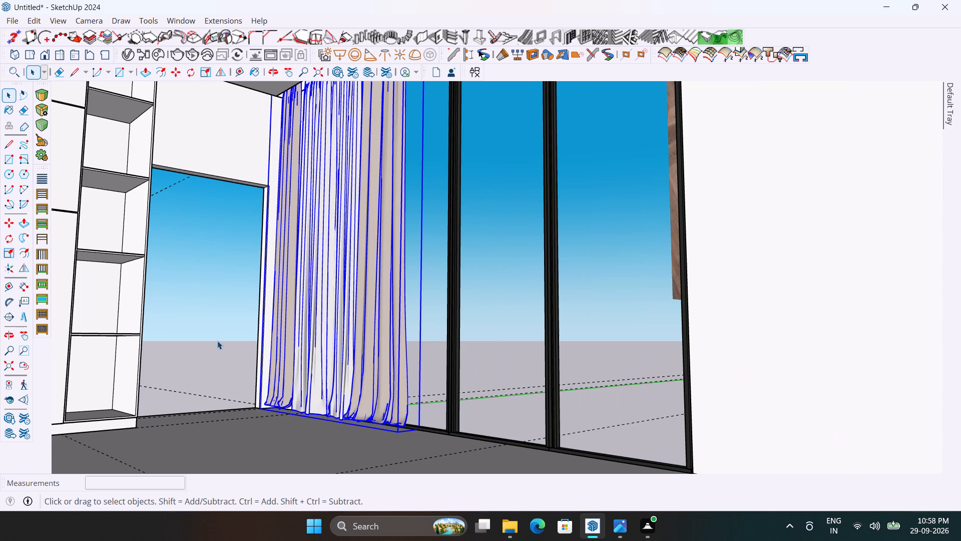
{"action": "left_click", "coordinate": [217, 341]}
Scale the curtain's height by 0.99 from its bottom edge, lifting the hem slightly.
{"action": "scroll", "coordinate": [217, 341], "scroll_direction": "down", "scroll_amount": 5}
{"action": "middle_click_drag", "start_coordinate": [217, 341], "coordinate": [184, 416]}
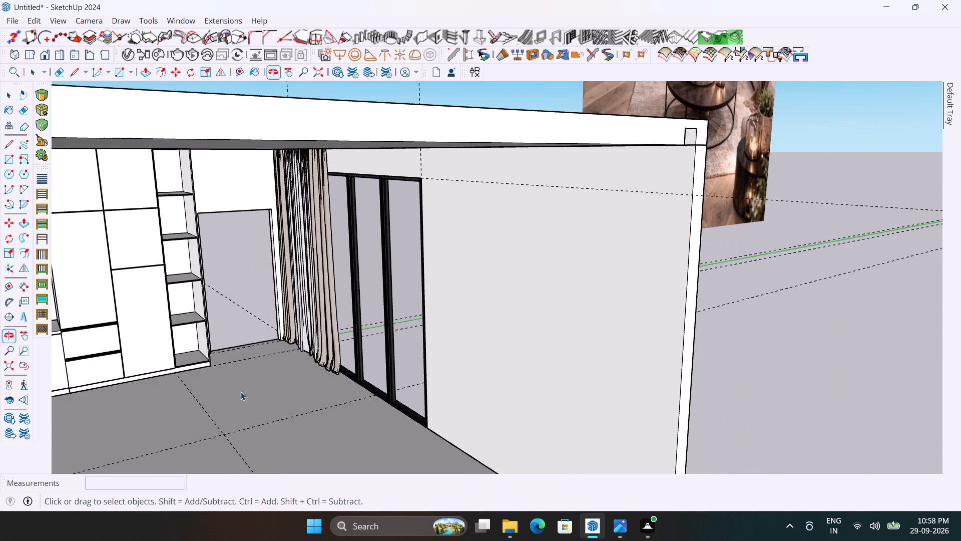
{"action": "scroll", "coordinate": [275, 342], "scroll_direction": "up", "scroll_amount": 4}
{"action": "middle_click_drag", "start_coordinate": [285, 371], "coordinate": [322, 305]}
{"action": "left_click", "coordinate": [337, 320]}
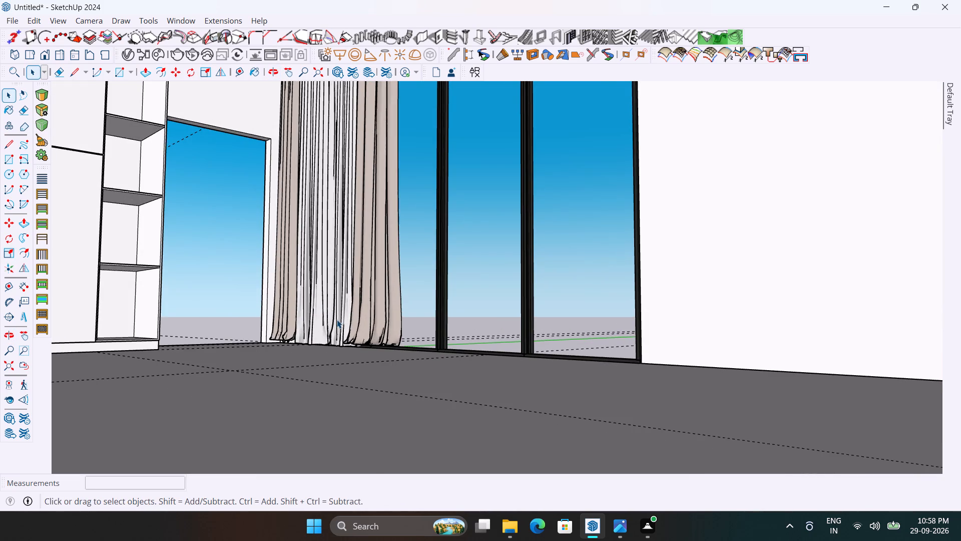
{"action": "scroll", "coordinate": [332, 339], "scroll_direction": "up", "scroll_amount": 4}
{"action": "key", "text": "s"}
{"action": "scroll", "coordinate": [321, 353], "scroll_direction": "up", "scroll_amount": 4}
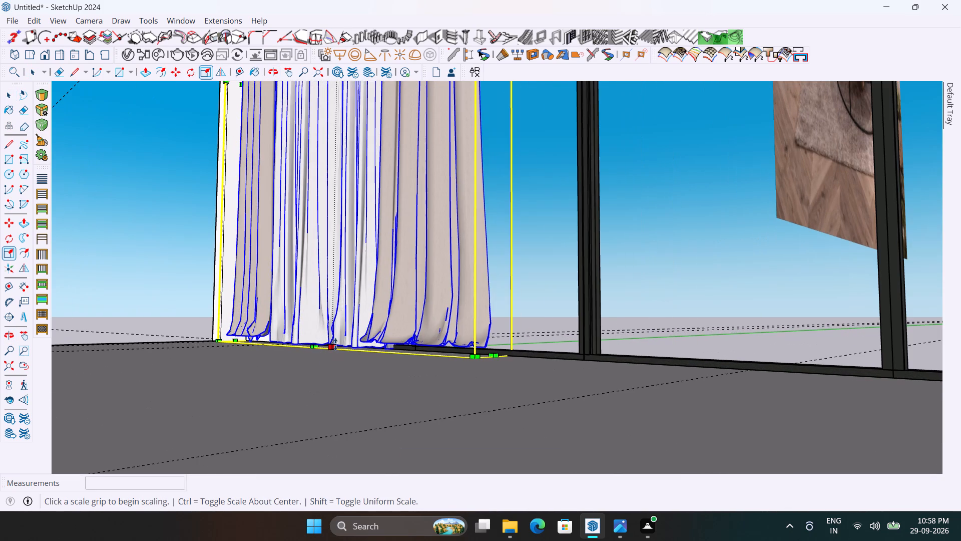
{"action": "left_click", "coordinate": [335, 344]}
{"action": "left_click", "coordinate": [336, 337]}
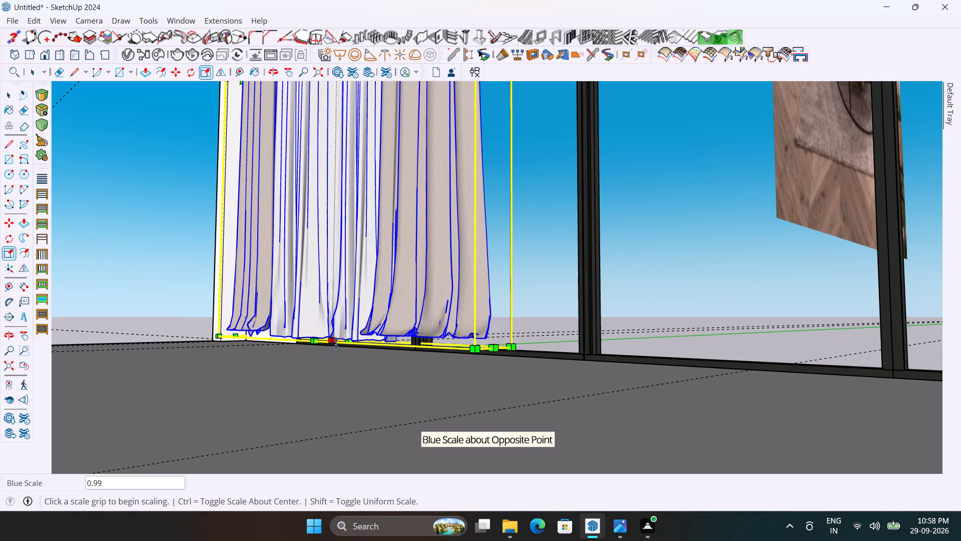
{"action": "key", "text": "space"}
{"action": "left_click", "coordinate": [189, 302]}
Scale the curtain's height by 1.01 from its bottom edge, bringing the hem back down to the floor.
{"action": "scroll", "coordinate": [193, 303], "scroll_direction": "down", "scroll_amount": 5}
{"action": "scroll", "coordinate": [293, 377], "scroll_direction": "down", "scroll_amount": 4}
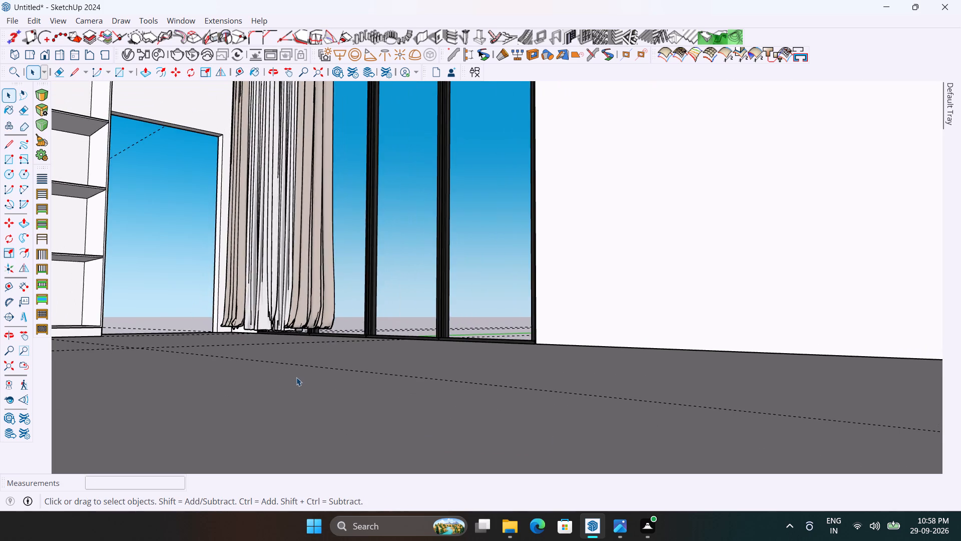
{"action": "middle_click_drag", "start_coordinate": [296, 377], "coordinate": [193, 433]}
{"action": "scroll", "coordinate": [251, 422], "scroll_direction": "down", "scroll_amount": 5}
{"action": "scroll", "coordinate": [420, 237], "scroll_direction": "up", "scroll_amount": 3}
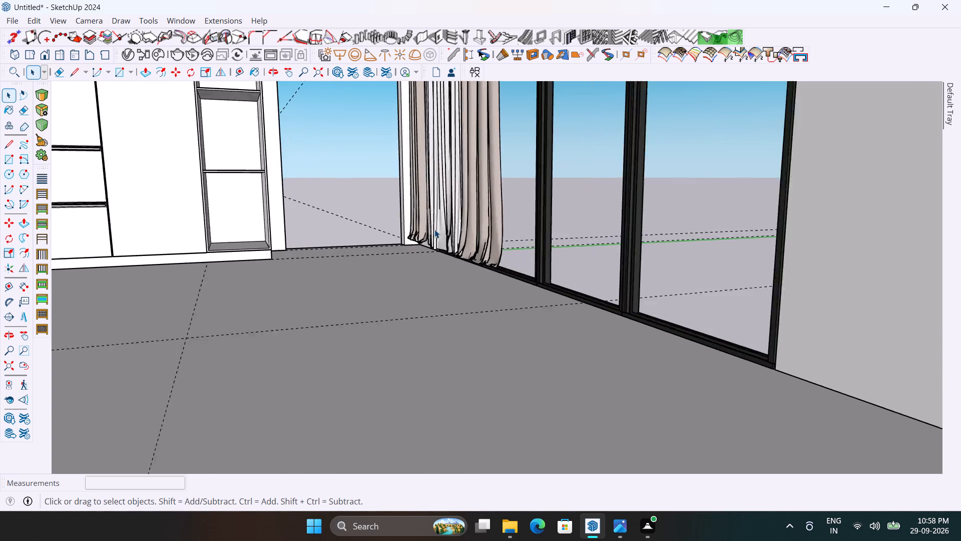
{"action": "scroll", "coordinate": [434, 229], "scroll_direction": "up", "scroll_amount": 4}
{"action": "left_click", "coordinate": [436, 232]}
{"action": "scroll", "coordinate": [448, 284], "scroll_direction": "up", "scroll_amount": 4}
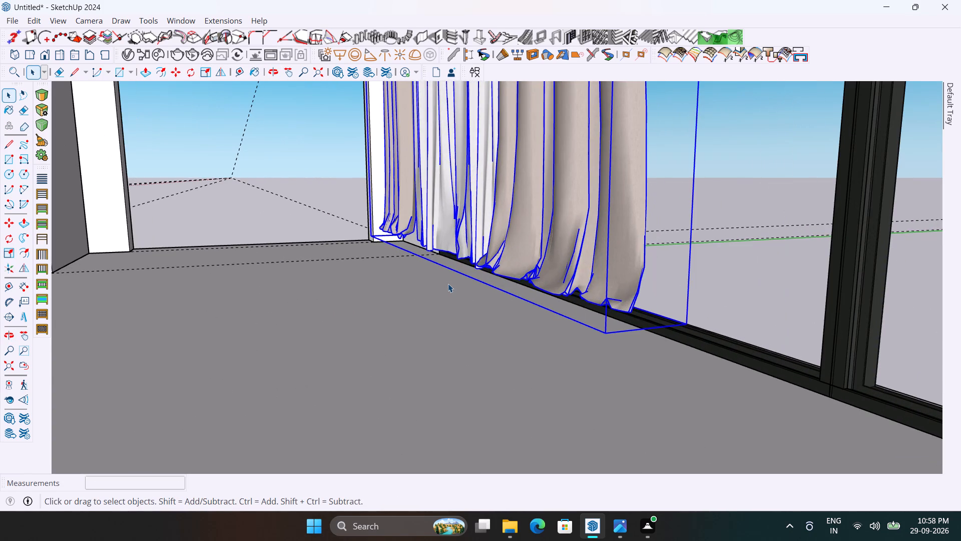
{"action": "key", "text": "d"}
{"action": "scroll", "coordinate": [451, 301], "scroll_direction": "up", "scroll_amount": 2}
{"action": "key", "text": "s"}
{"action": "scroll", "coordinate": [464, 304], "scroll_direction": "up", "scroll_amount": 1}
{"action": "middle_click_drag", "start_coordinate": [464, 304], "coordinate": [480, 251]}
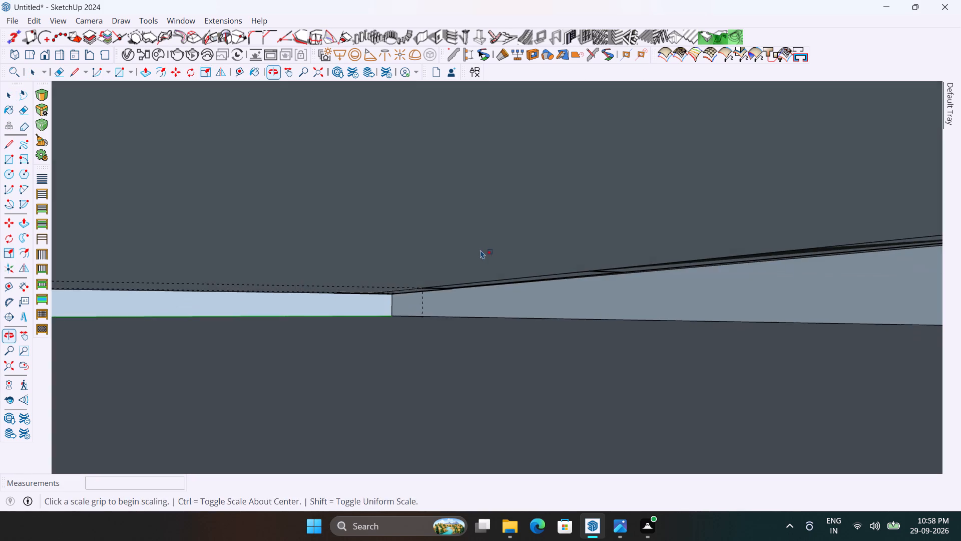
{"action": "middle_click_drag", "start_coordinate": [480, 250], "coordinate": [495, 313]}
{"action": "scroll", "coordinate": [444, 193], "scroll_direction": "up", "scroll_amount": 3}
{"action": "left_click", "coordinate": [428, 183]}
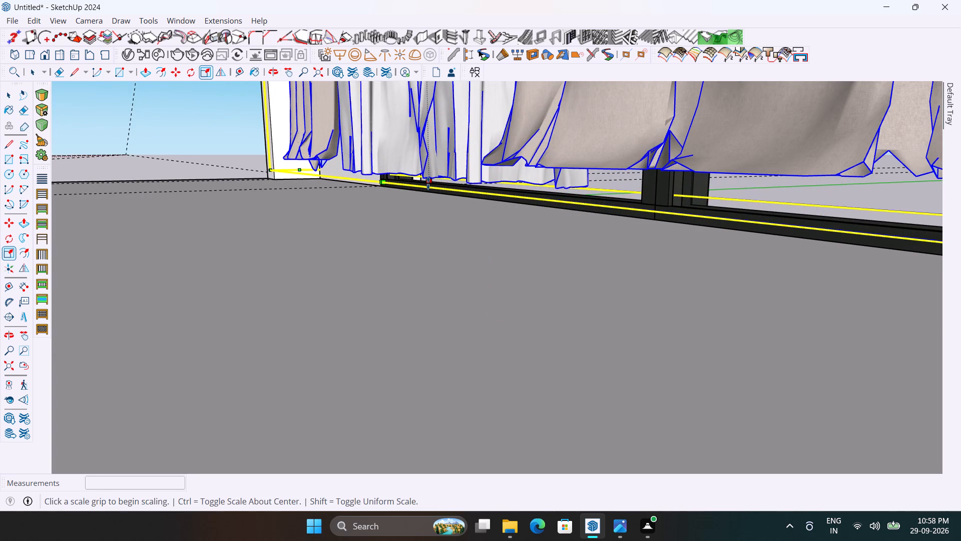
{"action": "scroll", "coordinate": [431, 191], "scroll_direction": "up", "scroll_amount": 4}
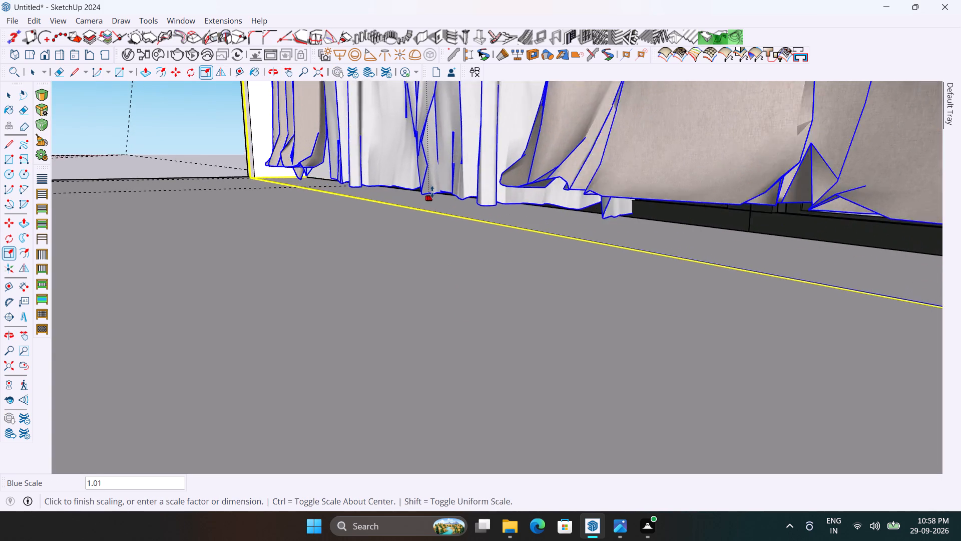
{"action": "scroll", "coordinate": [464, 197], "scroll_direction": "up", "scroll_amount": 3}
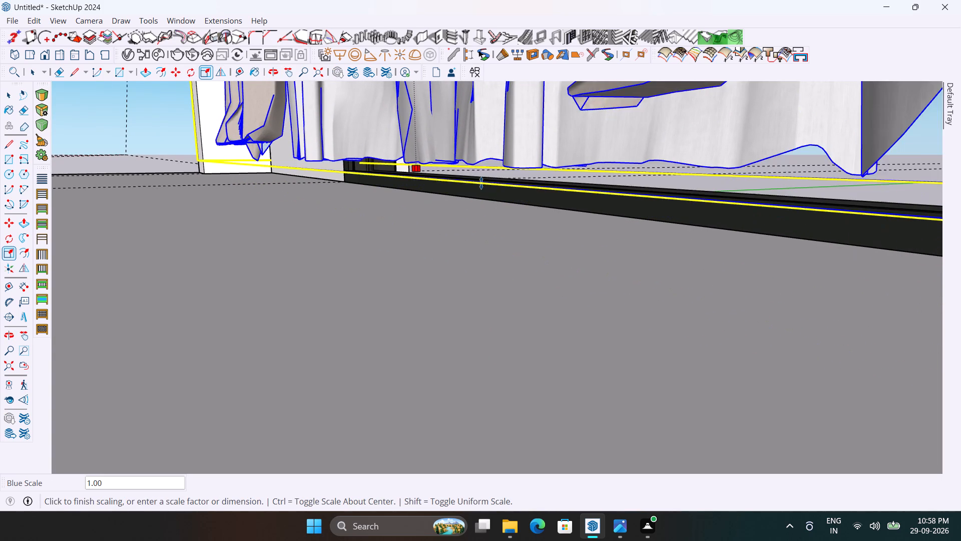
{"action": "left_click", "coordinate": [482, 188]}
{"action": "scroll", "coordinate": [335, 224], "scroll_direction": "down", "scroll_amount": 2}
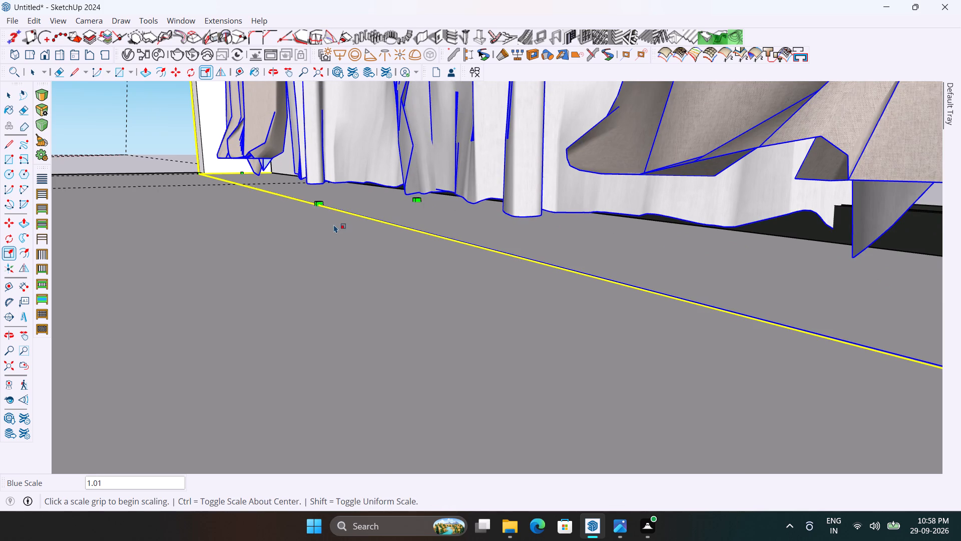
{"action": "scroll", "coordinate": [334, 224], "scroll_direction": "down", "scroll_amount": 9}
{"action": "key", "text": "space"}
{"action": "left_click", "coordinate": [181, 164]}
Explode the curtain component, including the nested component inside it.
{"action": "scroll", "coordinate": [192, 199], "scroll_direction": "down", "scroll_amount": 6}
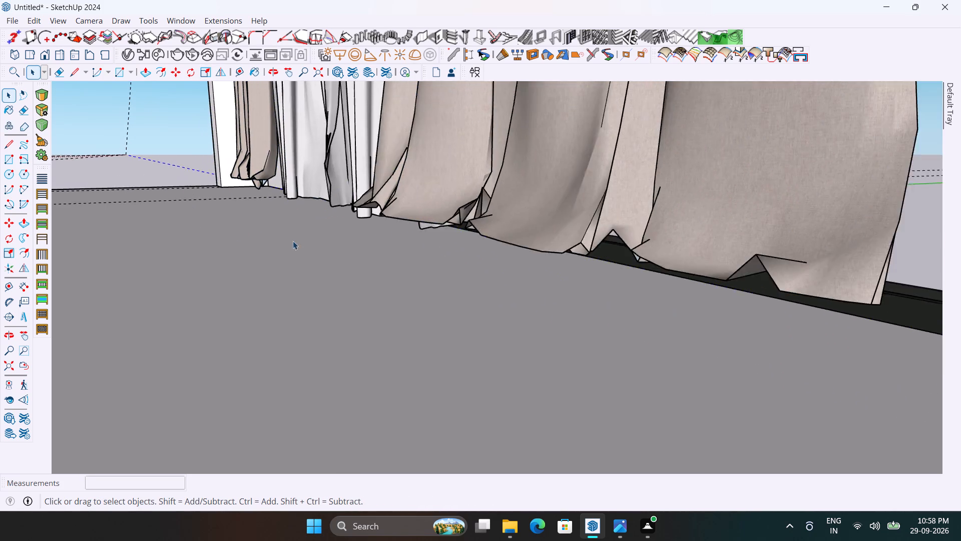
{"action": "scroll", "coordinate": [293, 241], "scroll_direction": "down", "scroll_amount": 20}
{"action": "scroll", "coordinate": [293, 241], "scroll_direction": "down", "scroll_amount": 13}
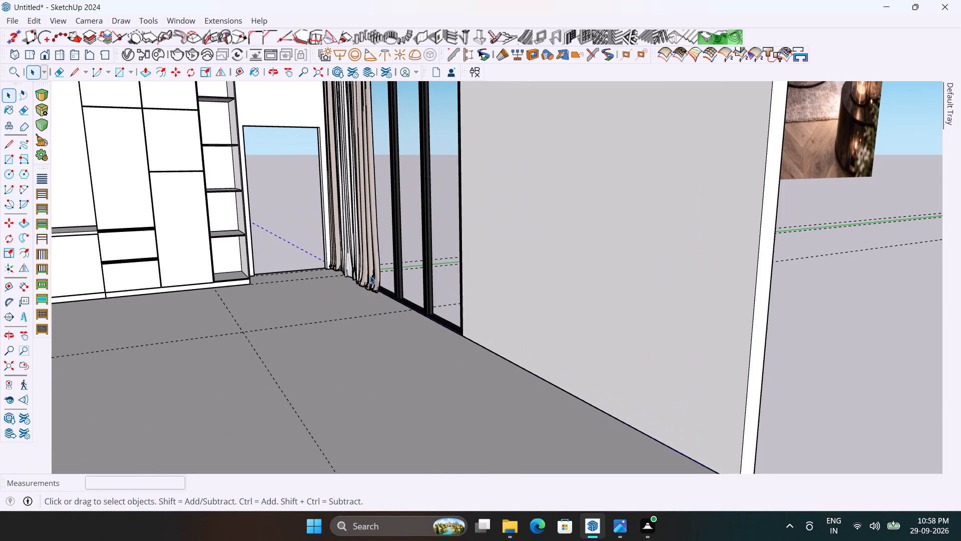
{"action": "left_click", "coordinate": [360, 209]}
{"action": "right_click", "coordinate": [360, 209]}
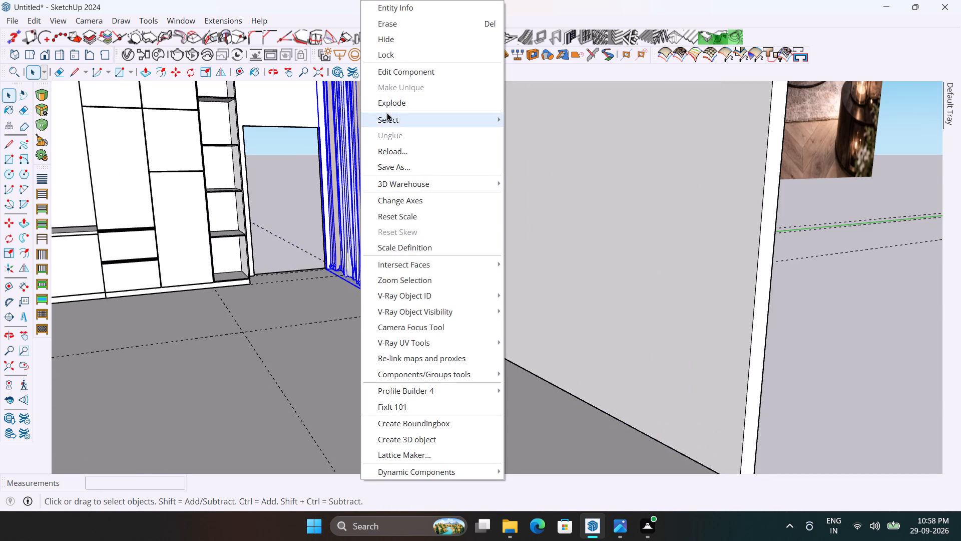
{"action": "left_click", "coordinate": [386, 100]}
{"action": "scroll", "coordinate": [341, 254], "scroll_direction": "down", "scroll_amount": 6}
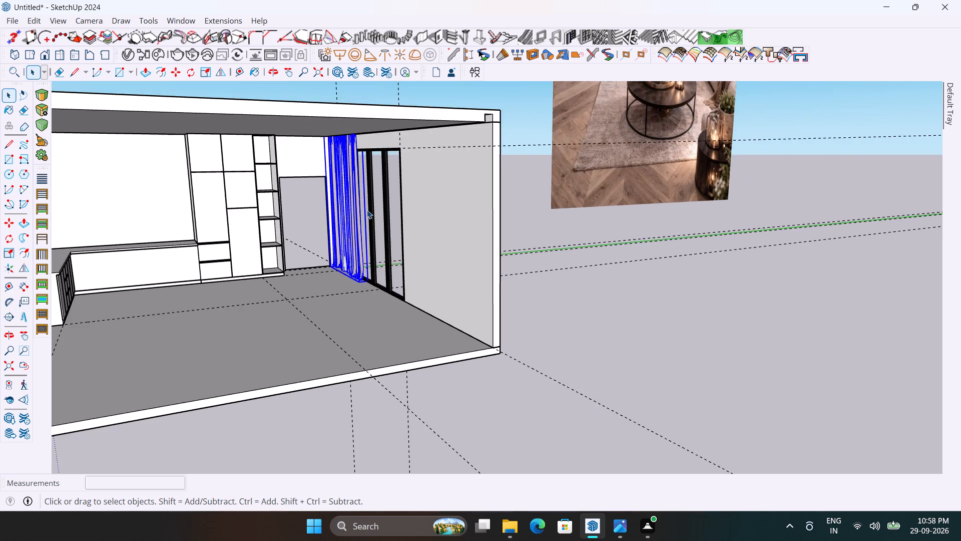
{"action": "scroll", "coordinate": [367, 210], "scroll_direction": "up", "scroll_amount": 3}
{"action": "left_click", "coordinate": [286, 200]}
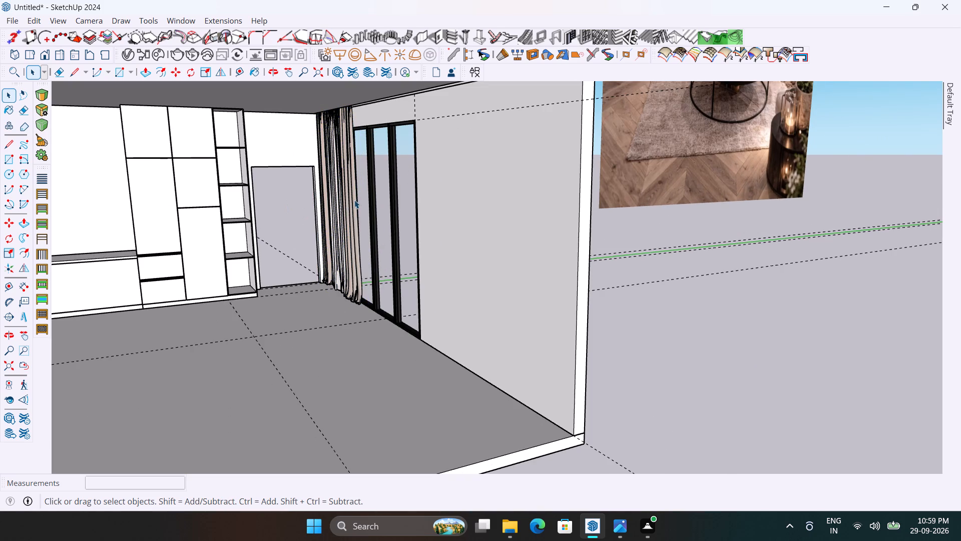
{"action": "left_click", "coordinate": [354, 200]}
{"action": "right_click", "coordinate": [353, 200]}
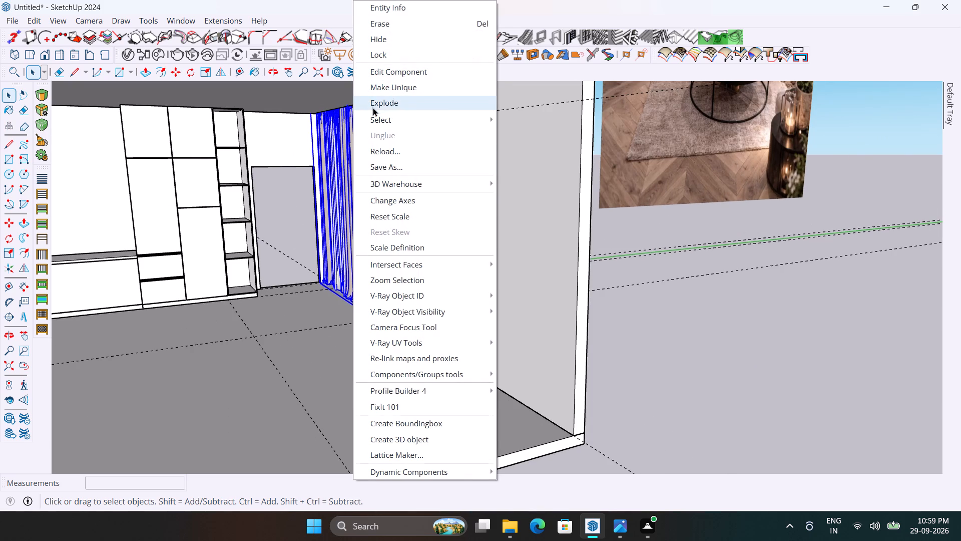
{"action": "left_click", "coordinate": [372, 107]}
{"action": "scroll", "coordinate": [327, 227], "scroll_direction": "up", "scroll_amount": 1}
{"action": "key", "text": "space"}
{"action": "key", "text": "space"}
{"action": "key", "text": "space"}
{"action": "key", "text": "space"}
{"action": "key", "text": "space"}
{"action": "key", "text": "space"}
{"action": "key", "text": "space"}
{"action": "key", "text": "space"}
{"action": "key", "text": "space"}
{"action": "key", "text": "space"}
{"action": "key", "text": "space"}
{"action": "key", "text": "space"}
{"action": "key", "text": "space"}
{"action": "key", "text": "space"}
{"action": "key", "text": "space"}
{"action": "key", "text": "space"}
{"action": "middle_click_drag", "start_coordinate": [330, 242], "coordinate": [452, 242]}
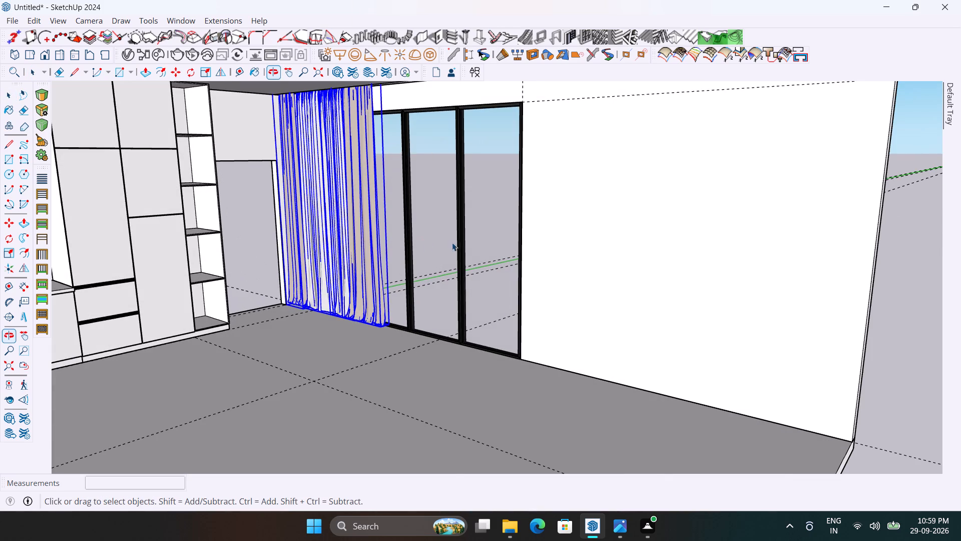
Move the two curtain pieces nearest the glass about 7' 10" along the red axis to the sliding door's opposite end.
{"action": "middle_click_drag", "start_coordinate": [452, 242], "coordinate": [453, 242]}
{"action": "left_click", "coordinate": [257, 232]}
{"action": "left_click", "coordinate": [365, 249]}
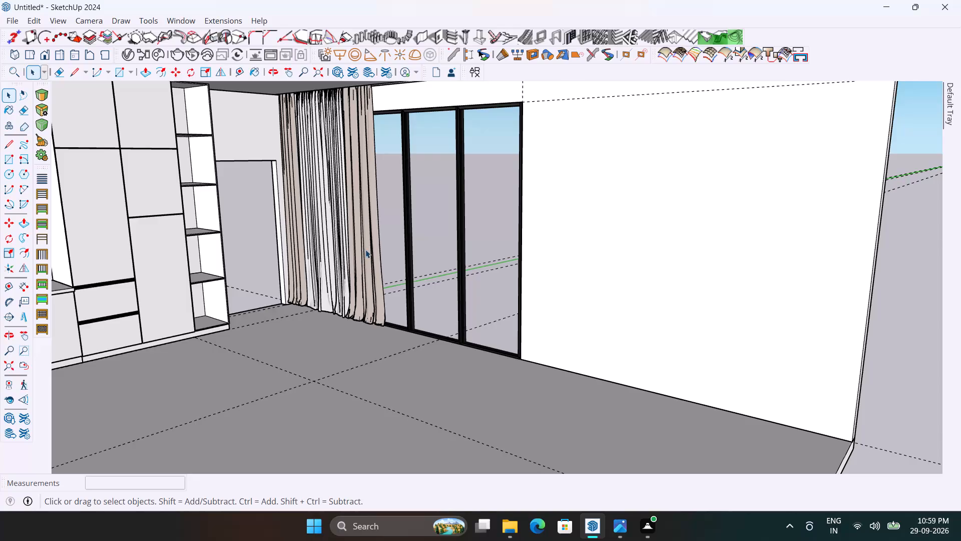
{"action": "scroll", "coordinate": [353, 225], "scroll_direction": "up", "scroll_amount": 2}
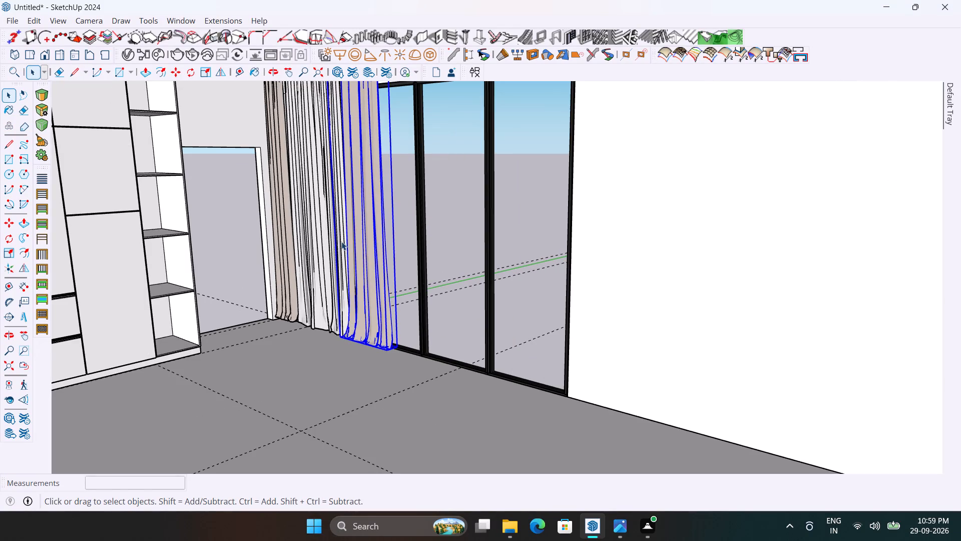
{"action": "left_click", "coordinate": [328, 250], "text": "ctrl"}
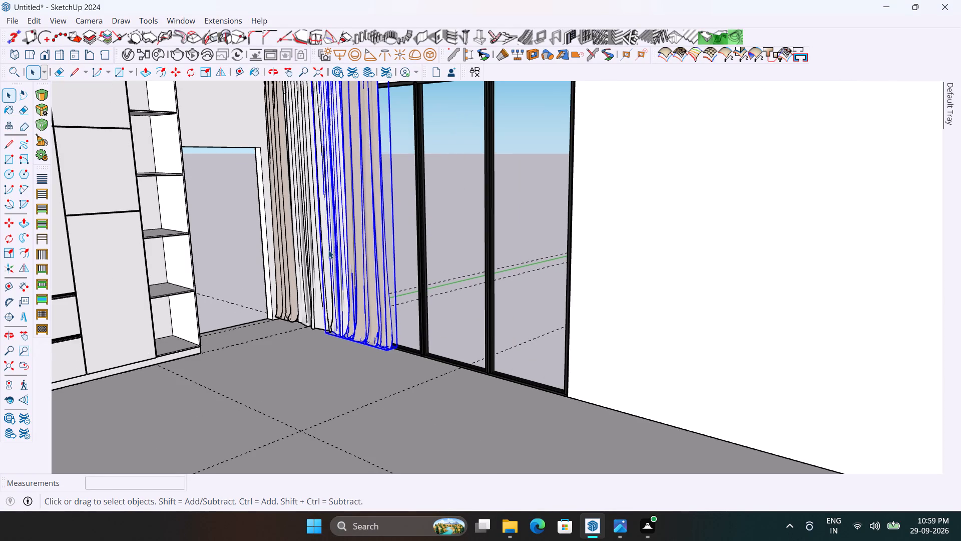
{"action": "scroll", "coordinate": [314, 267], "scroll_direction": "down", "scroll_amount": 3}
{"action": "scroll", "coordinate": [375, 179], "scroll_direction": "up", "scroll_amount": 1}
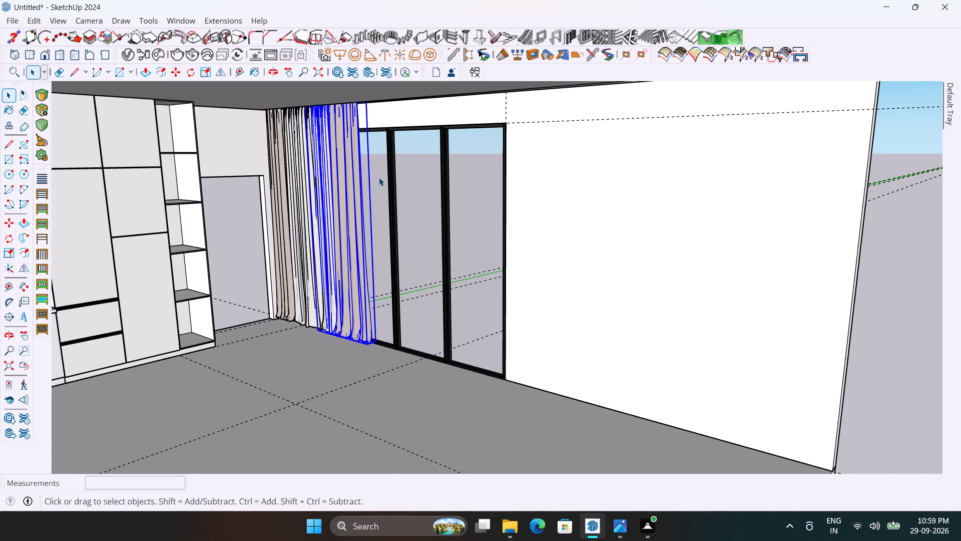
{"action": "key", "text": "m"}
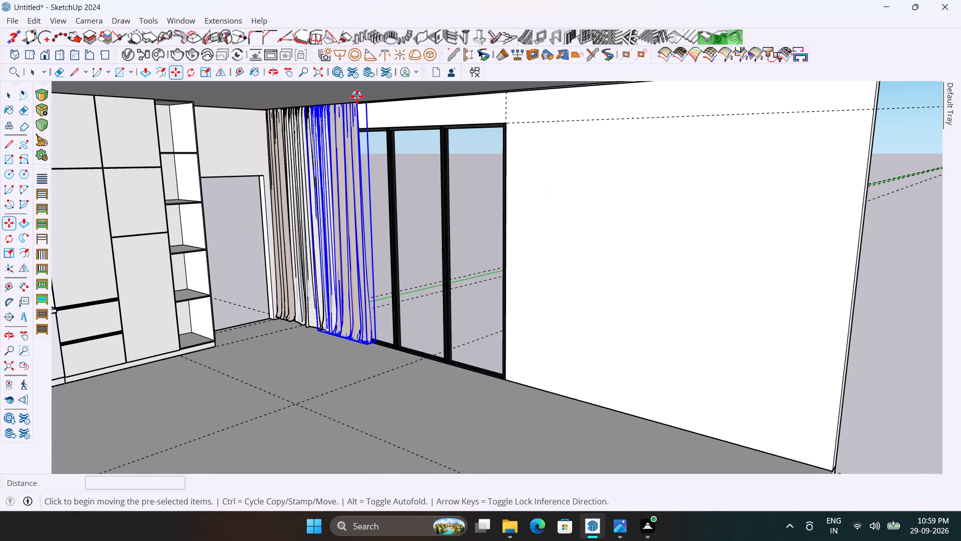
{"action": "left_click", "coordinate": [357, 96]}
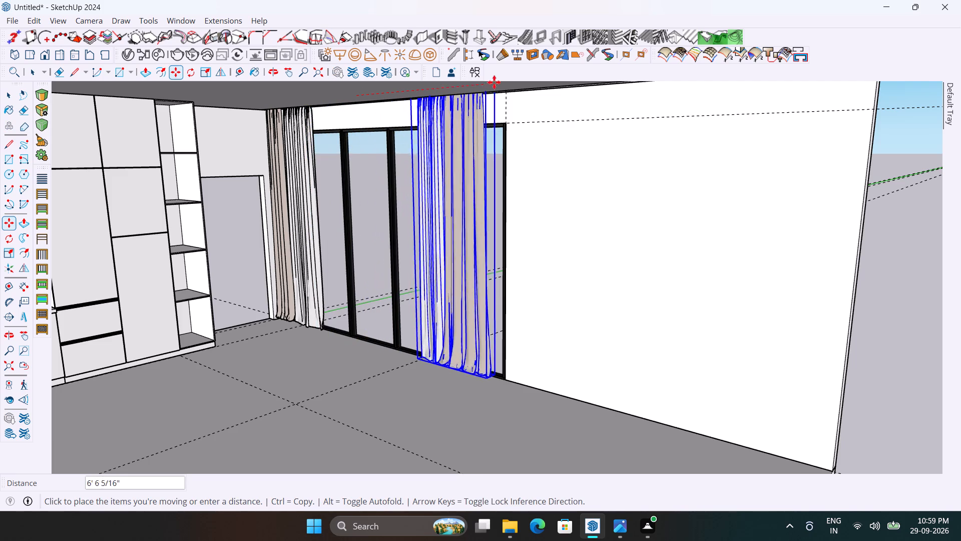
{"action": "scroll", "coordinate": [520, 108], "scroll_direction": "down", "scroll_amount": 2}
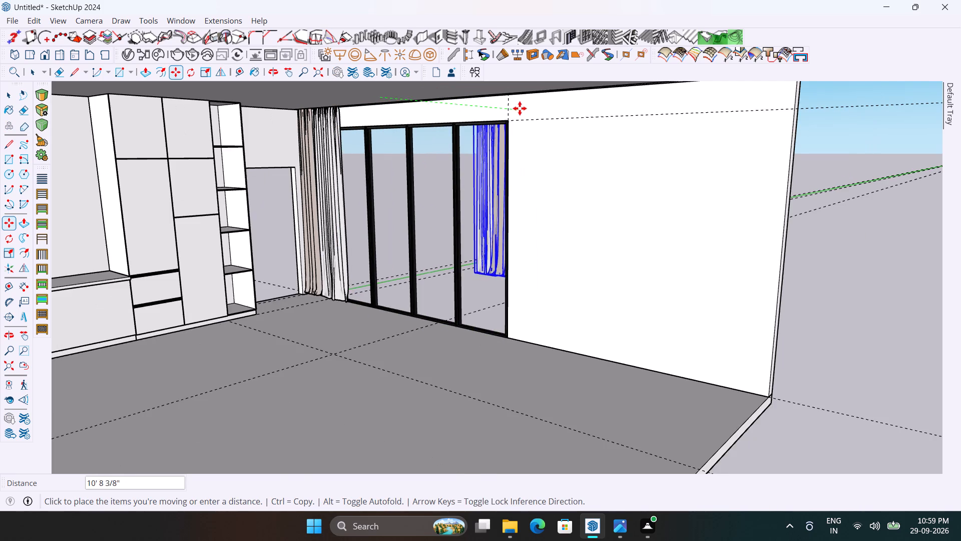
{"action": "scroll", "coordinate": [506, 127], "scroll_direction": "down", "scroll_amount": 2}
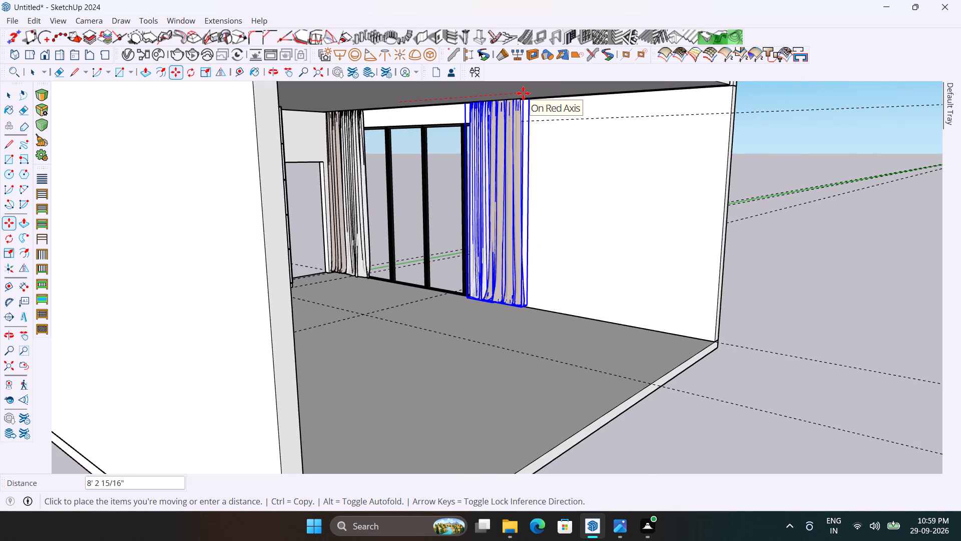
{"action": "left_click", "coordinate": [517, 93]}
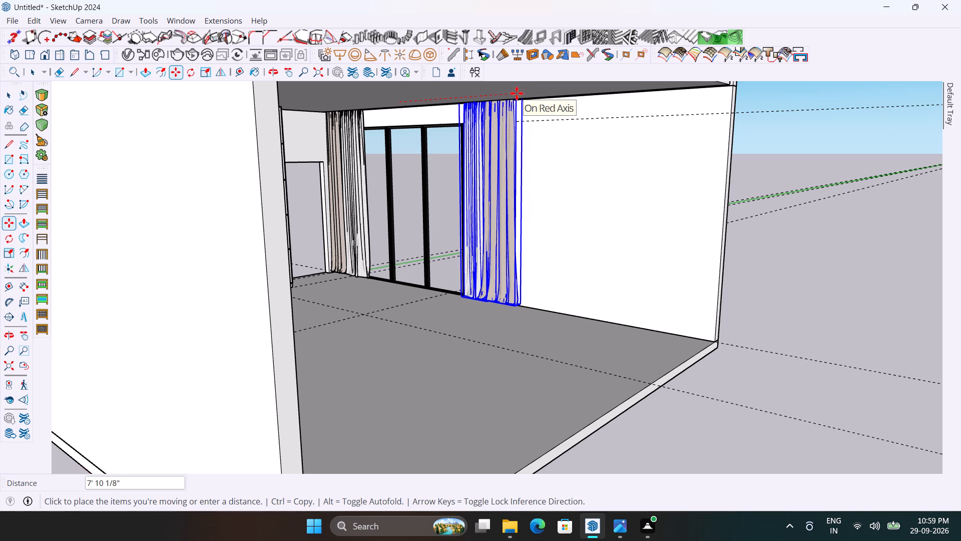
{"action": "key", "text": "space"}
{"action": "left_click", "coordinate": [781, 240]}
Place a floor guide line 5' out from the base of the back-wall kitchen cabinets.
{"action": "scroll", "coordinate": [627, 248], "scroll_direction": "up", "scroll_amount": 2}
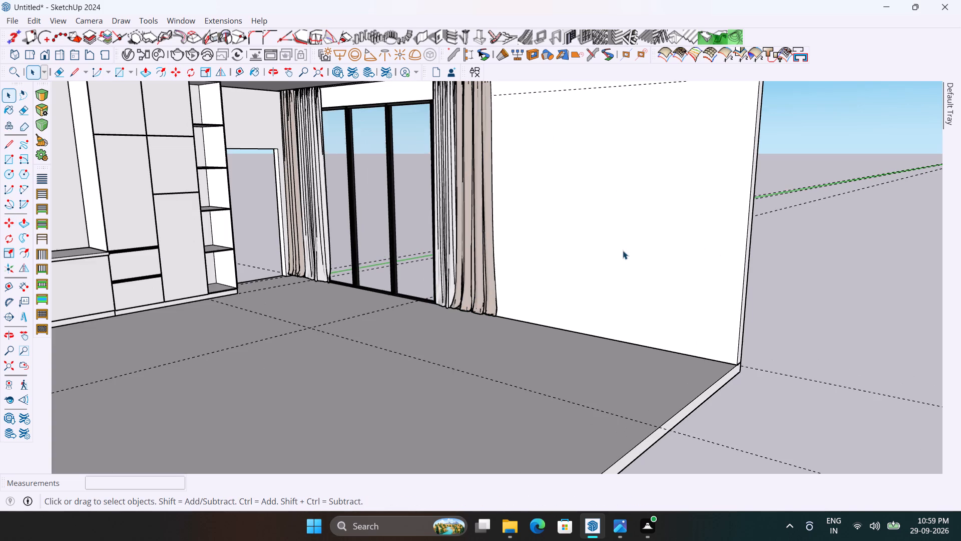
{"action": "middle_click_drag", "start_coordinate": [600, 258], "coordinate": [486, 254]}
{"action": "scroll", "coordinate": [478, 243], "scroll_direction": "down", "scroll_amount": 4}
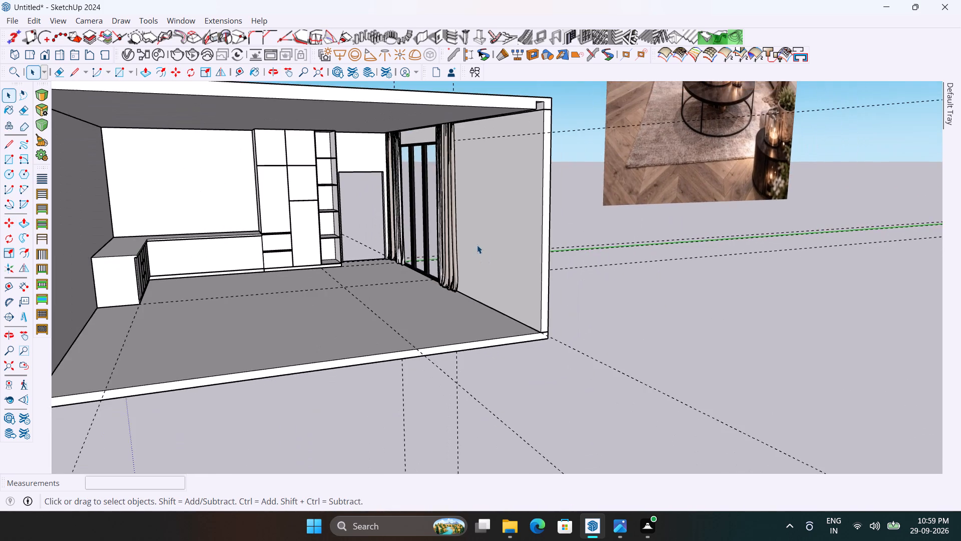
{"action": "middle_click_drag", "start_coordinate": [408, 276], "coordinate": [390, 332]}
{"action": "scroll", "coordinate": [291, 280], "scroll_direction": "up", "scroll_amount": 3}
{"action": "scroll", "coordinate": [333, 287], "scroll_direction": "down", "scroll_amount": 4}
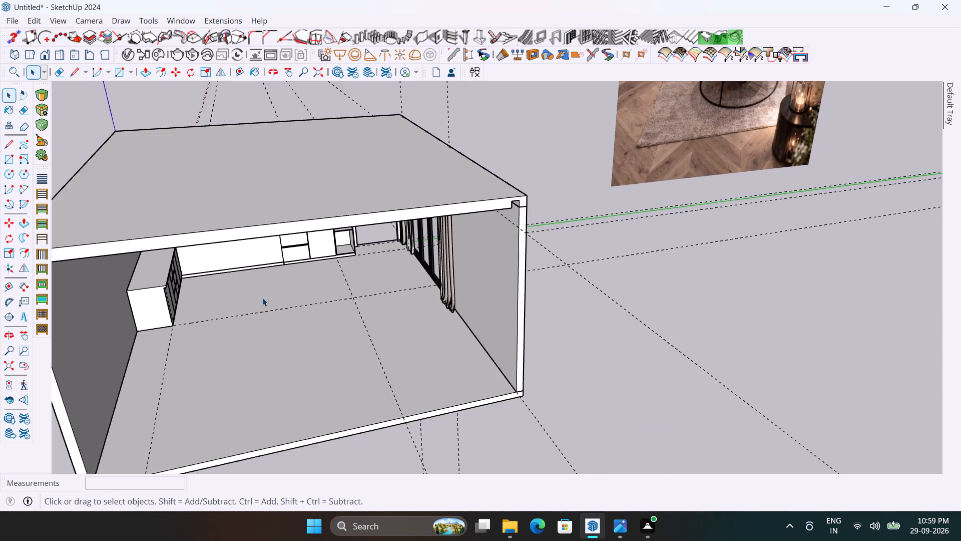
{"action": "scroll", "coordinate": [262, 298], "scroll_direction": "up", "scroll_amount": 7}
{"action": "scroll", "coordinate": [494, 246], "scroll_direction": "down", "scroll_amount": 6}
{"action": "scroll", "coordinate": [349, 275], "scroll_direction": "up", "scroll_amount": 4}
{"action": "middle_click_drag", "start_coordinate": [348, 275], "coordinate": [344, 277]}
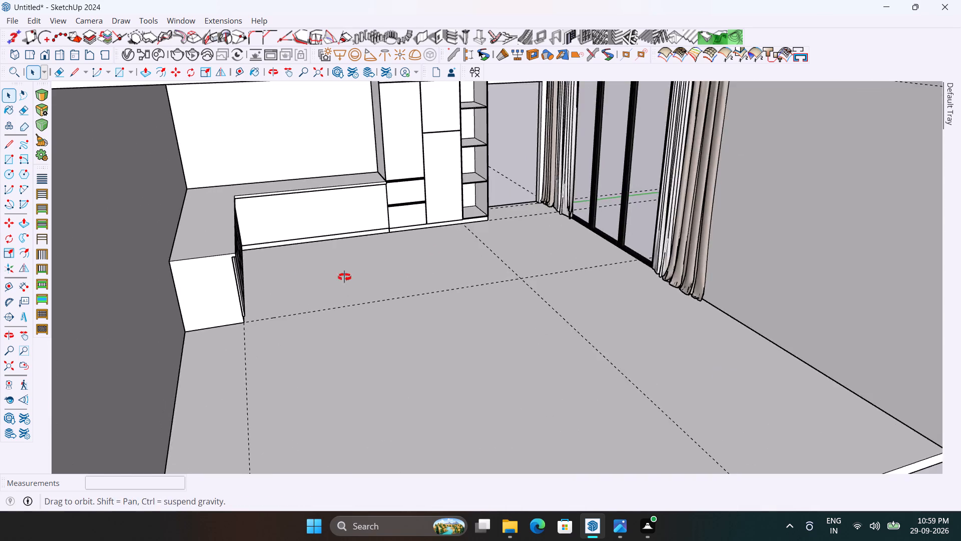
{"action": "middle_click_drag", "start_coordinate": [344, 277], "coordinate": [292, 297]}
{"action": "scroll", "coordinate": [323, 232], "scroll_direction": "up", "scroll_amount": 6}
{"action": "middle_click_drag", "start_coordinate": [331, 224], "coordinate": [288, 223]}
{"action": "scroll", "coordinate": [288, 216], "scroll_direction": "up", "scroll_amount": 4}
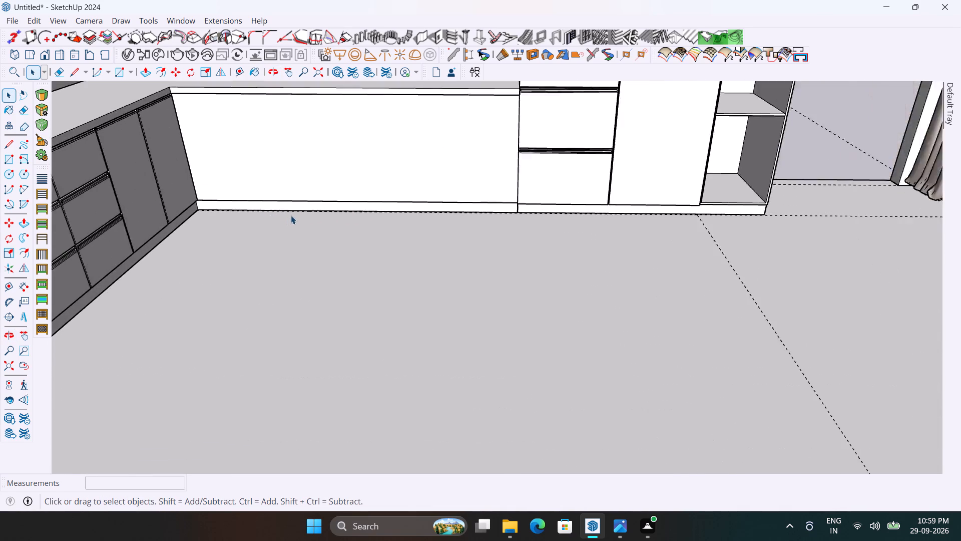
{"action": "scroll", "coordinate": [394, 222], "scroll_direction": "down", "scroll_amount": 3}
{"action": "middle_click_drag", "start_coordinate": [393, 231], "coordinate": [344, 238]}
{"action": "key", "text": "t"}
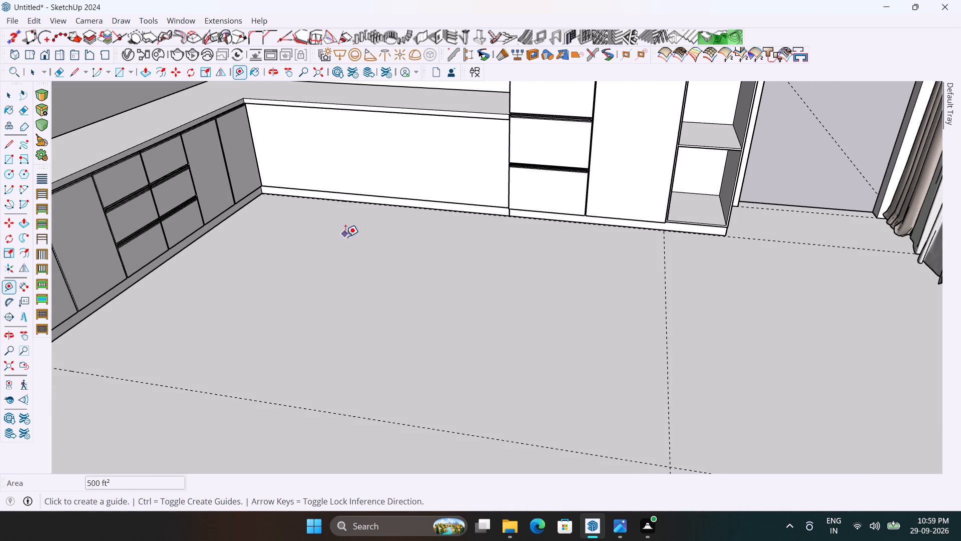
{"action": "scroll", "coordinate": [405, 222], "scroll_direction": "up", "scroll_amount": 2}
{"action": "left_click", "coordinate": [416, 205]}
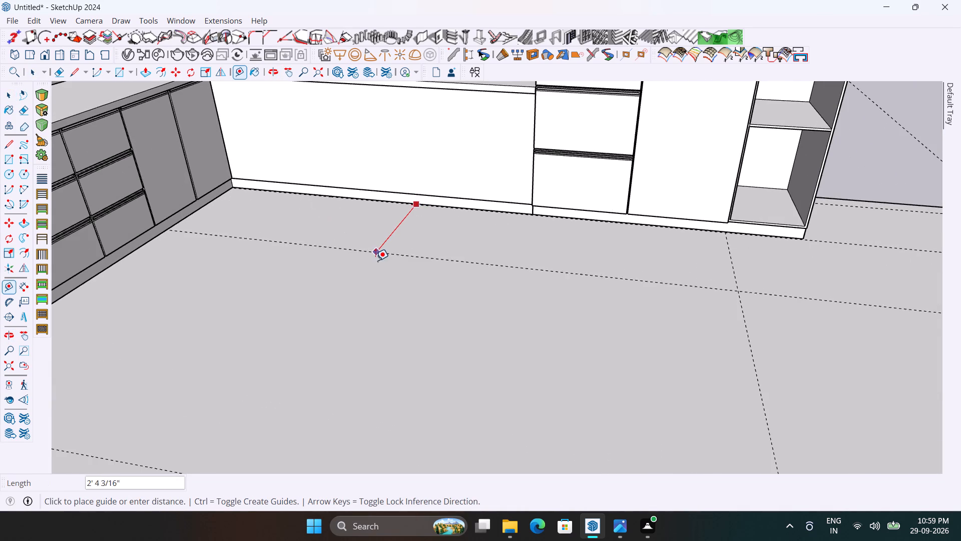
{"action": "key", "text": "5"}
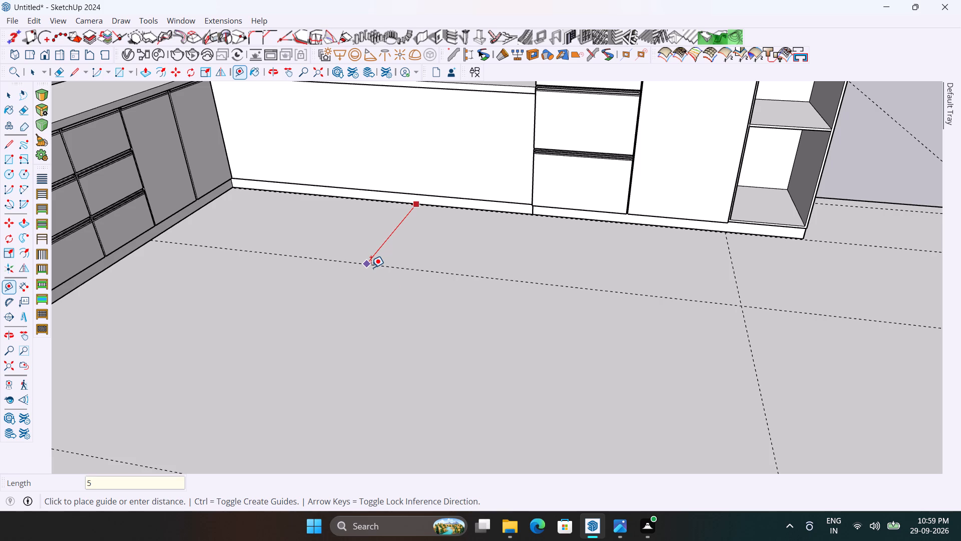
{"action": "key", "text": "apostrophe"}
{"action": "key", "text": "Return"}
{"action": "scroll", "coordinate": [389, 220], "scroll_direction": "down", "scroll_amount": 3}
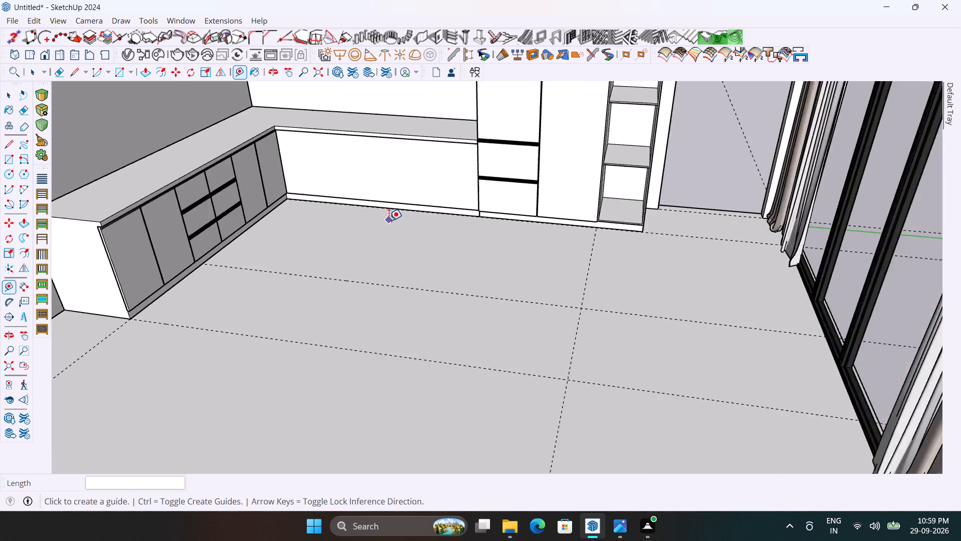
{"action": "scroll", "coordinate": [389, 220], "scroll_direction": "down", "scroll_amount": 6}
{"action": "key", "text": "space"}
Examine the room's interior, checking the kitchen cabinets, floor guides, doorway and the curtains on both sides of the sliding door.
{"action": "scroll", "coordinate": [480, 229], "scroll_direction": "down", "scroll_amount": 6}
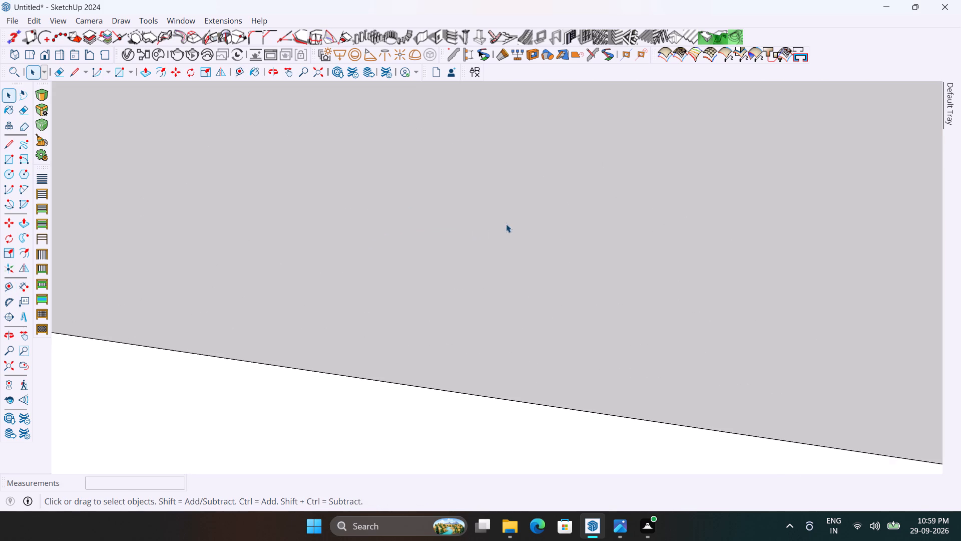
{"action": "scroll", "coordinate": [506, 224], "scroll_direction": "down", "scroll_amount": 5}
{"action": "scroll", "coordinate": [447, 180], "scroll_direction": "down", "scroll_amount": 20}
{"action": "scroll", "coordinate": [447, 180], "scroll_direction": "down", "scroll_amount": 4}
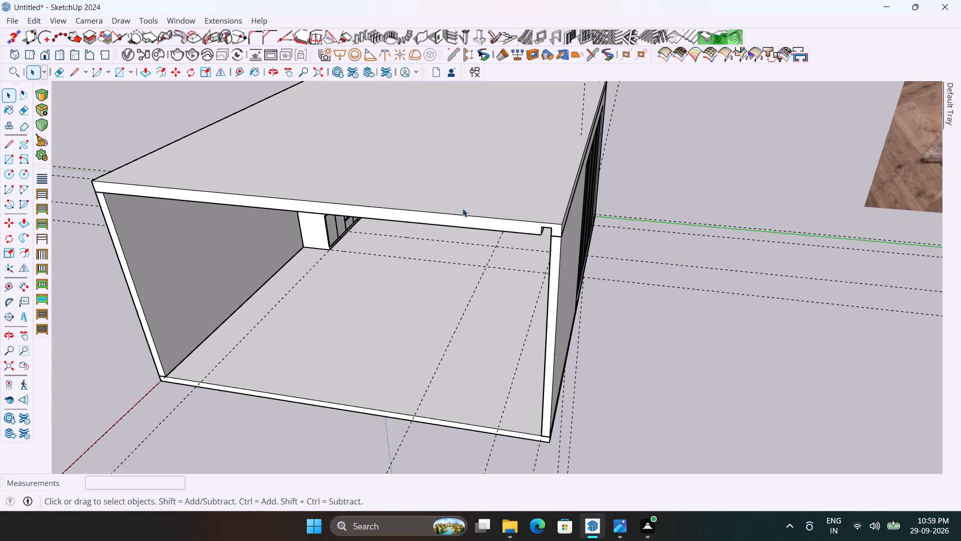
{"action": "middle_click_drag", "start_coordinate": [438, 251], "coordinate": [458, 156]}
{"action": "scroll", "coordinate": [458, 153], "scroll_direction": "up", "scroll_amount": 7}
{"action": "scroll", "coordinate": [468, 193], "scroll_direction": "down", "scroll_amount": 4}
{"action": "middle_click_drag", "start_coordinate": [469, 202], "coordinate": [526, 237]}
{"action": "scroll", "coordinate": [502, 228], "scroll_direction": "up", "scroll_amount": 5}
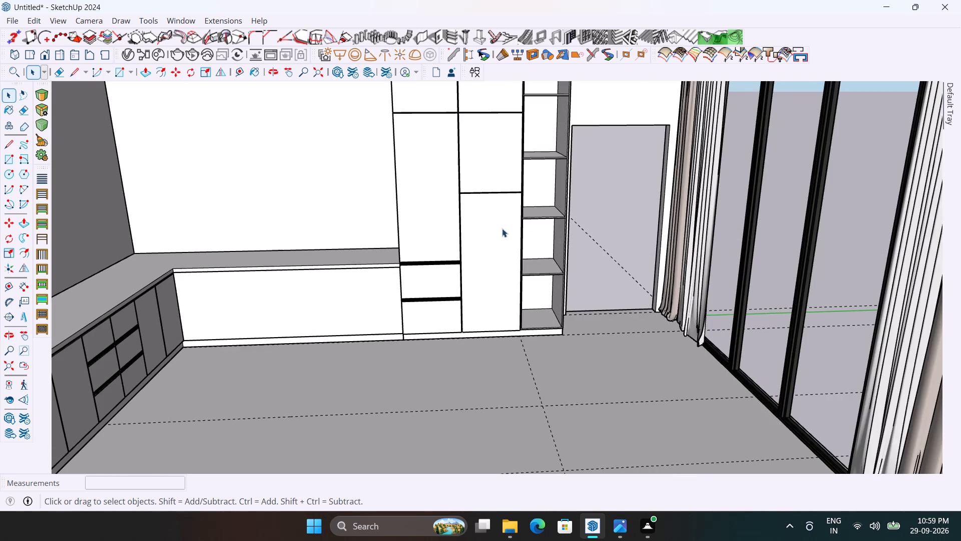
{"action": "middle_click_drag", "start_coordinate": [470, 232], "coordinate": [571, 228]}
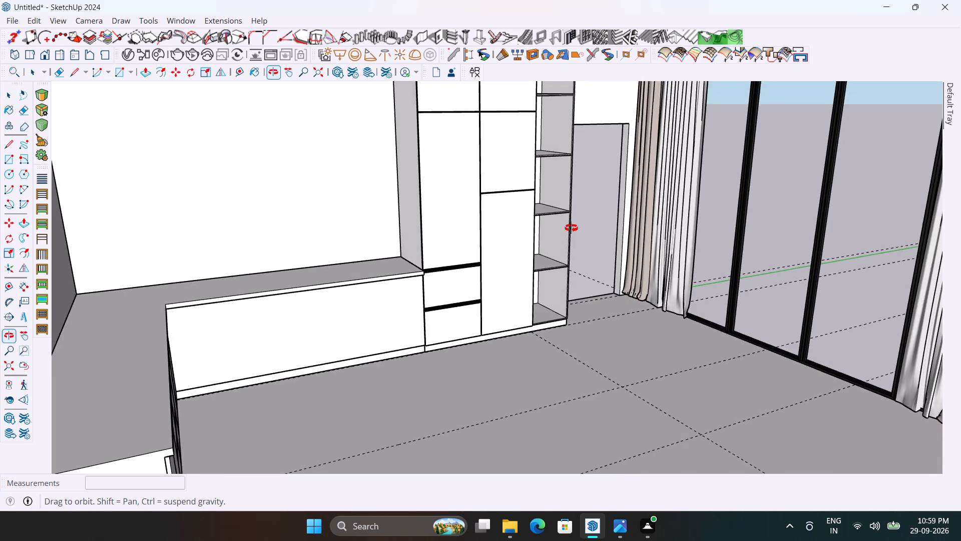
{"action": "middle_click_drag", "start_coordinate": [571, 228], "coordinate": [573, 228]}
{"action": "scroll", "coordinate": [526, 217], "scroll_direction": "up", "scroll_amount": 4}
{"action": "scroll", "coordinate": [522, 236], "scroll_direction": "down", "scroll_amount": 3}
{"action": "middle_click_drag", "start_coordinate": [522, 238], "coordinate": [522, 217]}
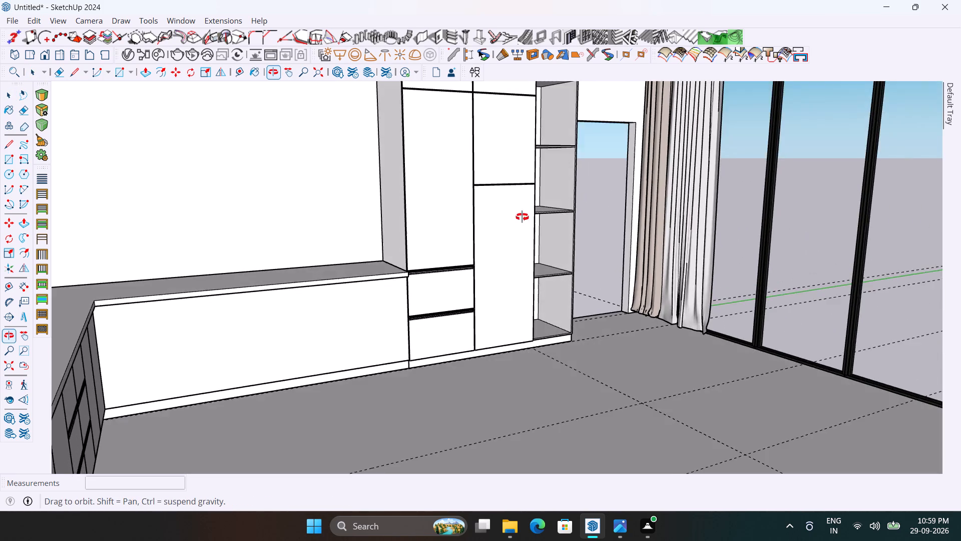
{"action": "middle_click_drag", "start_coordinate": [522, 217], "coordinate": [522, 215]}
{"action": "scroll", "coordinate": [521, 212], "scroll_direction": "up", "scroll_amount": 3}
{"action": "scroll", "coordinate": [521, 211], "scroll_direction": "down", "scroll_amount": 3}
{"action": "middle_click_drag", "start_coordinate": [519, 211], "coordinate": [451, 256]}
{"action": "scroll", "coordinate": [457, 260], "scroll_direction": "down", "scroll_amount": 3}
{"action": "scroll", "coordinate": [459, 260], "scroll_direction": "up", "scroll_amount": 3}
{"action": "scroll", "coordinate": [422, 211], "scroll_direction": "down", "scroll_amount": 7}
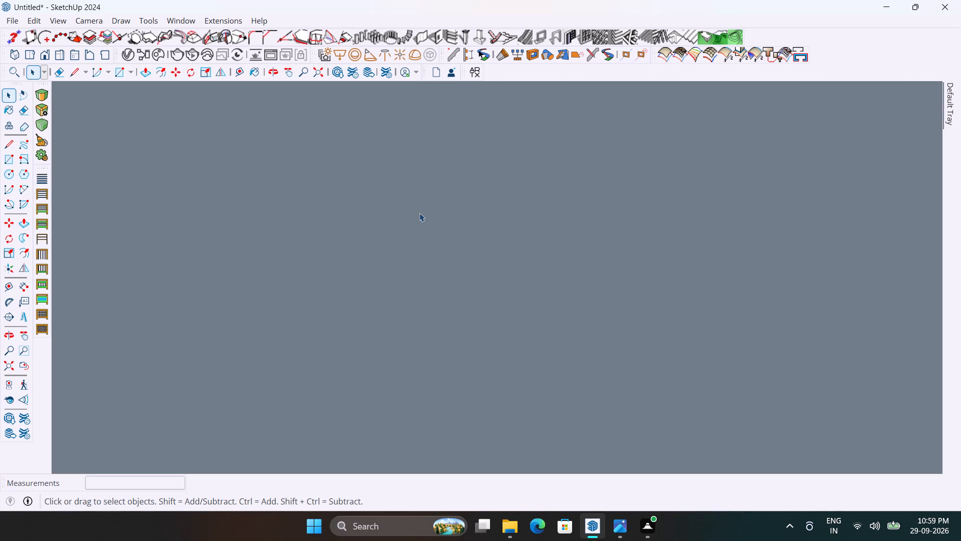
{"action": "scroll", "coordinate": [419, 213], "scroll_direction": "down", "scroll_amount": 13}
{"action": "scroll", "coordinate": [402, 143], "scroll_direction": "down", "scroll_amount": 17}
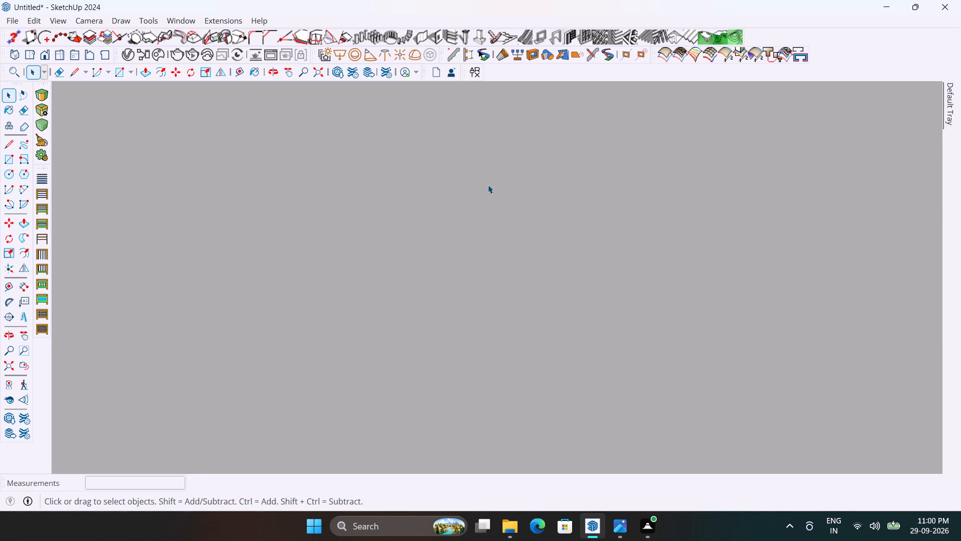
{"action": "scroll", "coordinate": [488, 185], "scroll_direction": "down", "scroll_amount": 20}
{"action": "scroll", "coordinate": [488, 185], "scroll_direction": "down", "scroll_amount": 13}
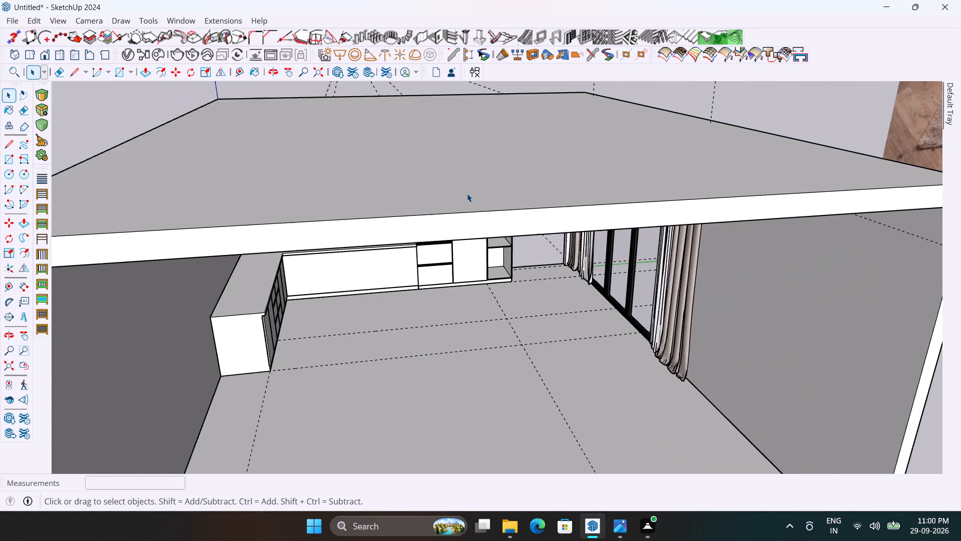
{"action": "scroll", "coordinate": [467, 193], "scroll_direction": "down", "scroll_amount": 5}
{"action": "middle_click_drag", "start_coordinate": [466, 183], "coordinate": [436, 127]}
{"action": "scroll", "coordinate": [423, 252], "scroll_direction": "up", "scroll_amount": 2}
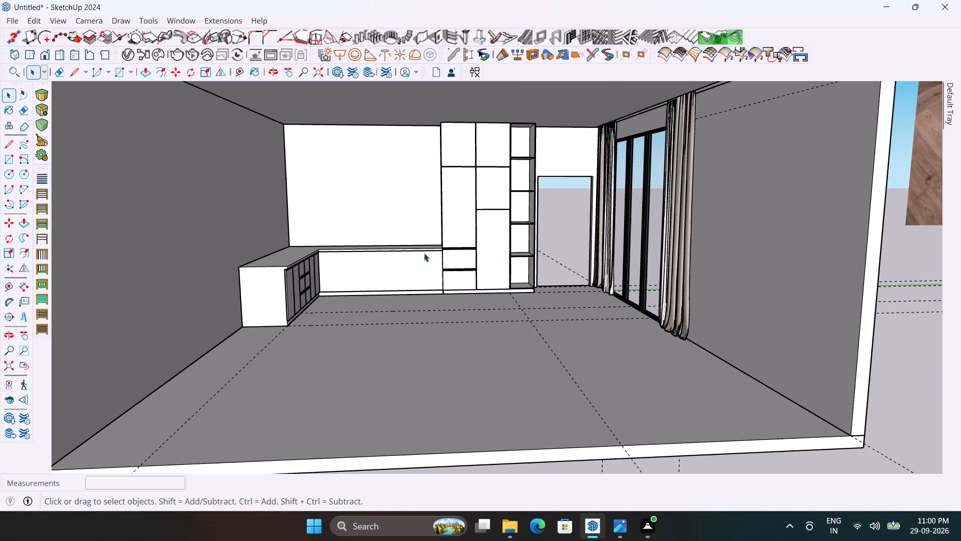
{"action": "scroll", "coordinate": [424, 253], "scroll_direction": "down", "scroll_amount": 3}
{"action": "scroll", "coordinate": [541, 146], "scroll_direction": "up", "scroll_amount": 6}
{"action": "scroll", "coordinate": [558, 183], "scroll_direction": "up", "scroll_amount": 3}
{"action": "middle_click_drag", "start_coordinate": [562, 199], "coordinate": [561, 156]}
{"action": "scroll", "coordinate": [503, 191], "scroll_direction": "down", "scroll_amount": 3}
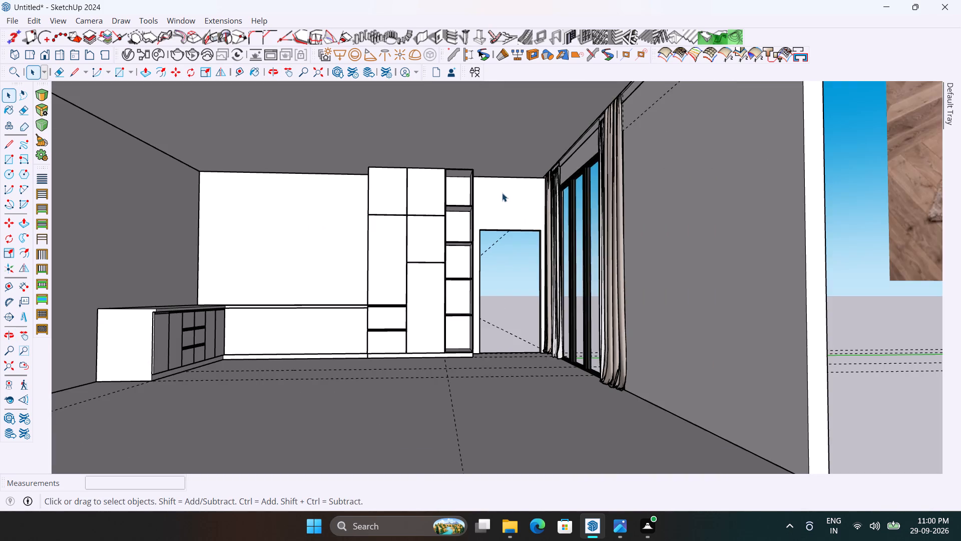
{"action": "scroll", "coordinate": [502, 193], "scroll_direction": "up", "scroll_amount": 1}
{"action": "middle_click_drag", "start_coordinate": [502, 193], "coordinate": [545, 181]}
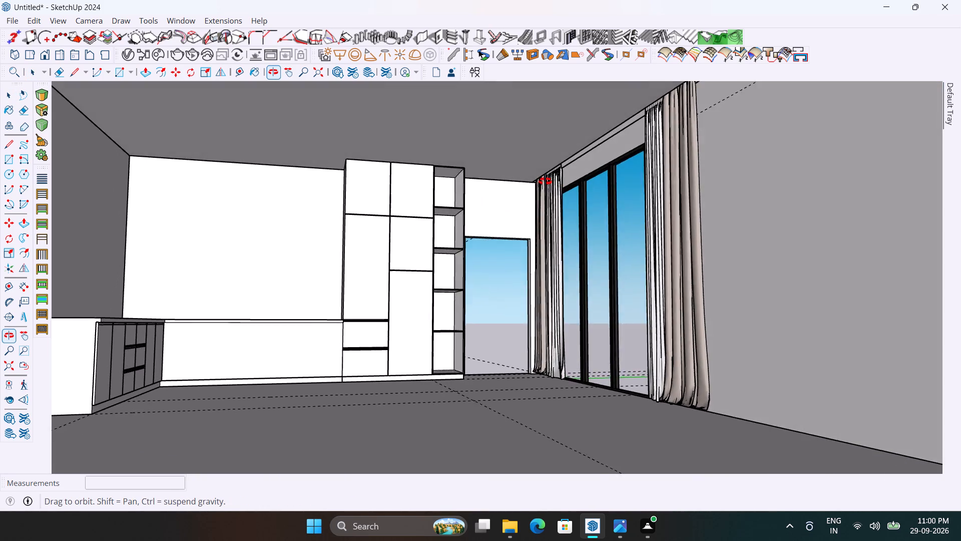
{"action": "middle_click_drag", "start_coordinate": [545, 181], "coordinate": [512, 187]}
{"action": "scroll", "coordinate": [517, 185], "scroll_direction": "down", "scroll_amount": 2}
{"action": "middle_click_drag", "start_coordinate": [521, 186], "coordinate": [525, 229]}
{"action": "scroll", "coordinate": [599, 220], "scroll_direction": "down", "scroll_amount": 2}
{"action": "scroll", "coordinate": [543, 279], "scroll_direction": "up", "scroll_amount": 2}
{"action": "scroll", "coordinate": [534, 230], "scroll_direction": "down", "scroll_amount": 3}
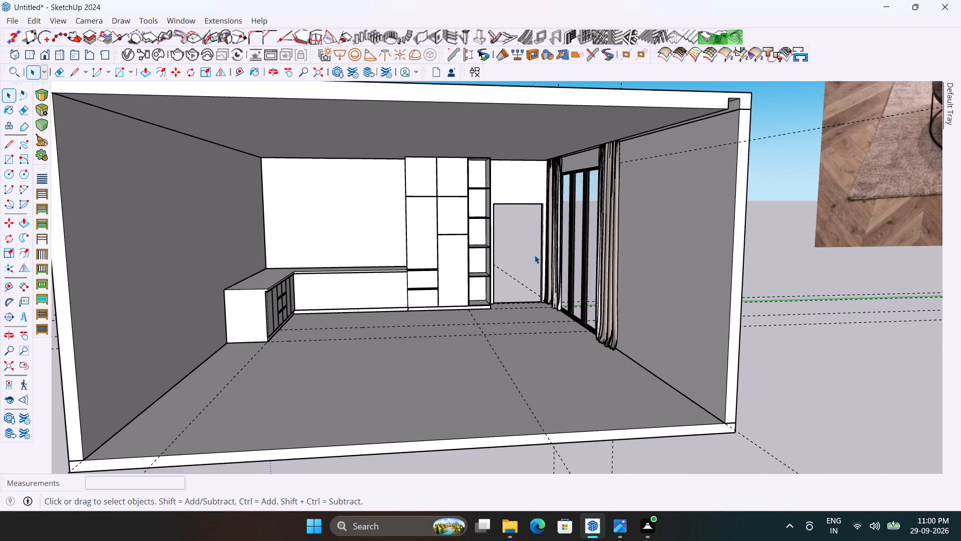
Examine the whole room from its open front and outside, alongside the reference photo.
{"action": "middle_click_drag", "start_coordinate": [533, 258], "coordinate": [531, 273]}
{"action": "scroll", "coordinate": [528, 256], "scroll_direction": "down", "scroll_amount": 3}
{"action": "middle_click_drag", "start_coordinate": [526, 267], "coordinate": [496, 269]}
{"action": "scroll", "coordinate": [497, 318], "scroll_direction": "down", "scroll_amount": 2}
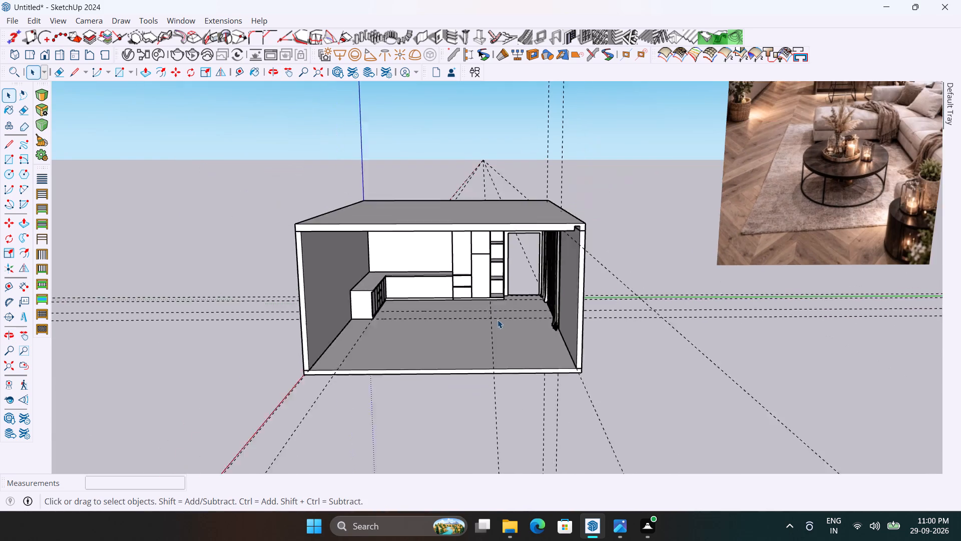
{"action": "scroll", "coordinate": [498, 320], "scroll_direction": "down", "scroll_amount": 2}
{"action": "scroll", "coordinate": [508, 311], "scroll_direction": "up", "scroll_amount": 3}
{"action": "middle_click_drag", "start_coordinate": [499, 311], "coordinate": [482, 331]}
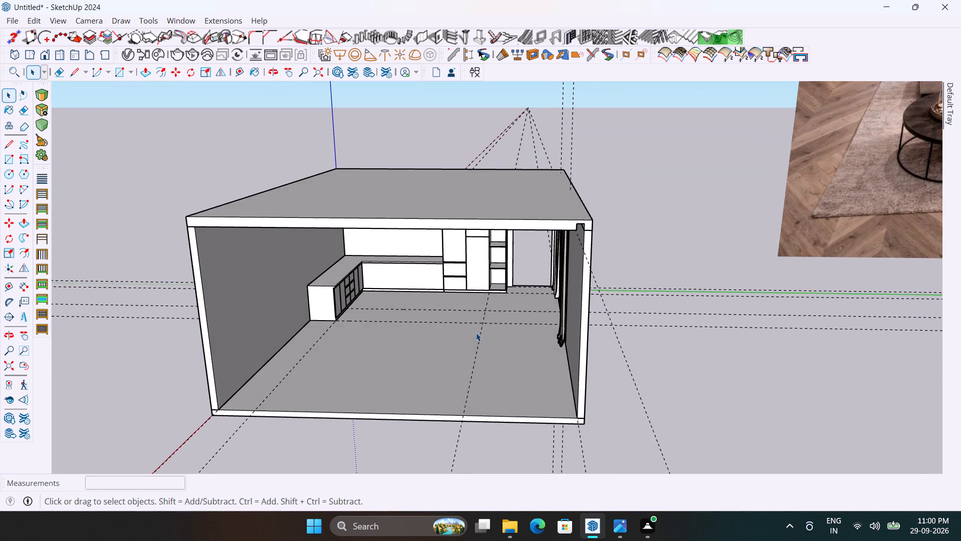
{"action": "scroll", "coordinate": [418, 334], "scroll_direction": "up", "scroll_amount": 4}
{"action": "scroll", "coordinate": [419, 333], "scroll_direction": "down", "scroll_amount": 3}
{"action": "middle_click_drag", "start_coordinate": [419, 334], "coordinate": [379, 285]}
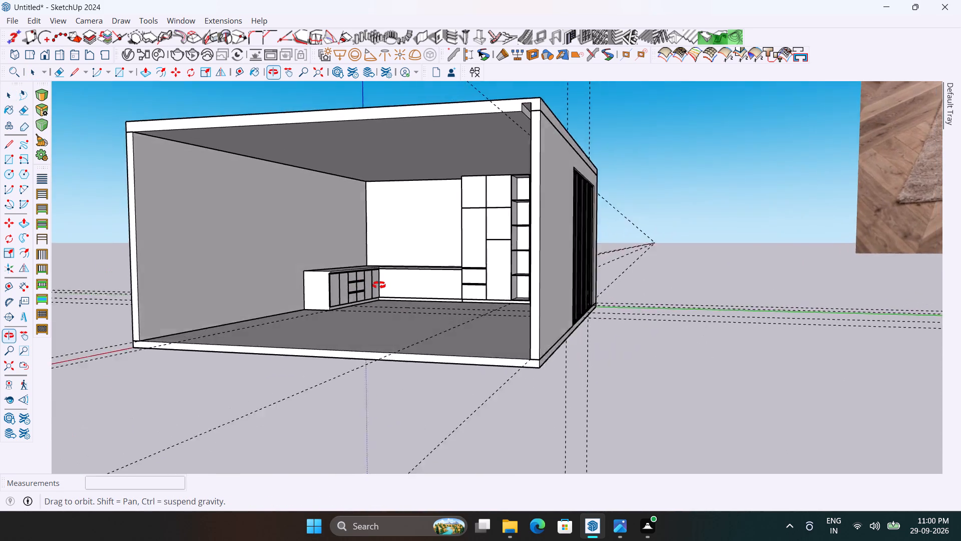
{"action": "middle_click_drag", "start_coordinate": [379, 285], "coordinate": [394, 292]}
{"action": "scroll", "coordinate": [397, 298], "scroll_direction": "down", "scroll_amount": 4}
{"action": "middle_click_drag", "start_coordinate": [402, 303], "coordinate": [422, 304]}
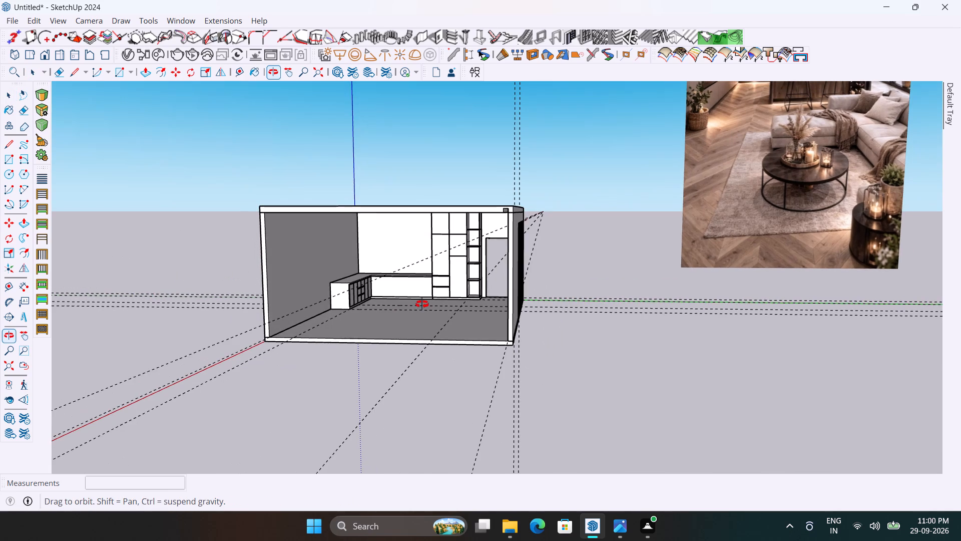
{"action": "middle_click_drag", "start_coordinate": [422, 304], "coordinate": [421, 303]}
{"action": "scroll", "coordinate": [401, 311], "scroll_direction": "up", "scroll_amount": 2}
{"action": "scroll", "coordinate": [401, 311], "scroll_direction": "down", "scroll_amount": 2}
{"action": "middle_click_drag", "start_coordinate": [403, 311], "coordinate": [402, 311]}
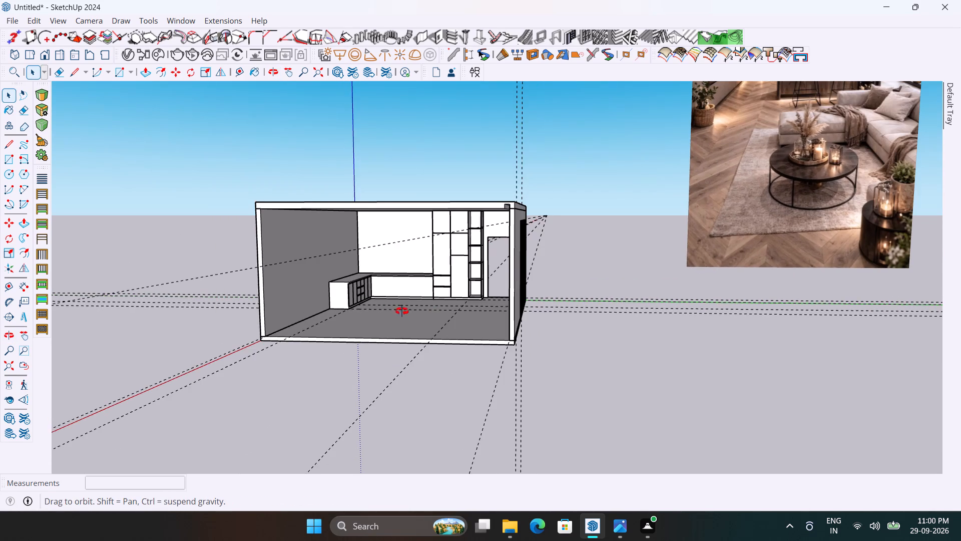
Examine the L-shaped kitchen base cabinets and countertop, including their doors, drawers and inner corner.
{"action": "middle_click_drag", "start_coordinate": [402, 311], "coordinate": [327, 328]}
{"action": "scroll", "coordinate": [369, 275], "scroll_direction": "up", "scroll_amount": 7}
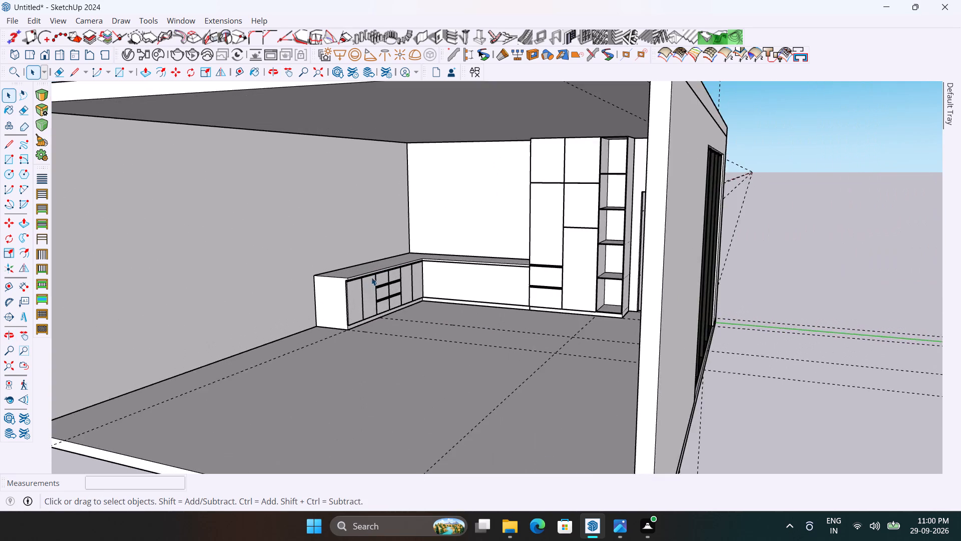
{"action": "scroll", "coordinate": [371, 280], "scroll_direction": "down", "scroll_amount": 3}
{"action": "scroll", "coordinate": [291, 315], "scroll_direction": "up", "scroll_amount": 4}
{"action": "middle_click_drag", "start_coordinate": [337, 314], "coordinate": [308, 325]}
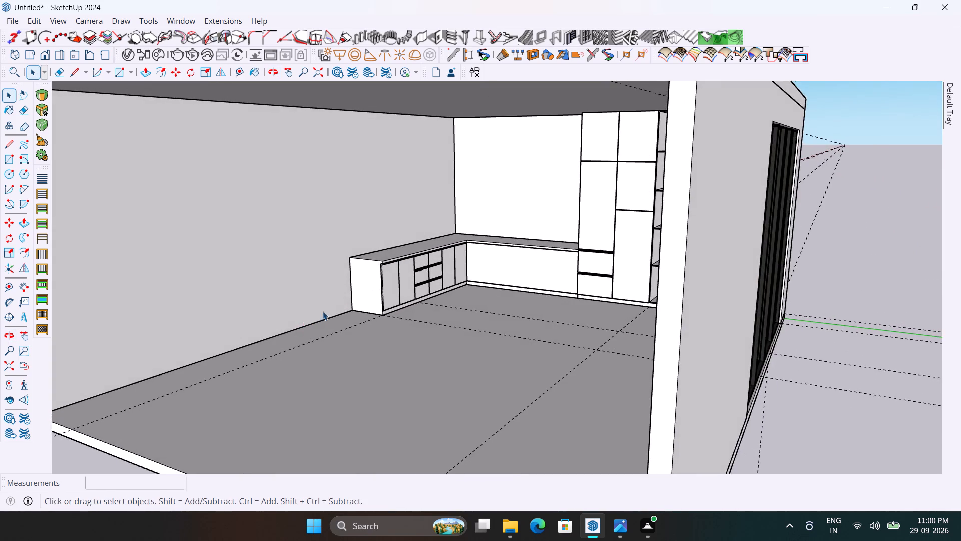
{"action": "scroll", "coordinate": [333, 301], "scroll_direction": "up", "scroll_amount": 4}
{"action": "scroll", "coordinate": [384, 290], "scroll_direction": "up", "scroll_amount": 2}
{"action": "scroll", "coordinate": [483, 253], "scroll_direction": "up", "scroll_amount": 7}
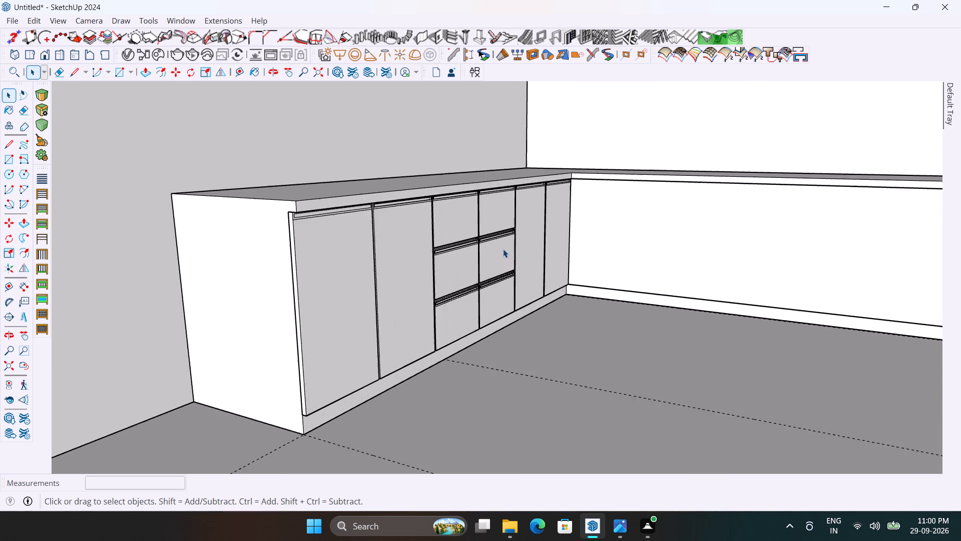
{"action": "scroll", "coordinate": [289, 262], "scroll_direction": "down", "scroll_amount": 7}
{"action": "middle_click_drag", "start_coordinate": [450, 239], "coordinate": [476, 275]}
{"action": "scroll", "coordinate": [452, 231], "scroll_direction": "up", "scroll_amount": 4}
{"action": "scroll", "coordinate": [406, 224], "scroll_direction": "up", "scroll_amount": 3}
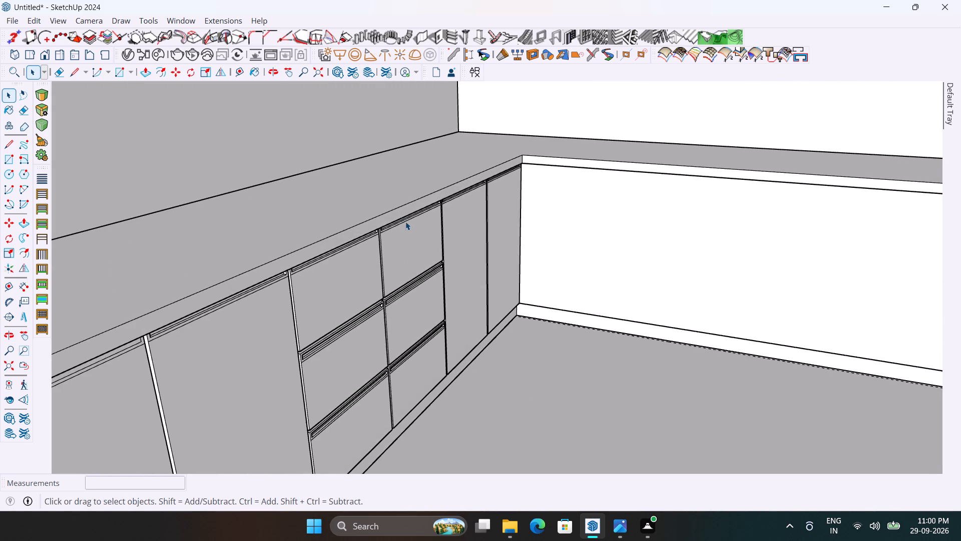
{"action": "scroll", "coordinate": [406, 220], "scroll_direction": "down", "scroll_amount": 2}
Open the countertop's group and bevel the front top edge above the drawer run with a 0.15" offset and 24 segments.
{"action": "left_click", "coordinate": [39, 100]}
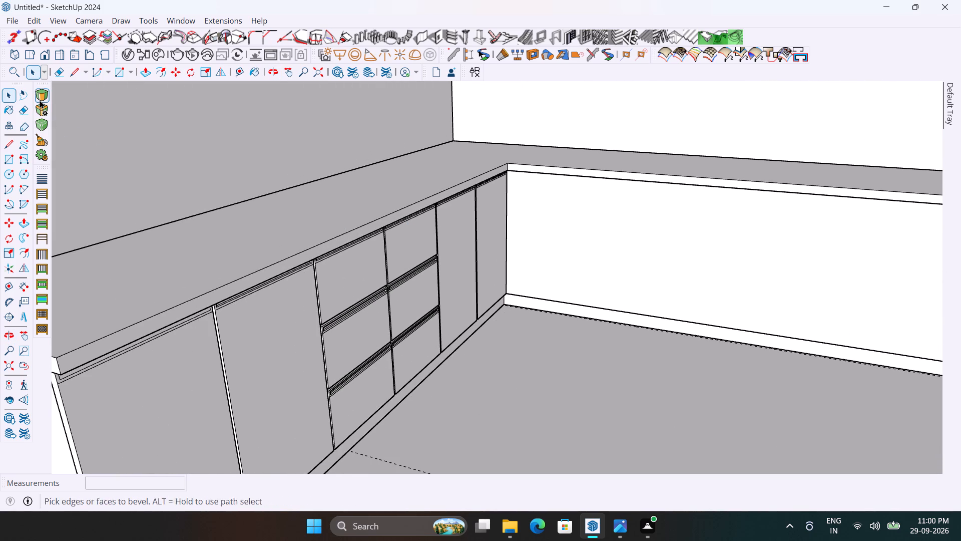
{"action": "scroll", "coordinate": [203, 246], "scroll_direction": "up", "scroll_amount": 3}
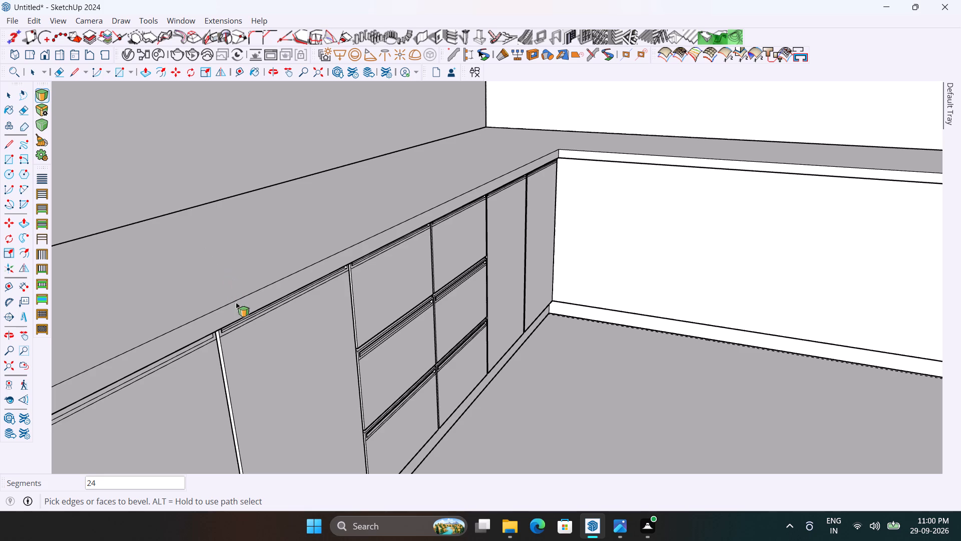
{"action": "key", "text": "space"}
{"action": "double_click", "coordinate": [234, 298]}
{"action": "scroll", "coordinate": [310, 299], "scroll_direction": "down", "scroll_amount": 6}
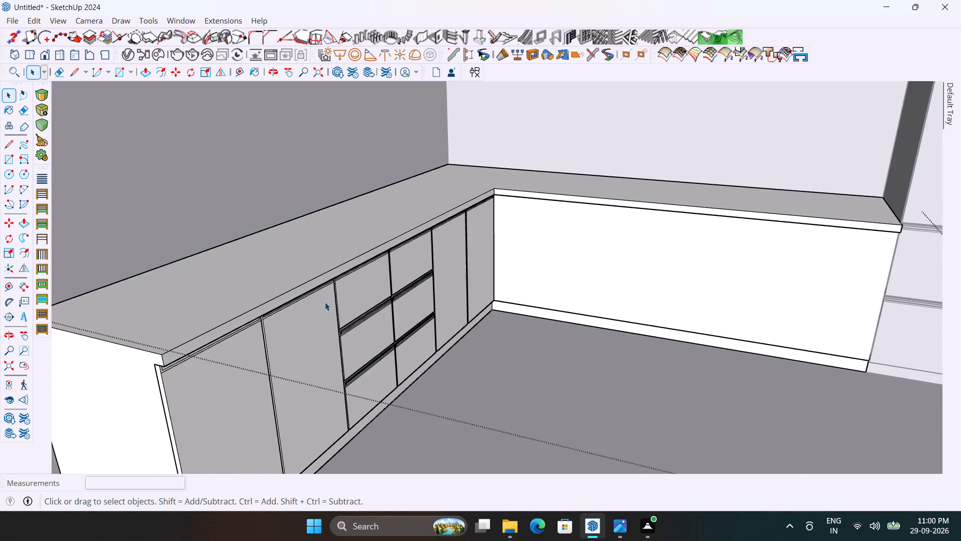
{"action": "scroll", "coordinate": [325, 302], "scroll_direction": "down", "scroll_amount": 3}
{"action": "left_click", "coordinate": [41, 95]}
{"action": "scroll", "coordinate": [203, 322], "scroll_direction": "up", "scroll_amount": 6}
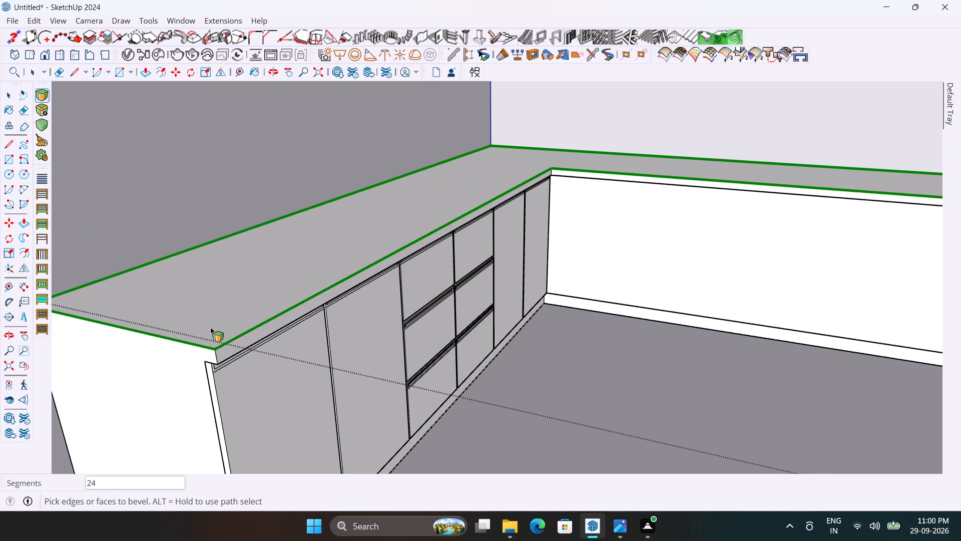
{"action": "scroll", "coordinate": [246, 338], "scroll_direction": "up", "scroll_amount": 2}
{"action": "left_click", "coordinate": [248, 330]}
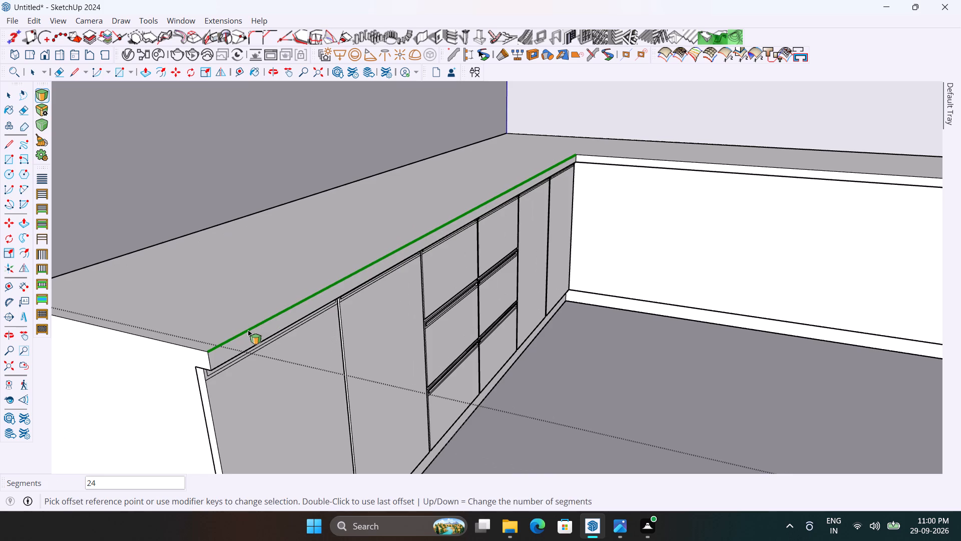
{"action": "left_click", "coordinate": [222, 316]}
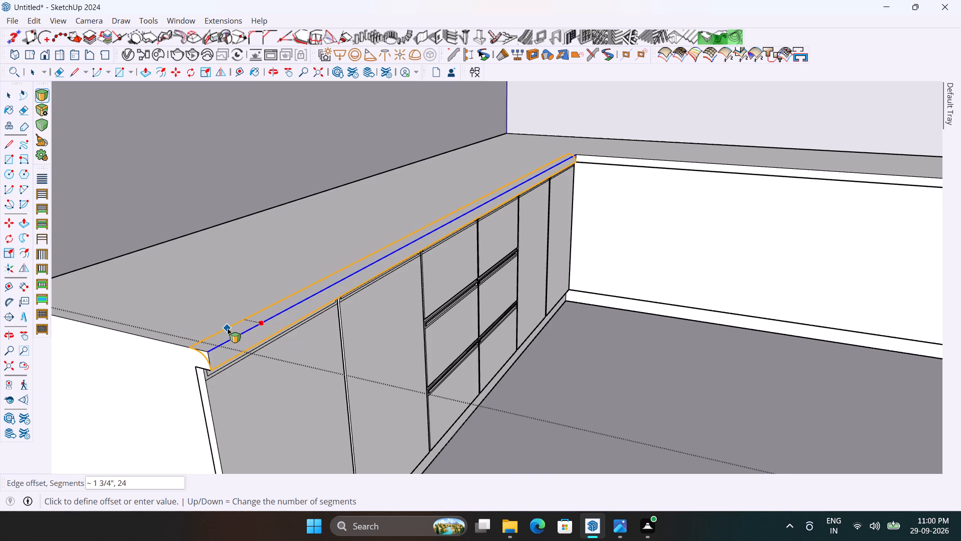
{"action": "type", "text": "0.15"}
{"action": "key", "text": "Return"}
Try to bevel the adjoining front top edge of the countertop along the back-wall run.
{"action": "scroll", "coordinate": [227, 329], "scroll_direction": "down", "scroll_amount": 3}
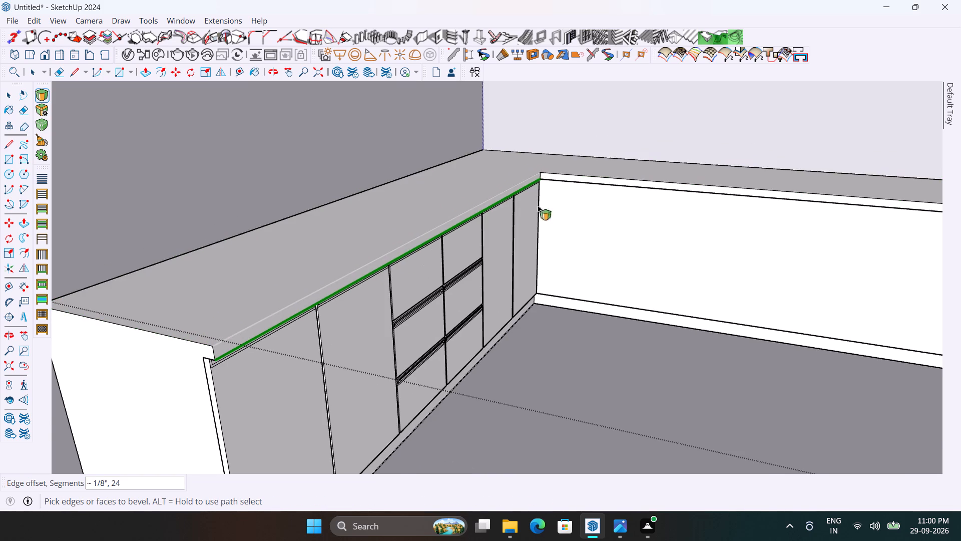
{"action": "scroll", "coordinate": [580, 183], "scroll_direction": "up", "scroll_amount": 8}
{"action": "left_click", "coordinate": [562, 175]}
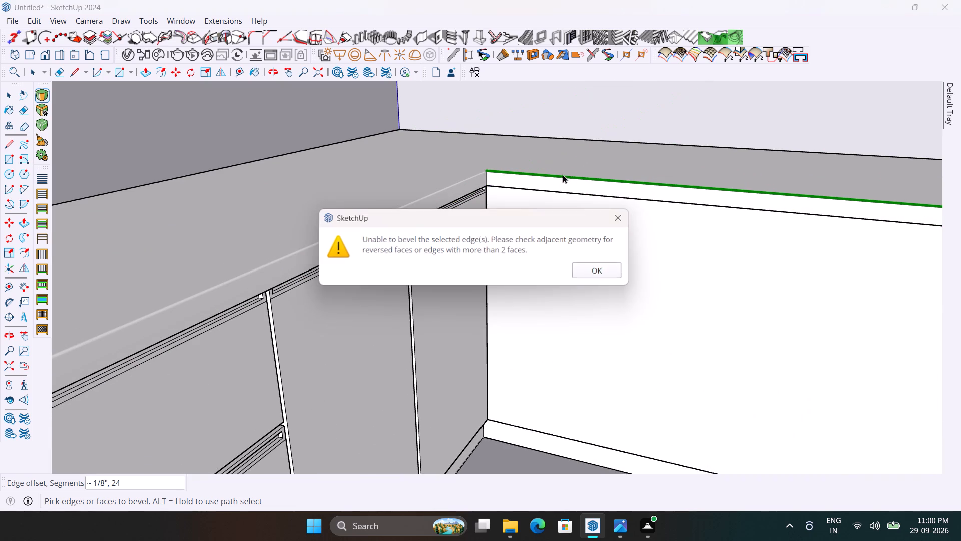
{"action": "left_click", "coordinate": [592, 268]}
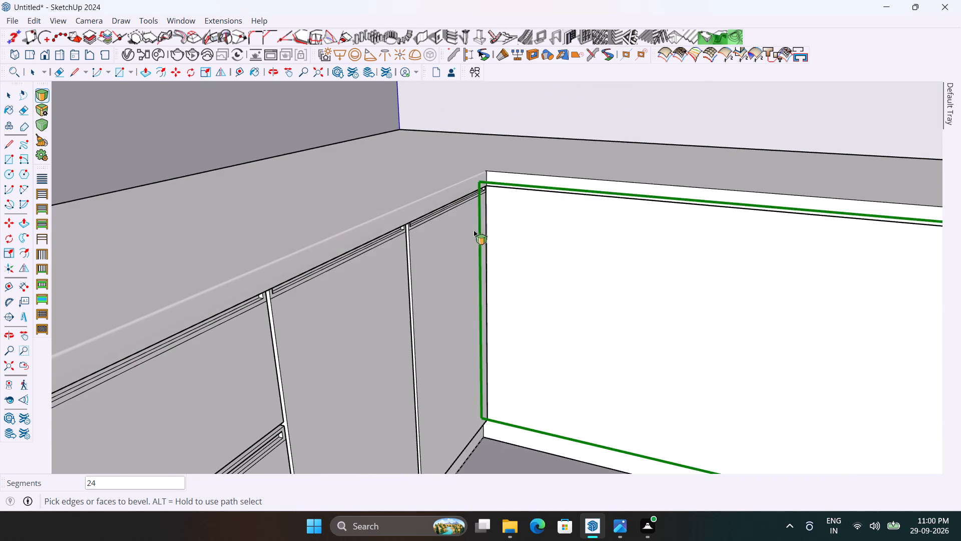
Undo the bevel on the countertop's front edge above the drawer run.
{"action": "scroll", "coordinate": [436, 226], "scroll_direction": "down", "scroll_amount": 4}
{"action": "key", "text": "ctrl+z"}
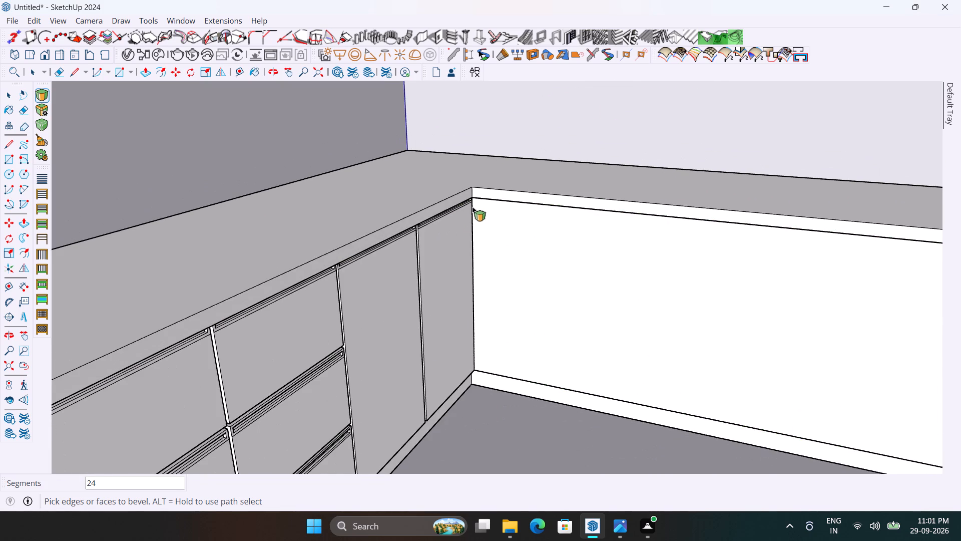
Weld the two front top edges of the countertop that meet at the inner corner.
{"action": "scroll", "coordinate": [468, 190], "scroll_direction": "up", "scroll_amount": 6}
{"action": "key", "text": "space"}
{"action": "scroll", "coordinate": [468, 190], "scroll_direction": "up", "scroll_amount": 3}
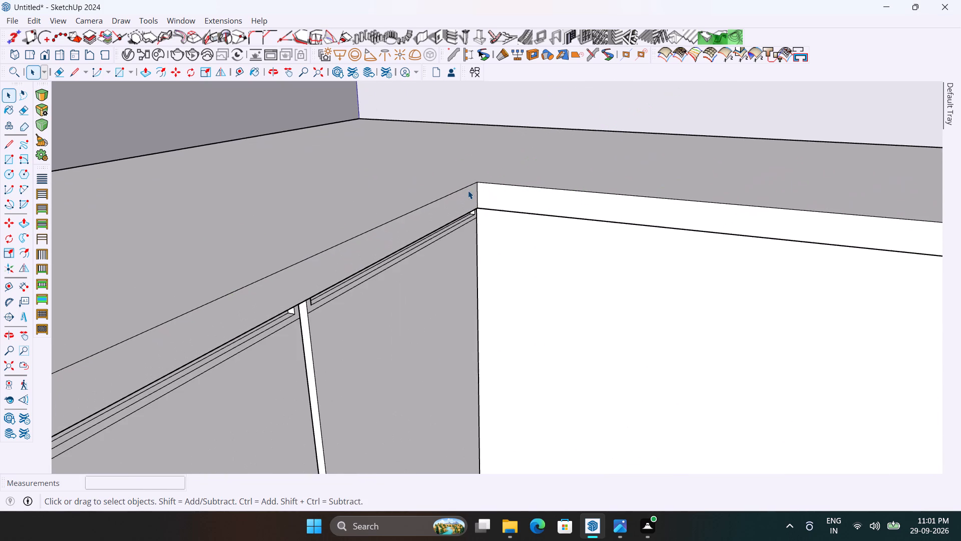
{"action": "middle_click_drag", "start_coordinate": [468, 190], "coordinate": [486, 219]}
{"action": "scroll", "coordinate": [513, 265], "scroll_direction": "up", "scroll_amount": 9}
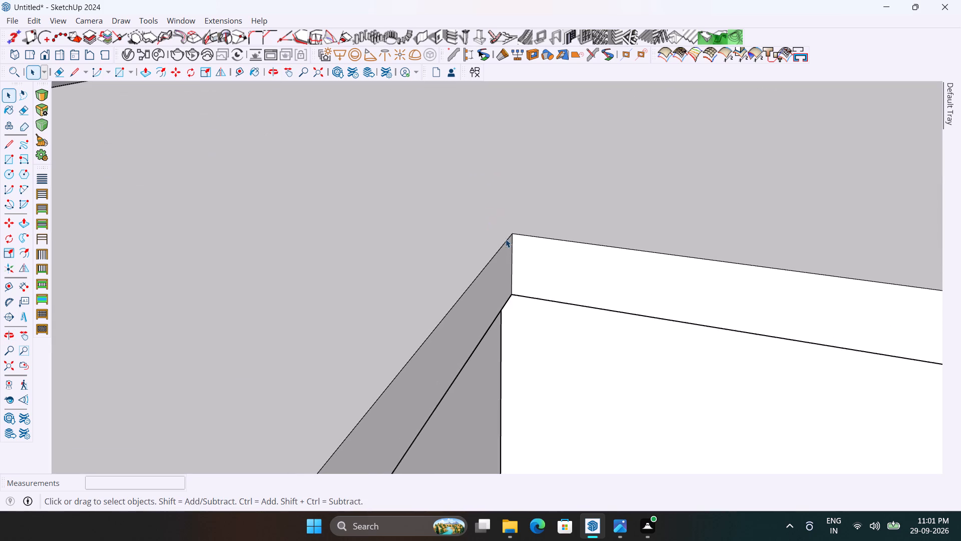
{"action": "scroll", "coordinate": [511, 235], "scroll_direction": "up", "scroll_amount": 4}
{"action": "left_click", "coordinate": [509, 234], "text": "ctrl"}
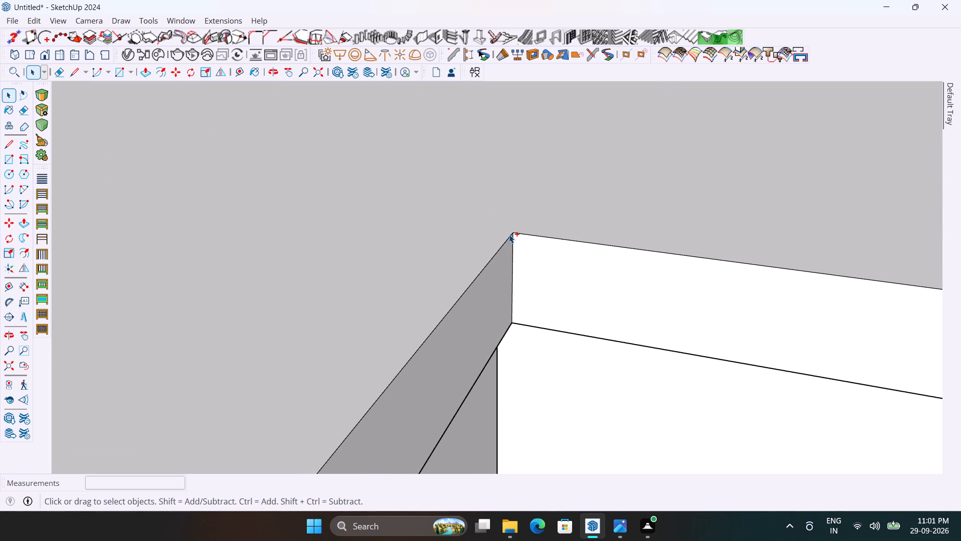
{"action": "left_click", "coordinate": [520, 232], "text": "ctrl"}
{"action": "right_click", "coordinate": [520, 232]}
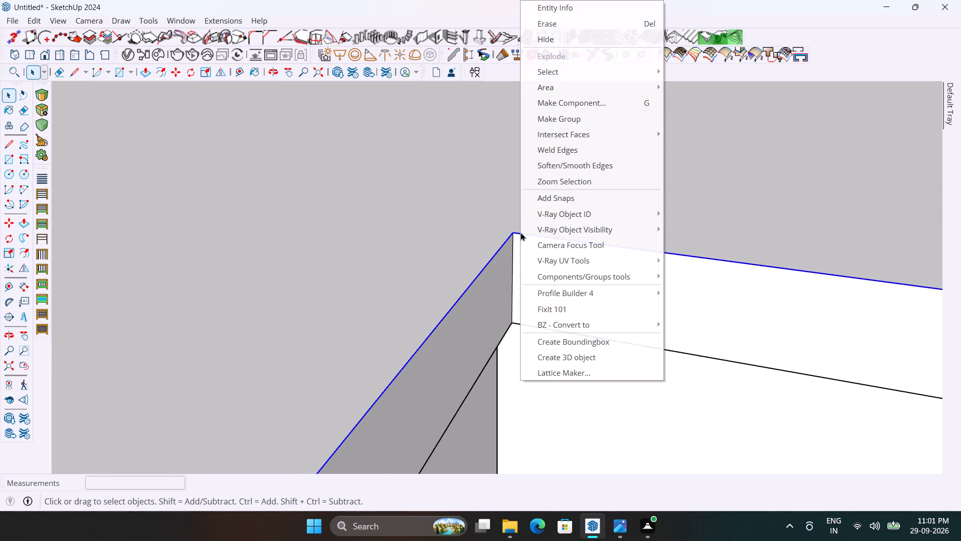
{"action": "left_click", "coordinate": [548, 154]}
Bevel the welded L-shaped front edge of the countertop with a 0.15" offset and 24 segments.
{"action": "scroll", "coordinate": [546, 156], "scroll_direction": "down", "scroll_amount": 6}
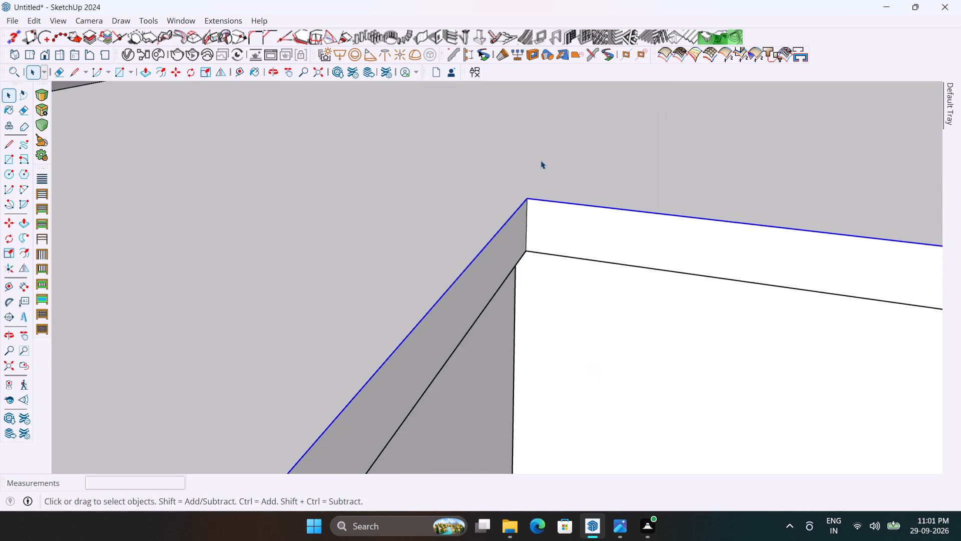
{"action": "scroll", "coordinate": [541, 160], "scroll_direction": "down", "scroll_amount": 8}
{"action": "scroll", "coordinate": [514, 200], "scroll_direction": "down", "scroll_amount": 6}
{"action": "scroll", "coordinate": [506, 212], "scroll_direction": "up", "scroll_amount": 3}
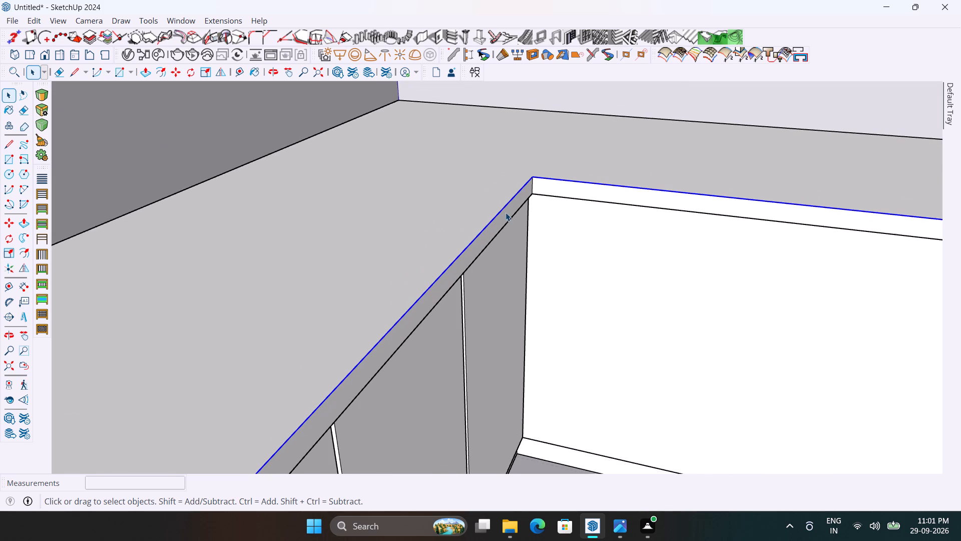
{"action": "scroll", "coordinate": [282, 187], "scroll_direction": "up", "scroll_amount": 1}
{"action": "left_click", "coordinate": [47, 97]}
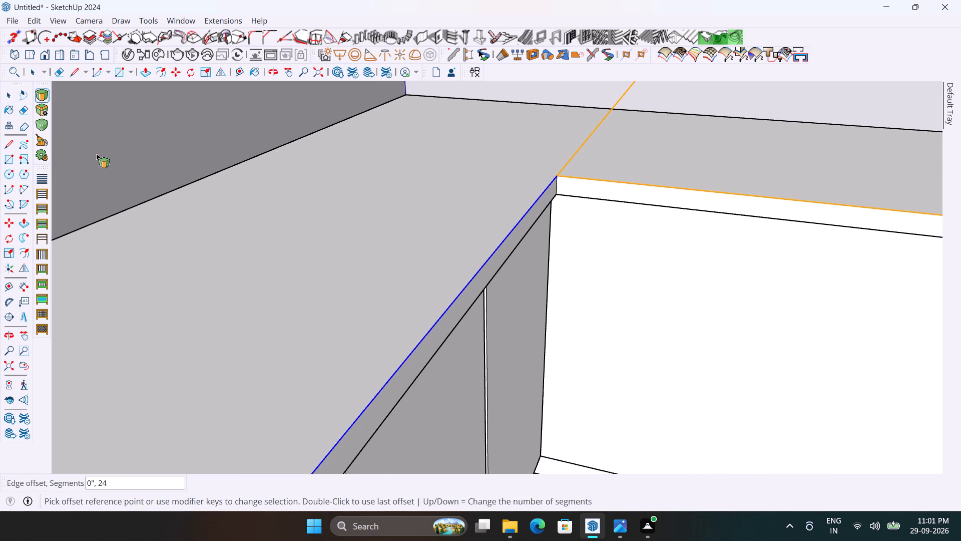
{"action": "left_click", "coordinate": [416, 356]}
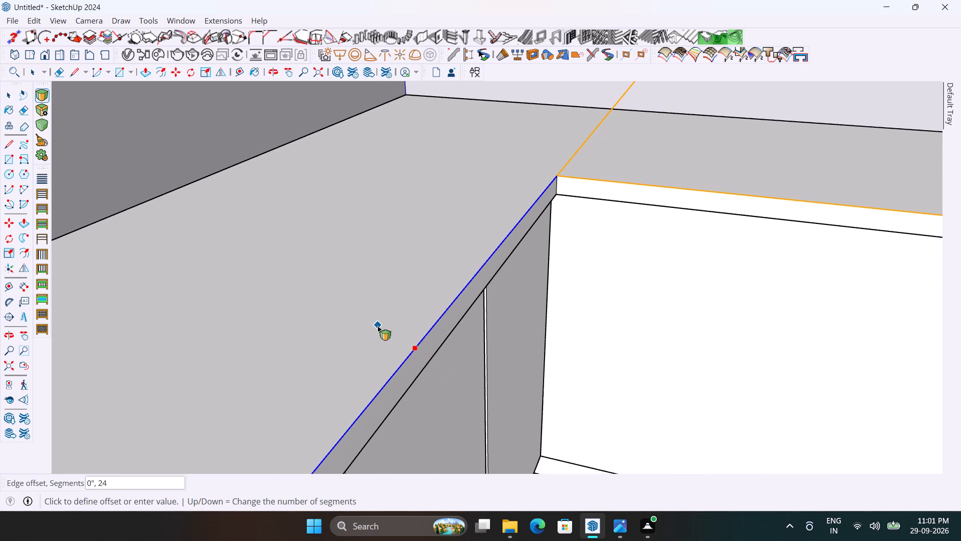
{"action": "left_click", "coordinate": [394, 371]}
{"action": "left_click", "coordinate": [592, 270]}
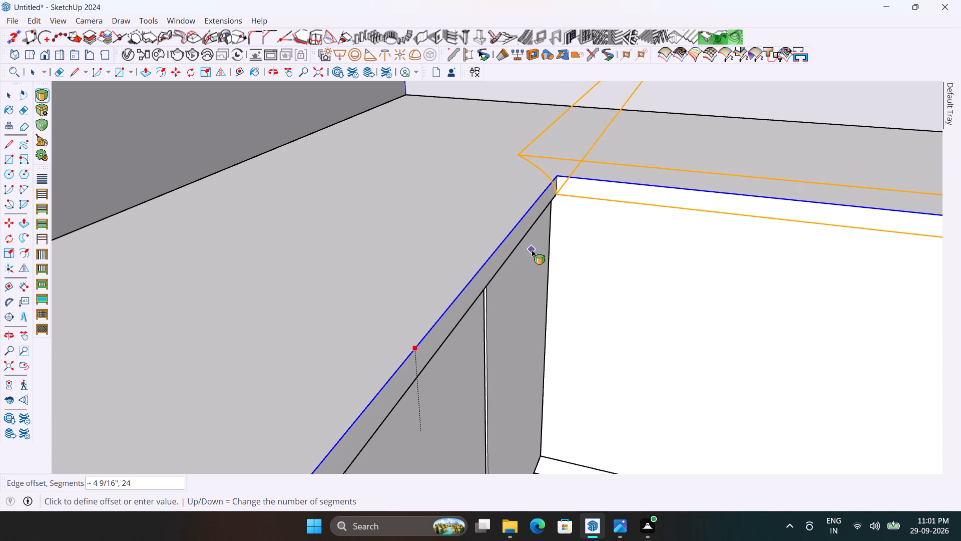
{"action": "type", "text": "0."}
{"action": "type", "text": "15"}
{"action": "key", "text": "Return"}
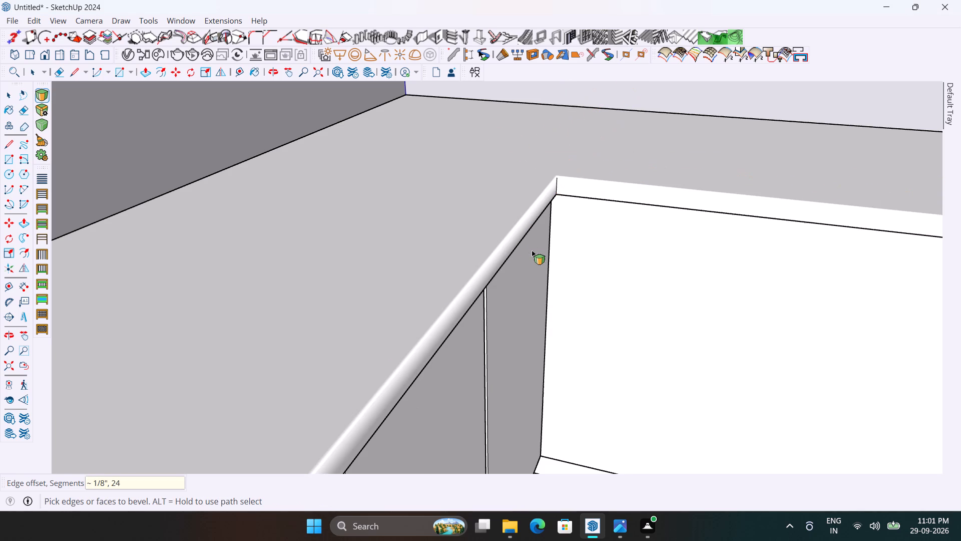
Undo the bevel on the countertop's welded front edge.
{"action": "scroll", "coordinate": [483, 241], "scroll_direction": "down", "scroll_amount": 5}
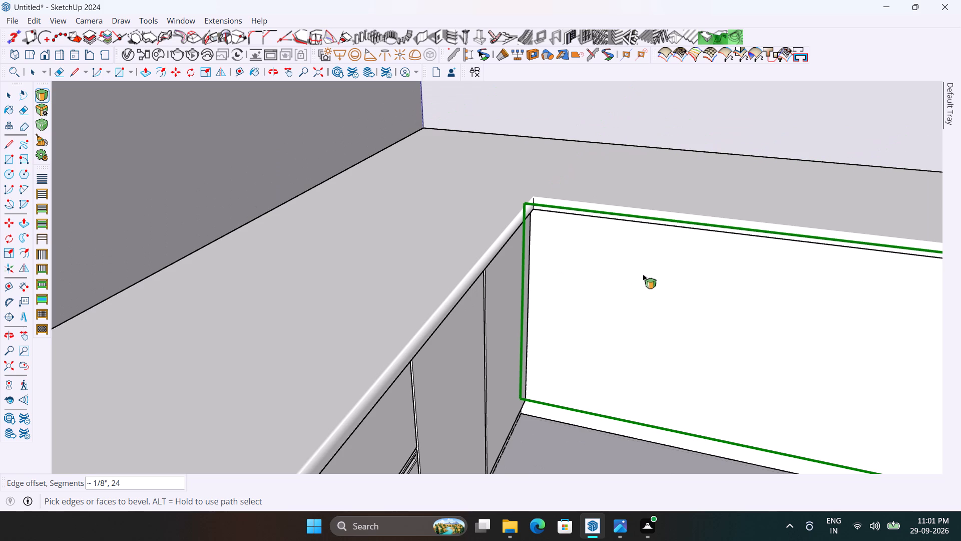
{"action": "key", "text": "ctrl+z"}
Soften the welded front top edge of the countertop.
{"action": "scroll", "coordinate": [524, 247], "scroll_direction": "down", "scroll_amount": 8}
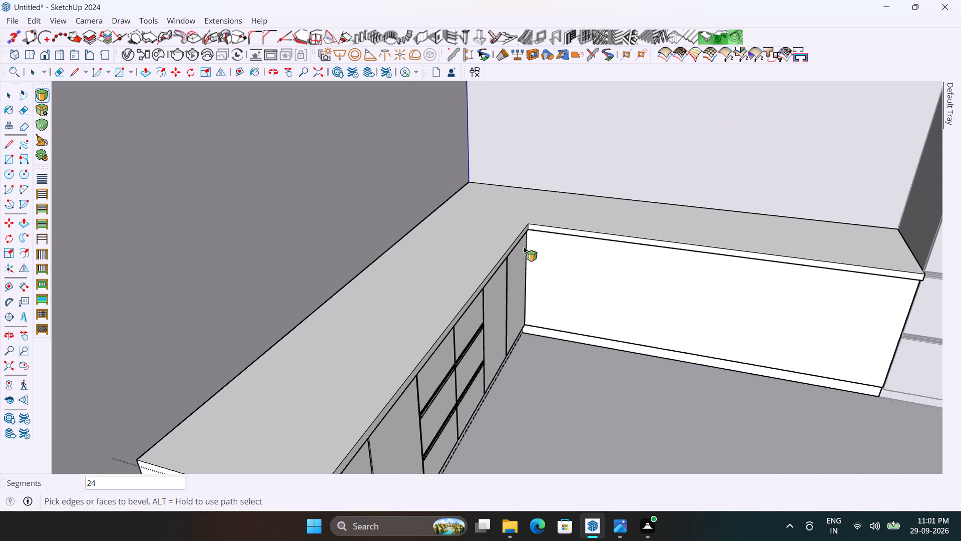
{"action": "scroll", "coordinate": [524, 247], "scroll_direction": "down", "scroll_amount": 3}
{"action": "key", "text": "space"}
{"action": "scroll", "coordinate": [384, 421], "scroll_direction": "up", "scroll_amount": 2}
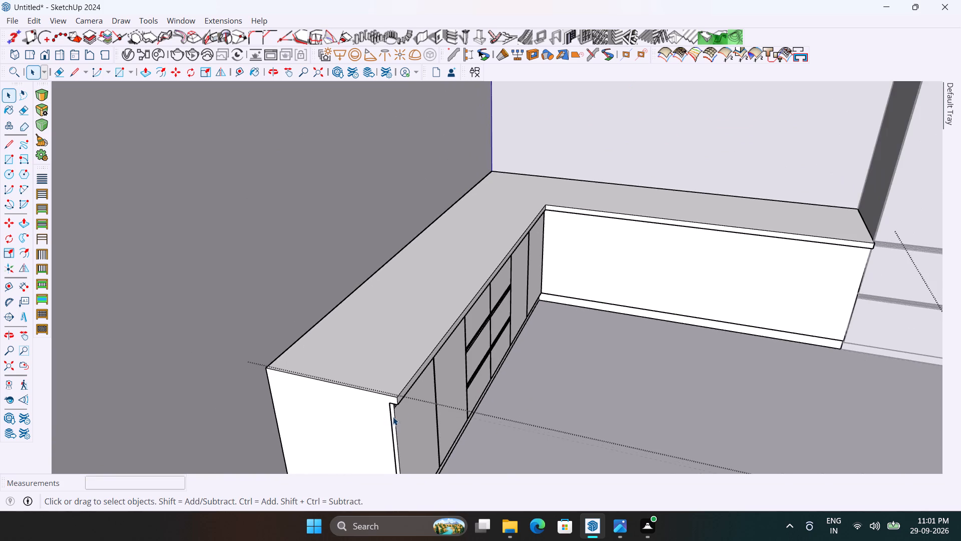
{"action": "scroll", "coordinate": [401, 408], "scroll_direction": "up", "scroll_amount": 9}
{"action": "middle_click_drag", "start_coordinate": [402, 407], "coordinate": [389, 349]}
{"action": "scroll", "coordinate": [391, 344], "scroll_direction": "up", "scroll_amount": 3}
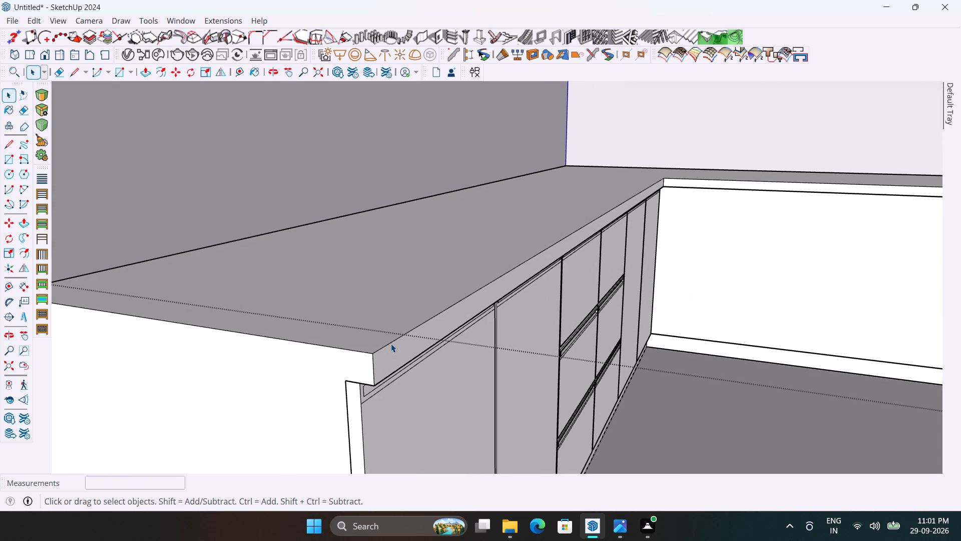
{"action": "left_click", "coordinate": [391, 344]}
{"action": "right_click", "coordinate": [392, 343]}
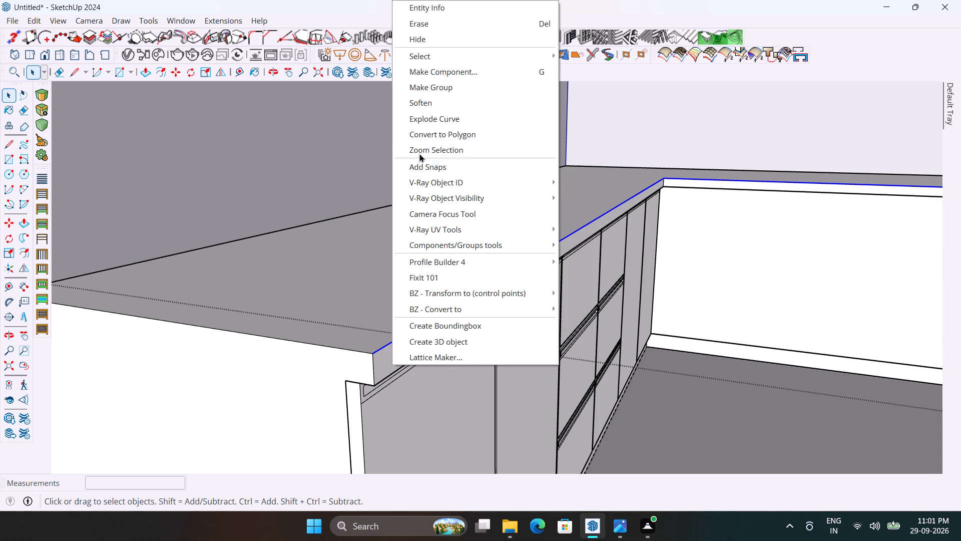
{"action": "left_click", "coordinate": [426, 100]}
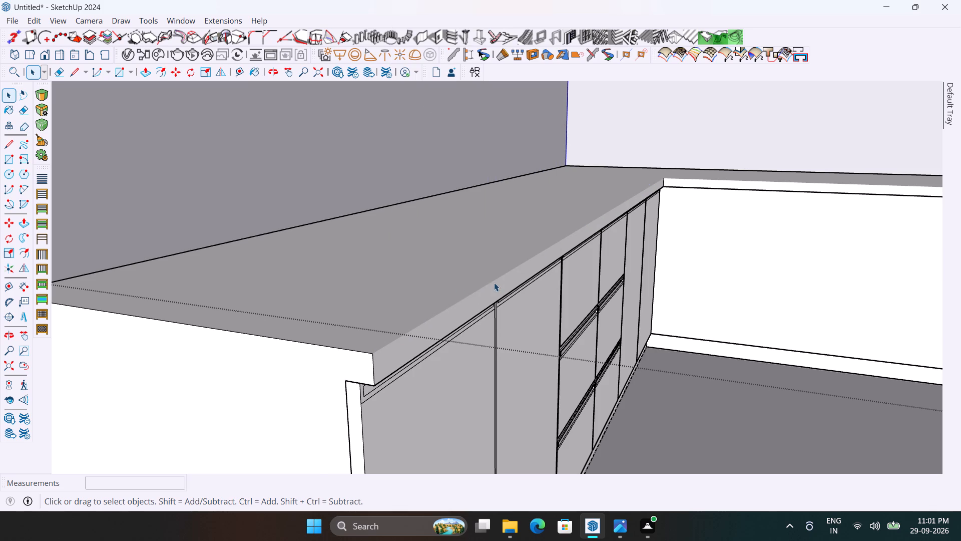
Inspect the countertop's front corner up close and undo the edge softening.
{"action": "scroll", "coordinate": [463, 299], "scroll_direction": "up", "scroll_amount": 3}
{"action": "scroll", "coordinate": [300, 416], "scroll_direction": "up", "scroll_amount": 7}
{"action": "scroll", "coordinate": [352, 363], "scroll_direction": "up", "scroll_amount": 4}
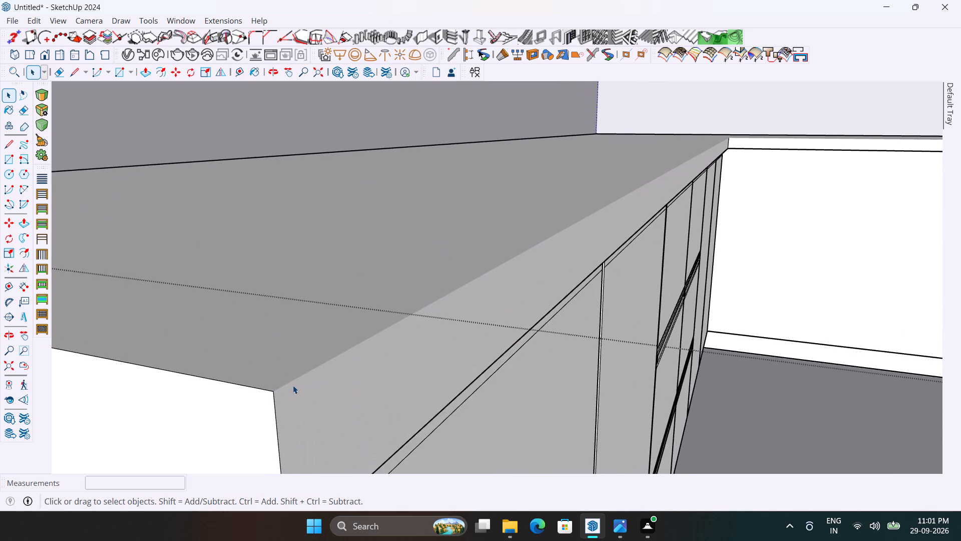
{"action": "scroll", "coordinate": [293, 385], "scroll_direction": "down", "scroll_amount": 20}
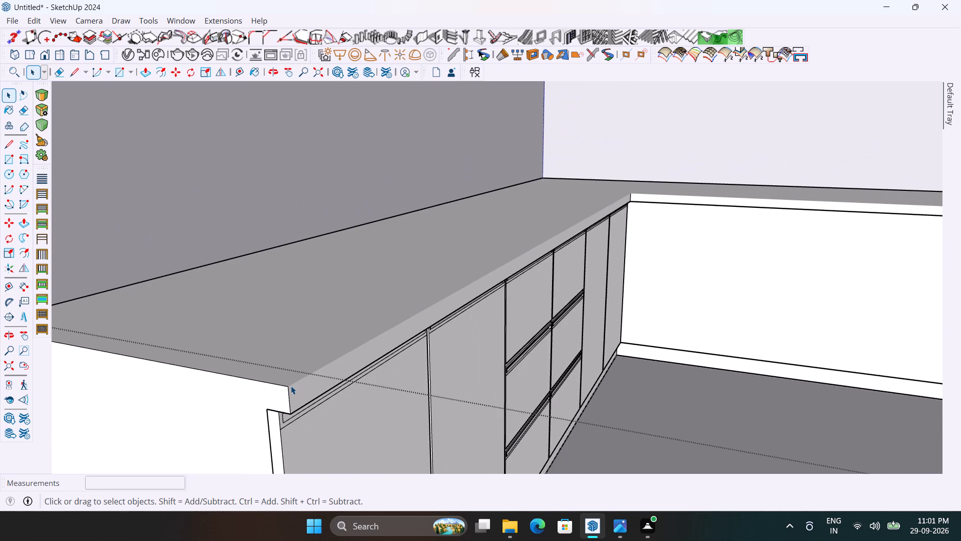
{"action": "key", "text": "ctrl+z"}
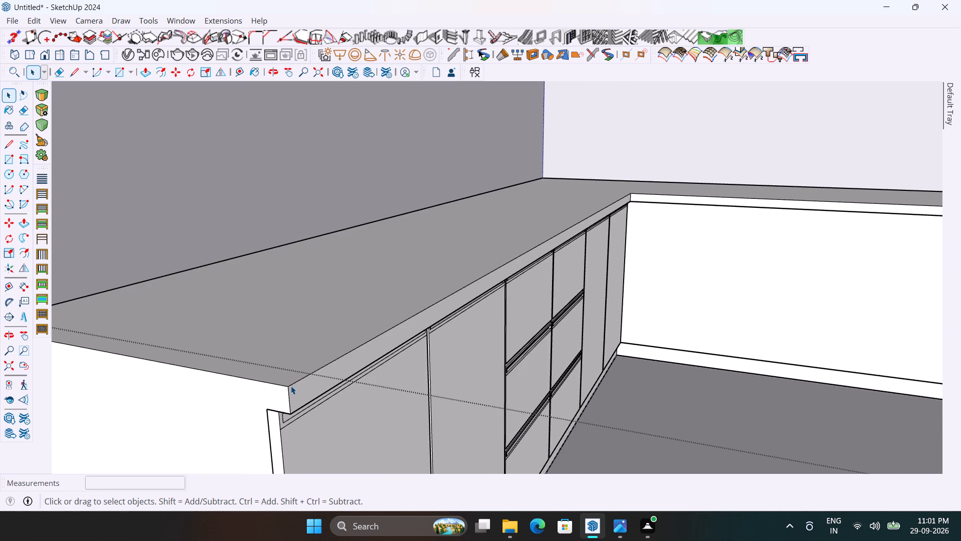
Convert the welded L-shaped front top edge of the countertop to a polygon.
{"action": "left_click", "coordinate": [292, 385]}
{"action": "right_click", "coordinate": [292, 385]}
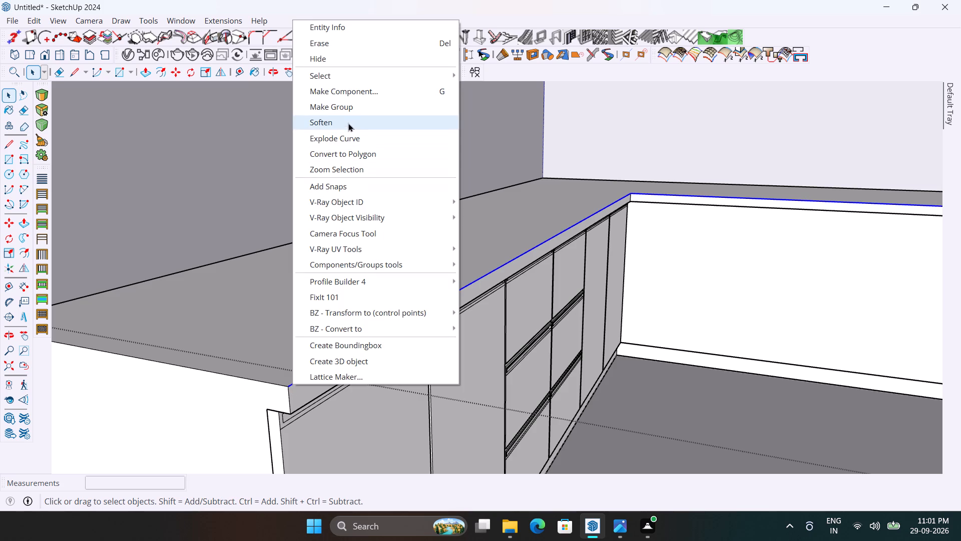
{"action": "left_click", "coordinate": [213, 261]}
{"action": "scroll", "coordinate": [335, 291], "scroll_direction": "down", "scroll_amount": 8}
{"action": "middle_click", "coordinate": [335, 294]}
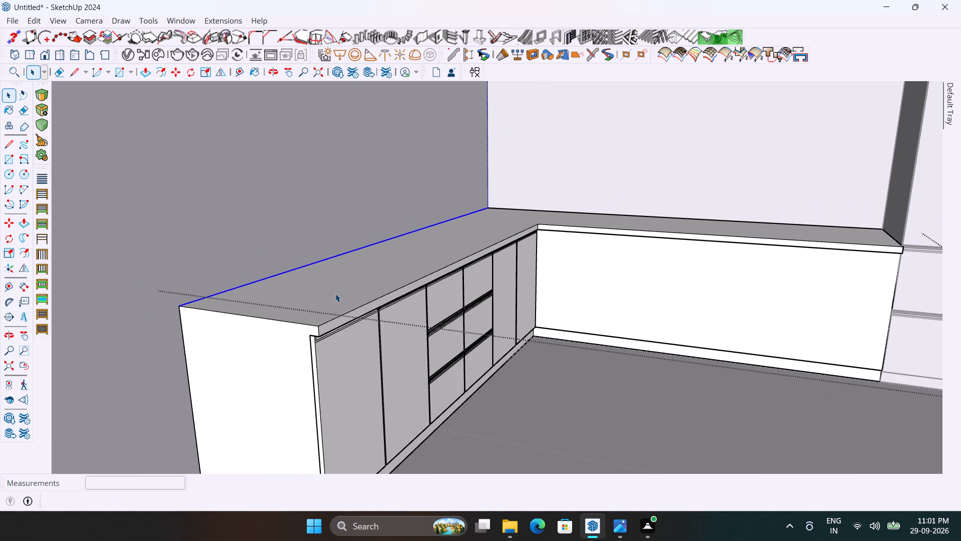
{"action": "scroll", "coordinate": [349, 323], "scroll_direction": "down", "scroll_amount": 1}
{"action": "scroll", "coordinate": [349, 323], "scroll_direction": "up", "scroll_amount": 3}
{"action": "right_click", "coordinate": [349, 308]}
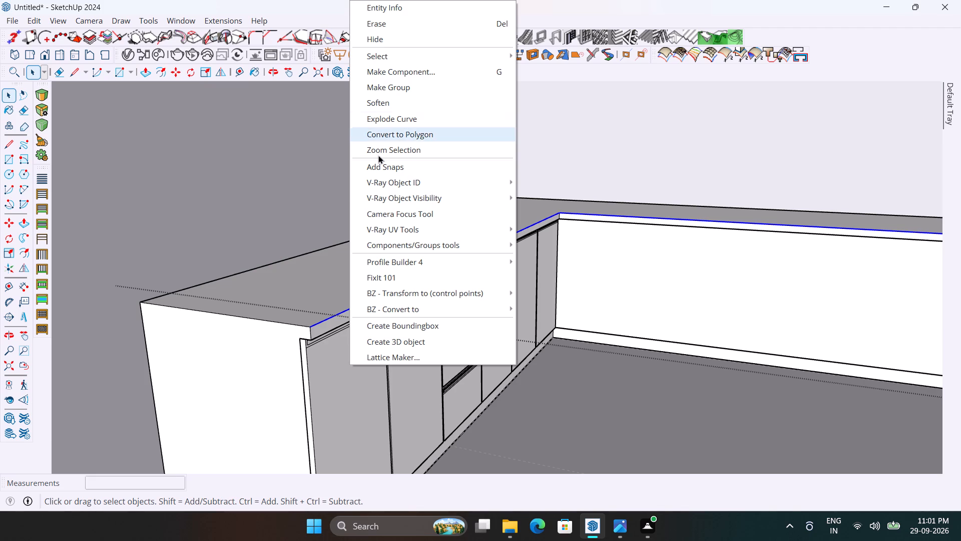
{"action": "scroll", "coordinate": [316, 242], "scroll_direction": "down", "scroll_amount": 5}
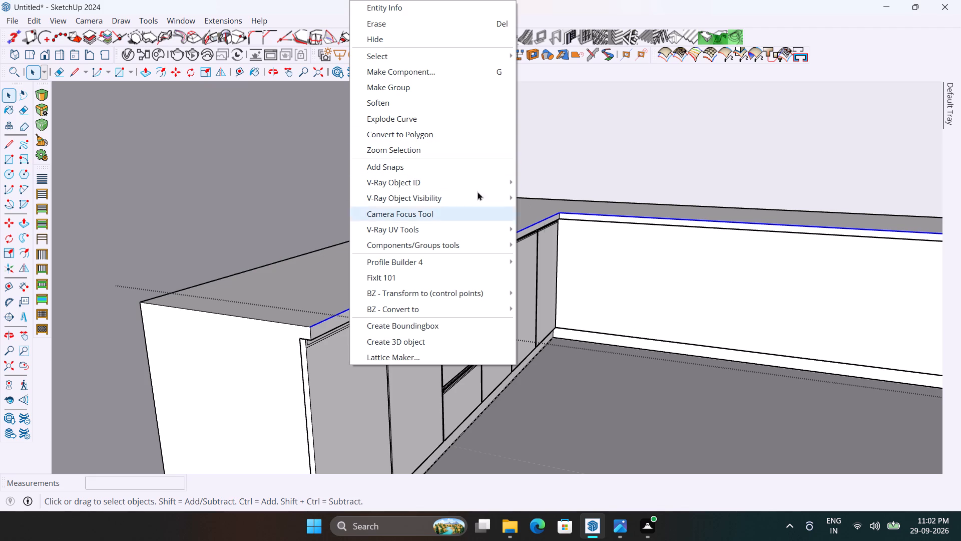
{"action": "left_click", "coordinate": [410, 141]}
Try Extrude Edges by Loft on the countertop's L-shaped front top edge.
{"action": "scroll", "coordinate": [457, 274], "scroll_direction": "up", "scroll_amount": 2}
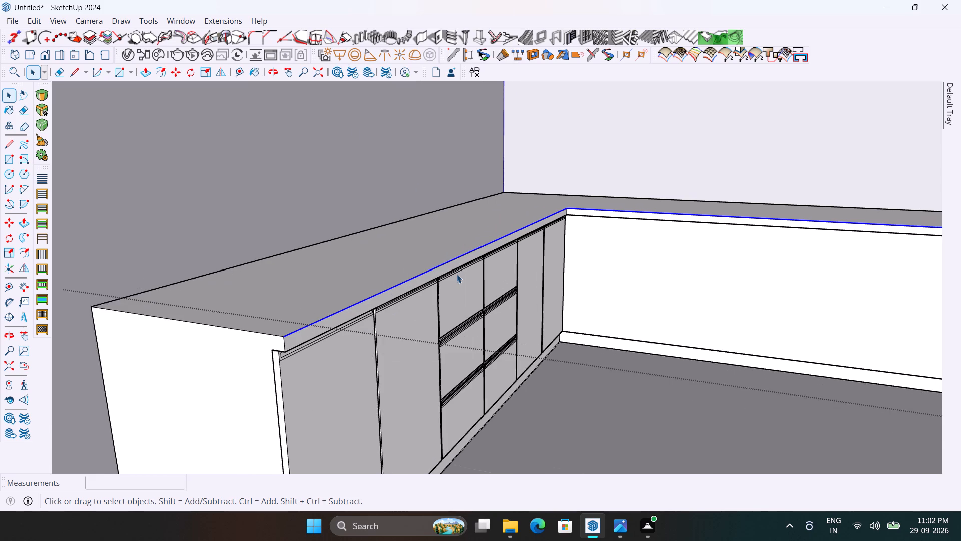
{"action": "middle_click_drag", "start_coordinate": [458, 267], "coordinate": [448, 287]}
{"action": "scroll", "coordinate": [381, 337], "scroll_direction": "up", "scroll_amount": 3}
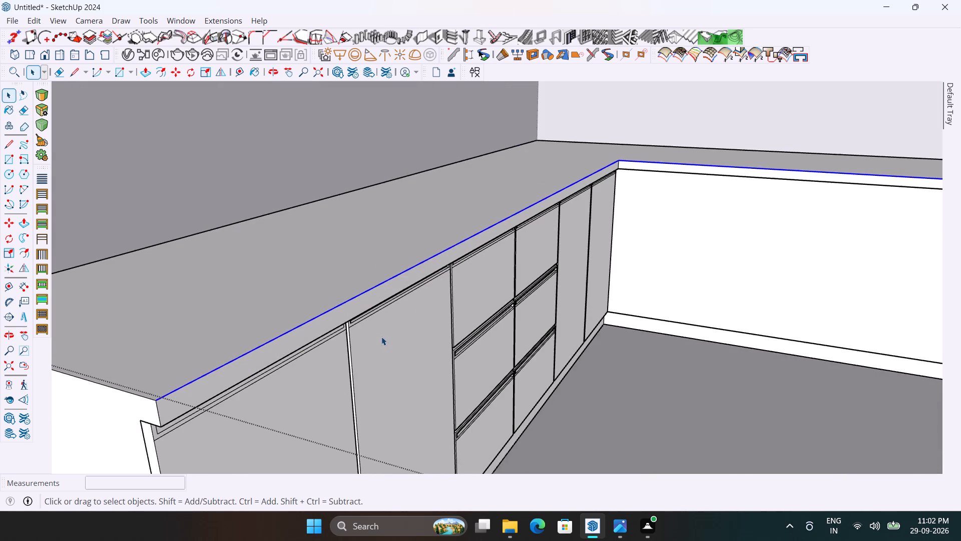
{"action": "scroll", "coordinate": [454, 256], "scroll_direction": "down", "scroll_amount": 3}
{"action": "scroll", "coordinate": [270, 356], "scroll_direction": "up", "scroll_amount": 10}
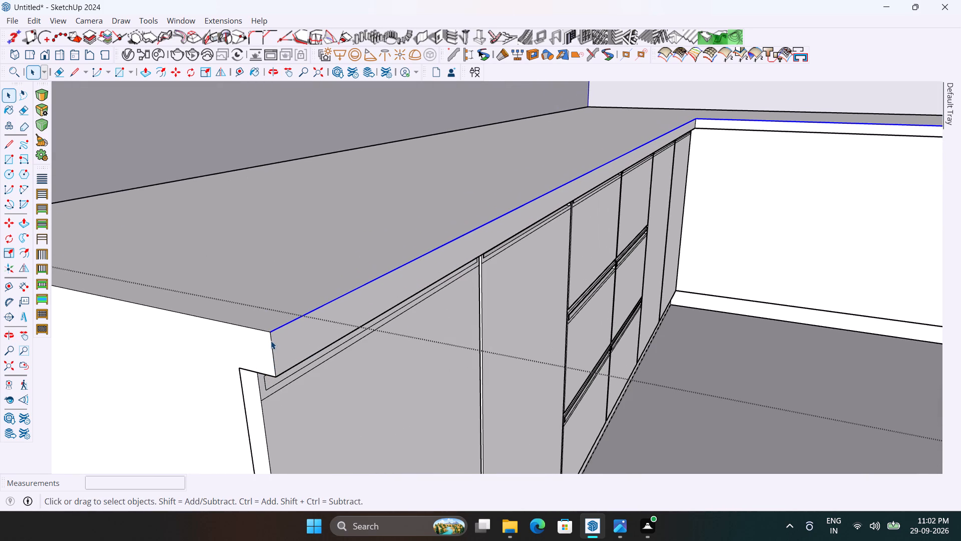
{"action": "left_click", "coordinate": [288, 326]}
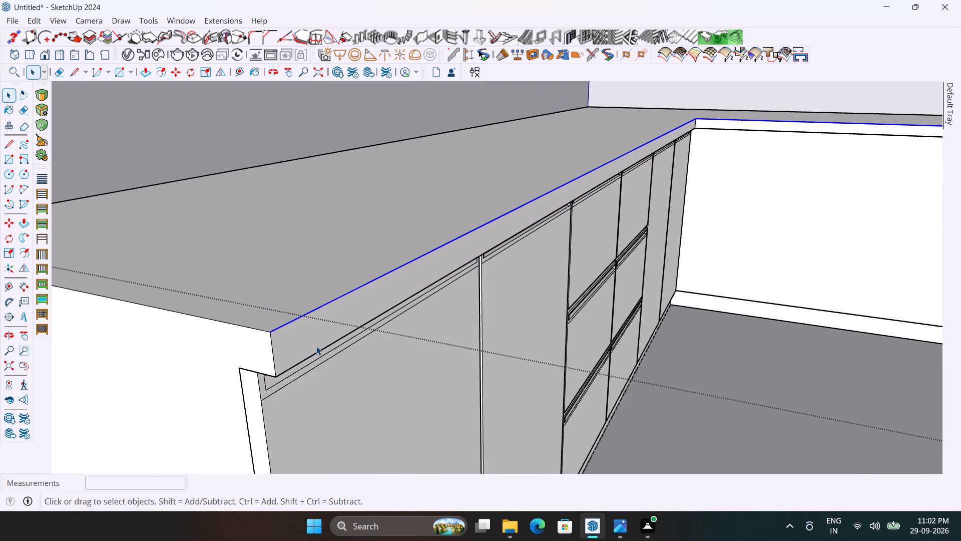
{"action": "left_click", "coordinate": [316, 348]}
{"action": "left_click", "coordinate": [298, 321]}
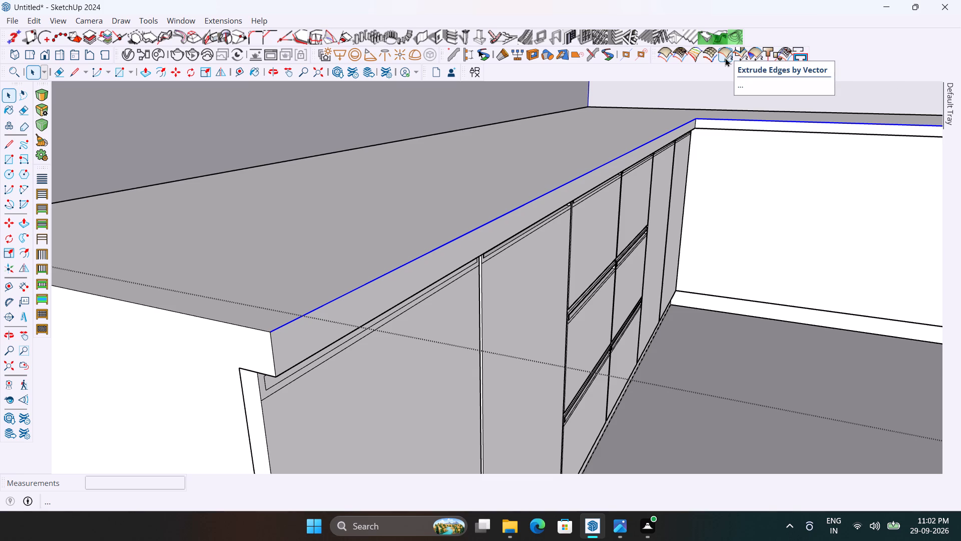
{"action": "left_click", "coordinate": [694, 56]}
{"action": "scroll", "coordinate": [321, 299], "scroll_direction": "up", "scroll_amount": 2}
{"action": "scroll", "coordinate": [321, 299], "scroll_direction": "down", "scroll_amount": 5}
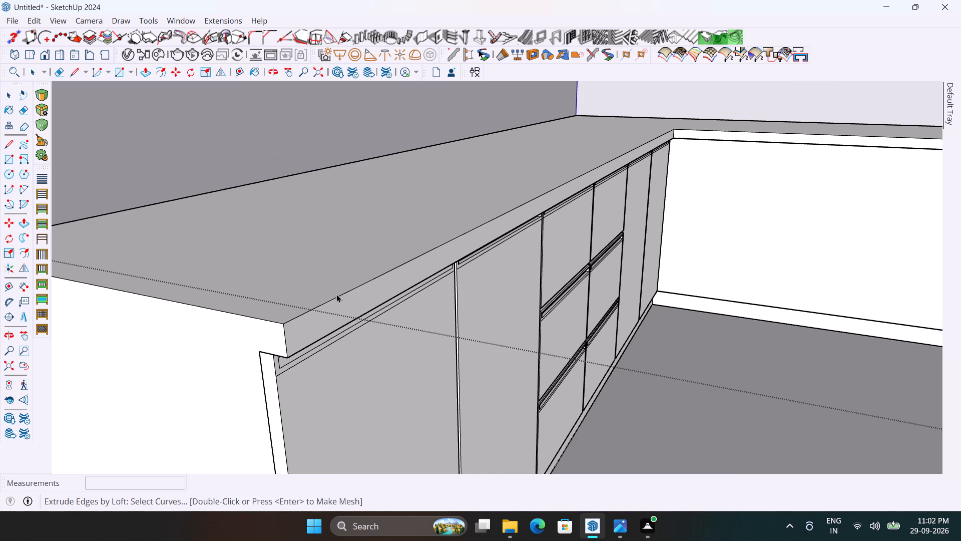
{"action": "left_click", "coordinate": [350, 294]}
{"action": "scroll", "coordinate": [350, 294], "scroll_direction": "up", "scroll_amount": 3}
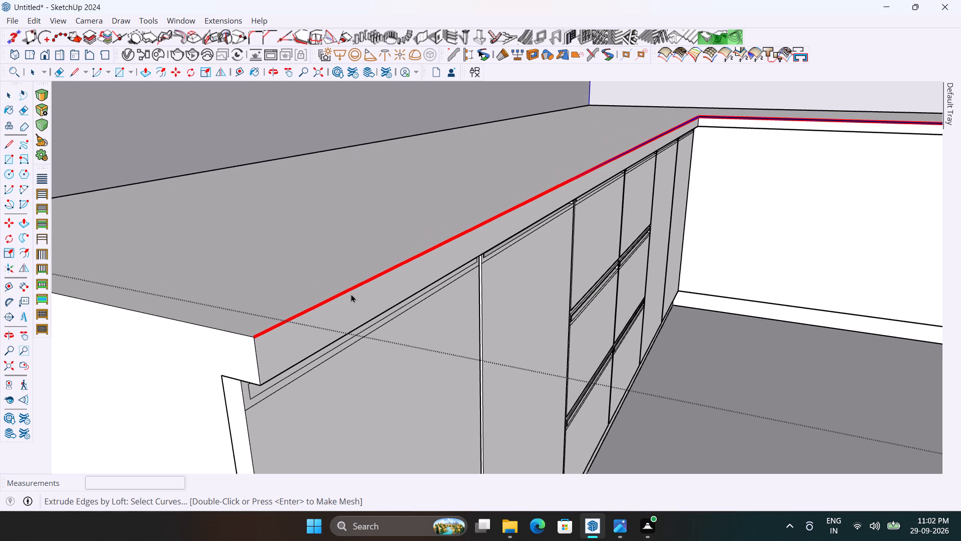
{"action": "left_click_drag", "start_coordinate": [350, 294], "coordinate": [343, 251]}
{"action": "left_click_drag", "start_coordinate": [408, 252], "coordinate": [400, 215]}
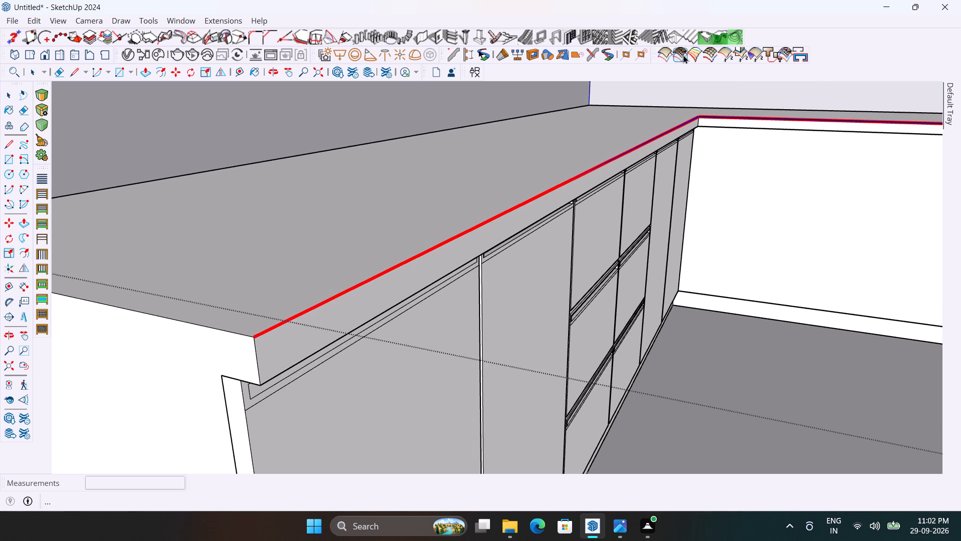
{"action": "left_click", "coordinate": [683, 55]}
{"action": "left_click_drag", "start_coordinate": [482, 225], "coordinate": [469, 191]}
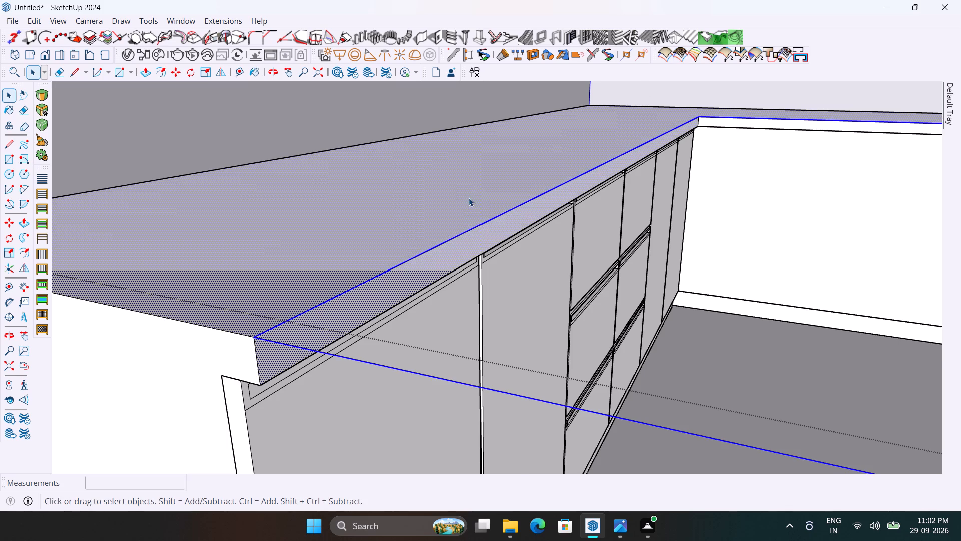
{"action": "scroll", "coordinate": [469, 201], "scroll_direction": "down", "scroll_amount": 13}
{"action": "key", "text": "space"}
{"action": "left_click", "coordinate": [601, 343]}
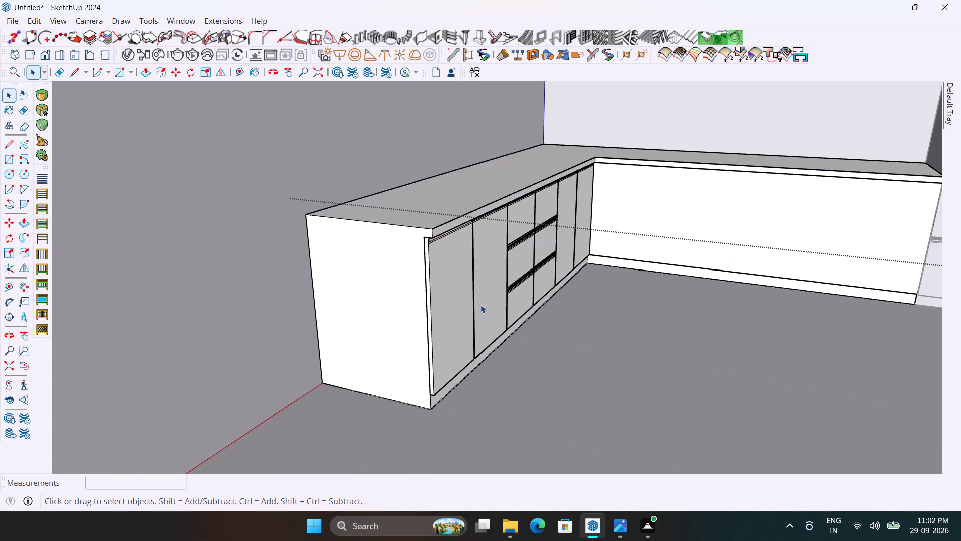
Copy the base cabinet's door-and-drawer front group about 6' 5 13/16" along the green axis onto the open floor.
{"action": "scroll", "coordinate": [461, 305], "scroll_direction": "up", "scroll_amount": 2}
{"action": "middle_click_drag", "start_coordinate": [464, 312], "coordinate": [421, 294]}
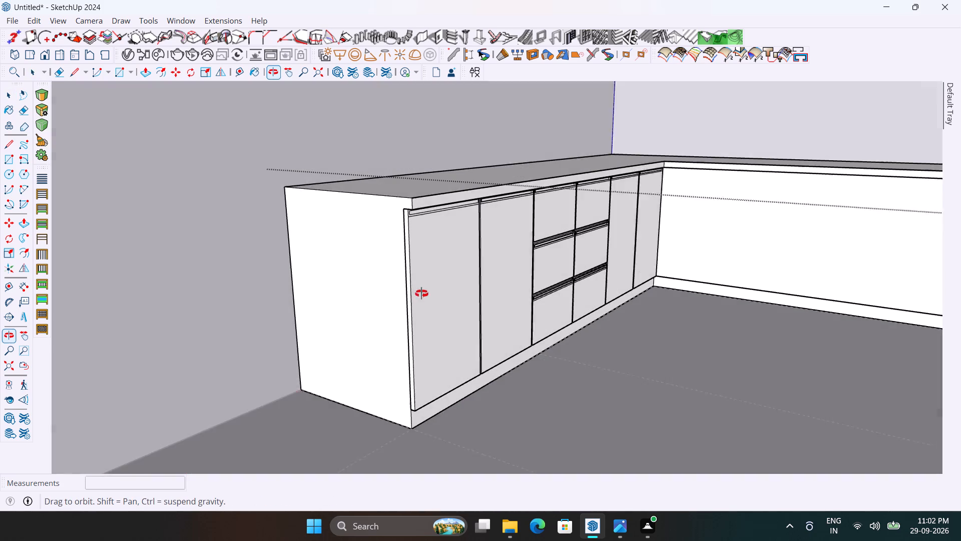
{"action": "middle_click_drag", "start_coordinate": [421, 294], "coordinate": [414, 305]}
{"action": "left_click", "coordinate": [419, 257]}
{"action": "scroll", "coordinate": [419, 257], "scroll_direction": "down", "scroll_amount": 2}
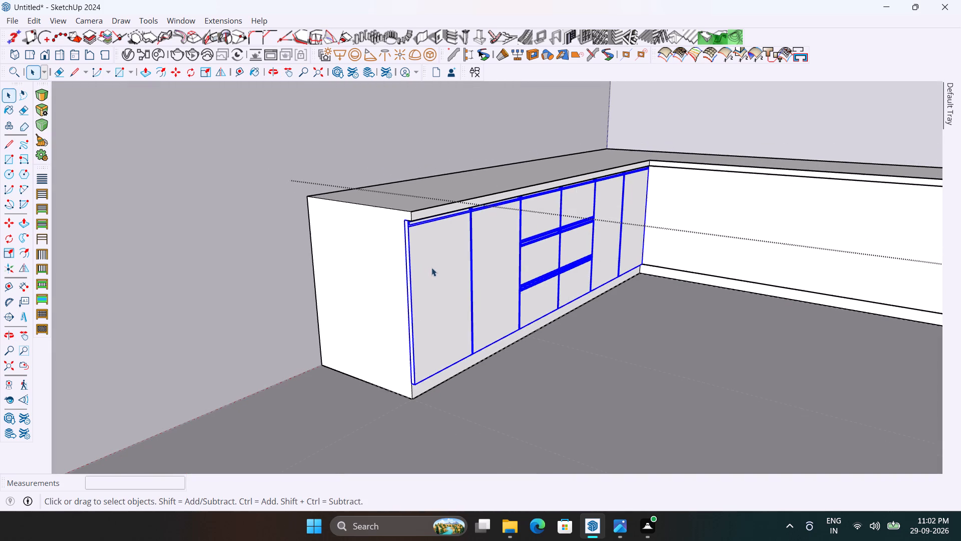
{"action": "middle_click_drag", "start_coordinate": [432, 269], "coordinate": [472, 296]}
{"action": "scroll", "coordinate": [478, 335], "scroll_direction": "up", "scroll_amount": 2}
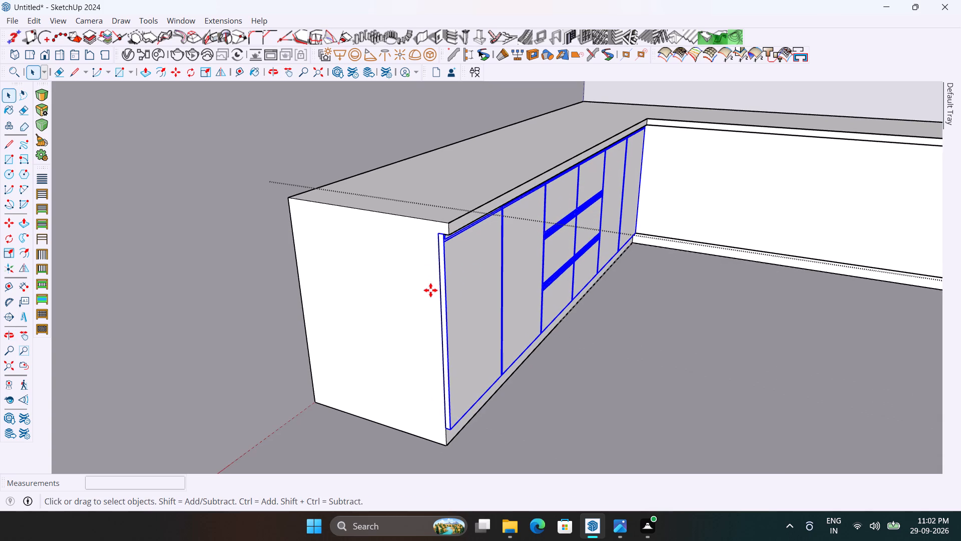
{"action": "key", "text": "m"}
{"action": "scroll", "coordinate": [450, 438], "scroll_direction": "up", "scroll_amount": 2}
{"action": "left_click", "coordinate": [450, 430], "text": "ctrl"}
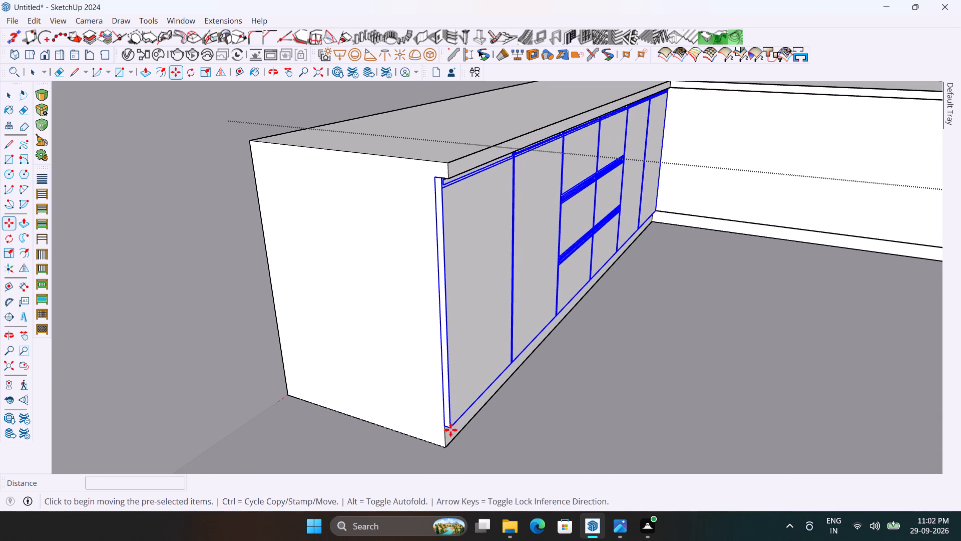
{"action": "scroll", "coordinate": [518, 389], "scroll_direction": "down", "scroll_amount": 5}
{"action": "scroll", "coordinate": [454, 360], "scroll_direction": "down", "scroll_amount": 7}
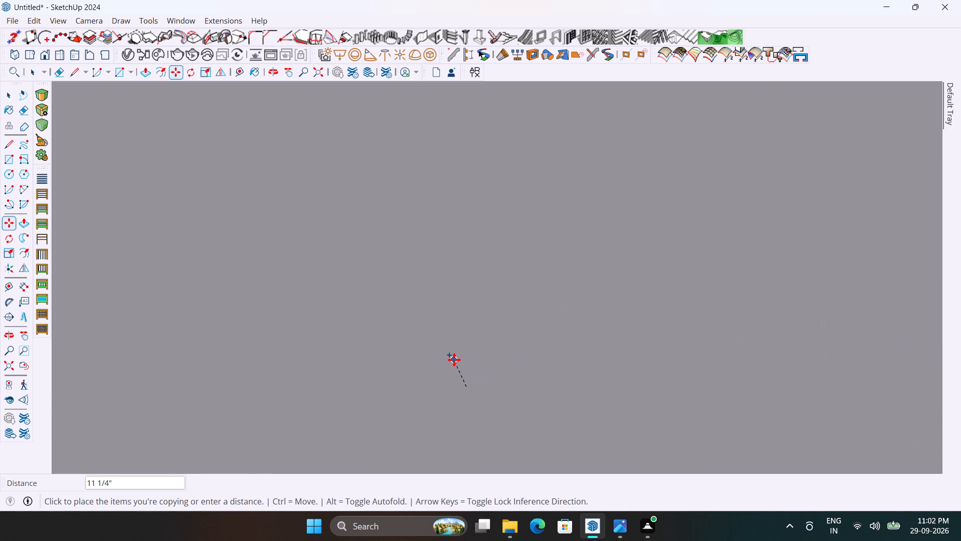
{"action": "scroll", "coordinate": [554, 299], "scroll_direction": "down", "scroll_amount": 5}
{"action": "scroll", "coordinate": [401, 321], "scroll_direction": "down", "scroll_amount": 4}
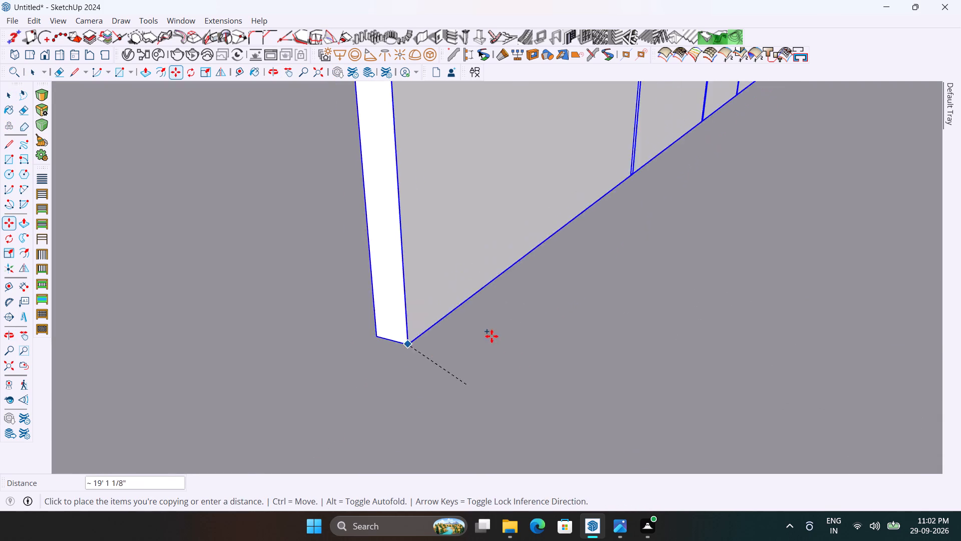
{"action": "scroll", "coordinate": [492, 336], "scroll_direction": "down", "scroll_amount": 20}
{"action": "scroll", "coordinate": [492, 336], "scroll_direction": "down", "scroll_amount": 1}
{"action": "scroll", "coordinate": [600, 310], "scroll_direction": "down", "scroll_amount": 7}
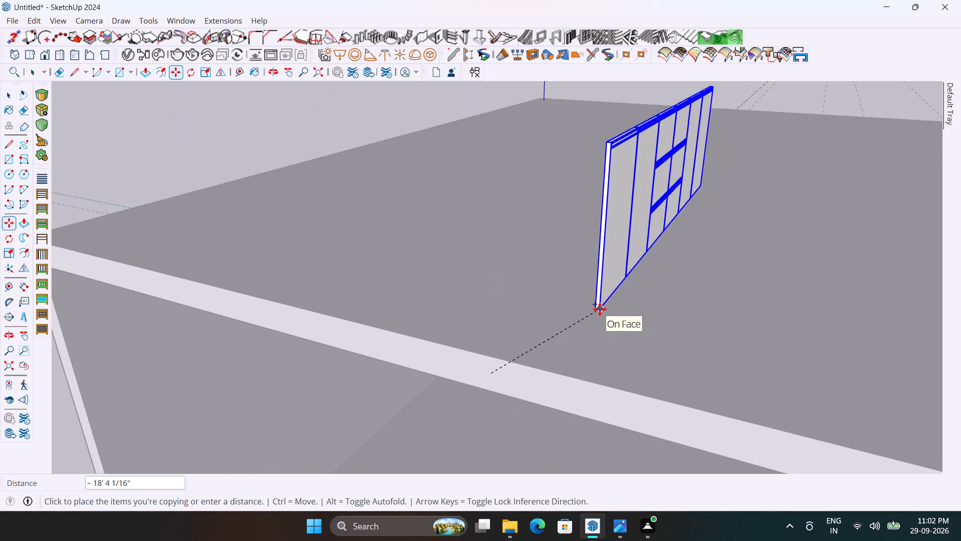
{"action": "scroll", "coordinate": [600, 309], "scroll_direction": "down", "scroll_amount": 8}
{"action": "scroll", "coordinate": [592, 437], "scroll_direction": "up", "scroll_amount": 5}
{"action": "scroll", "coordinate": [637, 358], "scroll_direction": "up", "scroll_amount": 8}
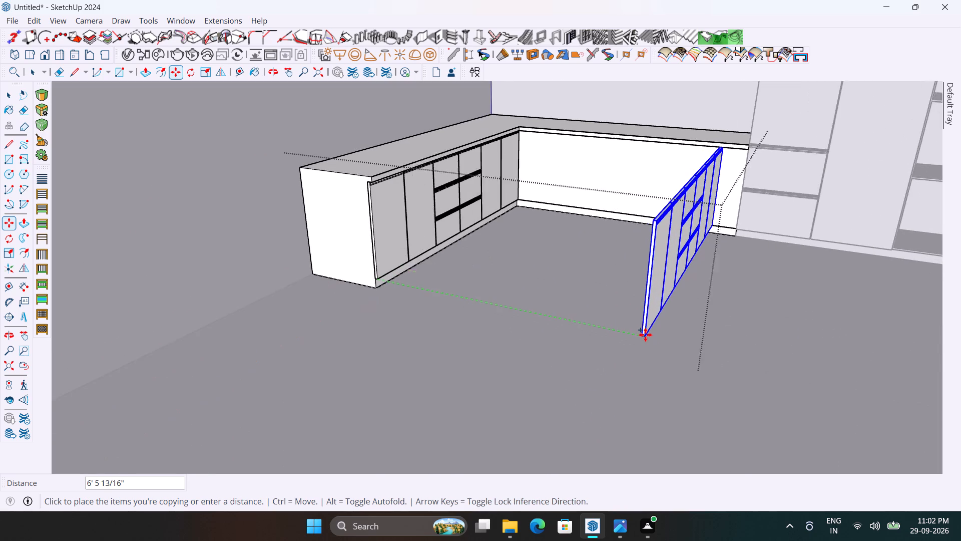
{"action": "left_click", "coordinate": [645, 335]}
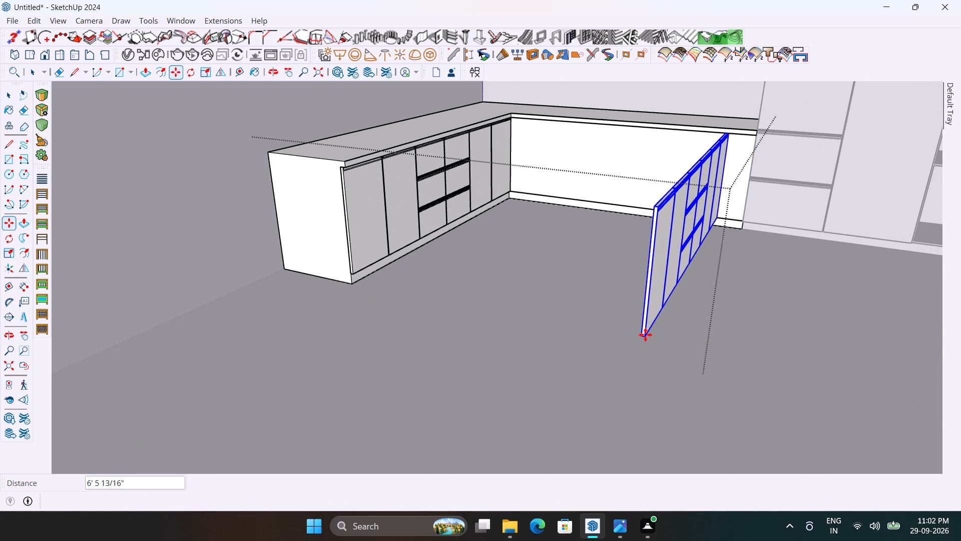
Rotate the copied door-and-drawer fronts 90° about their bottom corner so they run parallel to the other counter leg.
{"action": "key", "text": "q"}
{"action": "left_click", "coordinate": [645, 335]}
{"action": "left_click", "coordinate": [565, 328]}
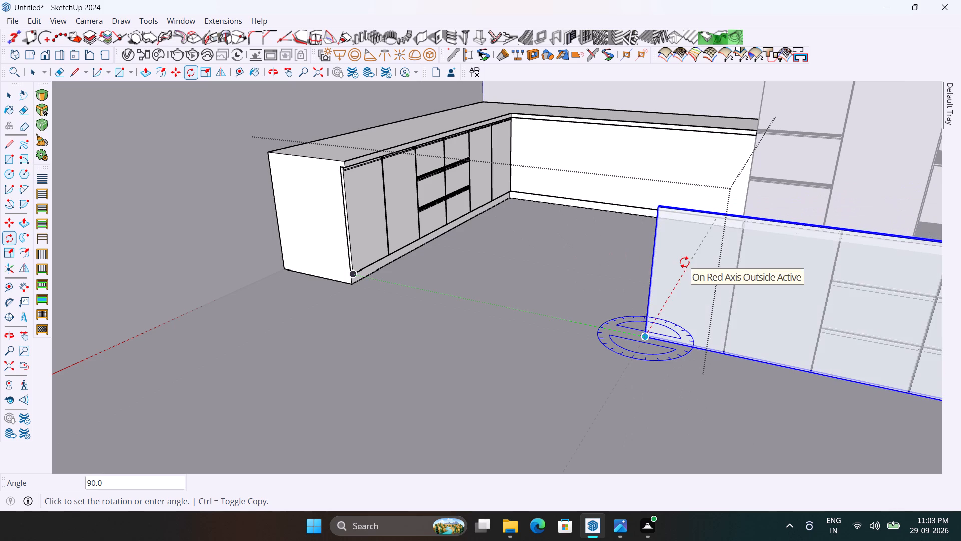
{"action": "left_click", "coordinate": [684, 262]}
{"action": "scroll", "coordinate": [588, 274], "scroll_direction": "down", "scroll_amount": 4}
{"action": "scroll", "coordinate": [491, 284], "scroll_direction": "down", "scroll_amount": 2}
{"action": "scroll", "coordinate": [848, 358], "scroll_direction": "up", "scroll_amount": 2}
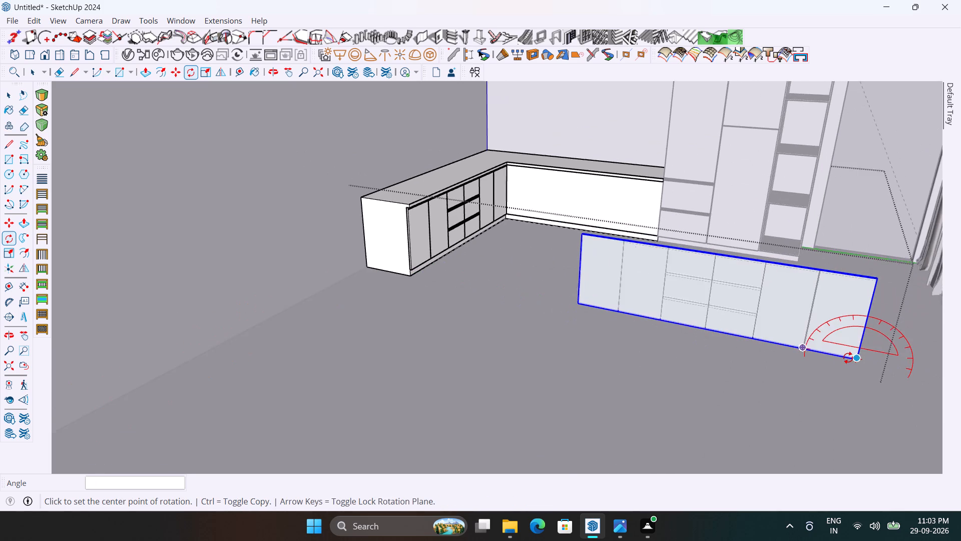
{"action": "middle_click_drag", "start_coordinate": [856, 357], "coordinate": [787, 334]}
{"action": "middle_click_drag", "start_coordinate": [805, 339], "coordinate": [871, 343]}
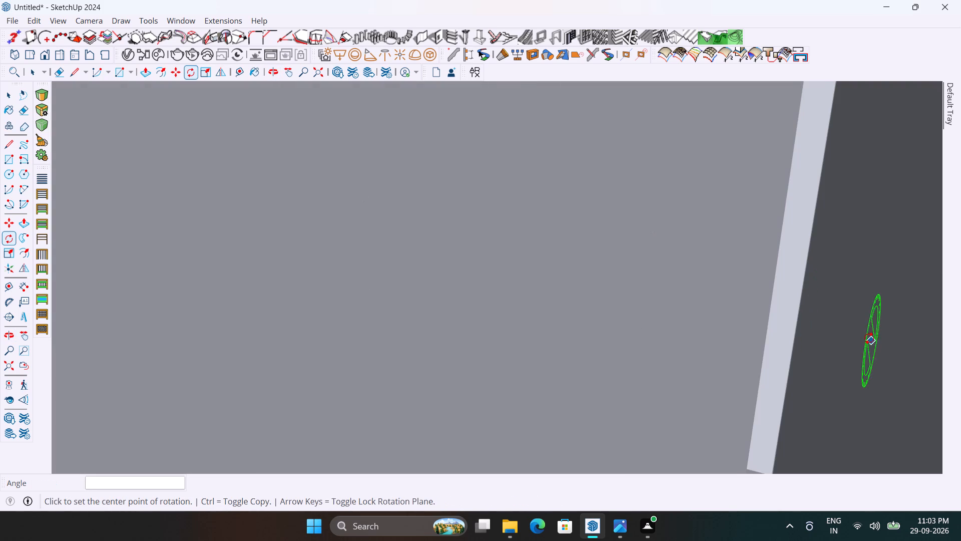
{"action": "scroll", "coordinate": [869, 338], "scroll_direction": "down", "scroll_amount": 5}
{"action": "scroll", "coordinate": [782, 332], "scroll_direction": "down", "scroll_amount": 4}
{"action": "key", "text": "space"}
{"action": "scroll", "coordinate": [750, 333], "scroll_direction": "down", "scroll_amount": 9}
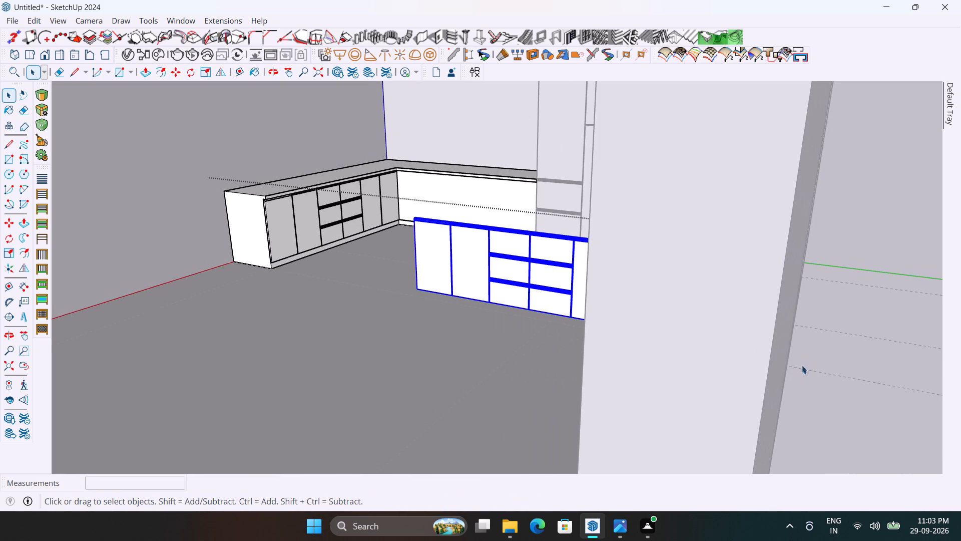
{"action": "left_click", "coordinate": [825, 402]}
Push the handle strip at the top of the far end door in the copied fronts inward about 11/16" to form a recess.
{"action": "scroll", "coordinate": [608, 324], "scroll_direction": "up", "scroll_amount": 3}
{"action": "scroll", "coordinate": [496, 291], "scroll_direction": "up", "scroll_amount": 2}
{"action": "scroll", "coordinate": [650, 304], "scroll_direction": "up", "scroll_amount": 2}
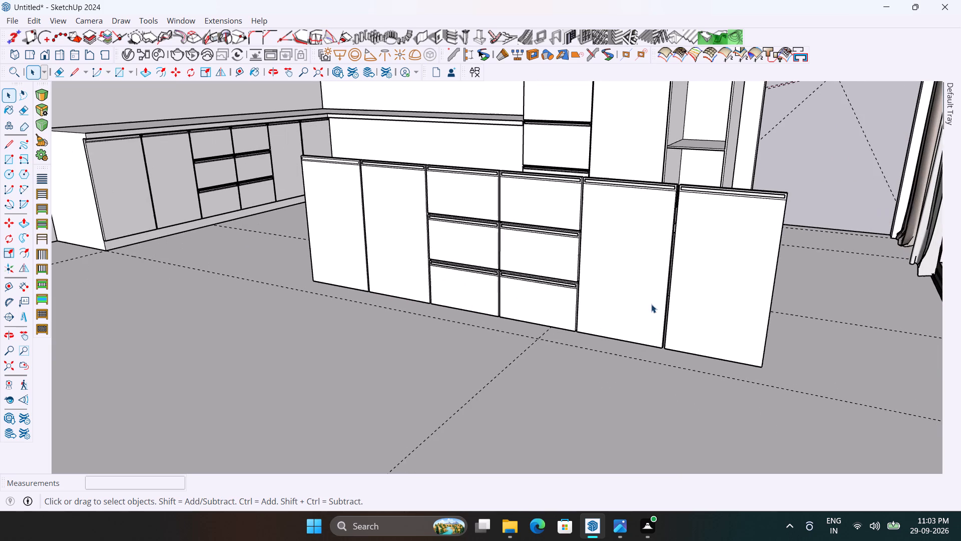
{"action": "middle_click_drag", "start_coordinate": [689, 330], "coordinate": [637, 348]}
{"action": "scroll", "coordinate": [643, 360], "scroll_direction": "up", "scroll_amount": 2}
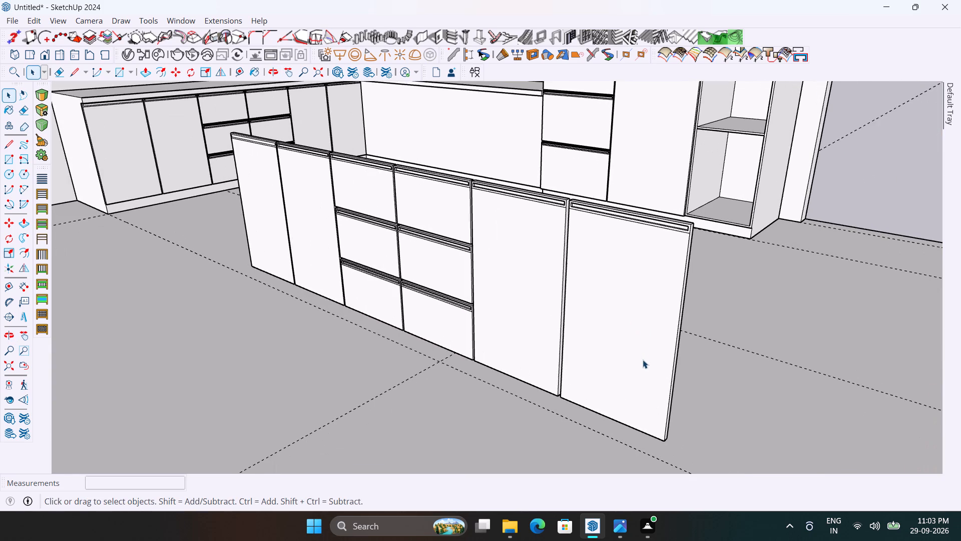
{"action": "scroll", "coordinate": [643, 360], "scroll_direction": "down", "scroll_amount": 2}
{"action": "scroll", "coordinate": [280, 155], "scroll_direction": "up", "scroll_amount": 7}
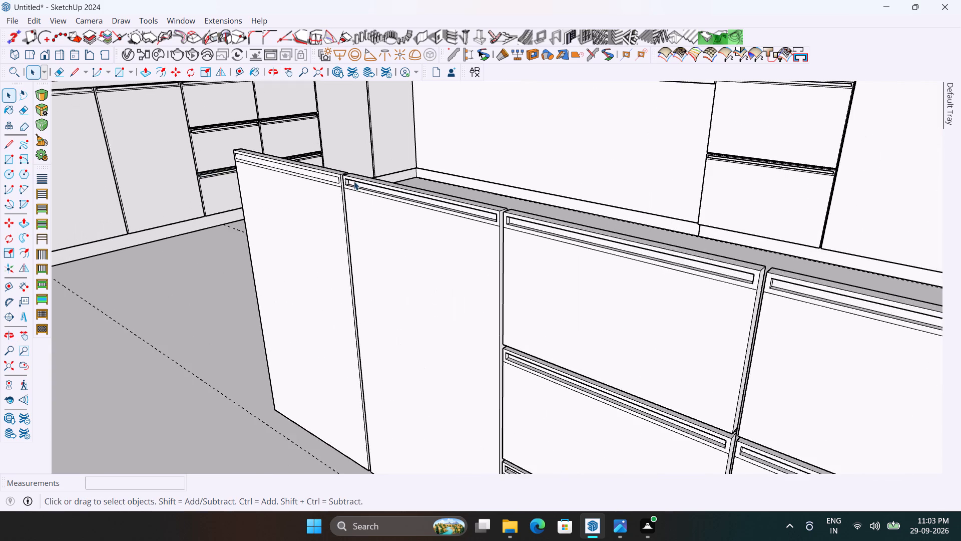
{"action": "scroll", "coordinate": [344, 184], "scroll_direction": "up", "scroll_amount": 3}
{"action": "double_click", "coordinate": [327, 196]}
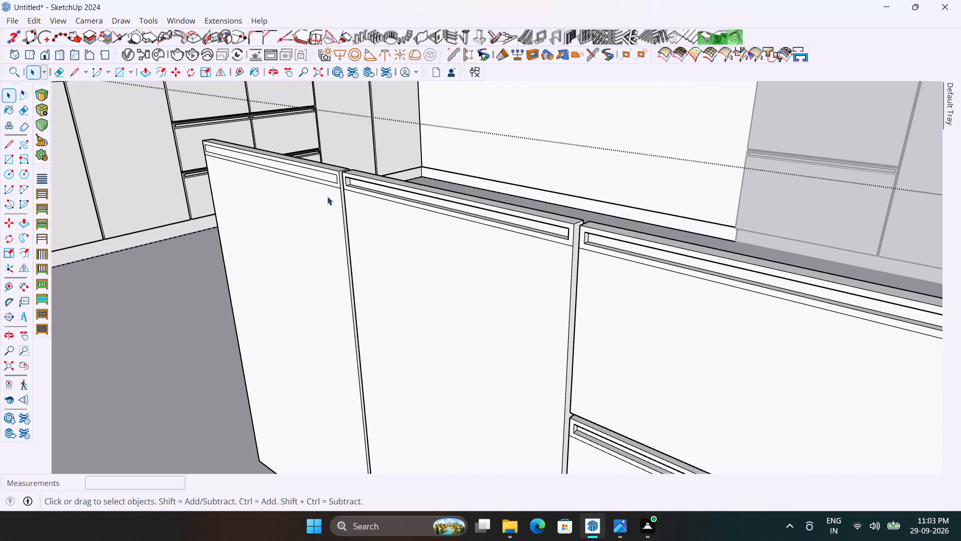
{"action": "key", "text": "p"}
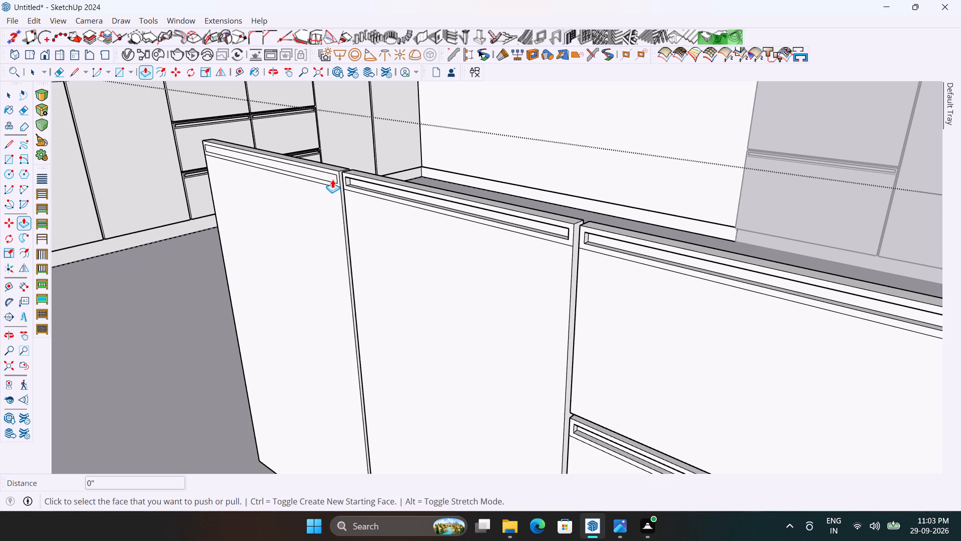
{"action": "key", "text": "space"}
{"action": "scroll", "coordinate": [332, 190], "scroll_direction": "up", "scroll_amount": 4}
{"action": "double_click", "coordinate": [332, 190]}
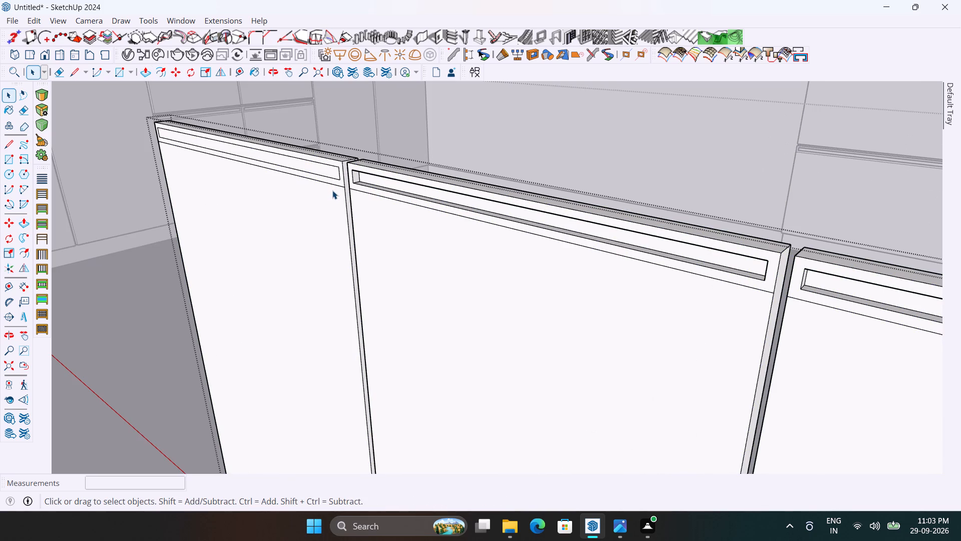
{"action": "key", "text": "p"}
{"action": "left_click", "coordinate": [333, 170]}
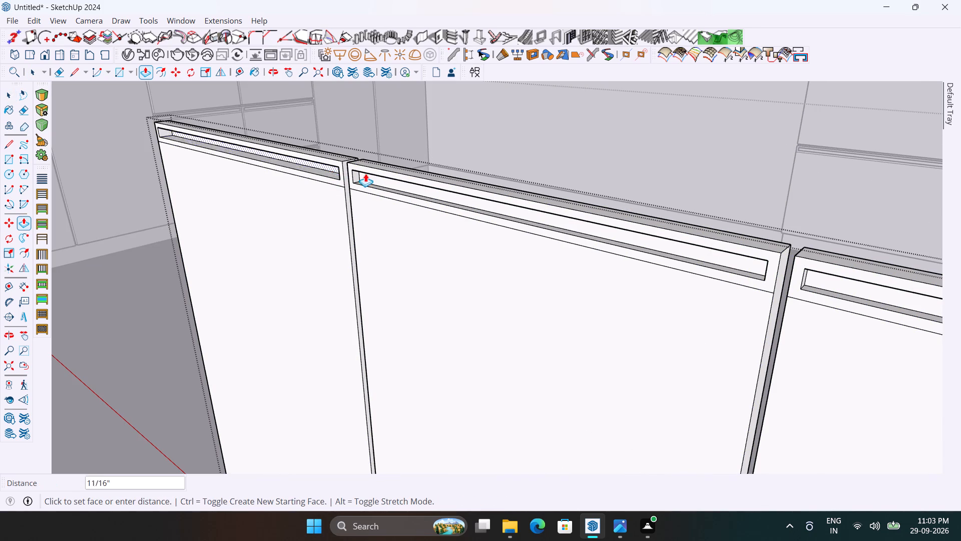
{"action": "left_click", "coordinate": [370, 179]}
{"action": "scroll", "coordinate": [371, 179], "scroll_direction": "down", "scroll_amount": 7}
{"action": "key", "text": "space"}
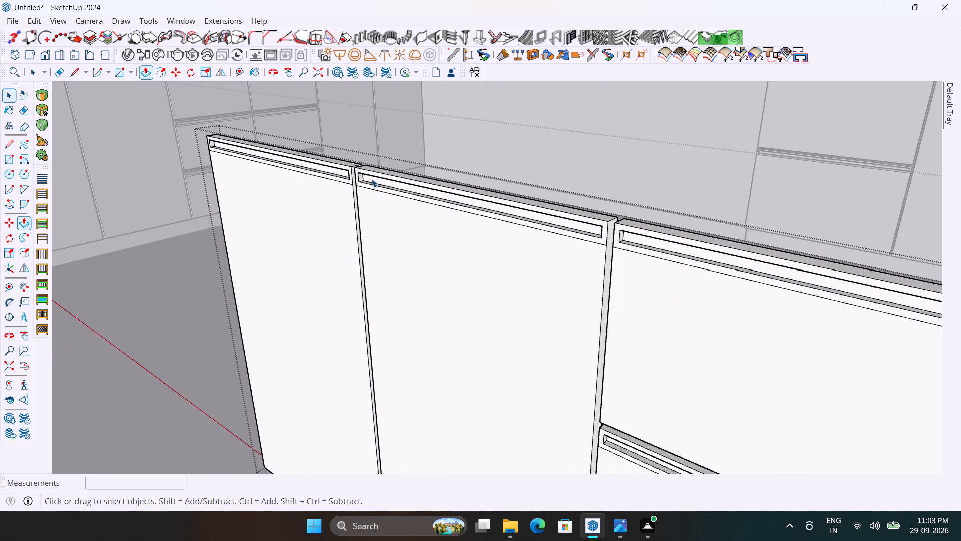
{"action": "scroll", "coordinate": [372, 179], "scroll_direction": "down", "scroll_amount": 3}
{"action": "key", "text": "space"}
{"action": "left_click", "coordinate": [237, 303]}
{"action": "scroll", "coordinate": [235, 298], "scroll_direction": "down", "scroll_amount": 10}
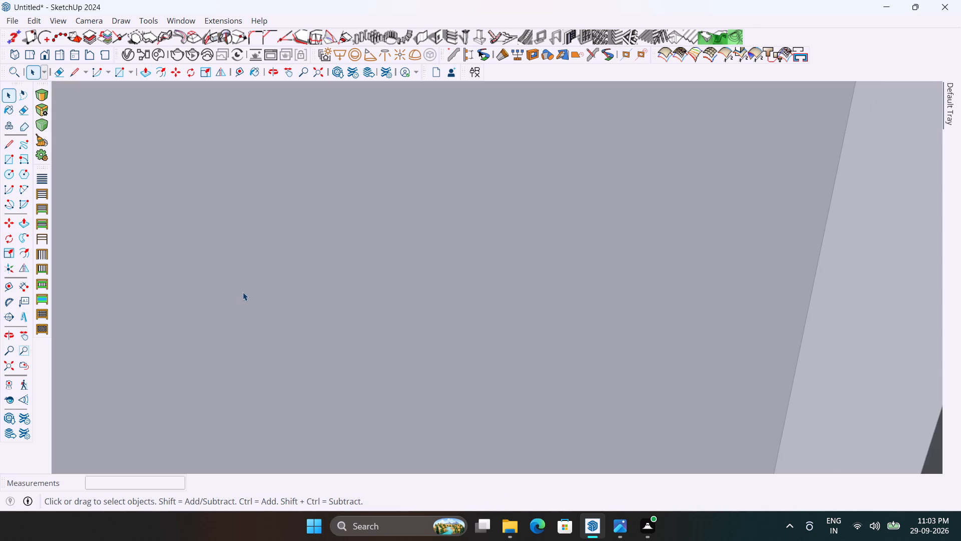
{"action": "scroll", "coordinate": [290, 278], "scroll_direction": "down", "scroll_amount": 8}
{"action": "scroll", "coordinate": [627, 166], "scroll_direction": "down", "scroll_amount": 16}
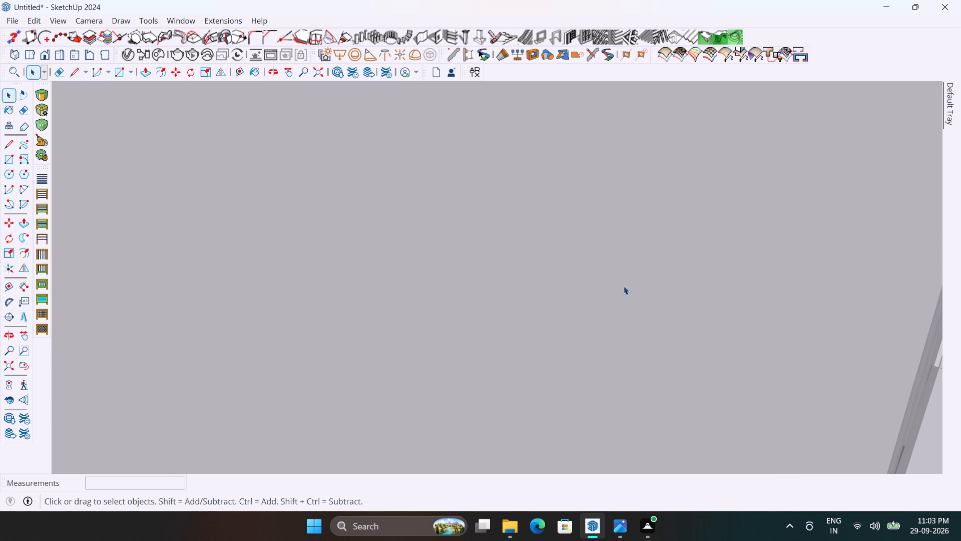
{"action": "scroll", "coordinate": [624, 286], "scroll_direction": "down", "scroll_amount": 20}
{"action": "scroll", "coordinate": [624, 286], "scroll_direction": "down", "scroll_amount": 11}
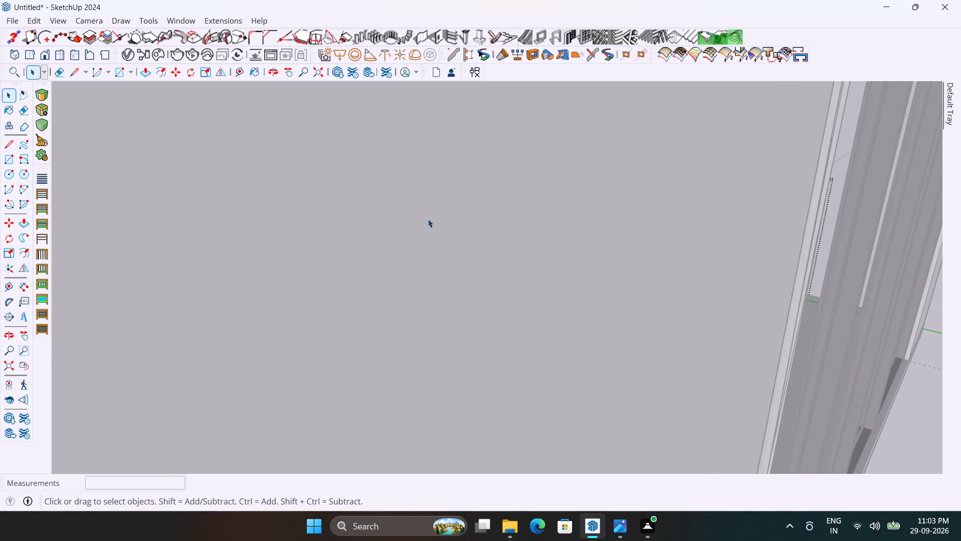
{"action": "scroll", "coordinate": [428, 219], "scroll_direction": "down", "scroll_amount": 7}
{"action": "scroll", "coordinate": [652, 213], "scroll_direction": "up", "scroll_amount": 1}
{"action": "scroll", "coordinate": [652, 211], "scroll_direction": "down", "scroll_amount": 20}
{"action": "scroll", "coordinate": [652, 211], "scroll_direction": "down", "scroll_amount": 7}
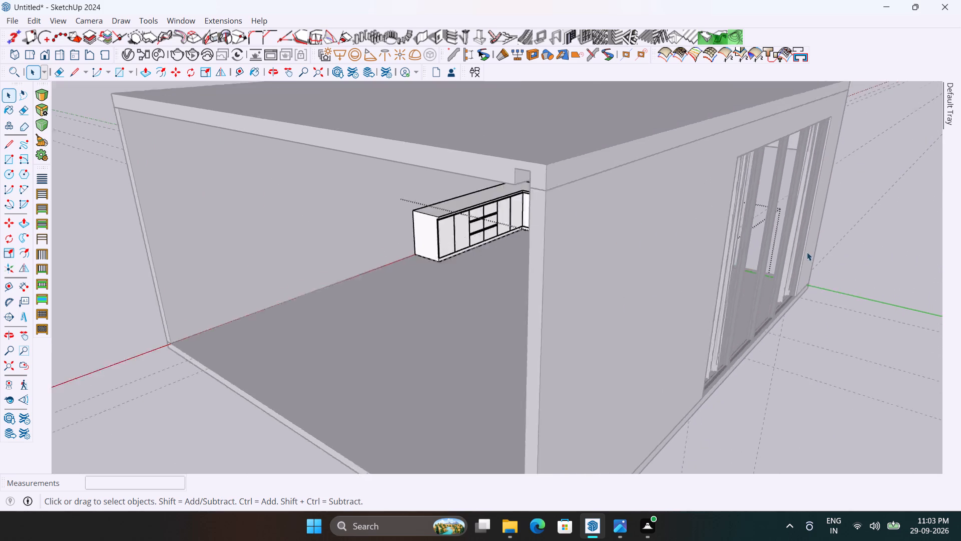
{"action": "left_click", "coordinate": [403, 434]}
Move the copied door-and-drawer fronts about 10' 9 7/16" onto the other counter leg, seating their bottom end corner at the top of the toe kick.
{"action": "scroll", "coordinate": [575, 305], "scroll_direction": "up", "scroll_amount": 4}
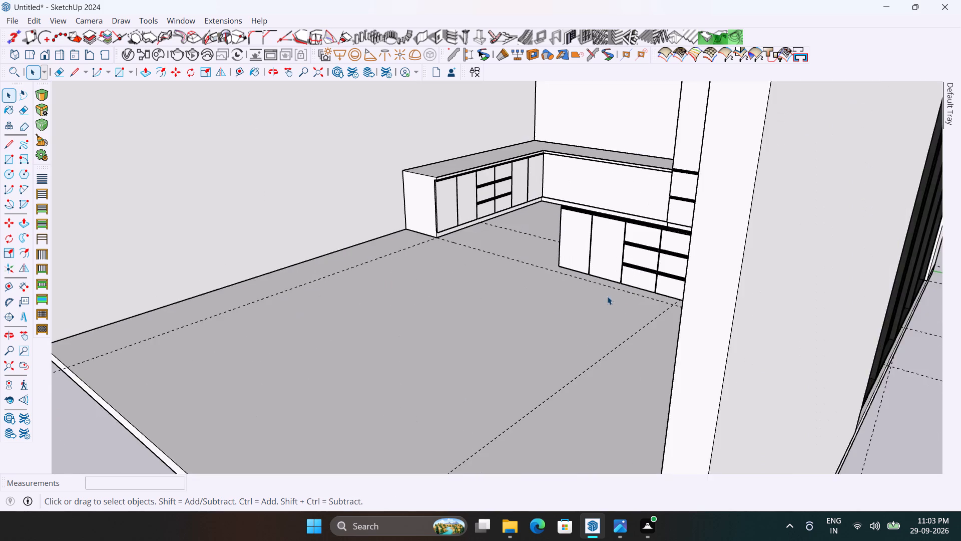
{"action": "scroll", "coordinate": [607, 296], "scroll_direction": "up", "scroll_amount": 5}
{"action": "middle_click_drag", "start_coordinate": [657, 268], "coordinate": [652, 314]}
{"action": "scroll", "coordinate": [793, 398], "scroll_direction": "up", "scroll_amount": 2}
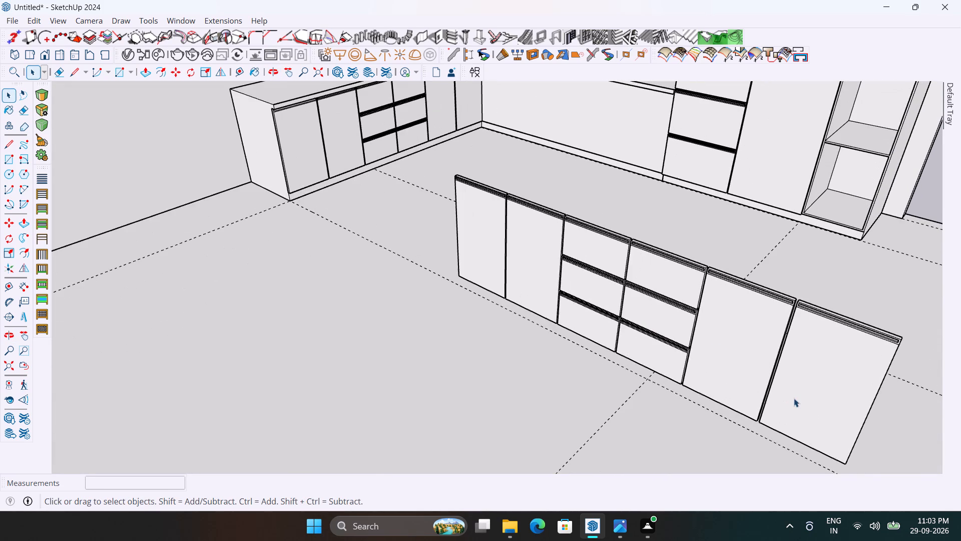
{"action": "scroll", "coordinate": [794, 398], "scroll_direction": "up", "scroll_amount": 1}
{"action": "left_click", "coordinate": [794, 398]}
{"action": "scroll", "coordinate": [619, 293], "scroll_direction": "down", "scroll_amount": 2}
{"action": "double_click", "coordinate": [784, 356]}
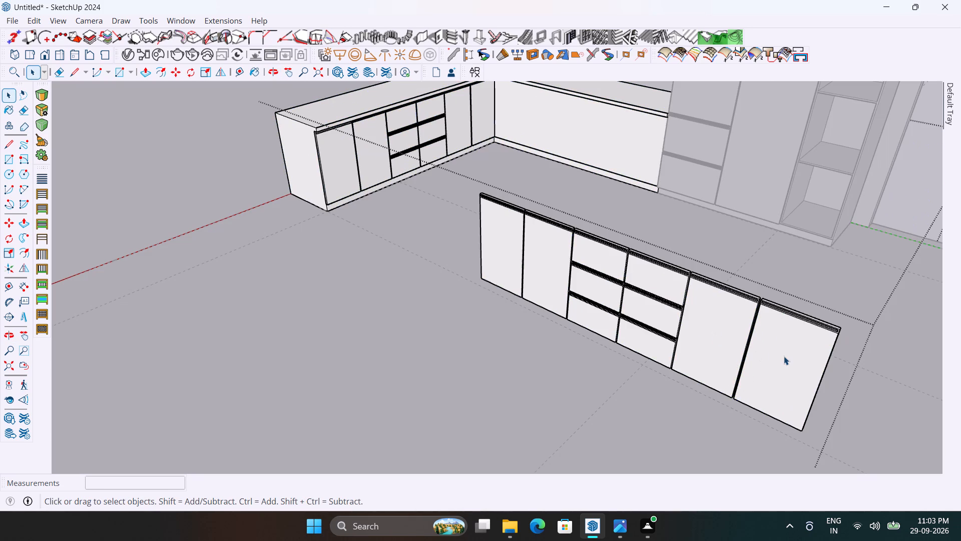
{"action": "left_click", "coordinate": [807, 382]}
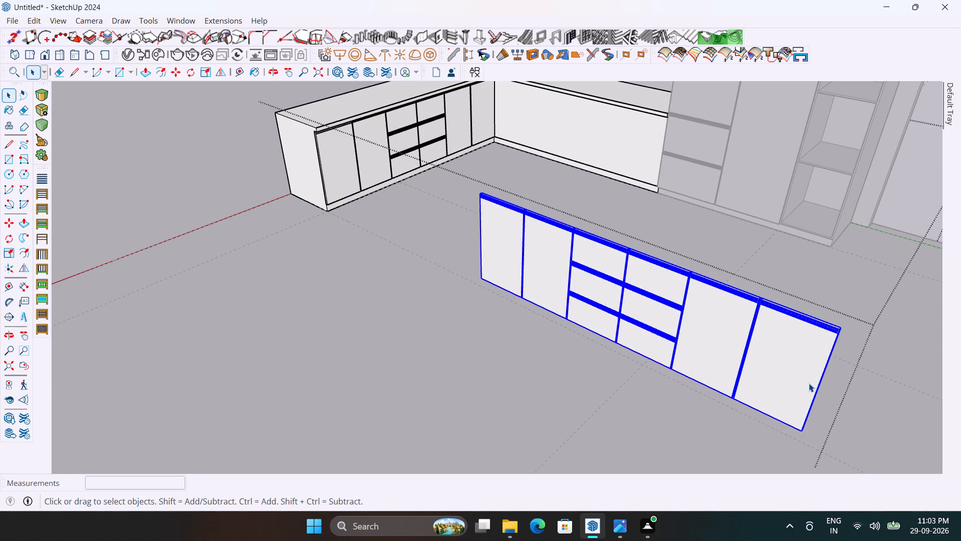
{"action": "key", "text": "m"}
{"action": "scroll", "coordinate": [811, 444], "scroll_direction": "up", "scroll_amount": 3}
{"action": "middle_click_drag", "start_coordinate": [806, 431], "coordinate": [749, 412]}
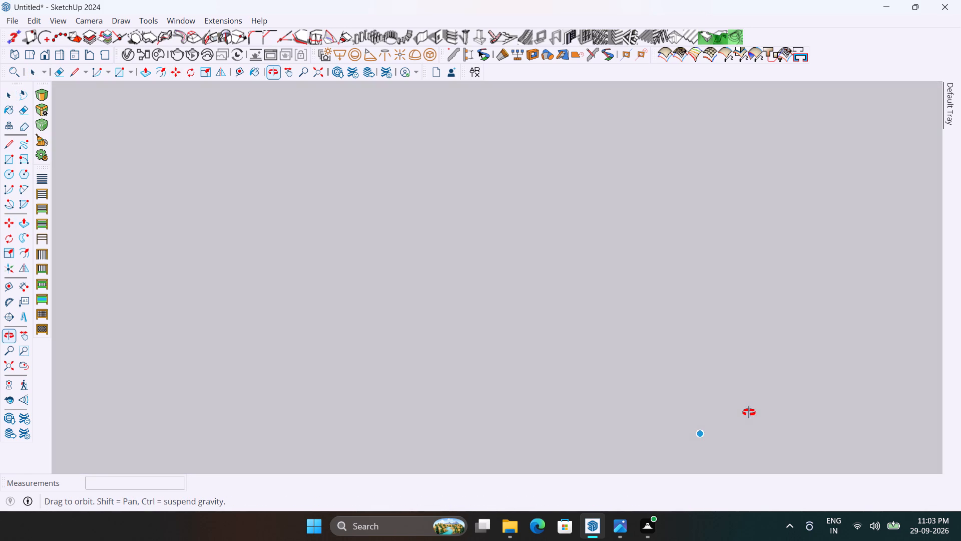
{"action": "middle_click_drag", "start_coordinate": [749, 412], "coordinate": [768, 422]}
{"action": "scroll", "coordinate": [755, 431], "scroll_direction": "up", "scroll_amount": 2}
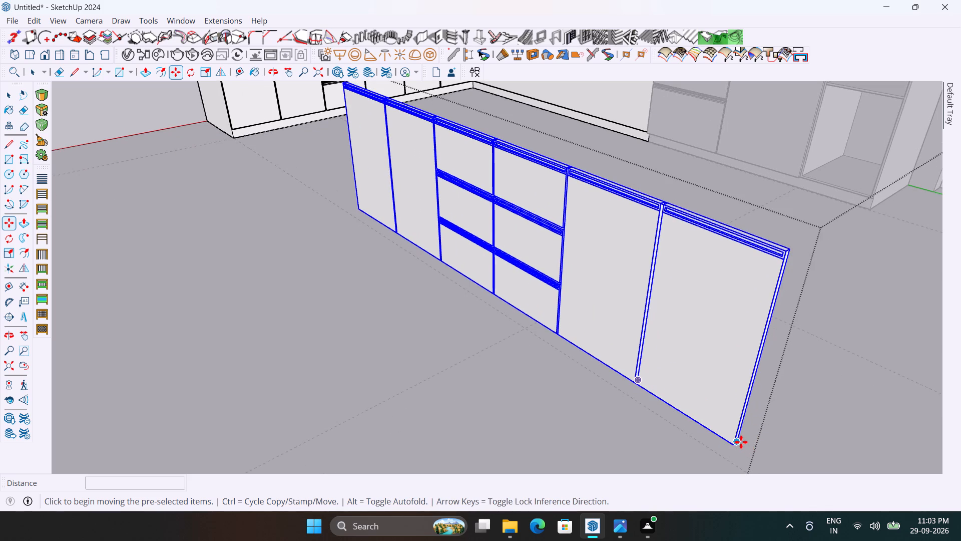
{"action": "left_click", "coordinate": [741, 442]}
{"action": "scroll", "coordinate": [598, 251], "scroll_direction": "down", "scroll_amount": 2}
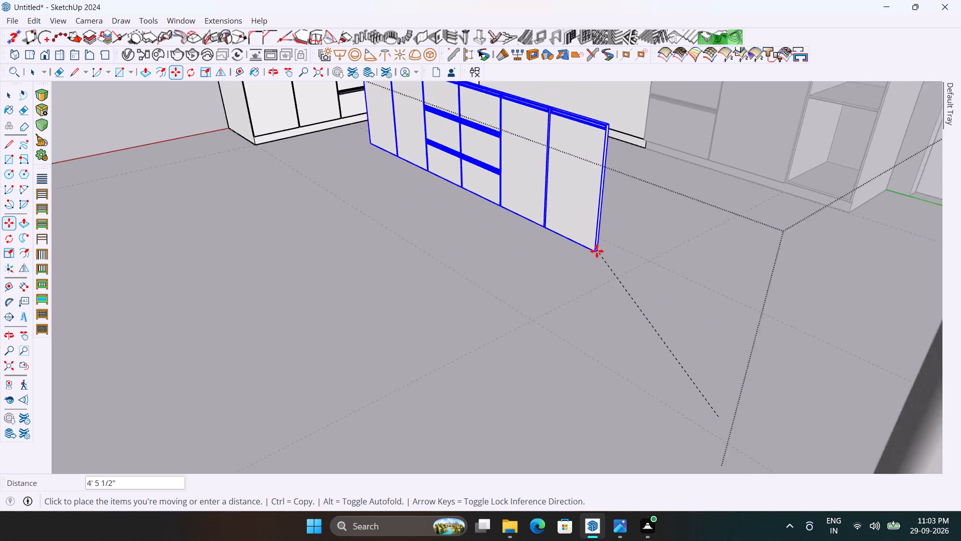
{"action": "scroll", "coordinate": [597, 251], "scroll_direction": "down", "scroll_amount": 3}
{"action": "scroll", "coordinate": [685, 257], "scroll_direction": "down", "scroll_amount": 9}
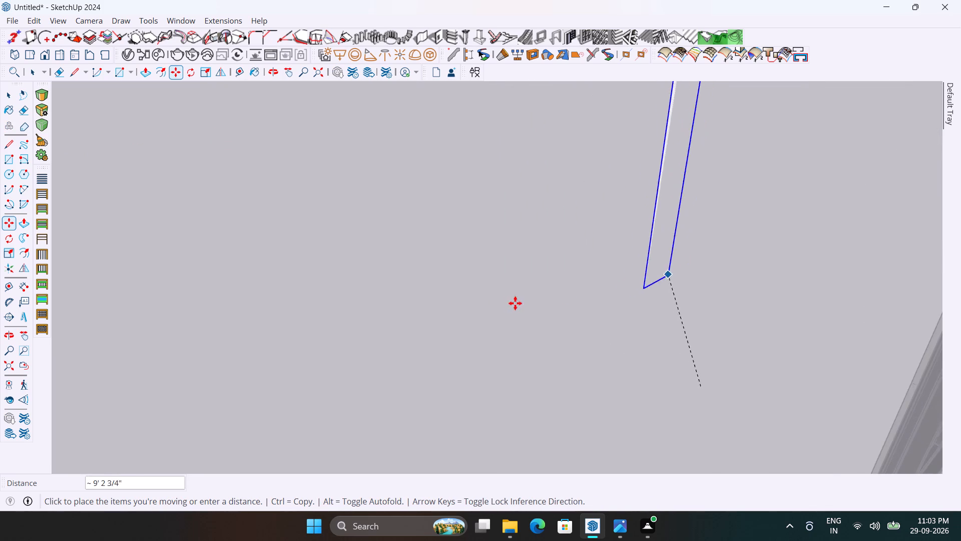
{"action": "scroll", "coordinate": [510, 307], "scroll_direction": "down", "scroll_amount": 5}
{"action": "scroll", "coordinate": [791, 354], "scroll_direction": "down", "scroll_amount": 5}
{"action": "scroll", "coordinate": [621, 323], "scroll_direction": "down", "scroll_amount": 5}
{"action": "scroll", "coordinate": [769, 386], "scroll_direction": "down", "scroll_amount": 5}
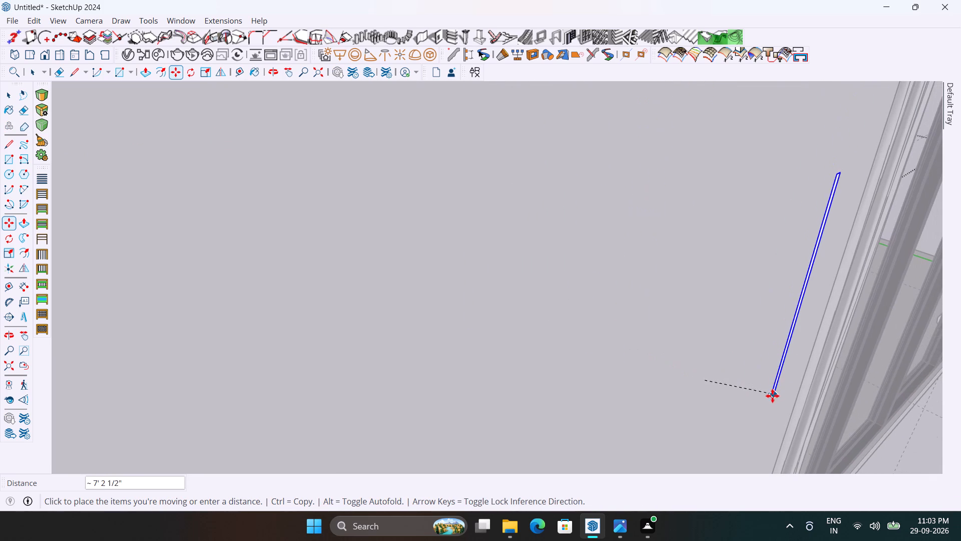
{"action": "key", "text": "Left"}
{"action": "scroll", "coordinate": [590, 323], "scroll_direction": "down", "scroll_amount": 10}
{"action": "key", "text": "Left"}
{"action": "scroll", "coordinate": [605, 337], "scroll_direction": "down", "scroll_amount": 5}
{"action": "key", "text": "Left"}
{"action": "scroll", "coordinate": [750, 370], "scroll_direction": "down", "scroll_amount": 3}
{"action": "key", "text": "Left"}
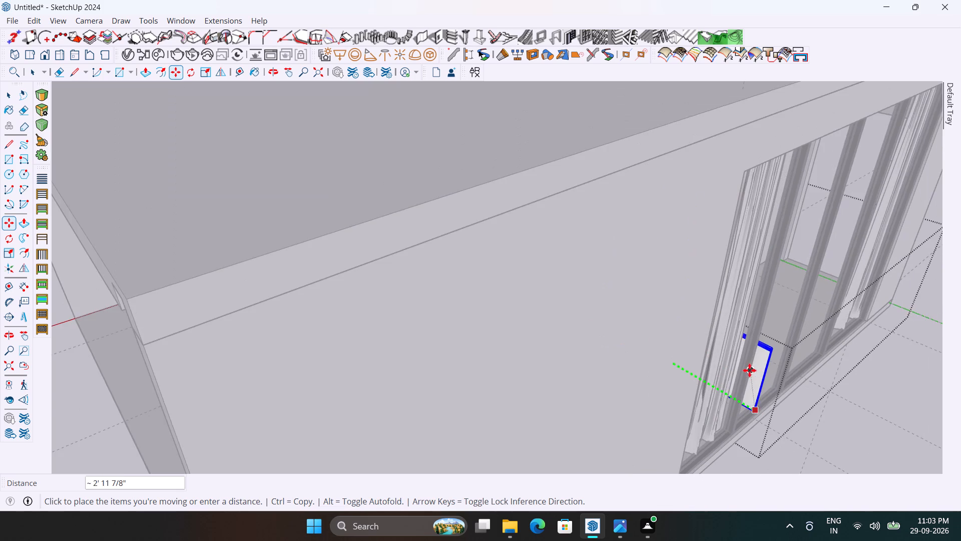
{"action": "scroll", "coordinate": [749, 370], "scroll_direction": "down", "scroll_amount": 1}
{"action": "key", "text": "Left"}
{"action": "scroll", "coordinate": [739, 368], "scroll_direction": "down", "scroll_amount": 5}
{"action": "scroll", "coordinate": [530, 388], "scroll_direction": "up", "scroll_amount": 2}
{"action": "scroll", "coordinate": [366, 345], "scroll_direction": "up", "scroll_amount": 4}
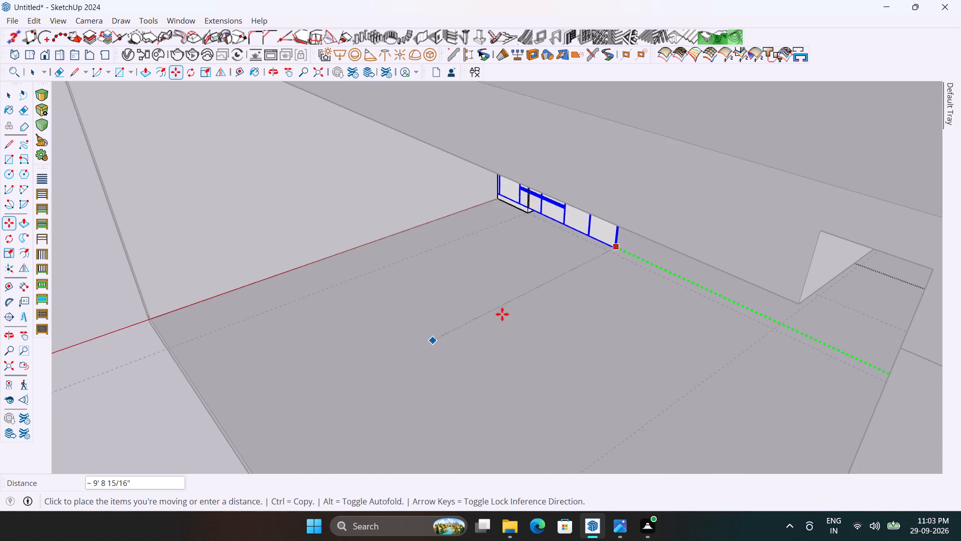
{"action": "scroll", "coordinate": [622, 237], "scroll_direction": "up", "scroll_amount": 3}
{"action": "scroll", "coordinate": [667, 237], "scroll_direction": "up", "scroll_amount": 2}
{"action": "scroll", "coordinate": [810, 163], "scroll_direction": "up", "scroll_amount": 2}
{"action": "scroll", "coordinate": [869, 203], "scroll_direction": "up", "scroll_amount": 3}
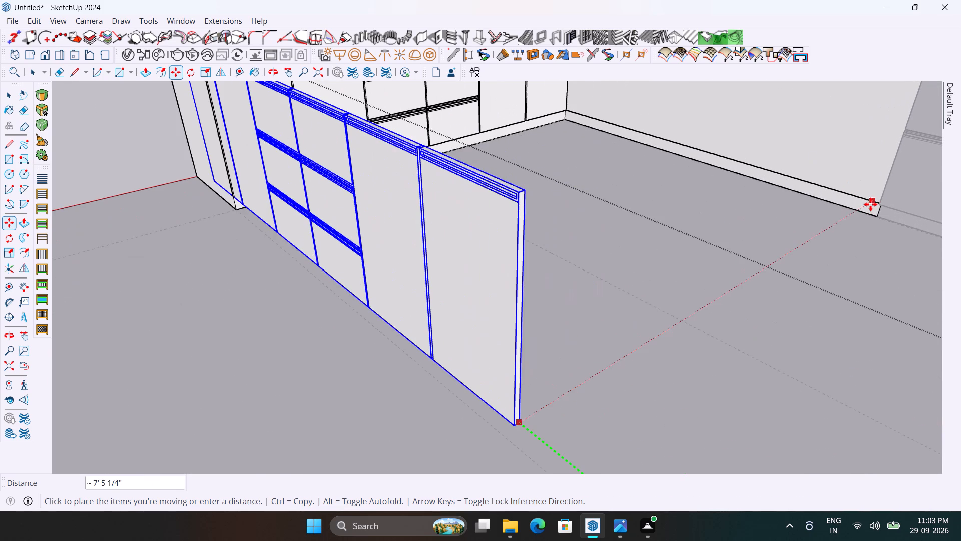
{"action": "key", "text": "Left"}
{"action": "scroll", "coordinate": [878, 210], "scroll_direction": "up", "scroll_amount": 1}
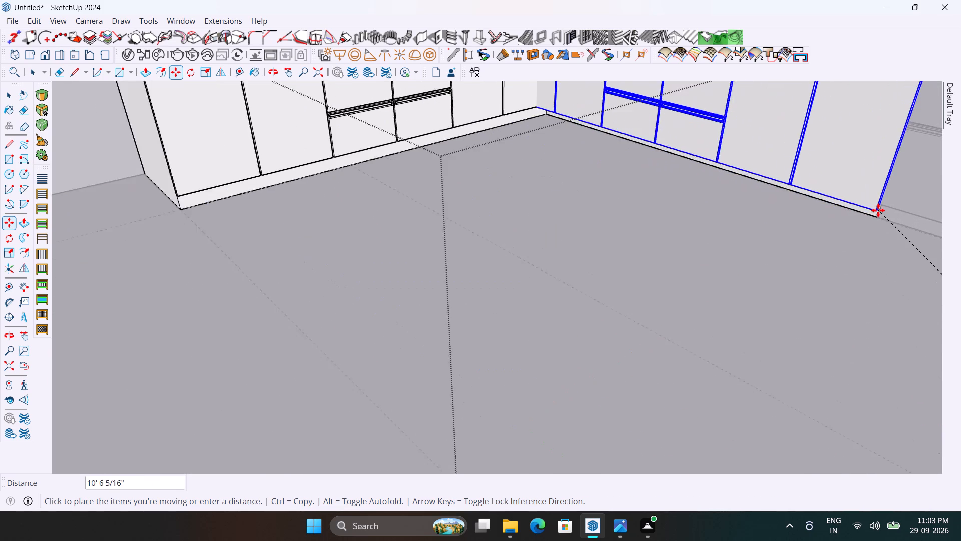
{"action": "scroll", "coordinate": [878, 210], "scroll_direction": "up", "scroll_amount": 20}
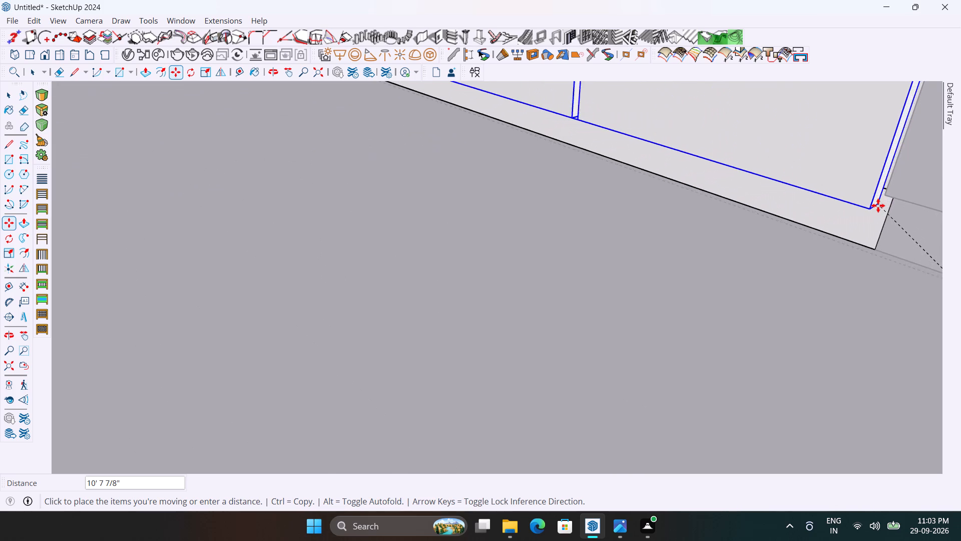
{"action": "scroll", "coordinate": [878, 205], "scroll_direction": "up", "scroll_amount": 1}
{"action": "middle_click_drag", "start_coordinate": [878, 205], "coordinate": [929, 141]}
{"action": "scroll", "coordinate": [855, 158], "scroll_direction": "up", "scroll_amount": 7}
{"action": "scroll", "coordinate": [815, 197], "scroll_direction": "up", "scroll_amount": 5}
{"action": "middle_click_drag", "start_coordinate": [818, 195], "coordinate": [845, 138]}
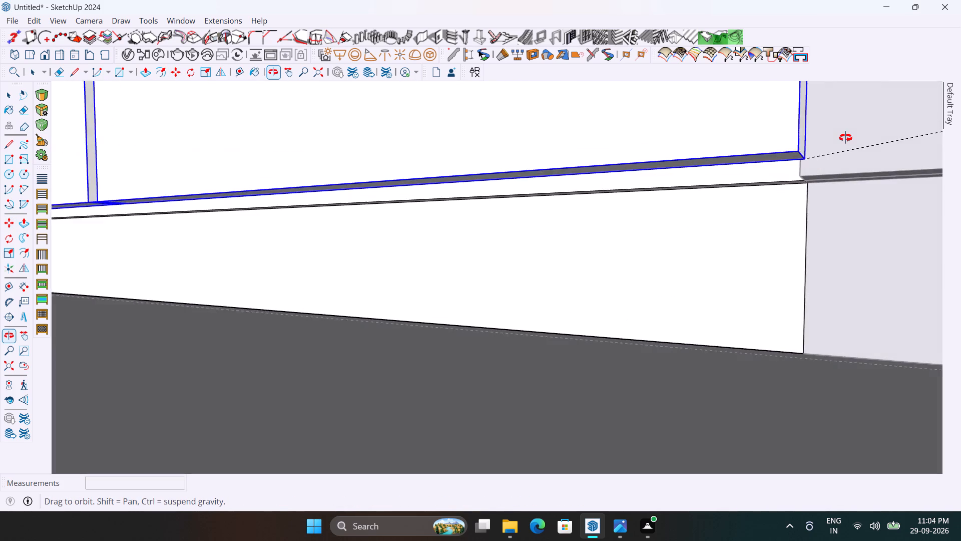
{"action": "middle_click_drag", "start_coordinate": [845, 138], "coordinate": [845, 123]}
{"action": "scroll", "coordinate": [815, 136], "scroll_direction": "up", "scroll_amount": 3}
{"action": "scroll", "coordinate": [781, 194], "scroll_direction": "up", "scroll_amount": 3}
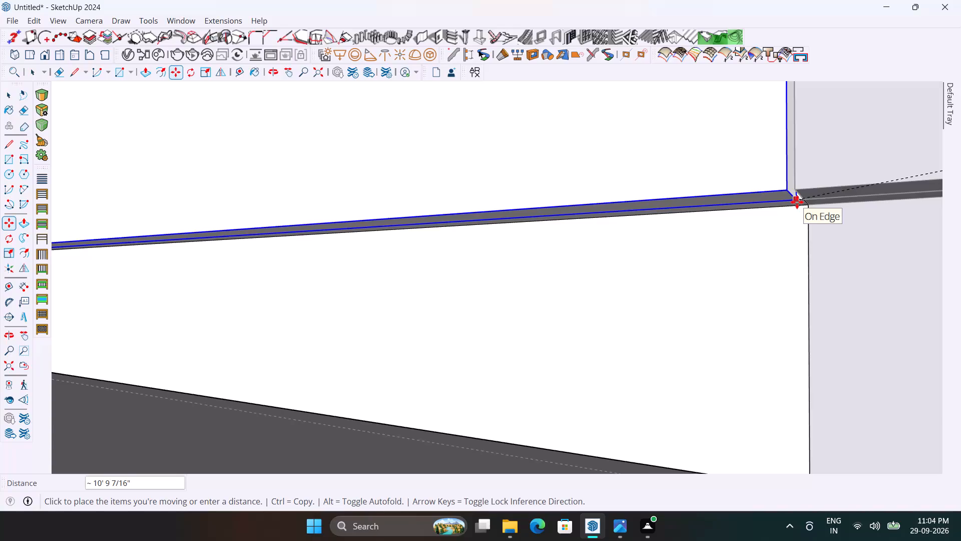
{"action": "left_click", "coordinate": [797, 202]}
{"action": "scroll", "coordinate": [830, 245], "scroll_direction": "down", "scroll_amount": 12}
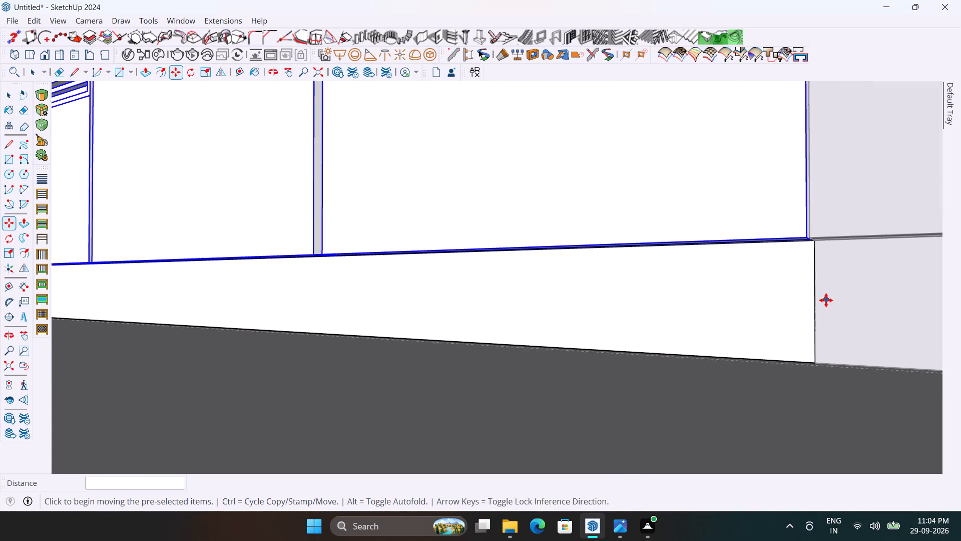
{"action": "scroll", "coordinate": [826, 300], "scroll_direction": "down", "scroll_amount": 18}
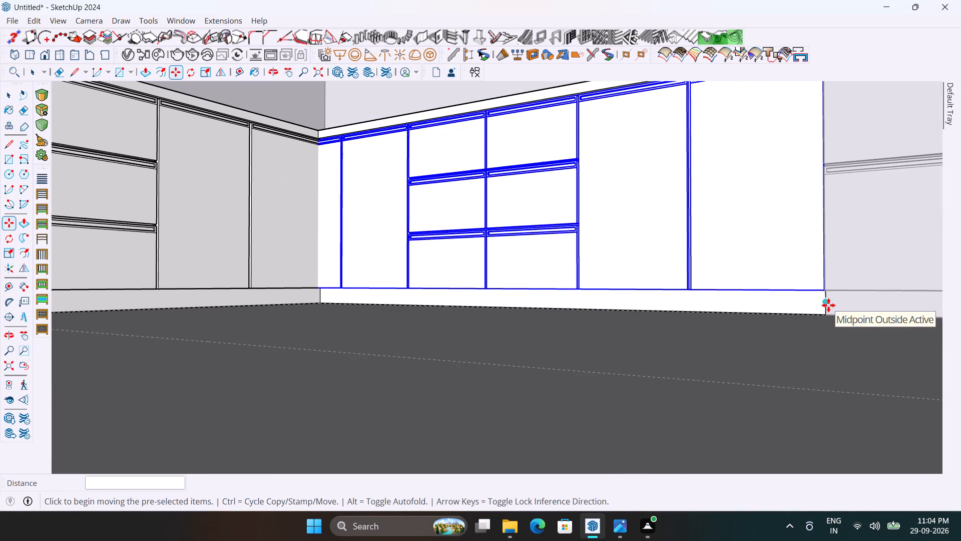
{"action": "scroll", "coordinate": [833, 308], "scroll_direction": "down", "scroll_amount": 2}
{"action": "key", "text": "space"}
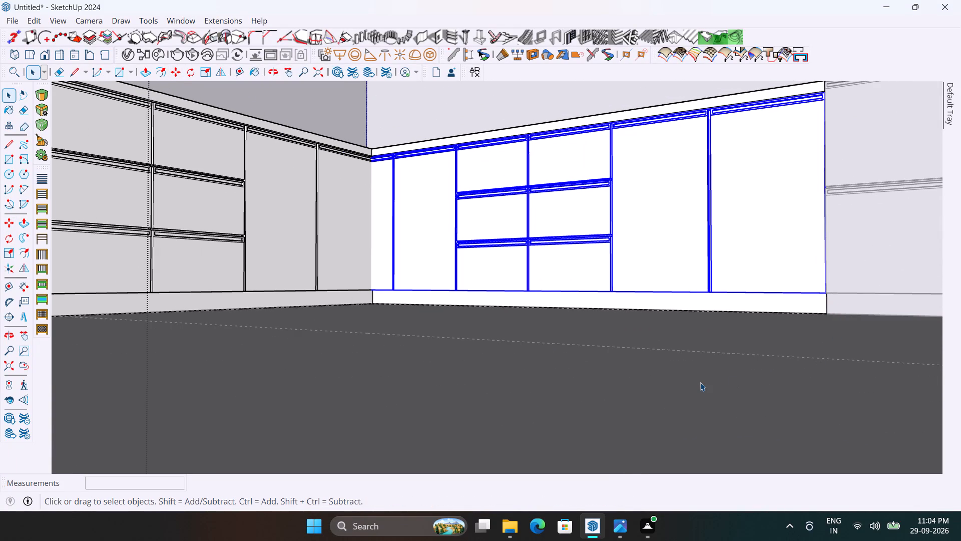
{"action": "left_click", "coordinate": [700, 382]}
Examine how the placed fronts fit along the second counter leg and at the inner corner.
{"action": "scroll", "coordinate": [719, 358], "scroll_direction": "down", "scroll_amount": 5}
{"action": "middle_click_drag", "start_coordinate": [672, 364], "coordinate": [762, 393]}
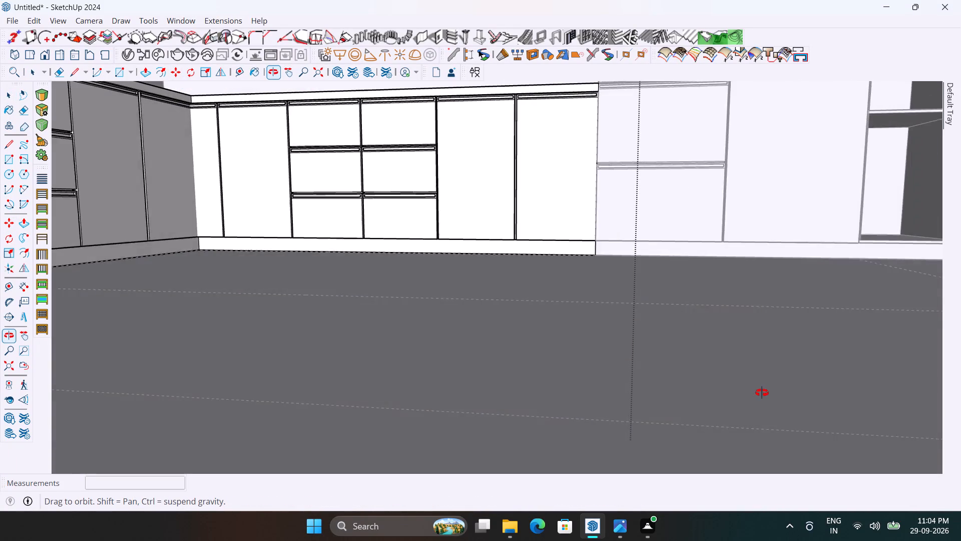
{"action": "middle_click_drag", "start_coordinate": [762, 393], "coordinate": [757, 390]}
{"action": "scroll", "coordinate": [834, 312], "scroll_direction": "down", "scroll_amount": 7}
{"action": "scroll", "coordinate": [474, 221], "scroll_direction": "up", "scroll_amount": 3}
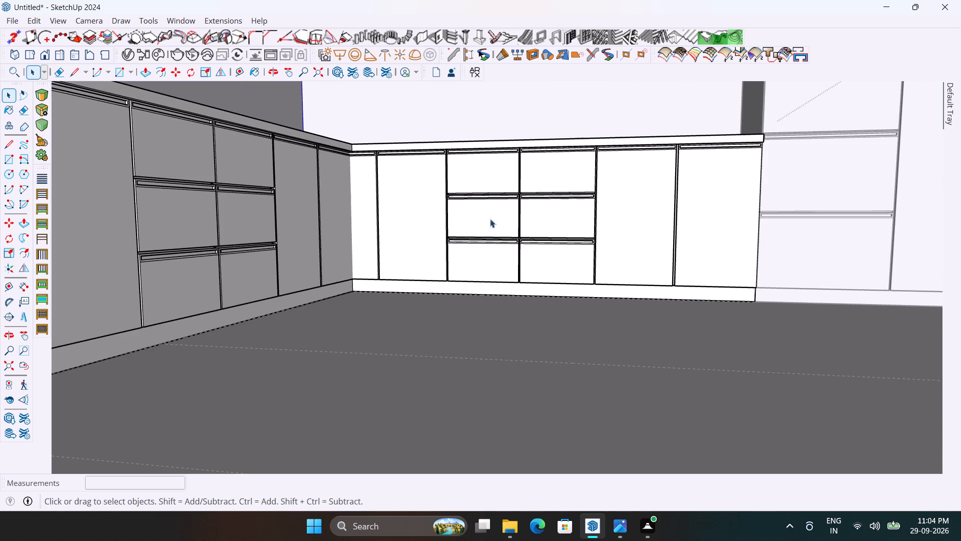
{"action": "middle_click_drag", "start_coordinate": [506, 232], "coordinate": [454, 297]}
{"action": "scroll", "coordinate": [451, 209], "scroll_direction": "up", "scroll_amount": 2}
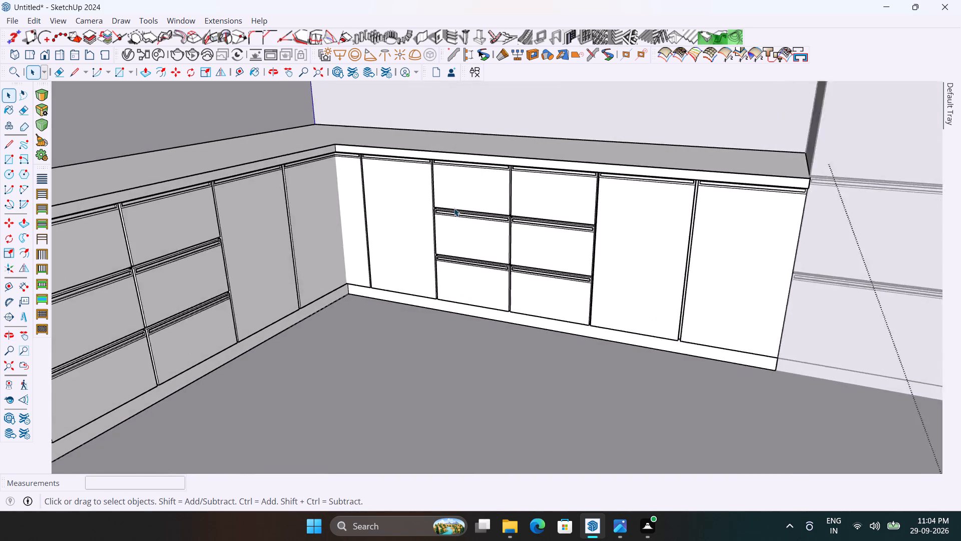
{"action": "scroll", "coordinate": [454, 208], "scroll_direction": "up", "scroll_amount": 2}
{"action": "middle_click_drag", "start_coordinate": [474, 233], "coordinate": [505, 260]}
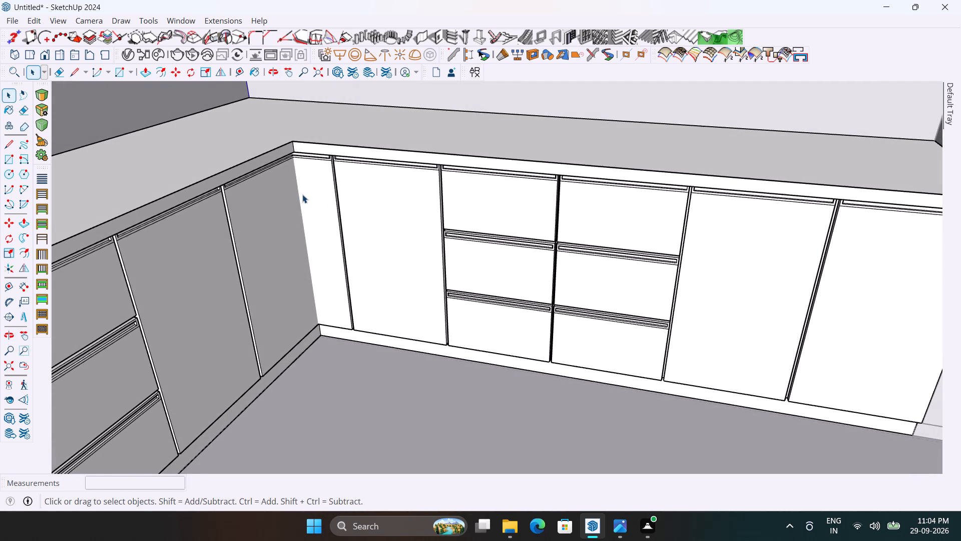
Delete the narrow door panel at the inner corner from the fronts on the second counter leg.
{"action": "scroll", "coordinate": [302, 194], "scroll_direction": "up", "scroll_amount": 3}
{"action": "scroll", "coordinate": [318, 224], "scroll_direction": "down", "scroll_amount": 1}
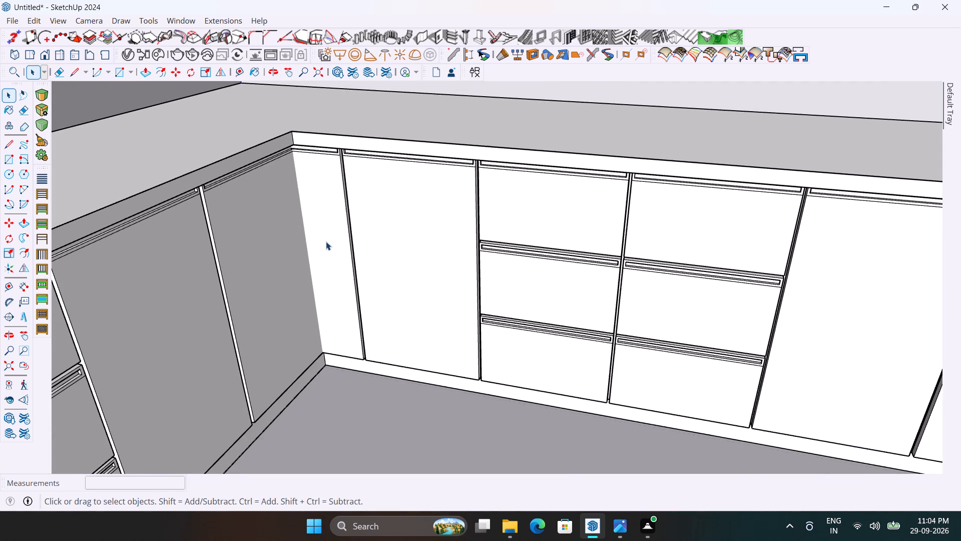
{"action": "middle_click_drag", "start_coordinate": [329, 245], "coordinate": [343, 249]}
{"action": "scroll", "coordinate": [345, 249], "scroll_direction": "down", "scroll_amount": 3}
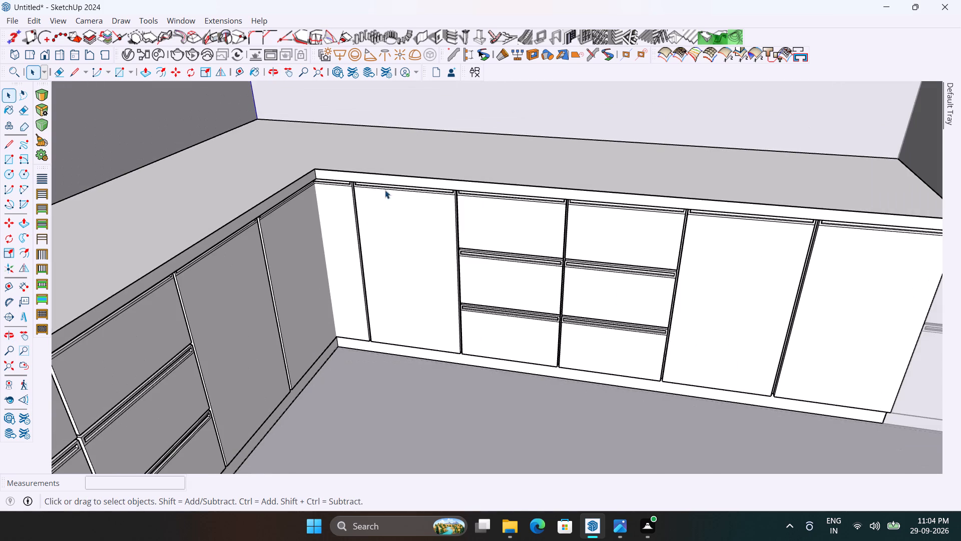
{"action": "scroll", "coordinate": [383, 171], "scroll_direction": "up", "scroll_amount": 2}
{"action": "scroll", "coordinate": [349, 199], "scroll_direction": "up", "scroll_amount": 2}
{"action": "left_click", "coordinate": [330, 194]}
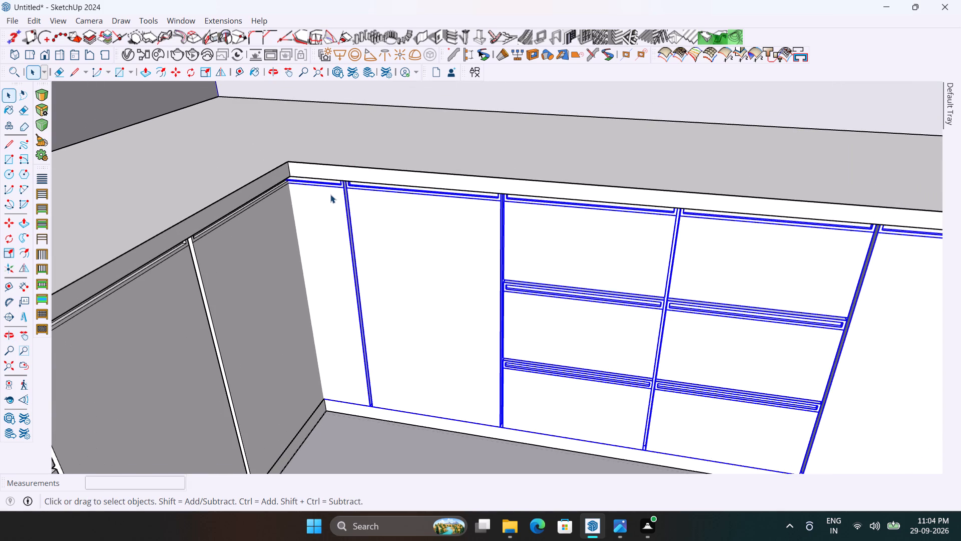
{"action": "double_click", "coordinate": [374, 216]}
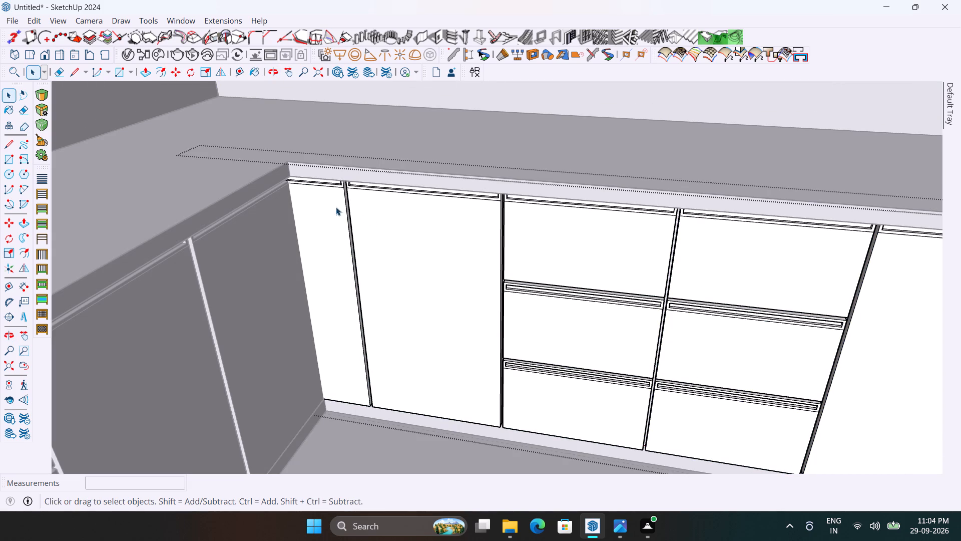
{"action": "double_click", "coordinate": [329, 205]}
{"action": "left_click", "coordinate": [329, 205]}
{"action": "left_click", "coordinate": [329, 205]}
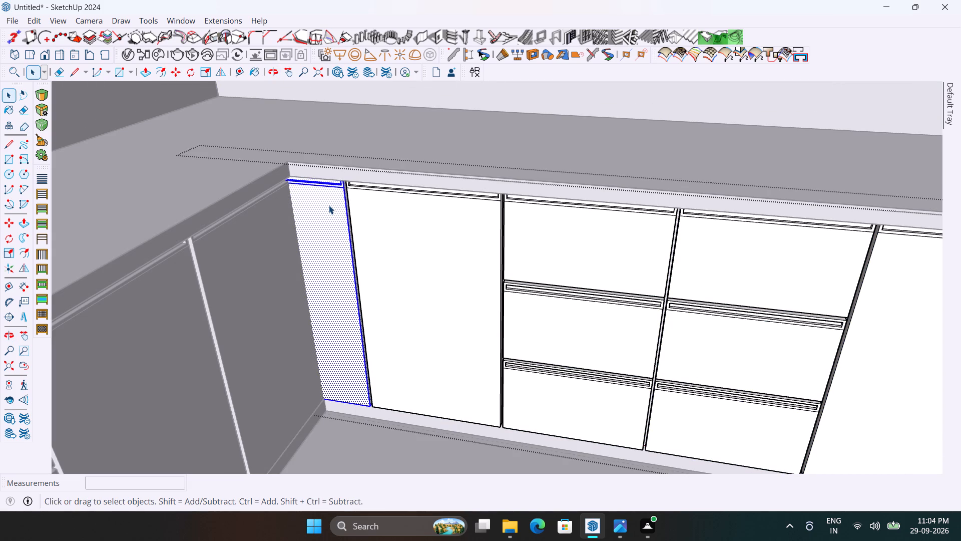
{"action": "triple_click", "coordinate": [329, 205]}
{"action": "key", "text": "Delete"}
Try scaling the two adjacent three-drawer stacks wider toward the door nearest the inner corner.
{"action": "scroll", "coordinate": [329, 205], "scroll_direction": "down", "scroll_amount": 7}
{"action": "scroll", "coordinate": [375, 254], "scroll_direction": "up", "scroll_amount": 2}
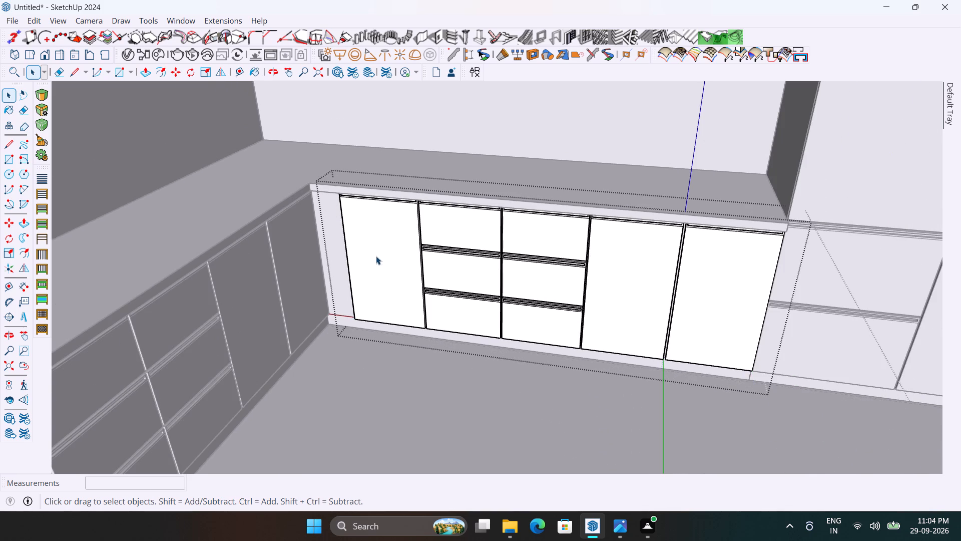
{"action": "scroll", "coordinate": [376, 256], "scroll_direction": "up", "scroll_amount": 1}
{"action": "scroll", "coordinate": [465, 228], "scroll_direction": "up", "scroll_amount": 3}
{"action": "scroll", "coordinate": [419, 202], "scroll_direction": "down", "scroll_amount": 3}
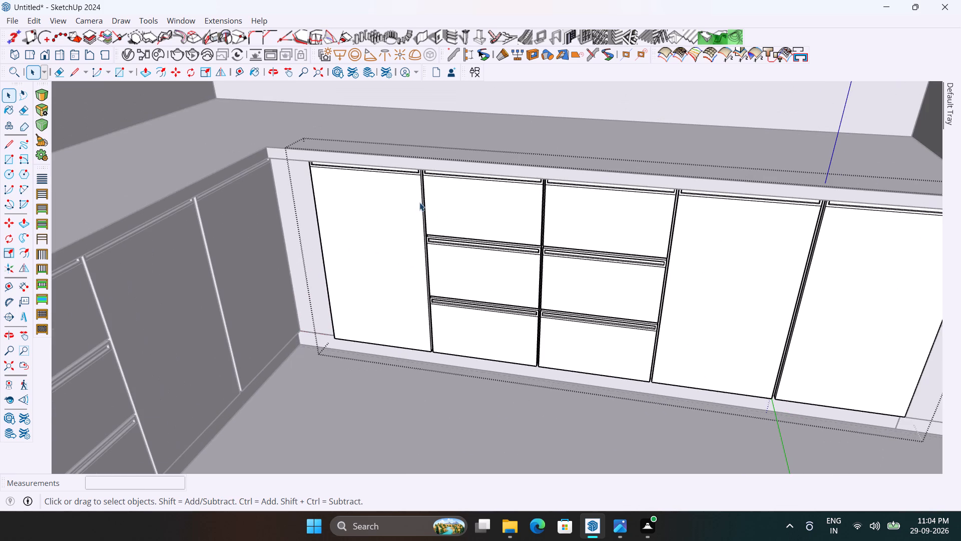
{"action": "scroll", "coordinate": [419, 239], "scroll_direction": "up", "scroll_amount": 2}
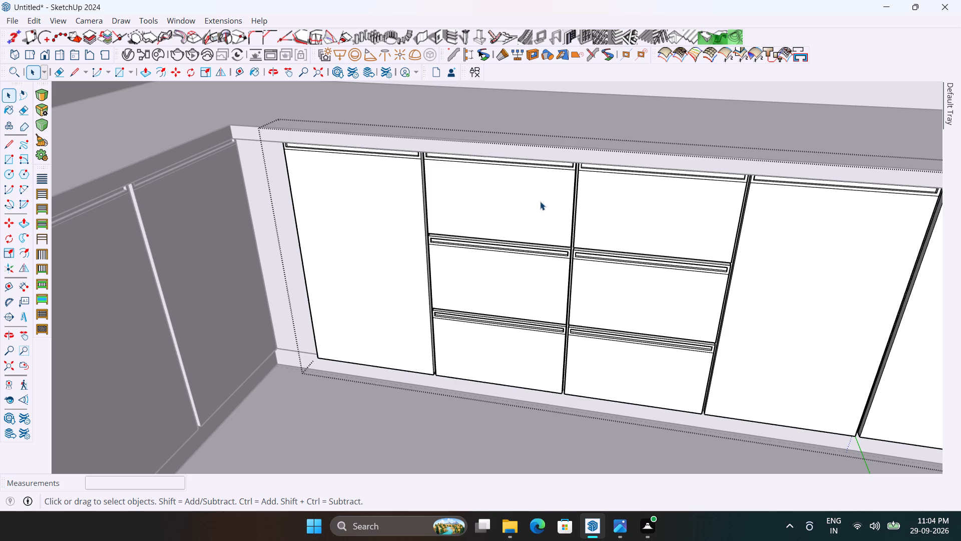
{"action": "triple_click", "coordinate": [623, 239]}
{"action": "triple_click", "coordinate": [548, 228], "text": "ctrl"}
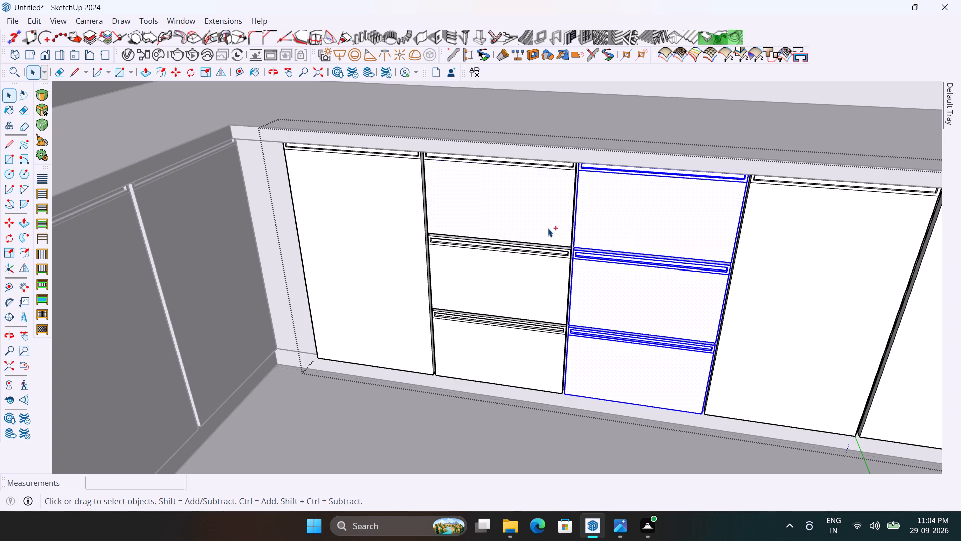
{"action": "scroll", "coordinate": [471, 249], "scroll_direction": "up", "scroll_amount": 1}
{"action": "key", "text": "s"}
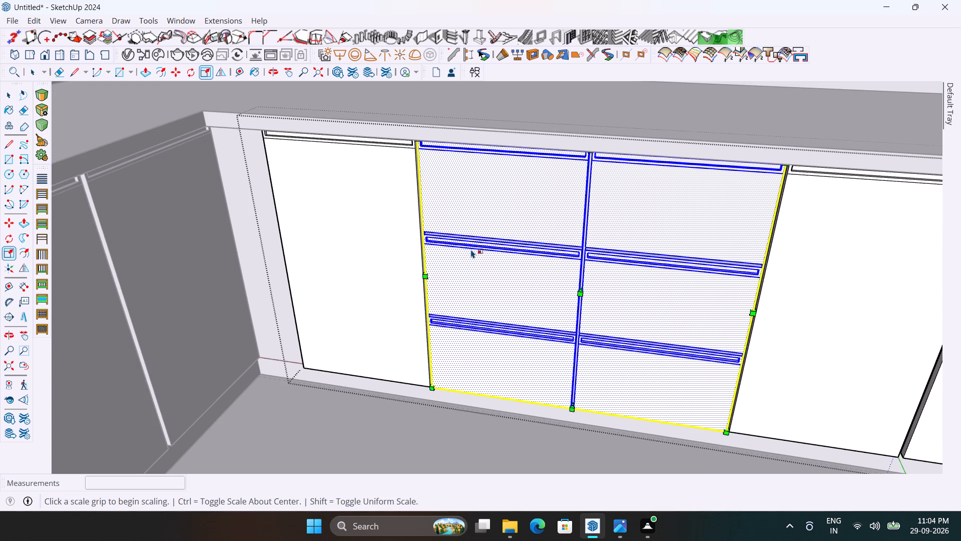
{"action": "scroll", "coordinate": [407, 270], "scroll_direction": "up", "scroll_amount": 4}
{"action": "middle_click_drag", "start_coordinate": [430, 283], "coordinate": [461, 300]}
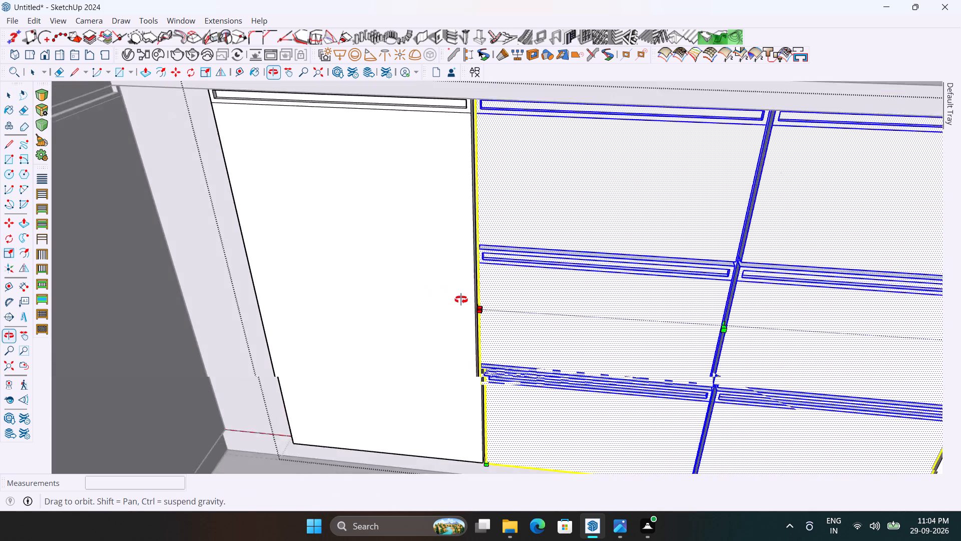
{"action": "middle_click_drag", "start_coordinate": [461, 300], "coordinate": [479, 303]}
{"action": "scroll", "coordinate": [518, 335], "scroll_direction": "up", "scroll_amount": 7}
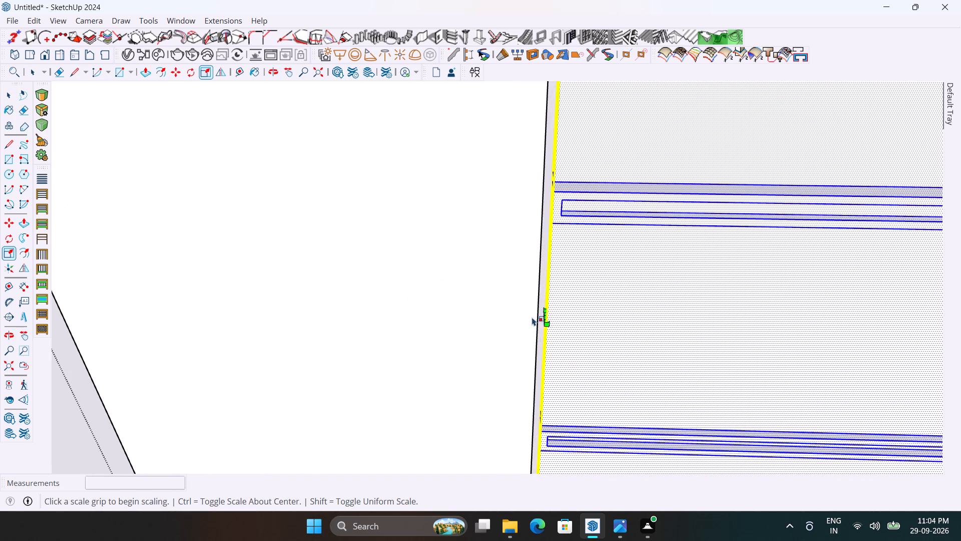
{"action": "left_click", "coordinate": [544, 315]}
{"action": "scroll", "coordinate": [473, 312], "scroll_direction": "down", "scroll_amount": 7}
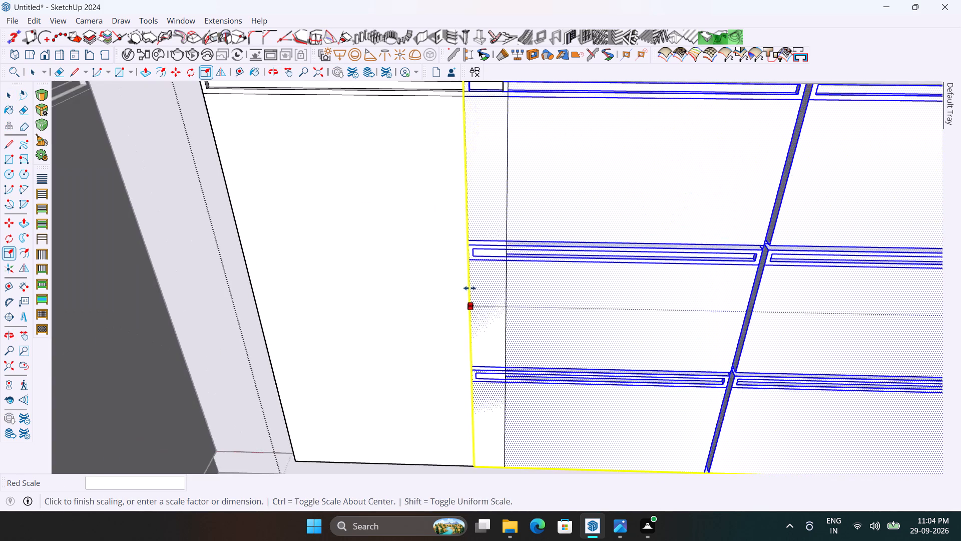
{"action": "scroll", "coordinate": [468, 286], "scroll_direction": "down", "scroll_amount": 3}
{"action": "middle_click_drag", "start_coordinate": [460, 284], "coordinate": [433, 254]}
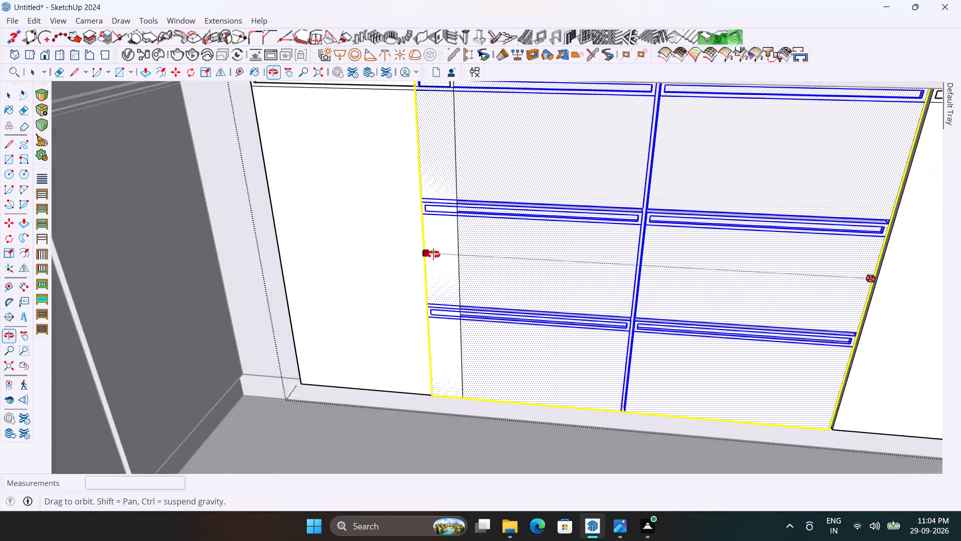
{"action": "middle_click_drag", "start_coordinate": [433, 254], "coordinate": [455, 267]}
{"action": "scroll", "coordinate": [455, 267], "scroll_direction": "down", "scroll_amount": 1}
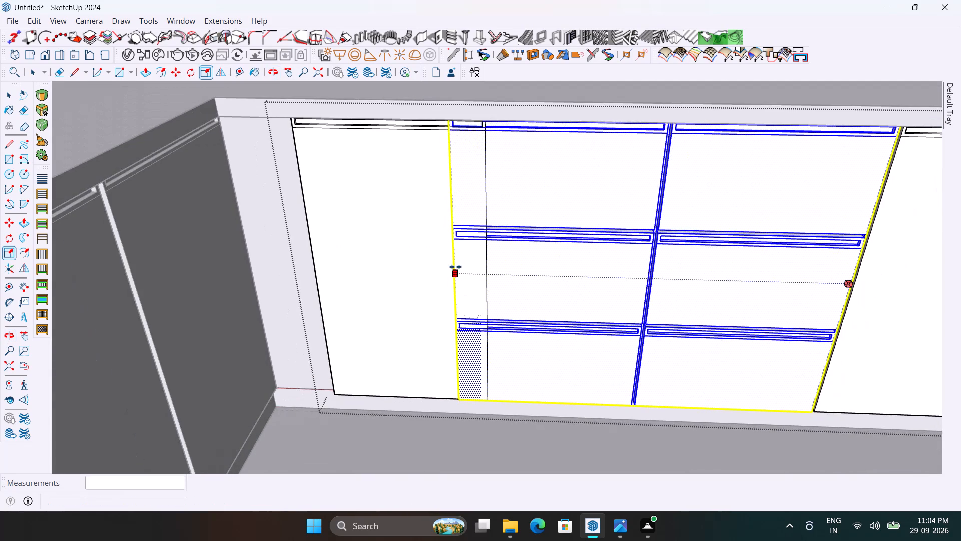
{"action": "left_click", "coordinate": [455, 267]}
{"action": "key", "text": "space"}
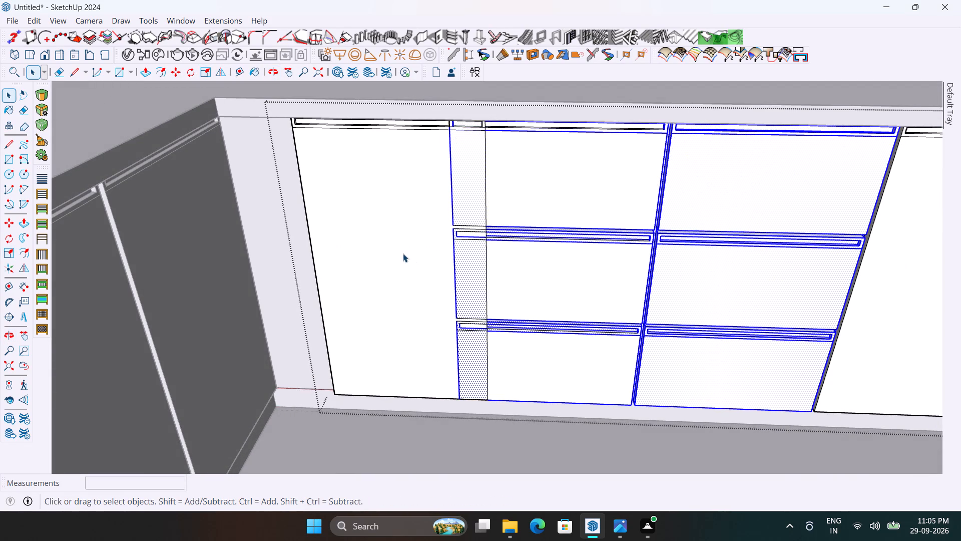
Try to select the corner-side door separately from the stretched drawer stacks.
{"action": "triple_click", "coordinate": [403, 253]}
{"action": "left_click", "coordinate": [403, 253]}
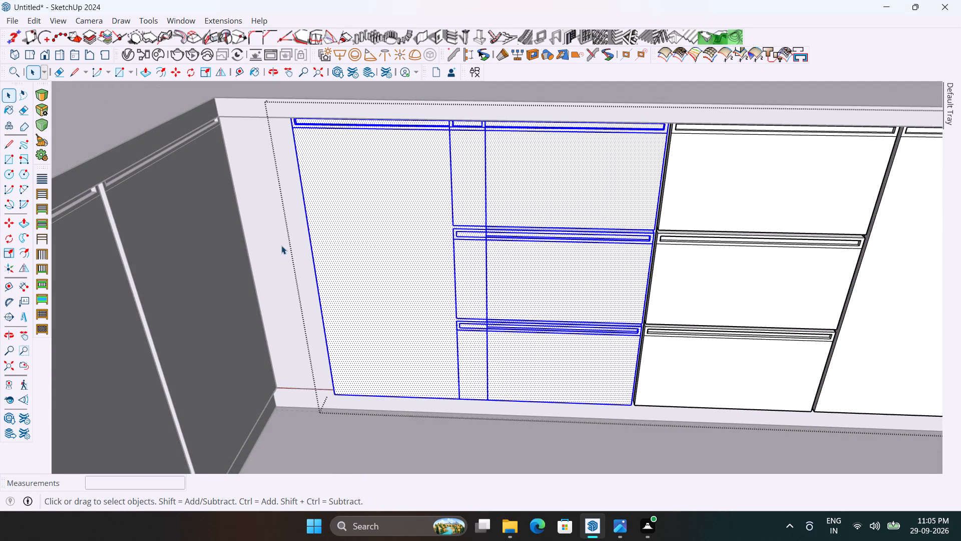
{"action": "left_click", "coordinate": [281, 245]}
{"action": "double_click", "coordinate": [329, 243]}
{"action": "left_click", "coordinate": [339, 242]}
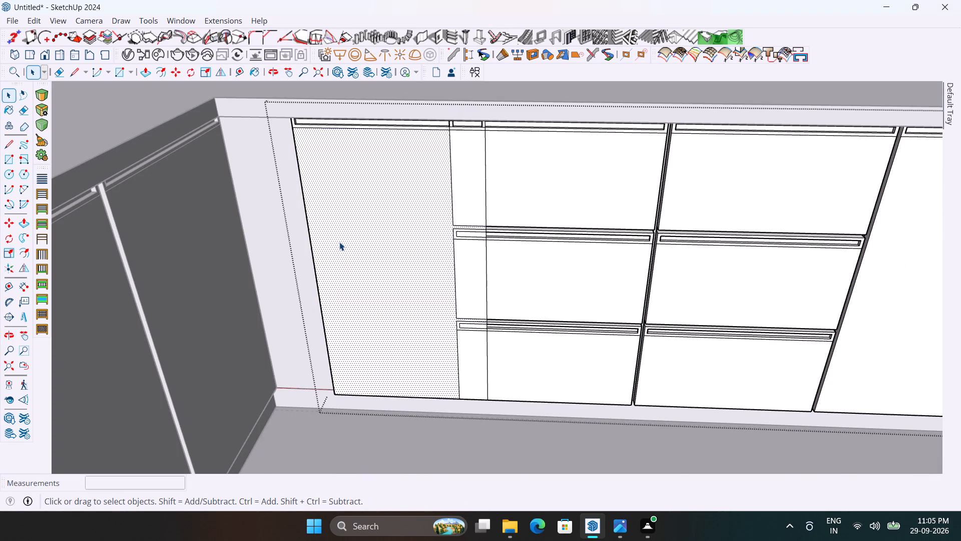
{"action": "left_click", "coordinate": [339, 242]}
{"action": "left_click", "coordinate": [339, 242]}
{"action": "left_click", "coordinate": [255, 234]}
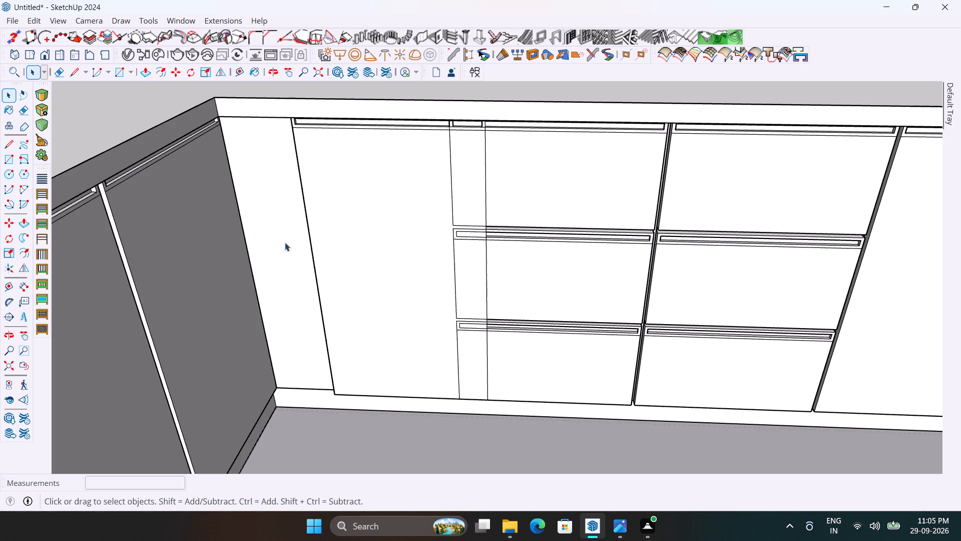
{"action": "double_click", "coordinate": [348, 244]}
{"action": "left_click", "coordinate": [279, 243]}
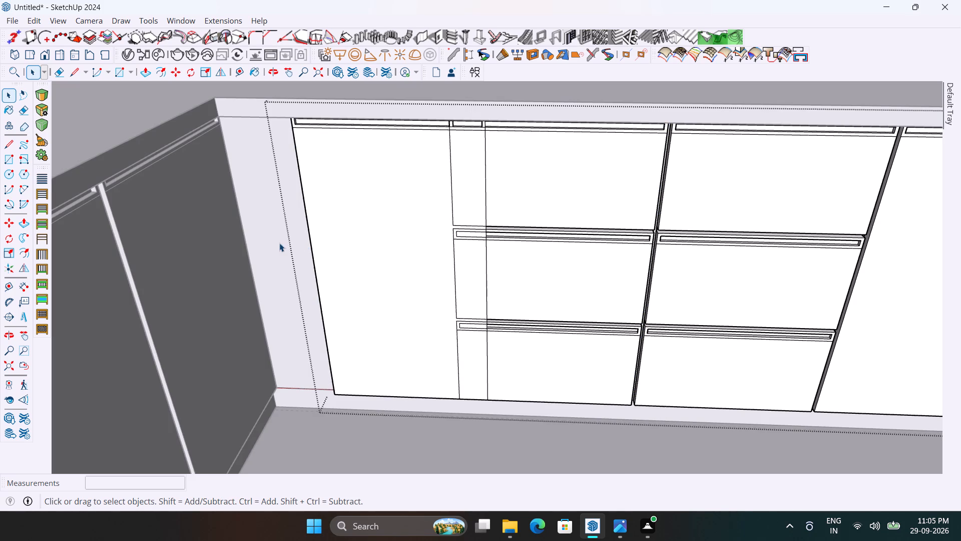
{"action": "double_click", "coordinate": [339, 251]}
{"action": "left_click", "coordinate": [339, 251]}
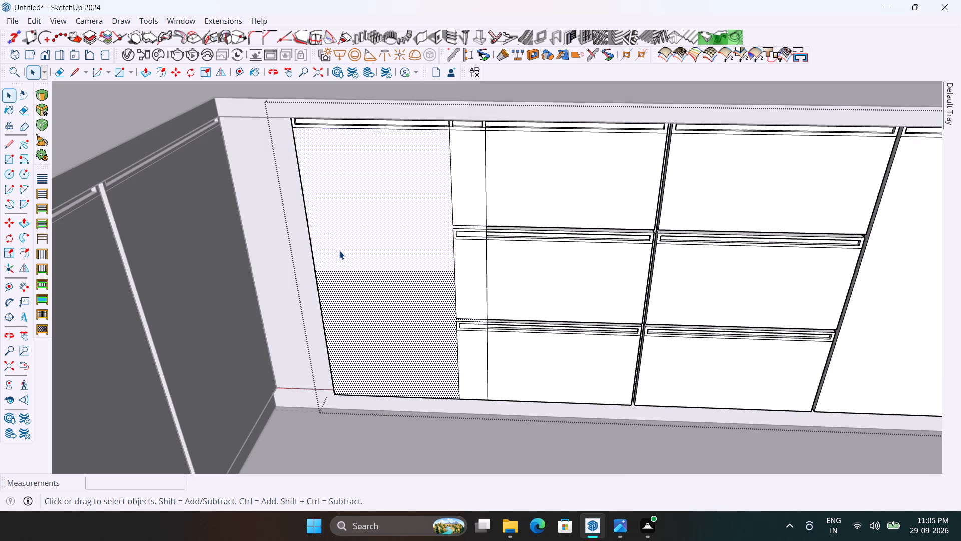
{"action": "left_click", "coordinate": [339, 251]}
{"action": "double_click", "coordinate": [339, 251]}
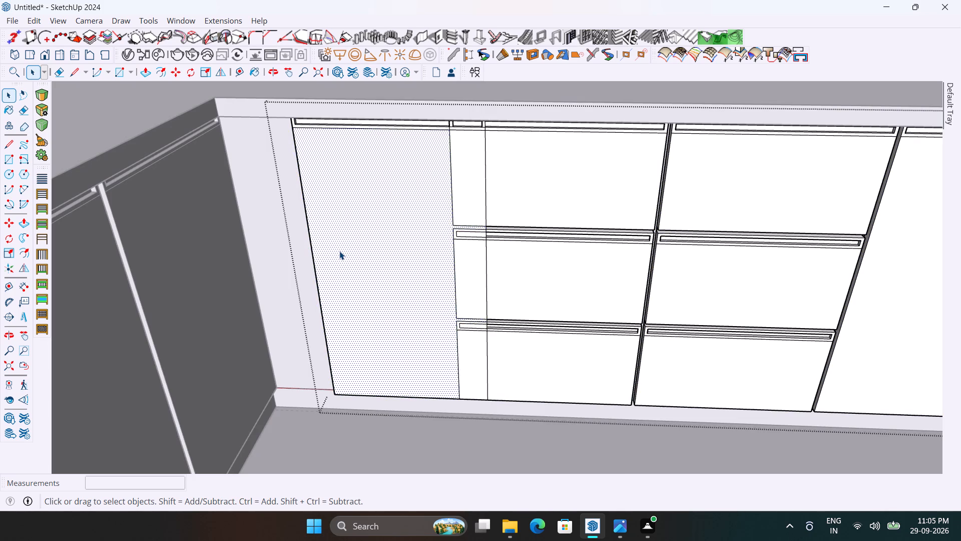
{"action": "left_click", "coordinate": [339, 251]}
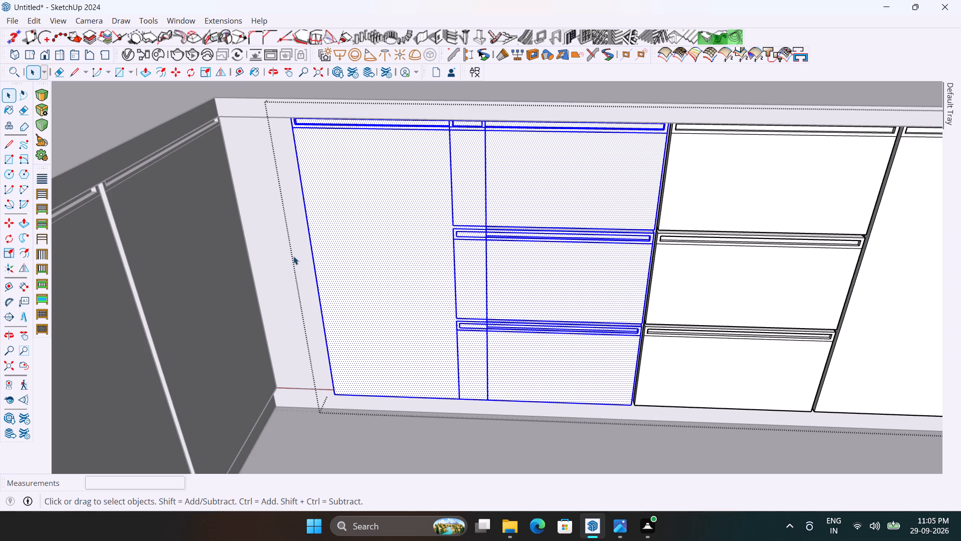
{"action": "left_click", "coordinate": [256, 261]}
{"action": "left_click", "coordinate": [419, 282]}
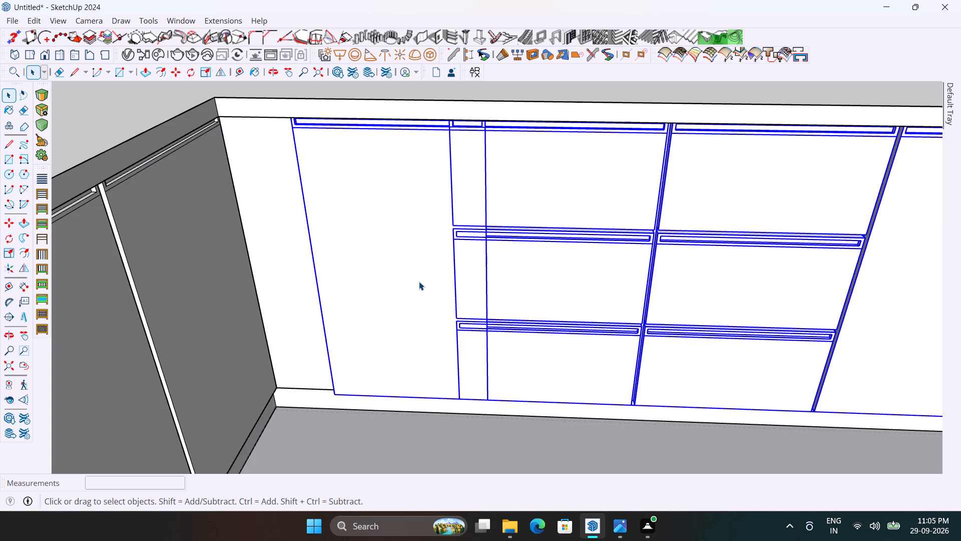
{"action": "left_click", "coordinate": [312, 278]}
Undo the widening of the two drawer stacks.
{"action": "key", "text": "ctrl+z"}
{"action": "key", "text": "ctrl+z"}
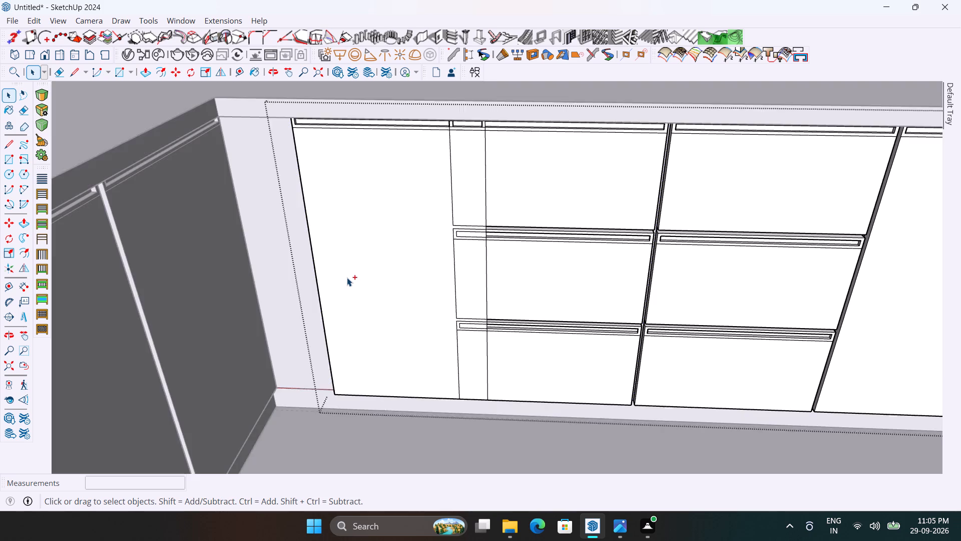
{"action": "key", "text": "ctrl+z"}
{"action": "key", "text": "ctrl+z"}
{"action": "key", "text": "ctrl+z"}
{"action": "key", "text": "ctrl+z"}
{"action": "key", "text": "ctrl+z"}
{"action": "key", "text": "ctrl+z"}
Move the door nearest the inner corner about 5 3/4" along the toe-kick edge toward the corner, leaving a narrow gap.
{"action": "double_click", "coordinate": [438, 254]}
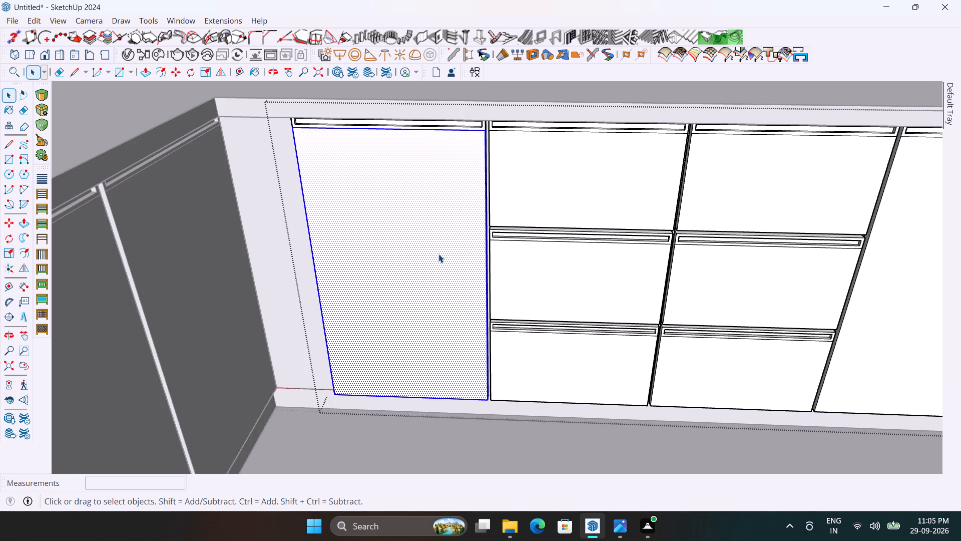
{"action": "left_click", "coordinate": [438, 254]}
{"action": "scroll", "coordinate": [397, 355], "scroll_direction": "up", "scroll_amount": 2}
{"action": "scroll", "coordinate": [392, 362], "scroll_direction": "down", "scroll_amount": 1}
{"action": "middle_click_drag", "start_coordinate": [387, 385], "coordinate": [469, 347]}
{"action": "middle_click_drag", "start_coordinate": [433, 363], "coordinate": [304, 355]}
{"action": "scroll", "coordinate": [681, 435], "scroll_direction": "up", "scroll_amount": 2}
{"action": "key", "text": "m"}
{"action": "scroll", "coordinate": [728, 432], "scroll_direction": "up", "scroll_amount": 3}
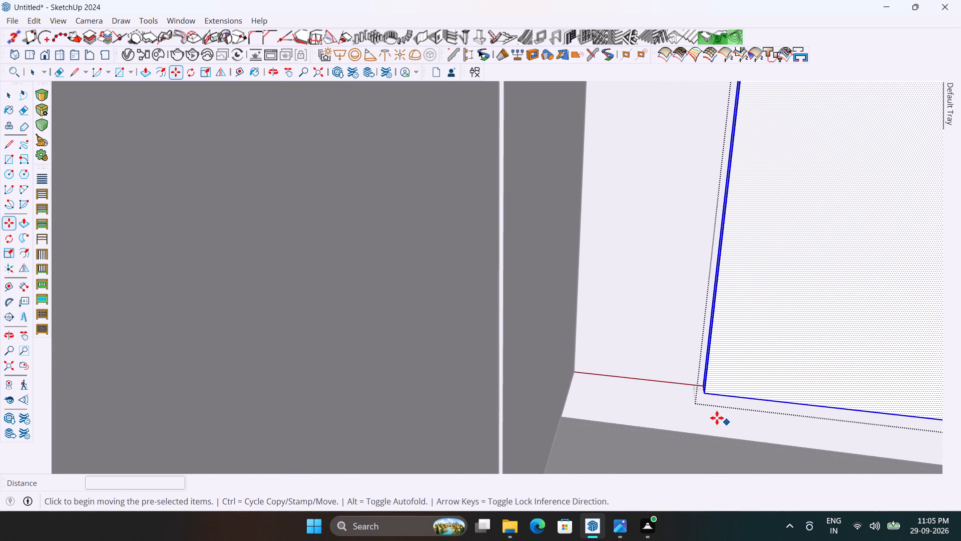
{"action": "scroll", "coordinate": [699, 405], "scroll_direction": "up", "scroll_amount": 3}
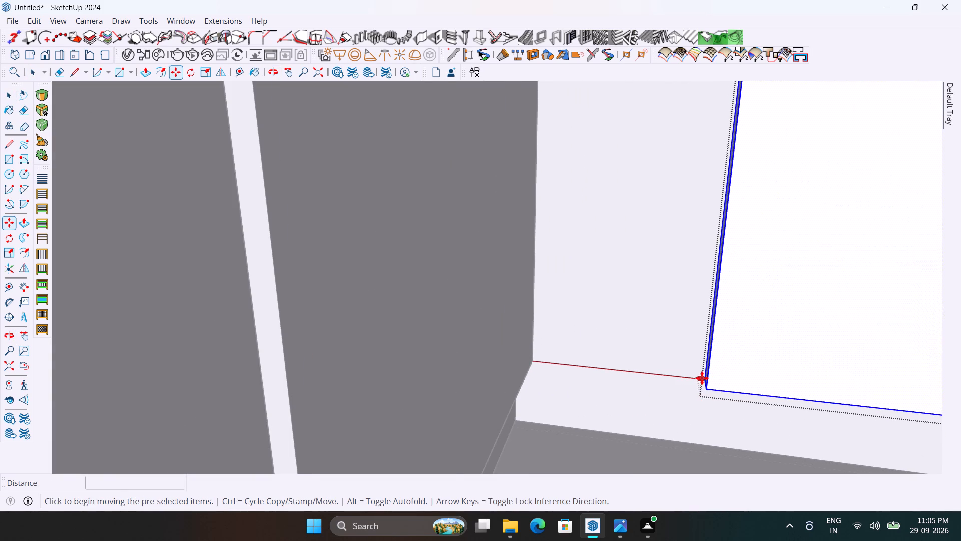
{"action": "left_click", "coordinate": [705, 378]}
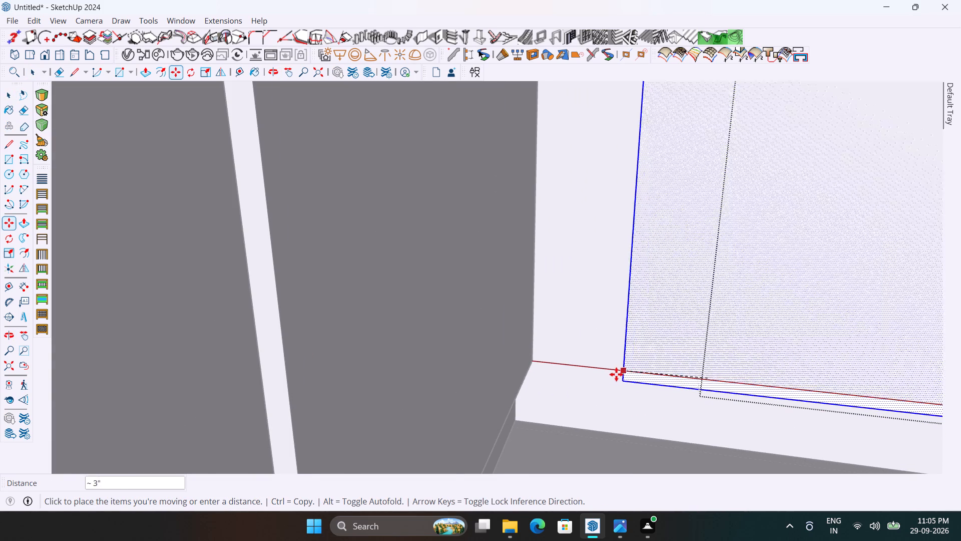
{"action": "left_click", "coordinate": [549, 362]}
{"action": "scroll", "coordinate": [497, 351], "scroll_direction": "down", "scroll_amount": 17}
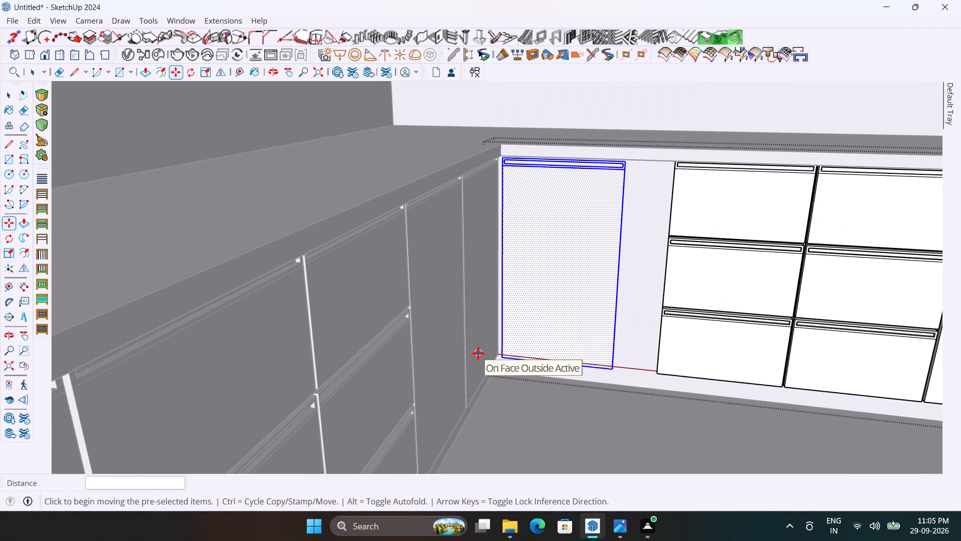
{"action": "key", "text": "space"}
{"action": "left_click", "coordinate": [583, 422]}
{"action": "middle_click_drag", "start_coordinate": [613, 363], "coordinate": [574, 358]}
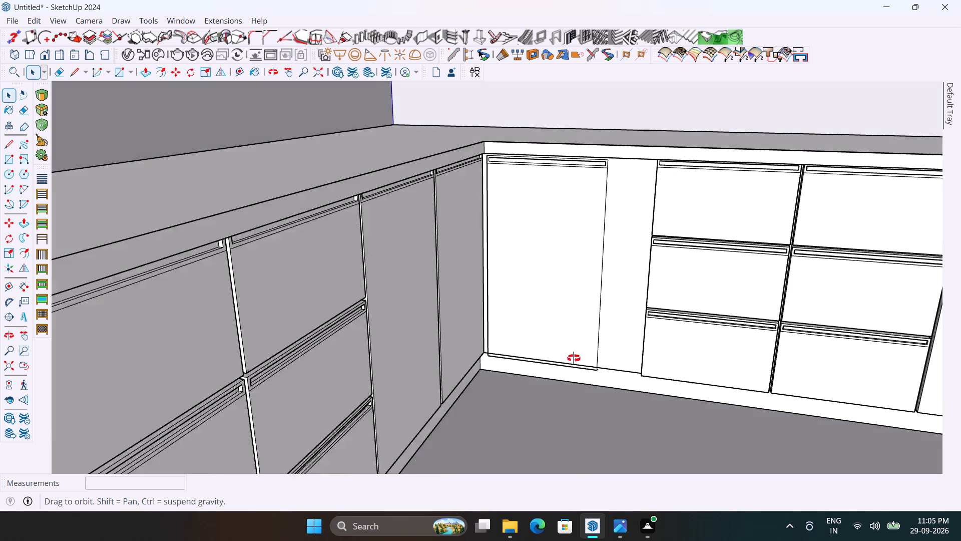
{"action": "middle_click_drag", "start_coordinate": [574, 358], "coordinate": [560, 357]}
{"action": "middle_click_drag", "start_coordinate": [676, 309], "coordinate": [626, 314]}
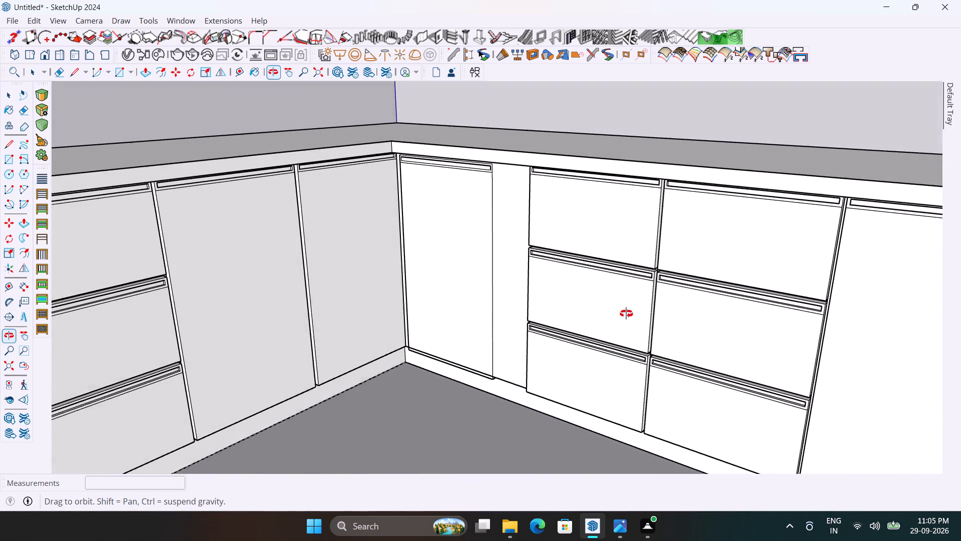
Examine the door nearest the inner corner and its gap to the adjacent three-drawer stack, including along the toe kick.
{"action": "middle_click_drag", "start_coordinate": [626, 314], "coordinate": [626, 314]}
{"action": "scroll", "coordinate": [508, 349], "scroll_direction": "up", "scroll_amount": 3}
{"action": "middle_click_drag", "start_coordinate": [526, 374], "coordinate": [660, 390]}
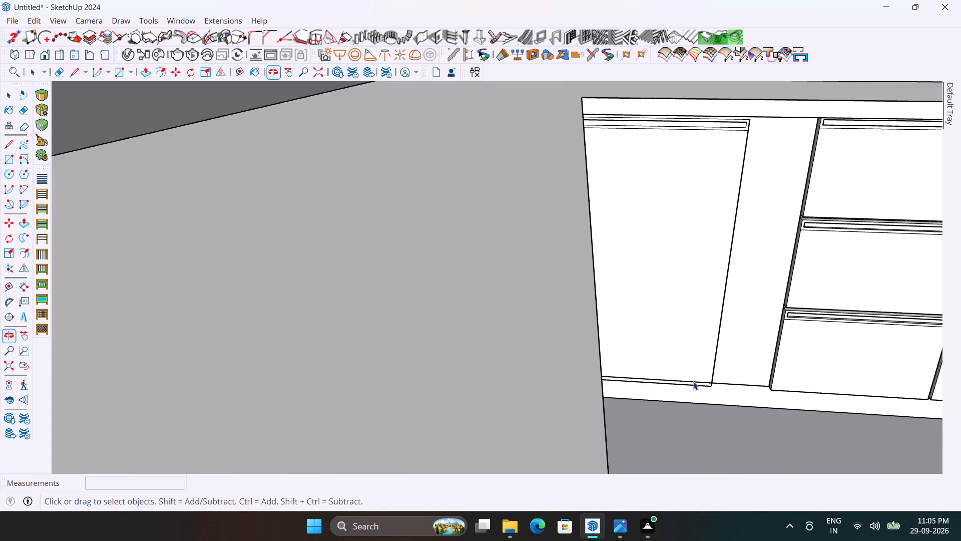
{"action": "scroll", "coordinate": [813, 382], "scroll_direction": "up", "scroll_amount": 8}
{"action": "scroll", "coordinate": [740, 382], "scroll_direction": "down", "scroll_amount": 5}
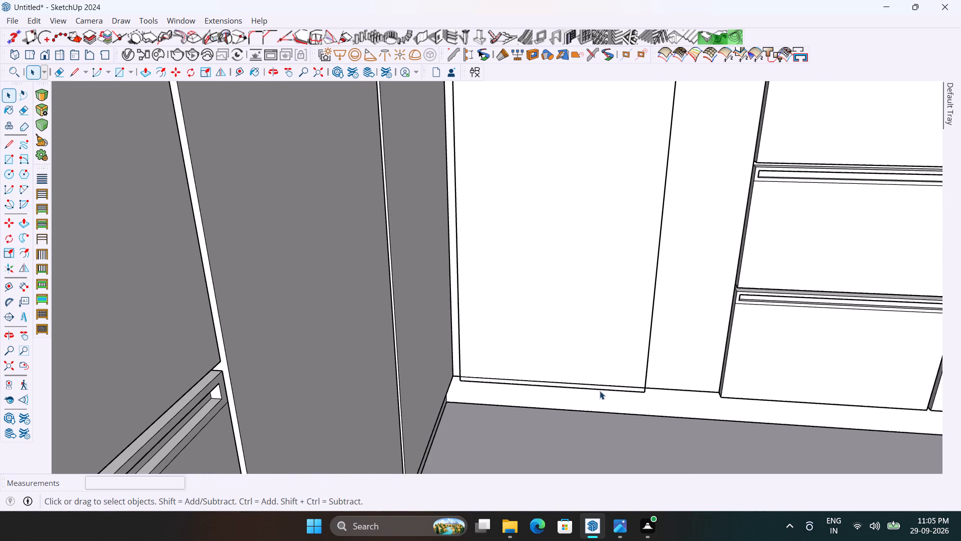
{"action": "middle_click_drag", "start_coordinate": [650, 399], "coordinate": [514, 384]}
{"action": "scroll", "coordinate": [512, 401], "scroll_direction": "down", "scroll_amount": 4}
{"action": "scroll", "coordinate": [449, 141], "scroll_direction": "up", "scroll_amount": 3}
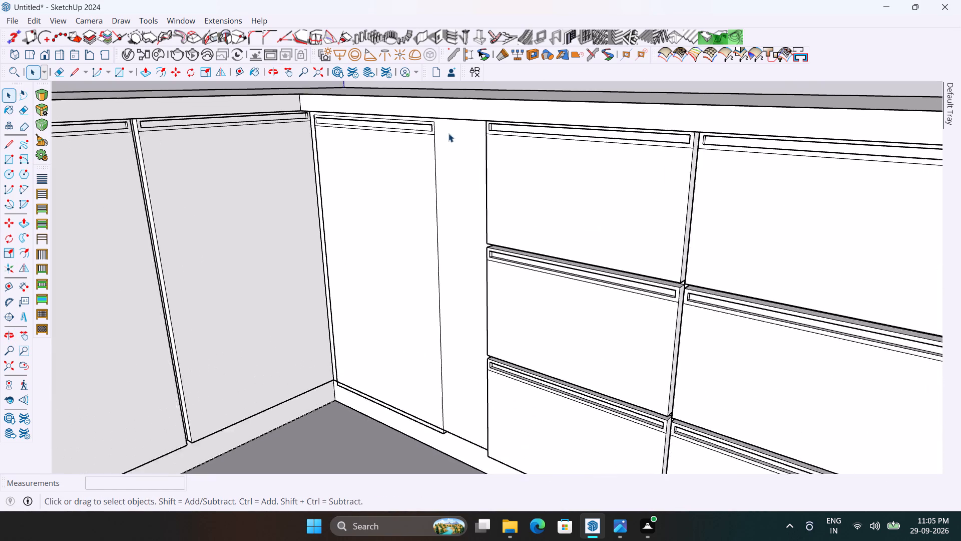
{"action": "middle_click_drag", "start_coordinate": [419, 181], "coordinate": [391, 129]}
{"action": "scroll", "coordinate": [389, 312], "scroll_direction": "up", "scroll_amount": 3}
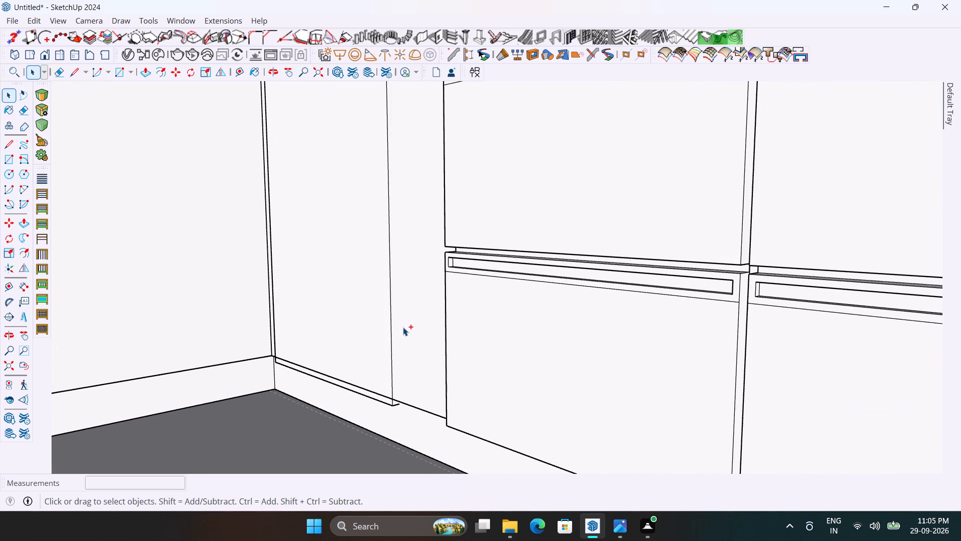
{"action": "scroll", "coordinate": [406, 342], "scroll_direction": "down", "scroll_amount": 1}
{"action": "middle_click_drag", "start_coordinate": [433, 390], "coordinate": [465, 322]}
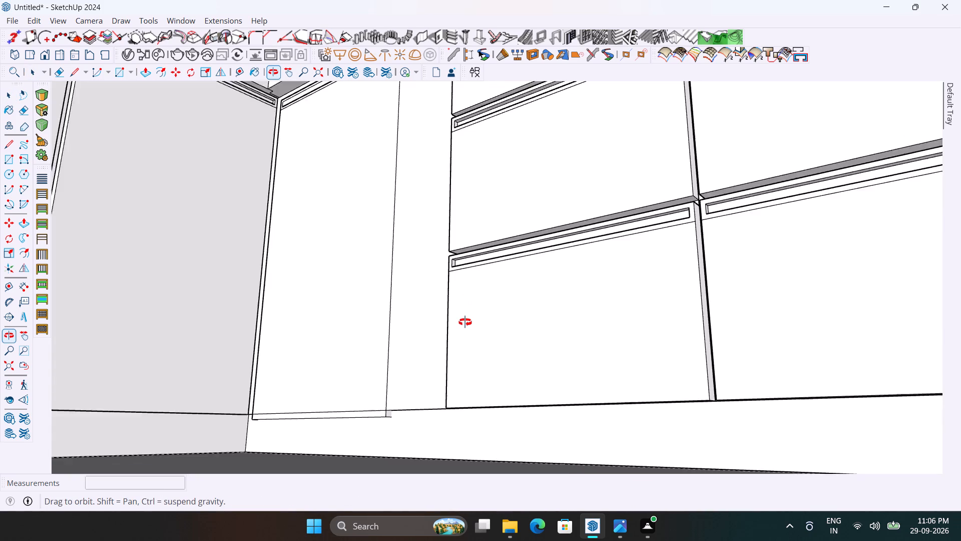
{"action": "middle_click_drag", "start_coordinate": [465, 322], "coordinate": [466, 326]}
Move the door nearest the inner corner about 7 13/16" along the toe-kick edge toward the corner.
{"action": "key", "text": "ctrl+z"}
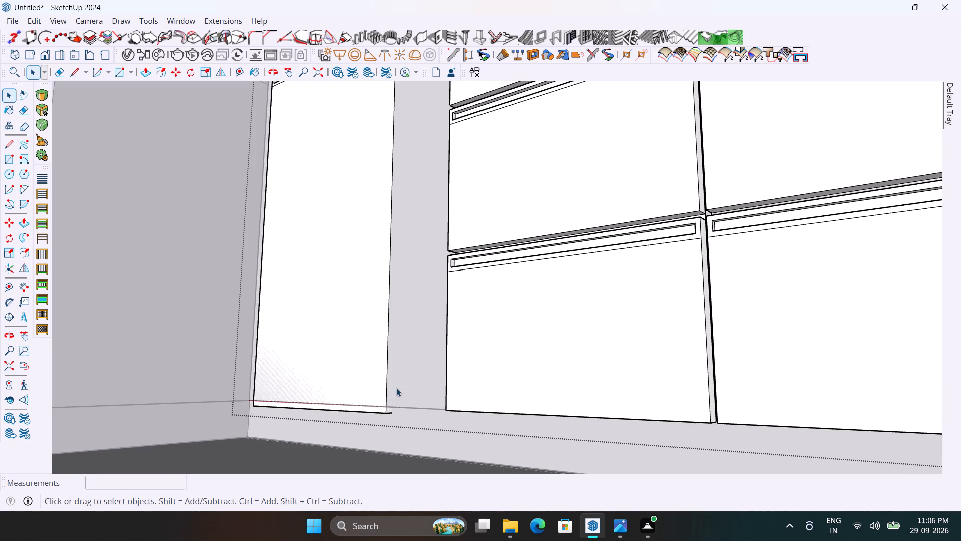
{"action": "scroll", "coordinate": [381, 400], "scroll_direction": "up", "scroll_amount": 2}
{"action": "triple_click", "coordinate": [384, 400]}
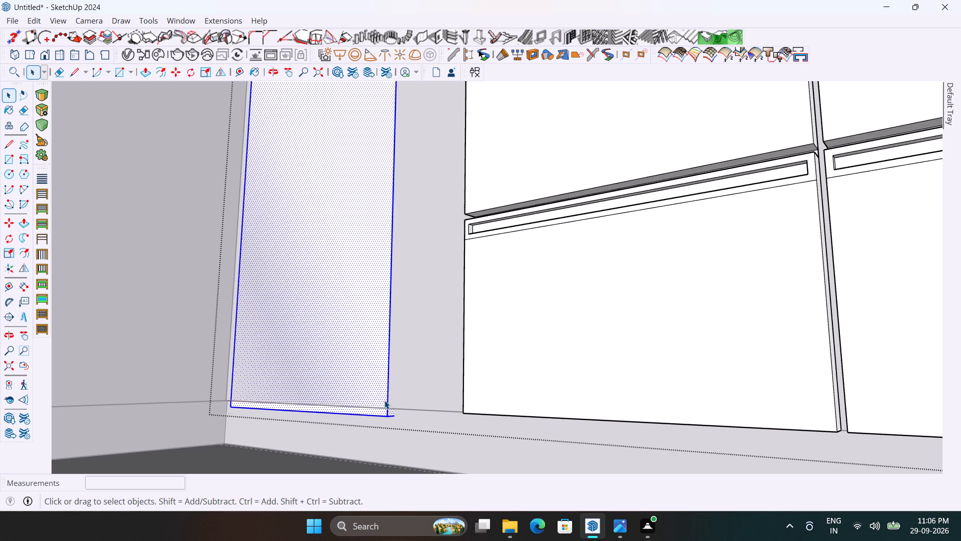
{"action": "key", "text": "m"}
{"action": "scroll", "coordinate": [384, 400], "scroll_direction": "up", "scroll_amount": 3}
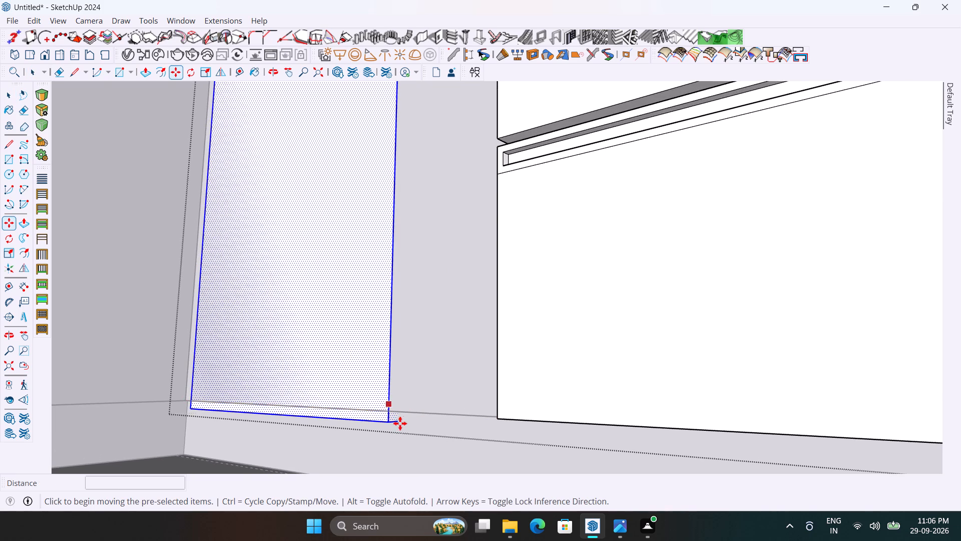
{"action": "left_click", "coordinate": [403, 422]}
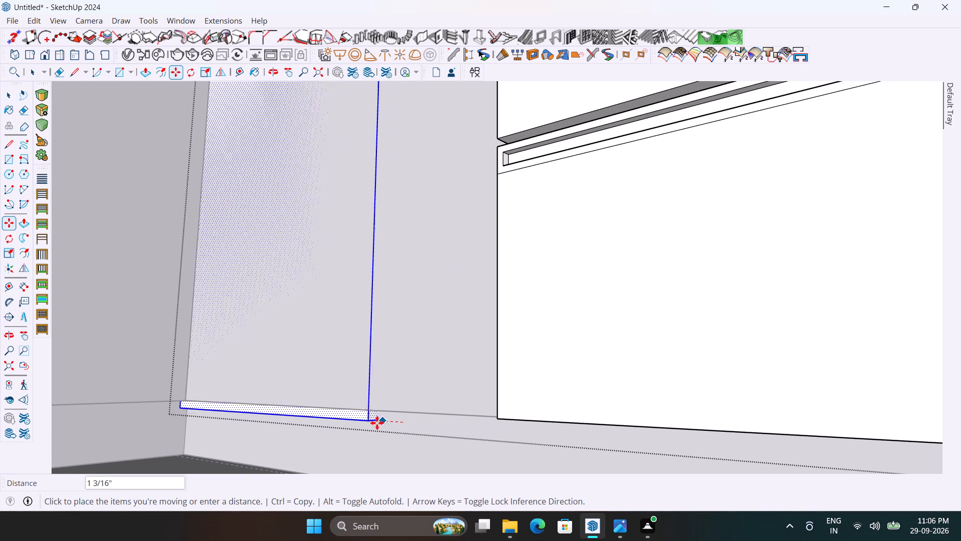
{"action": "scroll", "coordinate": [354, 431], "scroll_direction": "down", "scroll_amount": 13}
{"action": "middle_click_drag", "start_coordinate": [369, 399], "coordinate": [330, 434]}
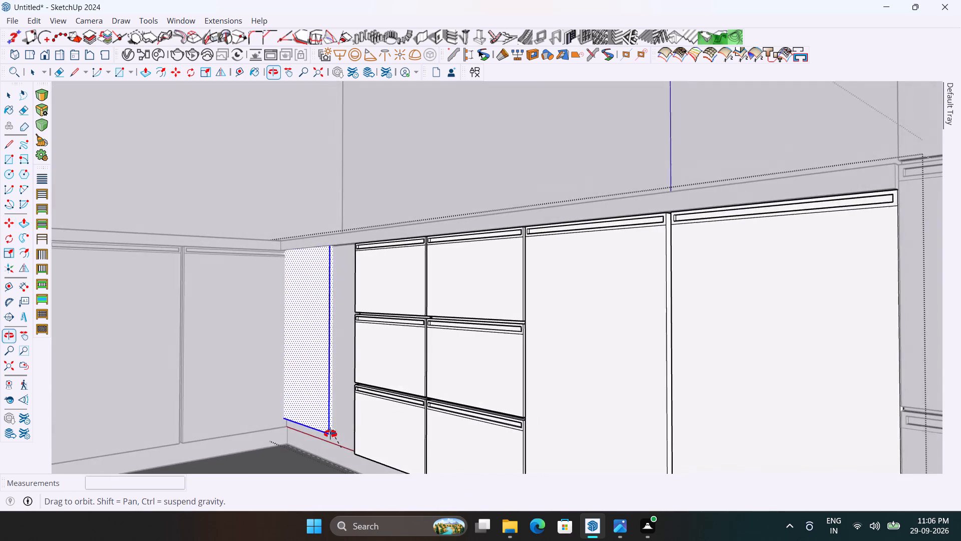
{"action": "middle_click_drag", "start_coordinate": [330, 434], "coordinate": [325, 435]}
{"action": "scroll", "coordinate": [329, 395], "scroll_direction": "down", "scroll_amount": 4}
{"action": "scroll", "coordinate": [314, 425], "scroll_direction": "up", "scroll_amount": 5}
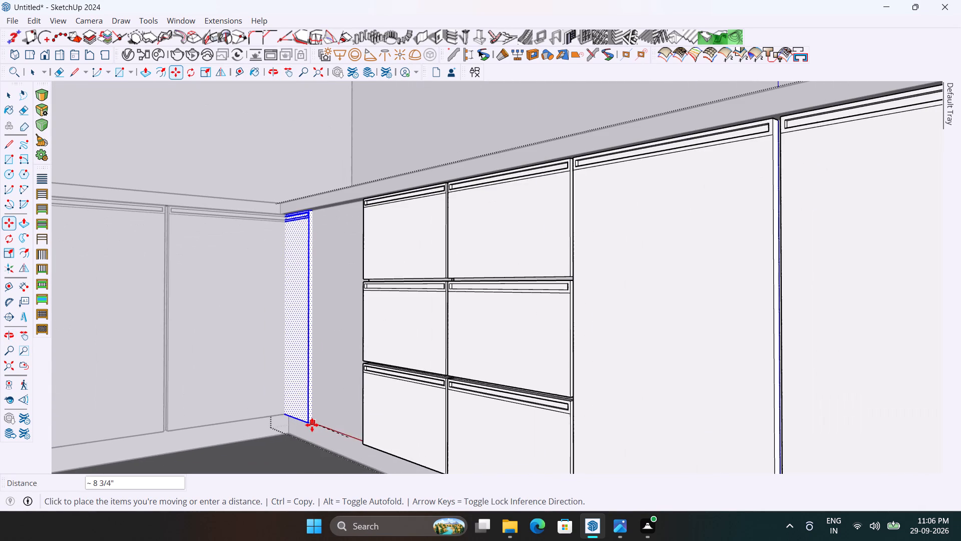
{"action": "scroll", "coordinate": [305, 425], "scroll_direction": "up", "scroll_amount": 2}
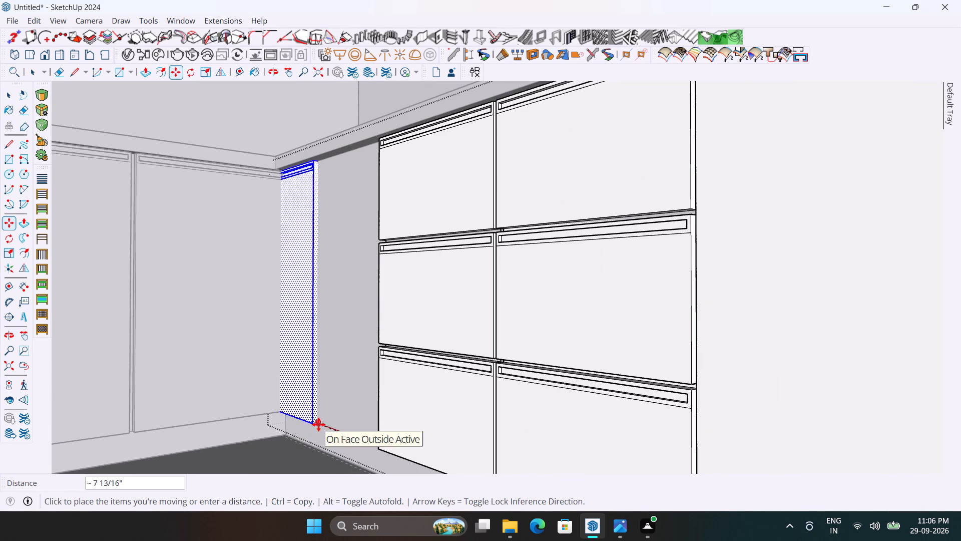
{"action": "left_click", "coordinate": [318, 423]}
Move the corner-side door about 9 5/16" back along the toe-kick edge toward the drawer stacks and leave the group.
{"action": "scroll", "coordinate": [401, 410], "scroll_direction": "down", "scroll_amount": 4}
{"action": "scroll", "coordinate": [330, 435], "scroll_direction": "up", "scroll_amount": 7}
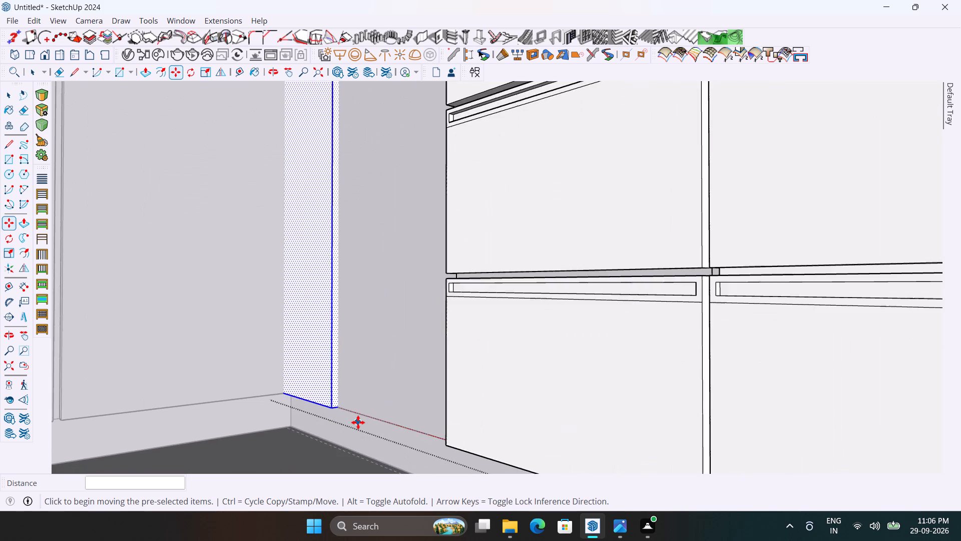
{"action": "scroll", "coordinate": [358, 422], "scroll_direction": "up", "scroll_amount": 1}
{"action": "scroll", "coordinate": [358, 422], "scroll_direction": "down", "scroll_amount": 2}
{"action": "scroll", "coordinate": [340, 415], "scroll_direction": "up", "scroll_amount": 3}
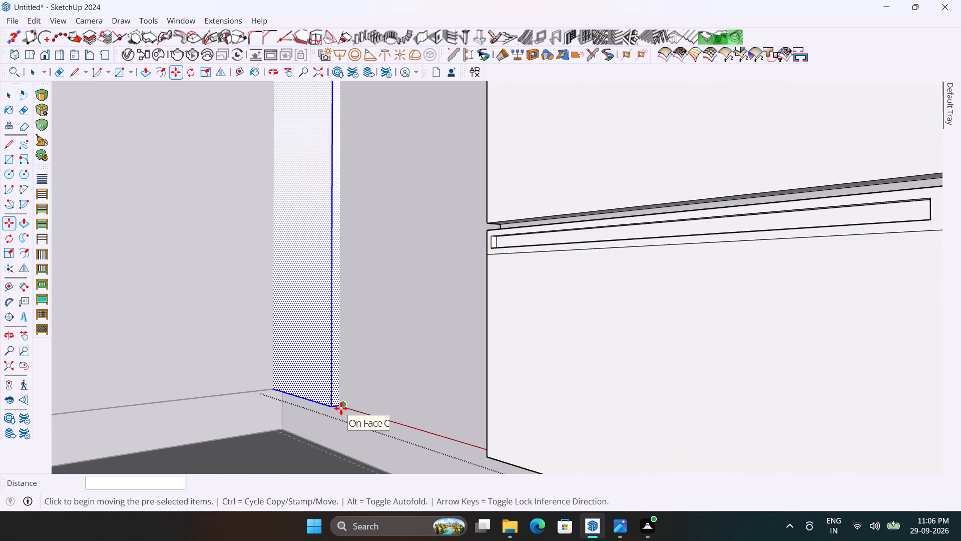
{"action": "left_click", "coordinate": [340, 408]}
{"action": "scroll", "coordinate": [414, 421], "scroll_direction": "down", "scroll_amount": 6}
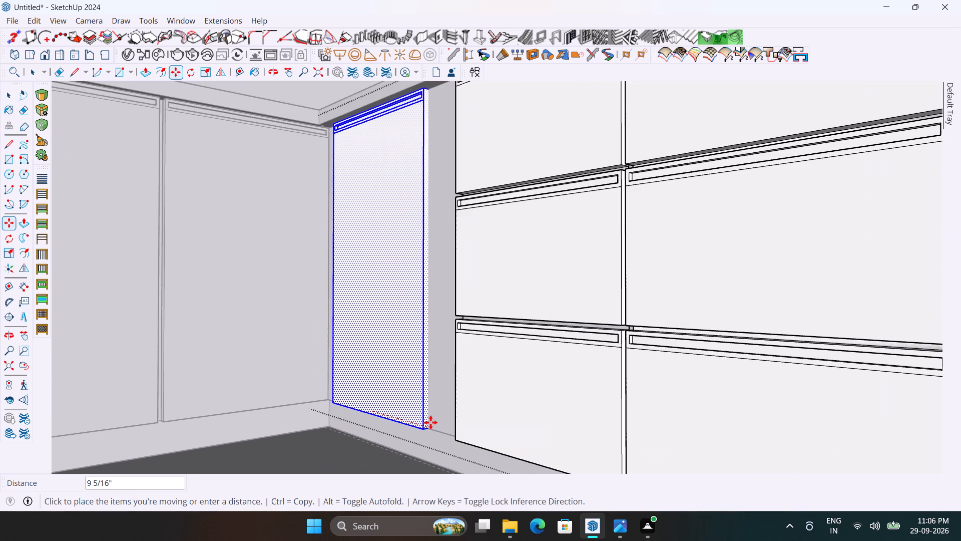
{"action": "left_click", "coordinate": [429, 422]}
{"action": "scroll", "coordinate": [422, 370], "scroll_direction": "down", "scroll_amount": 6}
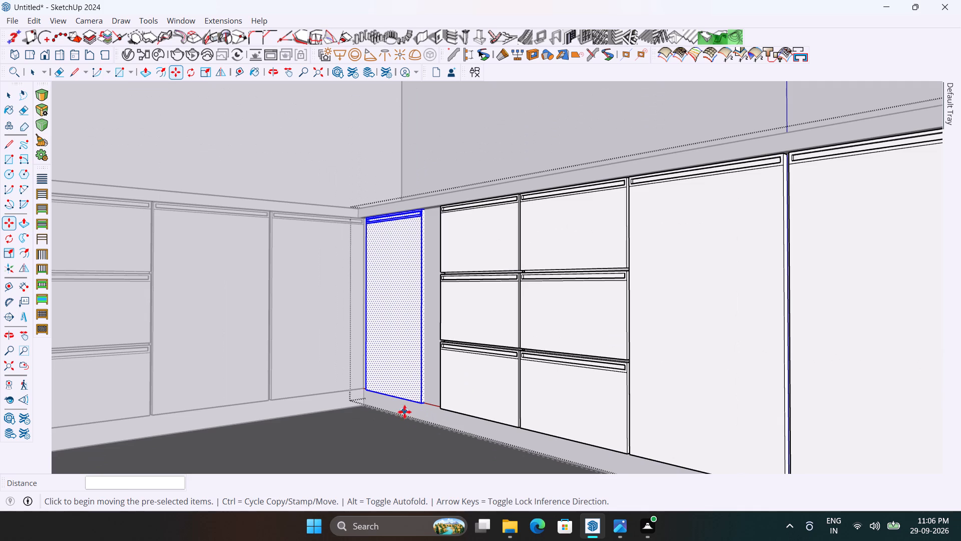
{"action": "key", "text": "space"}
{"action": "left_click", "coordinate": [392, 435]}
Examine how the corner-side door sits between the inner corner and the drawer stacks, from several viewing angles.
{"action": "scroll", "coordinate": [411, 386], "scroll_direction": "up", "scroll_amount": 3}
{"action": "middle_click_drag", "start_coordinate": [411, 389], "coordinate": [421, 404]}
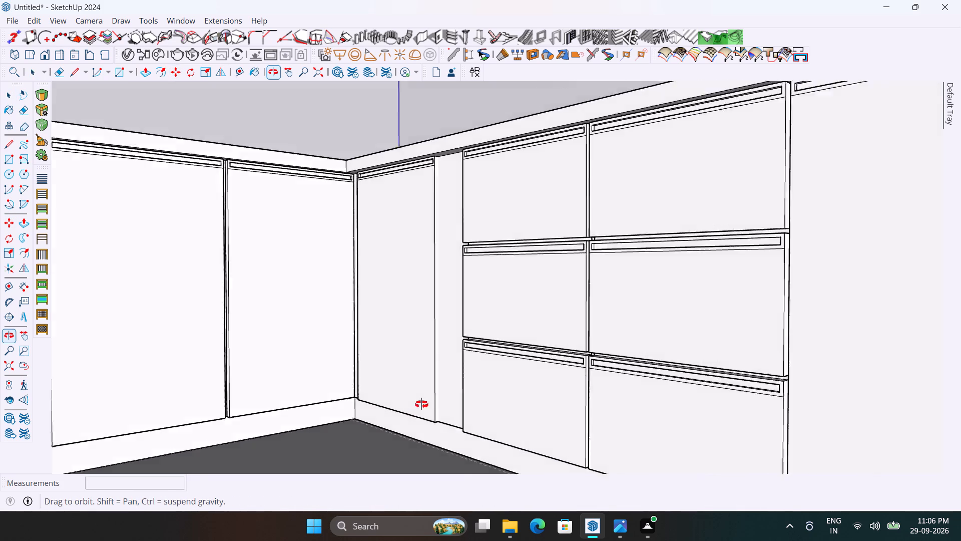
{"action": "middle_click_drag", "start_coordinate": [421, 404], "coordinate": [465, 441]}
{"action": "scroll", "coordinate": [577, 304], "scroll_direction": "up", "scroll_amount": 3}
{"action": "scroll", "coordinate": [508, 238], "scroll_direction": "down", "scroll_amount": 5}
{"action": "scroll", "coordinate": [494, 386], "scroll_direction": "up", "scroll_amount": 4}
{"action": "scroll", "coordinate": [464, 259], "scroll_direction": "down", "scroll_amount": 5}
{"action": "scroll", "coordinate": [551, 418], "scroll_direction": "up", "scroll_amount": 4}
{"action": "middle_click_drag", "start_coordinate": [554, 418], "coordinate": [580, 433]}
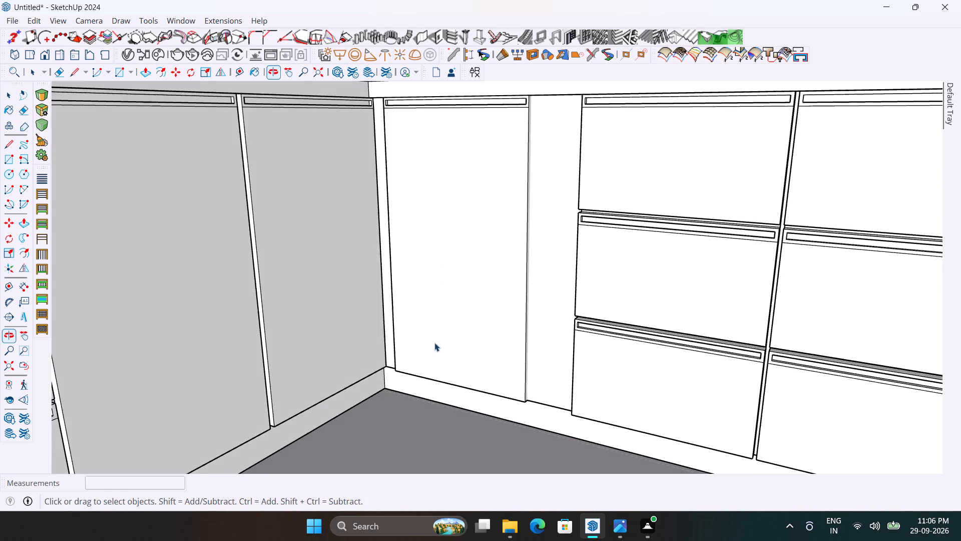
{"action": "scroll", "coordinate": [419, 326], "scroll_direction": "down", "scroll_amount": 4}
{"action": "key", "text": "space"}
{"action": "key", "text": "space"}
{"action": "key", "text": "space"}
{"action": "key", "text": "space"}
{"action": "key", "text": "space"}
{"action": "key", "text": "space"}
{"action": "key", "text": "space"}
{"action": "key", "text": "space"}
{"action": "key", "text": "space"}
{"action": "key", "text": "space"}
{"action": "key", "text": "space"}
{"action": "key", "text": "space"}
{"action": "middle_click_drag", "start_coordinate": [459, 370], "coordinate": [535, 375]}
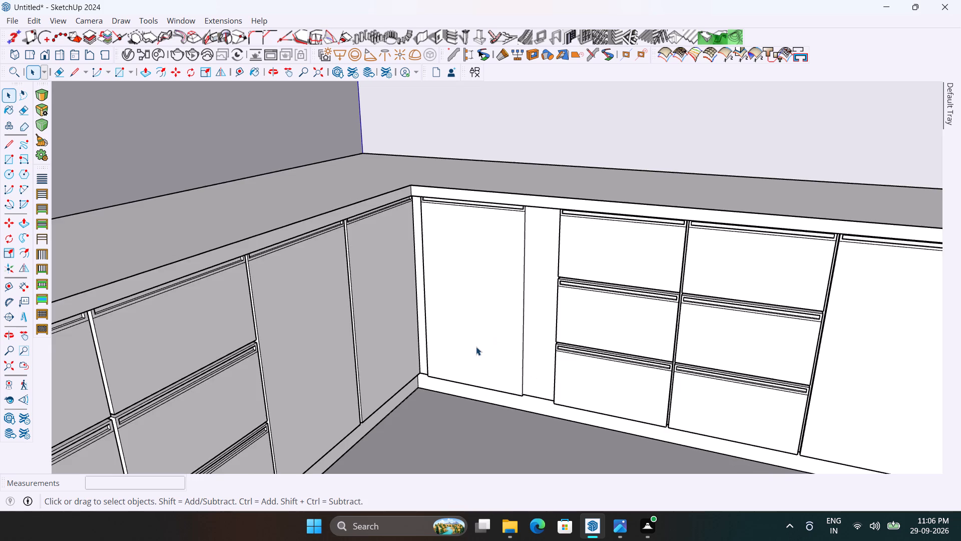
{"action": "scroll", "coordinate": [476, 347], "scroll_direction": "down", "scroll_amount": 5}
{"action": "scroll", "coordinate": [493, 402], "scroll_direction": "up", "scroll_amount": 3}
{"action": "scroll", "coordinate": [605, 433], "scroll_direction": "up", "scroll_amount": 1}
{"action": "key", "text": "space"}
{"action": "key", "text": "space"}
{"action": "key", "text": "space"}
{"action": "key", "text": "space"}
{"action": "key", "text": "space"}
{"action": "key", "text": "space"}
{"action": "key", "text": "space"}
{"action": "key", "text": "space"}
{"action": "key", "text": "space"}
{"action": "key", "text": "space"}
{"action": "key", "text": "space"}
{"action": "middle_click_drag", "start_coordinate": [613, 436], "coordinate": [687, 458]}
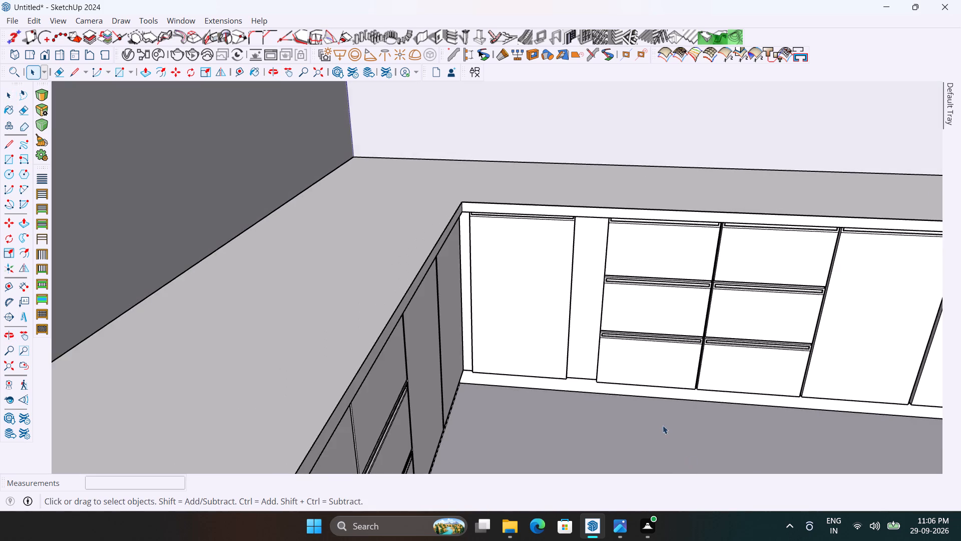
{"action": "scroll", "coordinate": [644, 382], "scroll_direction": "up", "scroll_amount": 8}
{"action": "key", "text": "space"}
{"action": "key", "text": "space"}
{"action": "key", "text": "space"}
{"action": "key", "text": "space"}
{"action": "key", "text": "space"}
{"action": "key", "text": "space"}
{"action": "key", "text": "space"}
{"action": "key", "text": "space"}
{"action": "key", "text": "space"}
{"action": "key", "text": "space"}
{"action": "key", "text": "space"}
{"action": "key", "text": "space"}
{"action": "key", "text": "space"}
{"action": "key", "text": "space"}
{"action": "key", "text": "space"}
{"action": "key", "text": "space"}
{"action": "key", "text": "space"}
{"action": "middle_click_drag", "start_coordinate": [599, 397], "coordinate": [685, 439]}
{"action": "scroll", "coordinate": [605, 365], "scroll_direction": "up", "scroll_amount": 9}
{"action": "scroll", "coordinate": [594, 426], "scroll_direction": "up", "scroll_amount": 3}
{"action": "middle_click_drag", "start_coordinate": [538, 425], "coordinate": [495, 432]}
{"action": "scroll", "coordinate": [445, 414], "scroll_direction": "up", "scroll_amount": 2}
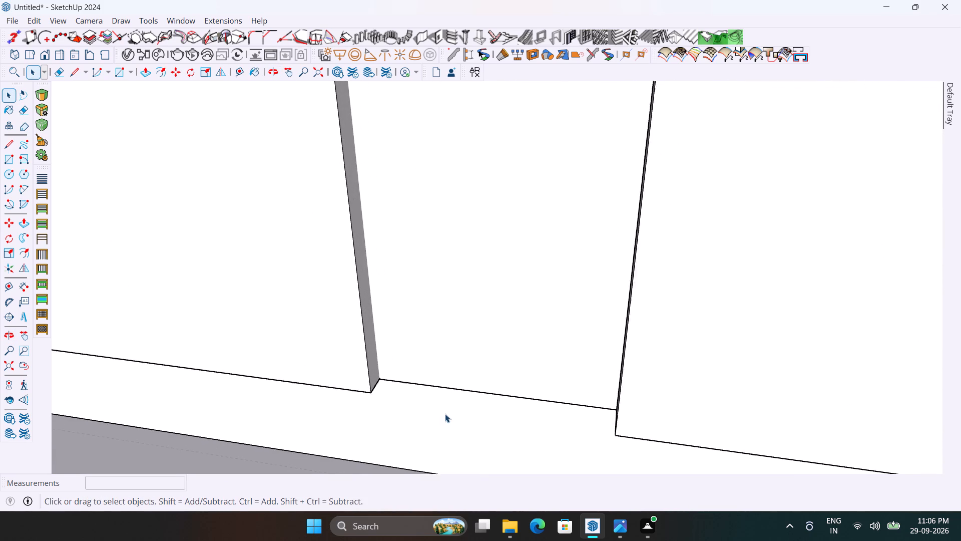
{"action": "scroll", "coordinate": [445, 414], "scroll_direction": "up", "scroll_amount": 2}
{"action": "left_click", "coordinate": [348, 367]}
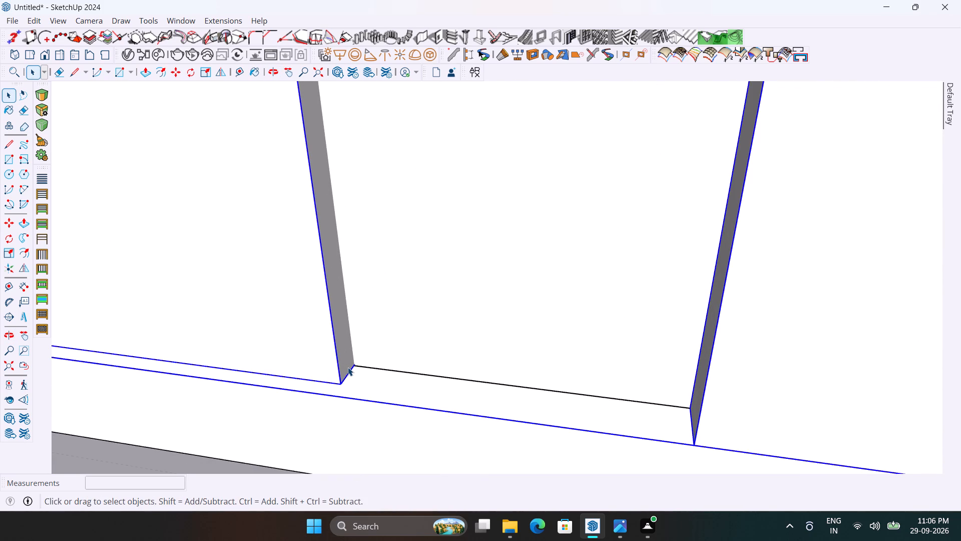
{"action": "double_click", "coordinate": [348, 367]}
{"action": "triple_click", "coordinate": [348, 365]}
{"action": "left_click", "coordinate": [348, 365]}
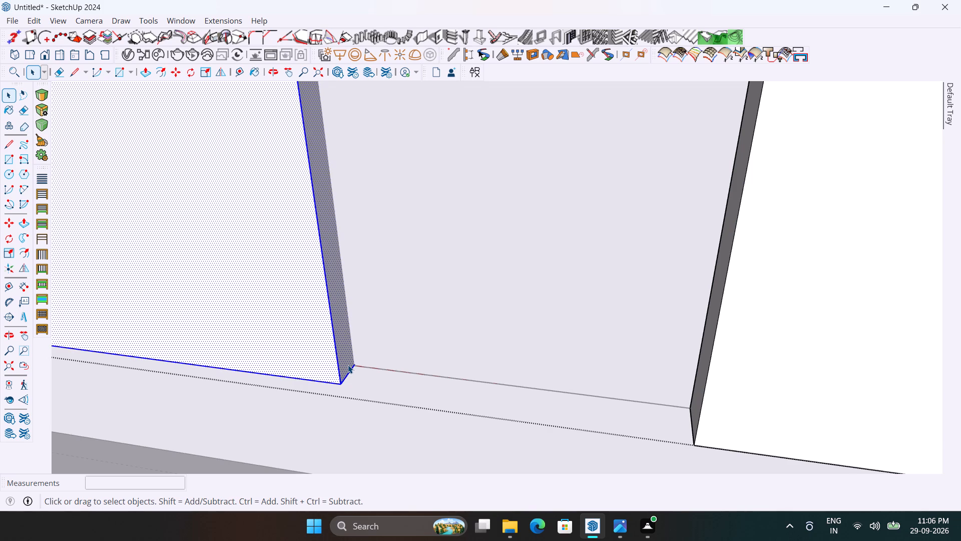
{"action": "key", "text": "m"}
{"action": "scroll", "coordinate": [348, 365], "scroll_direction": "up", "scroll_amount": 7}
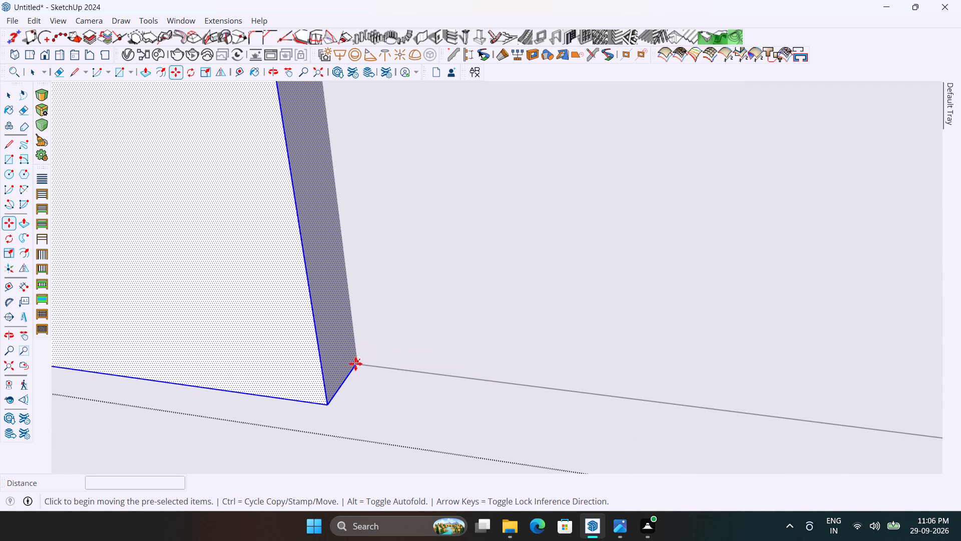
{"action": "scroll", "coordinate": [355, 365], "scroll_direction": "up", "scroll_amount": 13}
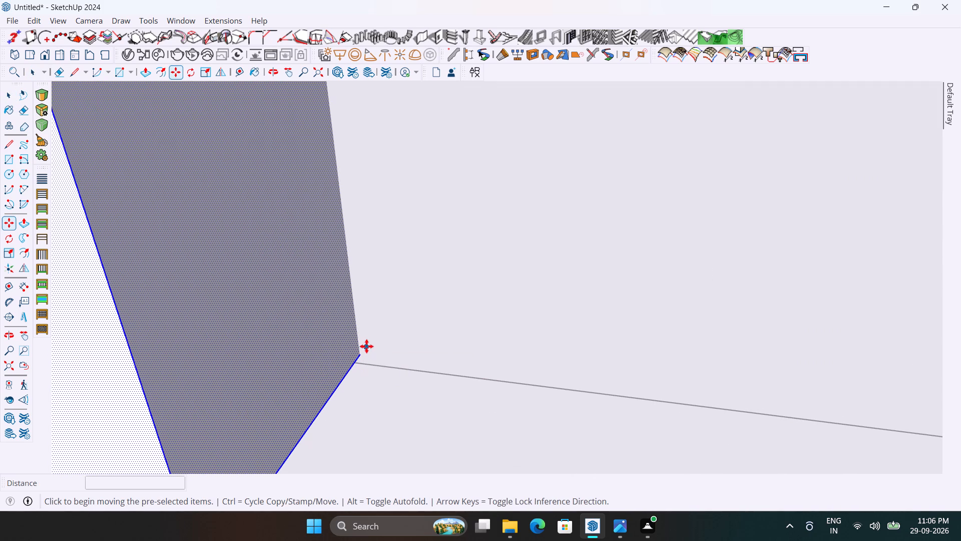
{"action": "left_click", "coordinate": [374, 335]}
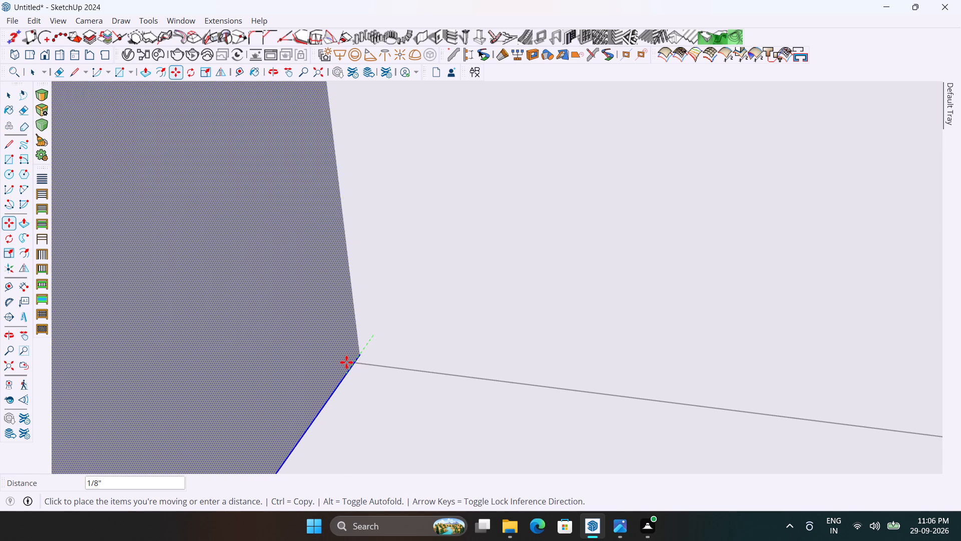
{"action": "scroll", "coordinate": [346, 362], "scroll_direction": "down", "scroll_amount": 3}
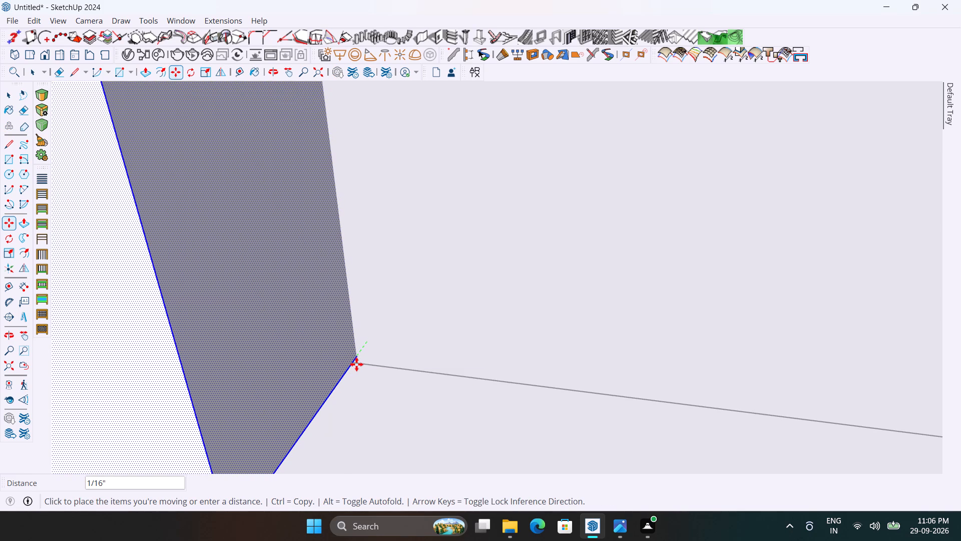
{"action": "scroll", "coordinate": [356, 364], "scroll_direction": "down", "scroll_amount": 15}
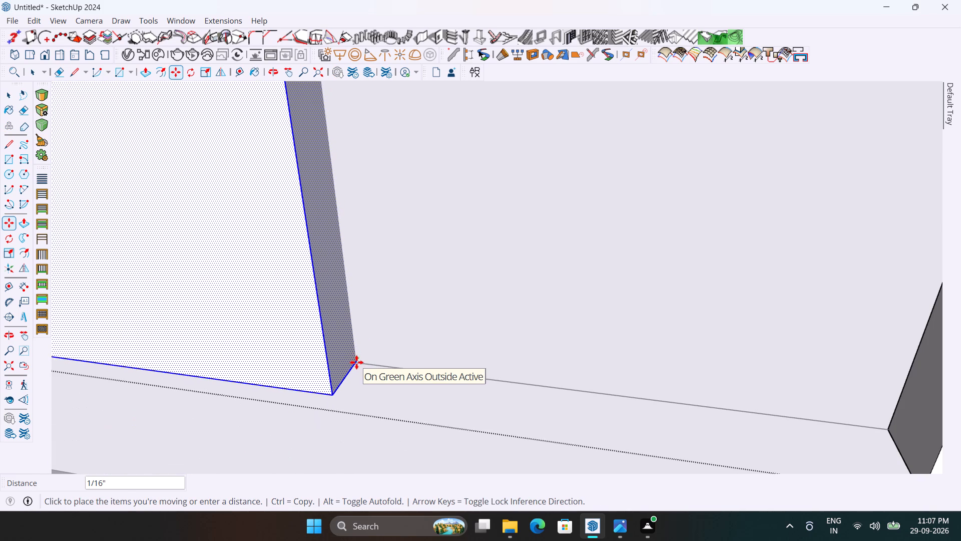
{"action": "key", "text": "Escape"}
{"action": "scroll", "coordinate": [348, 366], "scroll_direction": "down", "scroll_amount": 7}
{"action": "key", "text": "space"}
Undo the moves of the corner-side door, back to its position directly beside the three-drawer stack.
{"action": "scroll", "coordinate": [372, 425], "scroll_direction": "down", "scroll_amount": 10}
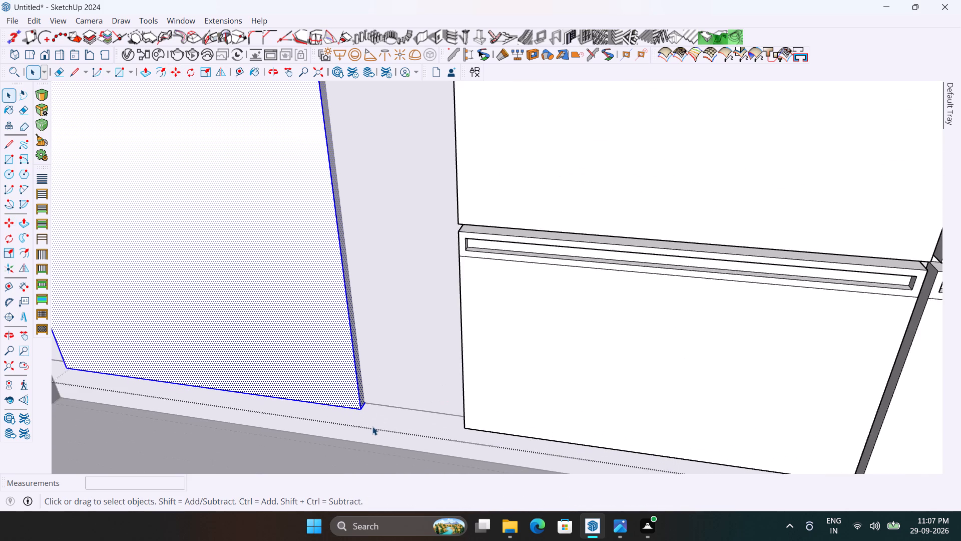
{"action": "scroll", "coordinate": [372, 426], "scroll_direction": "down", "scroll_amount": 3}
{"action": "middle_click_drag", "start_coordinate": [371, 443], "coordinate": [422, 428]}
{"action": "scroll", "coordinate": [373, 377], "scroll_direction": "down", "scroll_amount": 10}
{"action": "middle_click_drag", "start_coordinate": [369, 379], "coordinate": [416, 412], "text": "alt"}
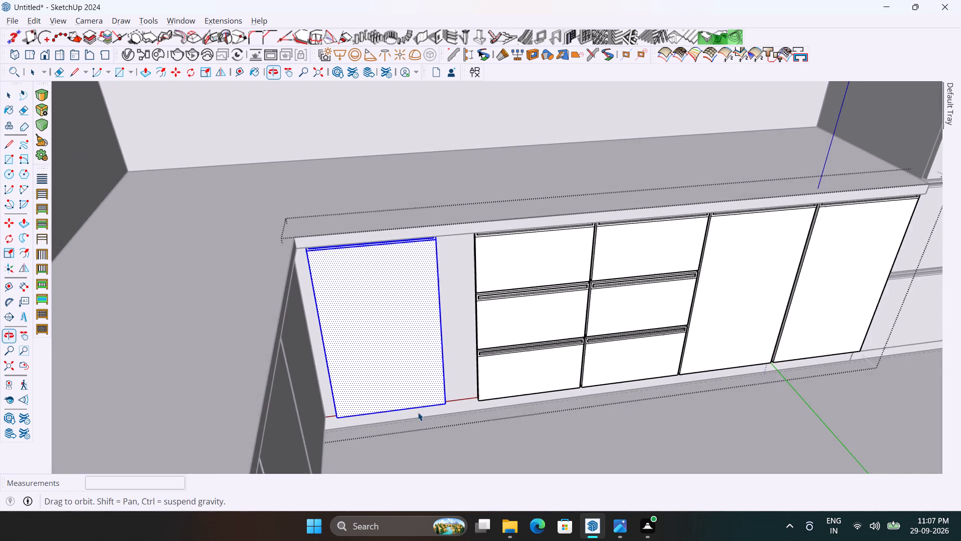
{"action": "scroll", "coordinate": [422, 381], "scroll_direction": "up", "scroll_amount": 4}
{"action": "scroll", "coordinate": [422, 381], "scroll_direction": "down", "scroll_amount": 5}
{"action": "middle_click_drag", "start_coordinate": [412, 383], "coordinate": [241, 368], "text": "alt"}
{"action": "key", "text": "ctrl+z"}
{"action": "key", "text": "ctrl+z"}
{"action": "key", "text": "ctrl+z"}
{"action": "key", "text": "ctrl+z"}
{"action": "key", "text": "ctrl+z"}
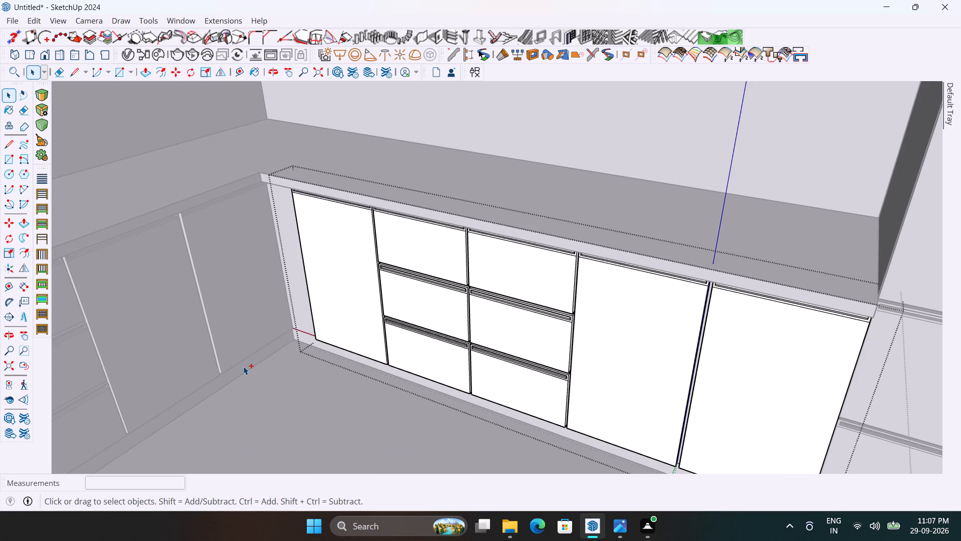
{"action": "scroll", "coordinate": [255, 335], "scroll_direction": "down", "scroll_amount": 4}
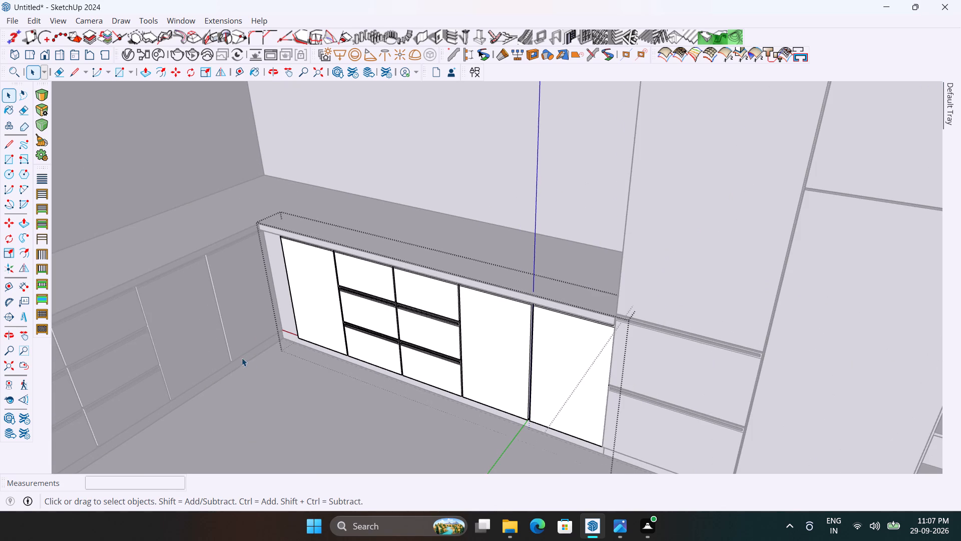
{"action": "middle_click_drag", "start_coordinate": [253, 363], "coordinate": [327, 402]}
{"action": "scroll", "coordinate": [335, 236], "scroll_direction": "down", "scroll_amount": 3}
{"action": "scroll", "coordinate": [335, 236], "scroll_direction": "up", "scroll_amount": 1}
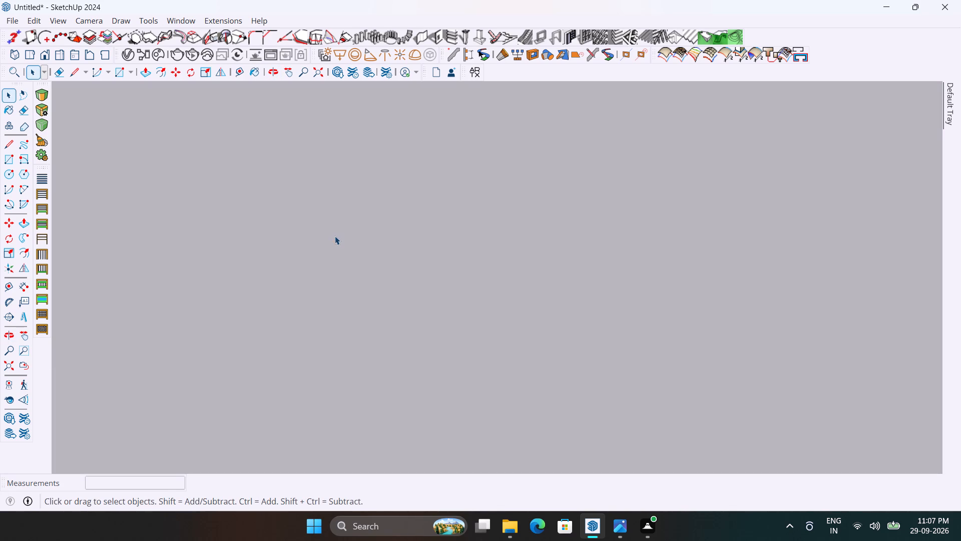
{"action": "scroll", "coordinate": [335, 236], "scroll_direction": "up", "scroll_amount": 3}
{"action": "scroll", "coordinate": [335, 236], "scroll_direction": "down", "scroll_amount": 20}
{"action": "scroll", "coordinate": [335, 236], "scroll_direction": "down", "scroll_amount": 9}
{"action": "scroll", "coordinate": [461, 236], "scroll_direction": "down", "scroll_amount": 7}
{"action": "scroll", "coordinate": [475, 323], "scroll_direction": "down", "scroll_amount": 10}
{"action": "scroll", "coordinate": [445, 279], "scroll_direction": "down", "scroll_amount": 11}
Examine the row of fronts on the second counter leg, from the inner corner and toe-kick to the tall-cabinet end.
{"action": "scroll", "coordinate": [441, 259], "scroll_direction": "down", "scroll_amount": 16}
{"action": "scroll", "coordinate": [404, 291], "scroll_direction": "up", "scroll_amount": 3}
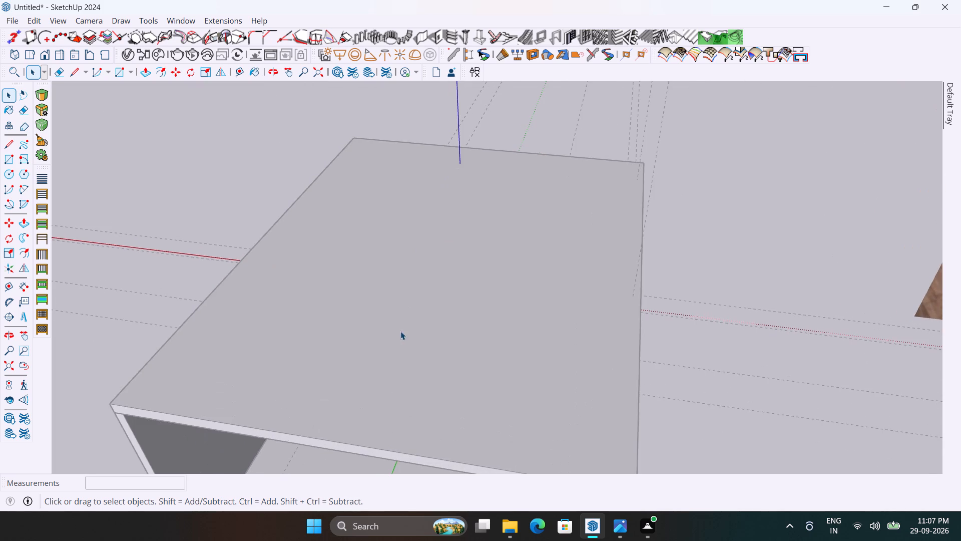
{"action": "middle_click_drag", "start_coordinate": [400, 333], "coordinate": [402, 213]}
{"action": "scroll", "coordinate": [400, 333], "scroll_direction": "up", "scroll_amount": 1}
{"action": "scroll", "coordinate": [402, 266], "scroll_direction": "up", "scroll_amount": 9}
{"action": "middle_click_drag", "start_coordinate": [406, 321], "coordinate": [358, 324]}
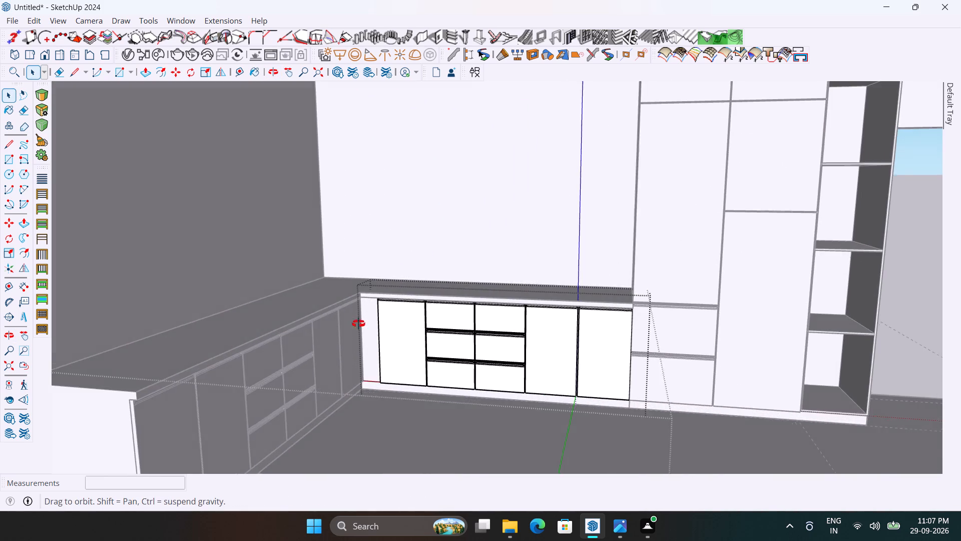
{"action": "middle_click_drag", "start_coordinate": [358, 324], "coordinate": [277, 329]}
{"action": "scroll", "coordinate": [355, 378], "scroll_direction": "up", "scroll_amount": 5}
{"action": "middle_click_drag", "start_coordinate": [433, 367], "coordinate": [455, 412]}
{"action": "scroll", "coordinate": [448, 387], "scroll_direction": "up", "scroll_amount": 1}
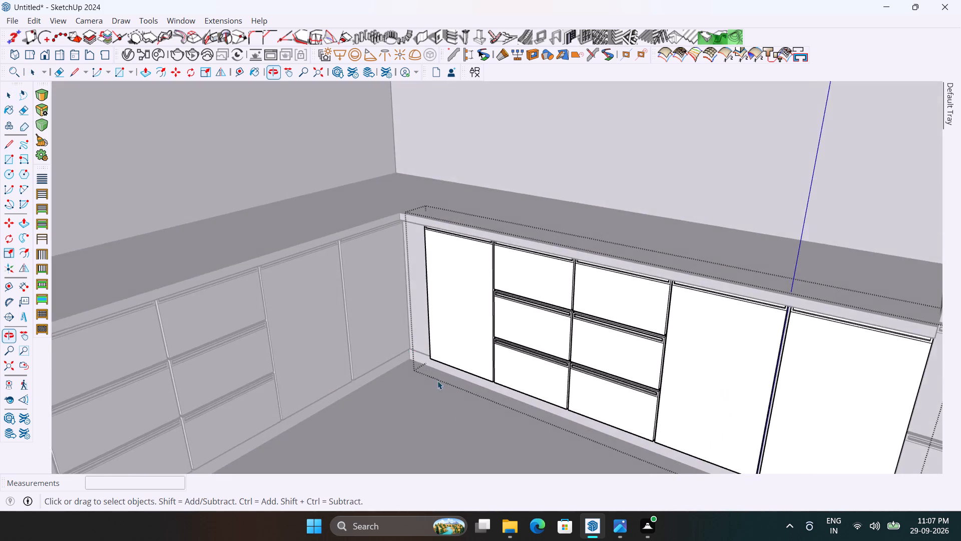
{"action": "scroll", "coordinate": [434, 370], "scroll_direction": "up", "scroll_amount": 5}
{"action": "scroll", "coordinate": [427, 356], "scroll_direction": "down", "scroll_amount": 1}
{"action": "middle_click_drag", "start_coordinate": [431, 355], "coordinate": [486, 369]}
{"action": "scroll", "coordinate": [435, 217], "scroll_direction": "down", "scroll_amount": 4}
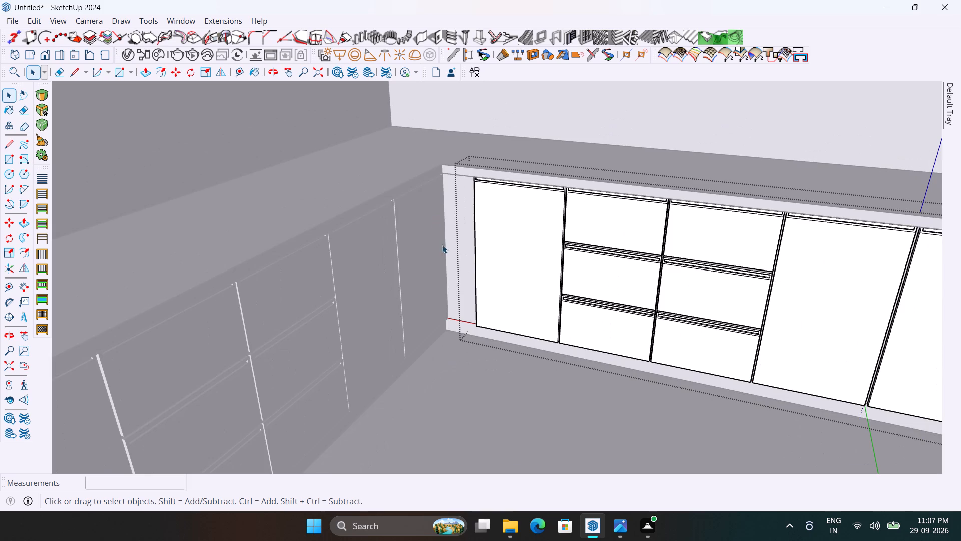
{"action": "scroll", "coordinate": [510, 332], "scroll_direction": "up", "scroll_amount": 4}
{"action": "scroll", "coordinate": [338, 277], "scroll_direction": "down", "scroll_amount": 3}
{"action": "scroll", "coordinate": [441, 320], "scroll_direction": "up", "scroll_amount": 5}
{"action": "middle_click_drag", "start_coordinate": [434, 320], "coordinate": [332, 306]}
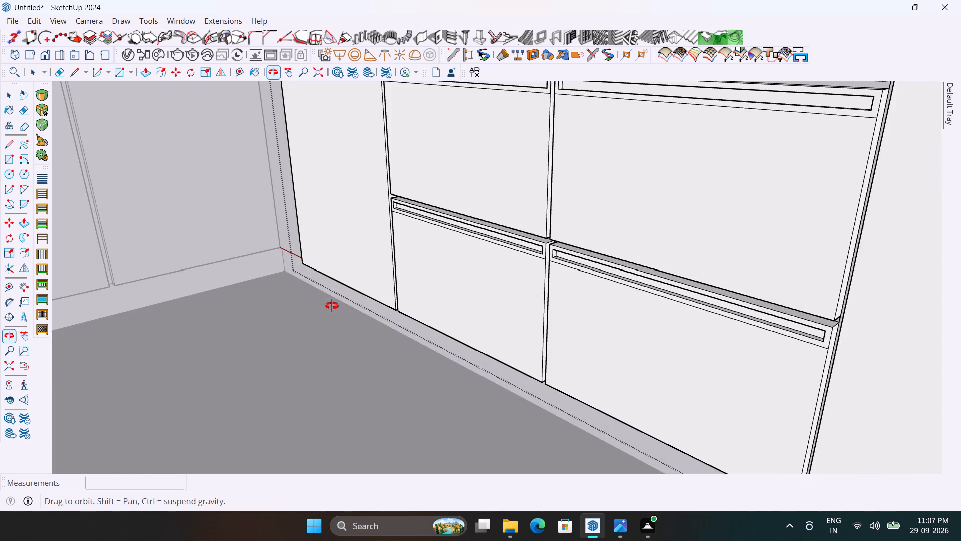
{"action": "middle_click_drag", "start_coordinate": [332, 306], "coordinate": [359, 313]}
{"action": "scroll", "coordinate": [227, 281], "scroll_direction": "down", "scroll_amount": 6}
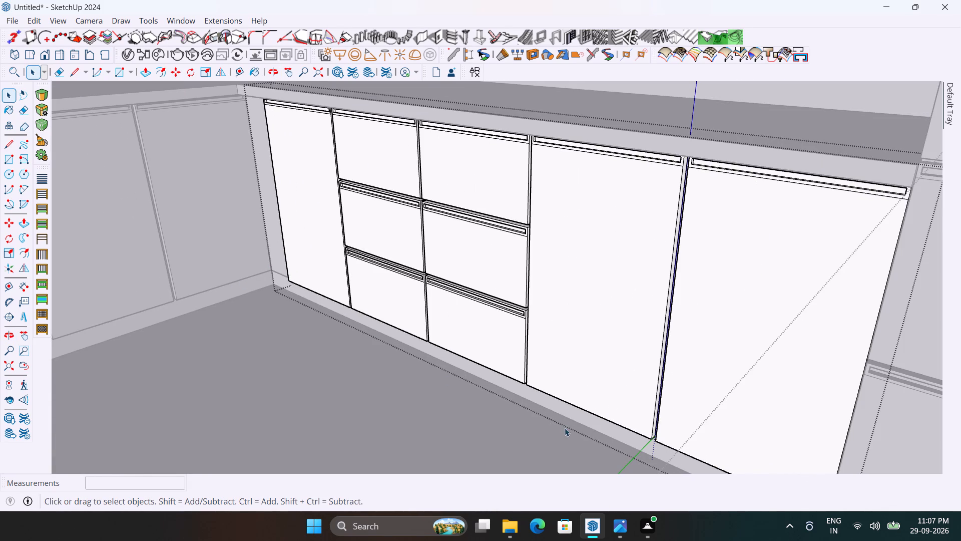
{"action": "scroll", "coordinate": [330, 234], "scroll_direction": "down", "scroll_amount": 2}
{"action": "middle_click_drag", "start_coordinate": [563, 361], "coordinate": [522, 256]}
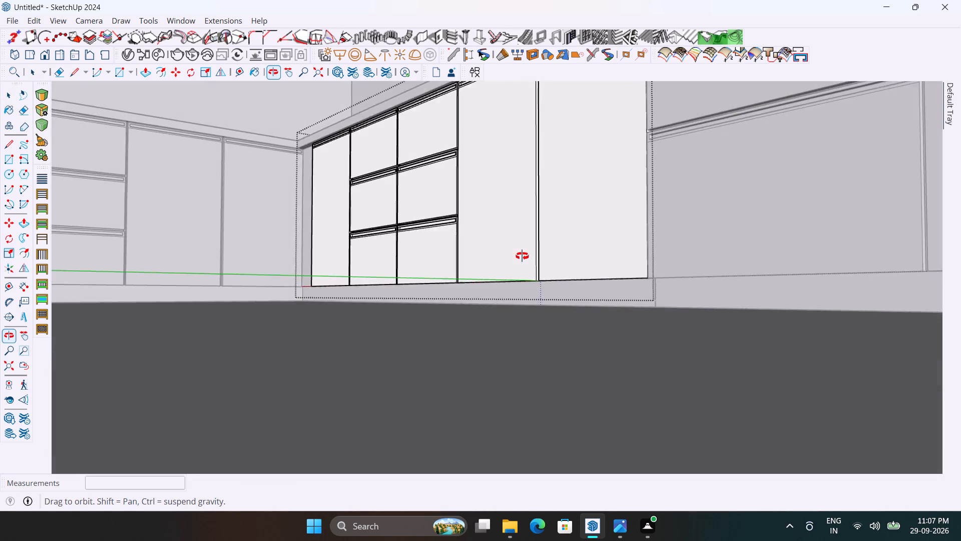
{"action": "middle_click_drag", "start_coordinate": [522, 256], "coordinate": [510, 275]}
Leave the fronts group and move the whole group about 4 5/16" straight out from the counter, starting from its bottom corner beside the tall cabinets.
{"action": "scroll", "coordinate": [613, 330], "scroll_direction": "up", "scroll_amount": 4}
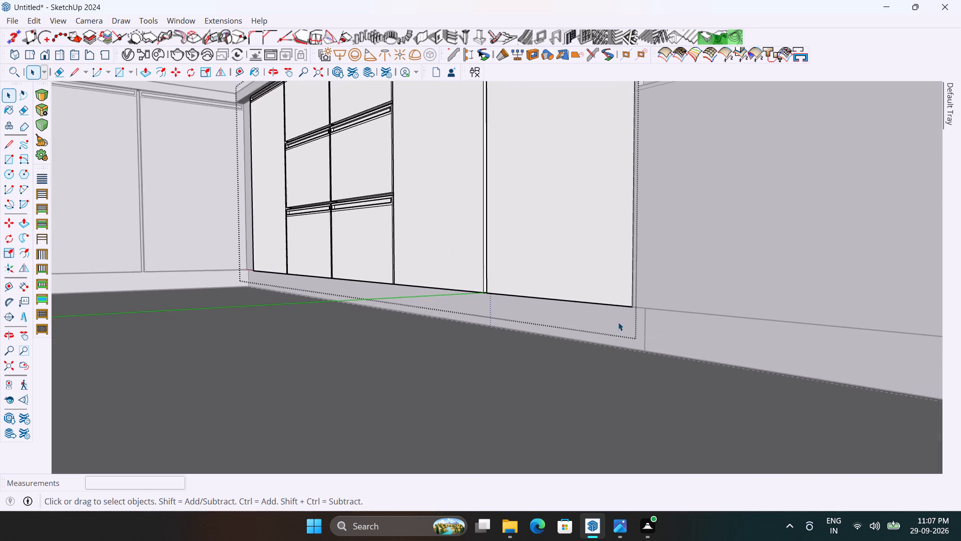
{"action": "scroll", "coordinate": [639, 303], "scroll_direction": "up", "scroll_amount": 9}
{"action": "key", "text": "m"}
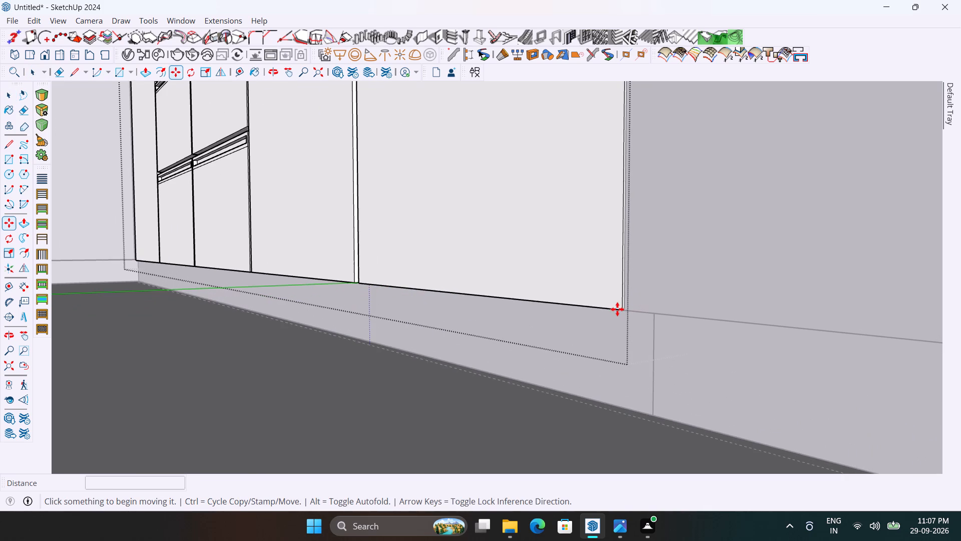
{"action": "scroll", "coordinate": [617, 311], "scroll_direction": "up", "scroll_amount": 1}
{"action": "key", "text": "space"}
{"action": "left_click", "coordinate": [558, 391]}
{"action": "left_click", "coordinate": [558, 386]}
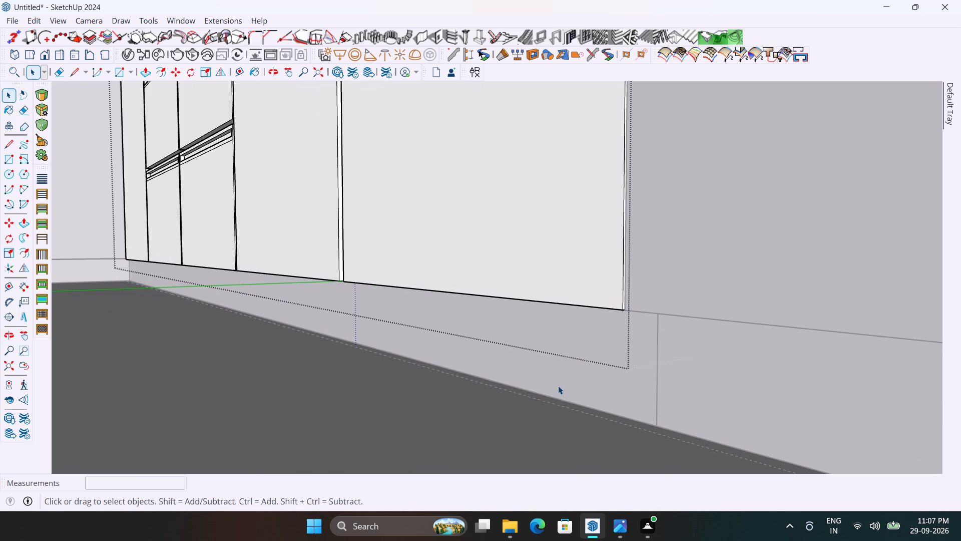
{"action": "left_click", "coordinate": [608, 291]}
{"action": "key", "text": "m"}
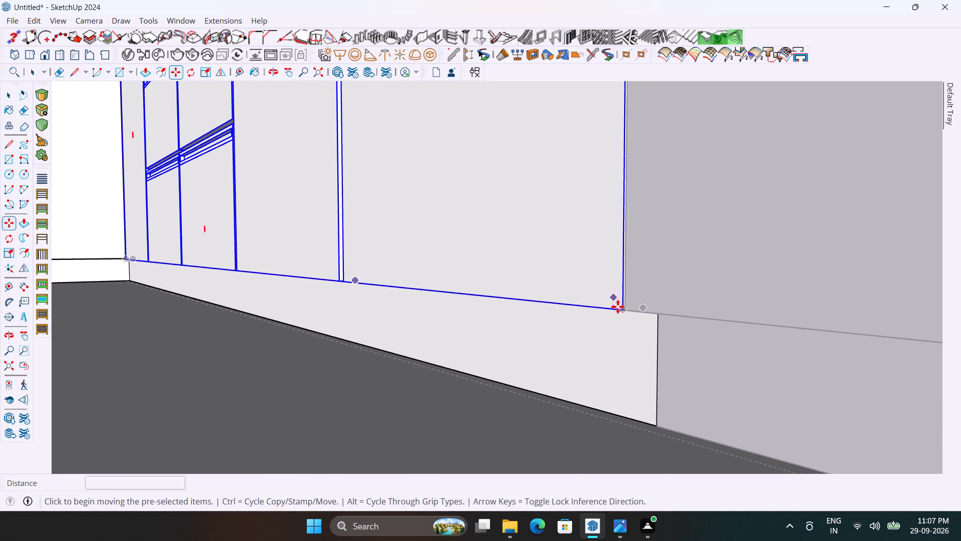
{"action": "scroll", "coordinate": [619, 307], "scroll_direction": "up", "scroll_amount": 2}
{"action": "left_click", "coordinate": [621, 310]}
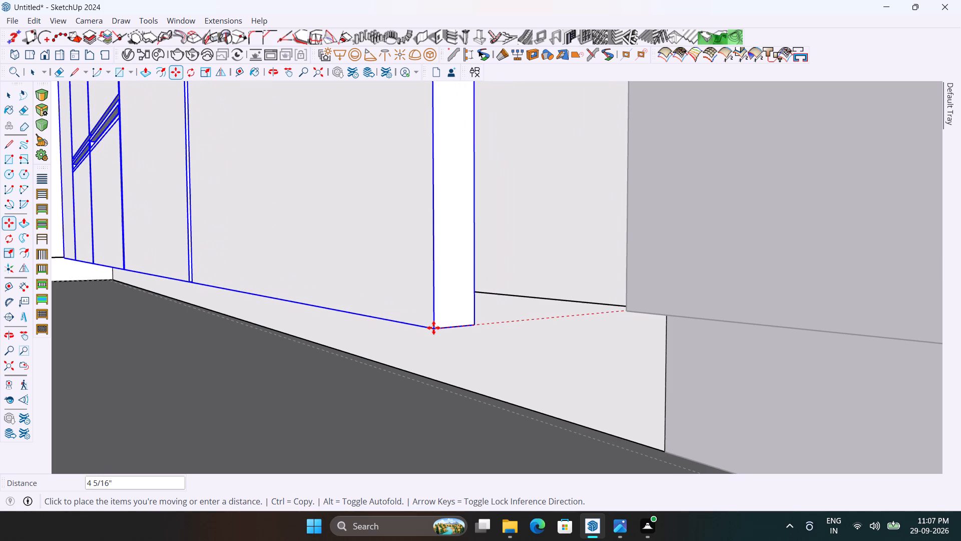
{"action": "left_click", "coordinate": [423, 330]}
{"action": "scroll", "coordinate": [426, 330], "scroll_direction": "down", "scroll_amount": 6}
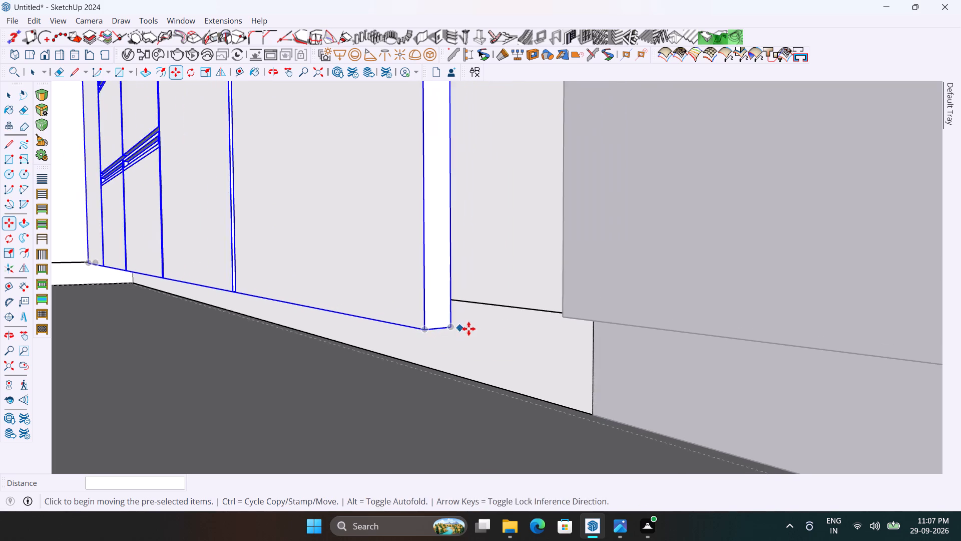
{"action": "scroll", "coordinate": [468, 329], "scroll_direction": "down", "scroll_amount": 10}
{"action": "key", "text": "space"}
Inside the fronts group, move the corner-side door about 7 11/16" toward the inner corner, placing its bottom back corner on the cabinet's bottom edge.
{"action": "scroll", "coordinate": [484, 331], "scroll_direction": "down", "scroll_amount": 3}
{"action": "middle_click_drag", "start_coordinate": [486, 334], "coordinate": [497, 341]}
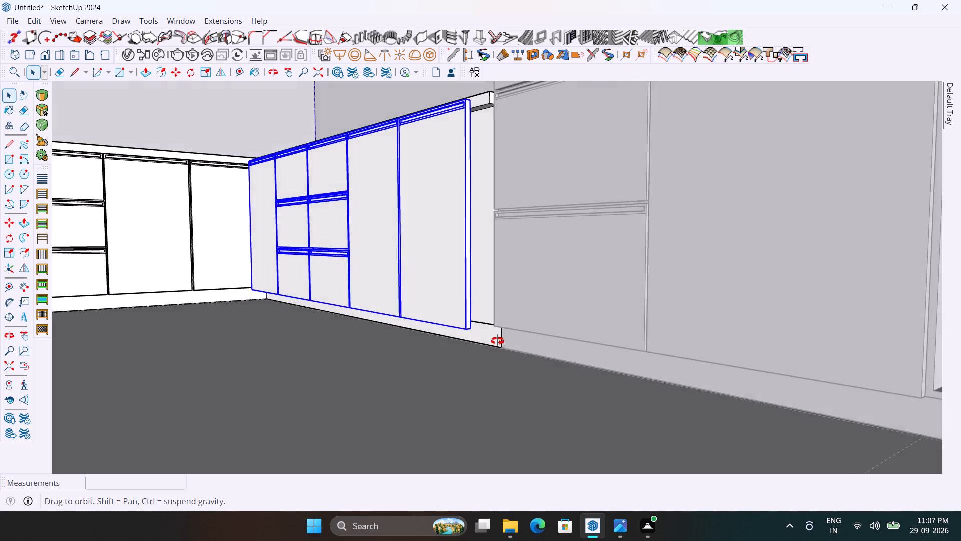
{"action": "middle_click_drag", "start_coordinate": [497, 341], "coordinate": [525, 389]}
{"action": "scroll", "coordinate": [614, 386], "scroll_direction": "down", "scroll_amount": 7}
{"action": "middle_click_drag", "start_coordinate": [350, 289], "coordinate": [494, 364]}
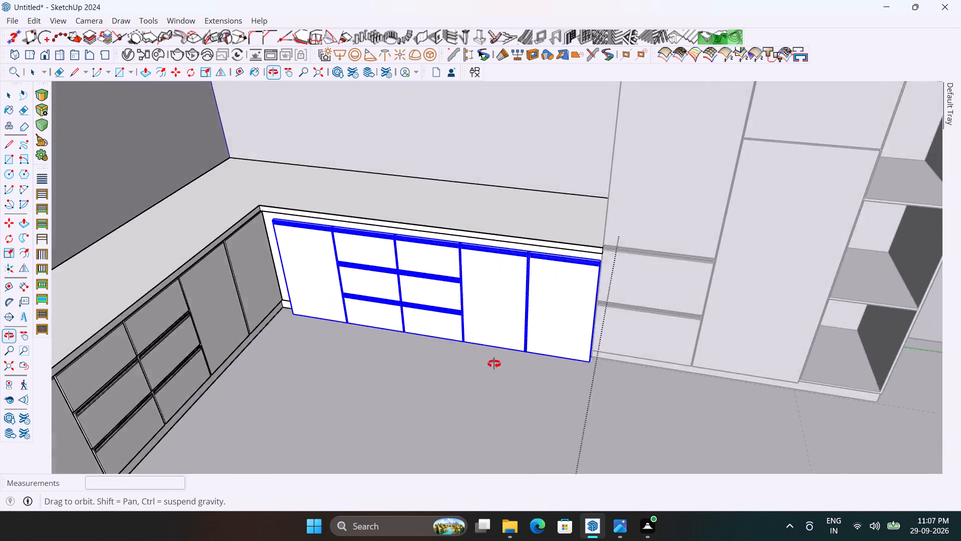
{"action": "middle_click_drag", "start_coordinate": [494, 364], "coordinate": [566, 376]}
{"action": "scroll", "coordinate": [400, 347], "scroll_direction": "up", "scroll_amount": 5}
{"action": "double_click", "coordinate": [296, 327]}
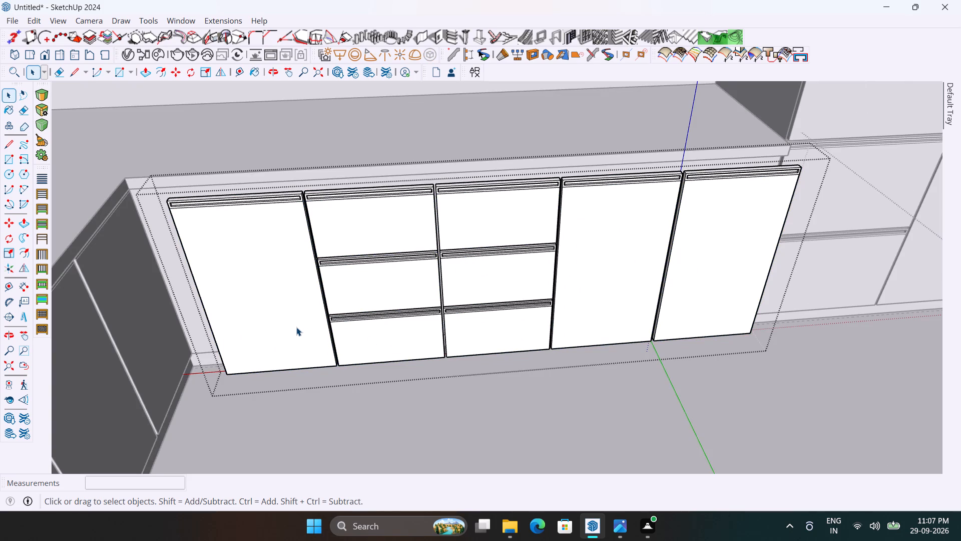
{"action": "triple_click", "coordinate": [293, 317]}
{"action": "middle_click_drag", "start_coordinate": [295, 317], "coordinate": [63, 381]}
{"action": "scroll", "coordinate": [166, 275], "scroll_direction": "up", "scroll_amount": 3}
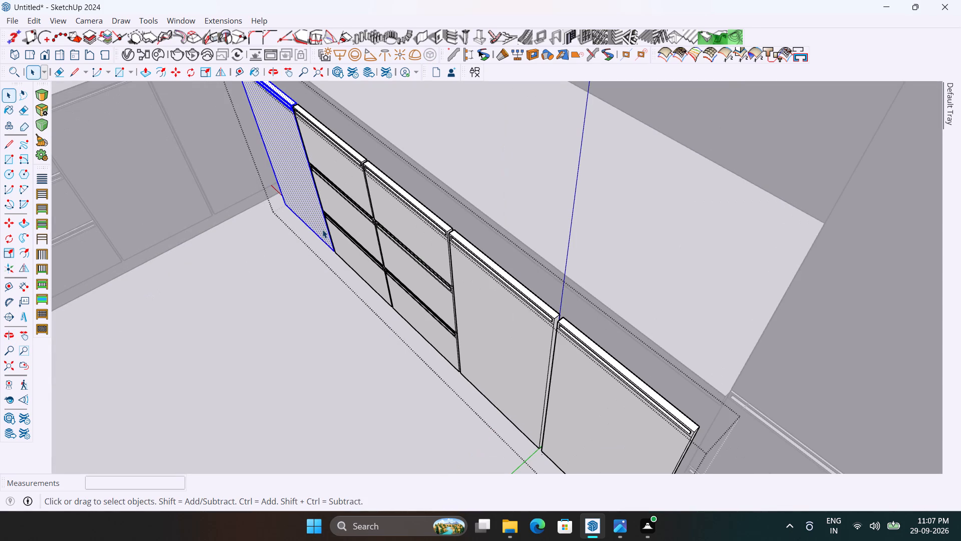
{"action": "middle_click_drag", "start_coordinate": [325, 230], "coordinate": [479, 148]}
{"action": "scroll", "coordinate": [329, 232], "scroll_direction": "up", "scroll_amount": 1}
{"action": "scroll", "coordinate": [388, 251], "scroll_direction": "down", "scroll_amount": 6}
{"action": "middle_click_drag", "start_coordinate": [347, 279], "coordinate": [533, 135]}
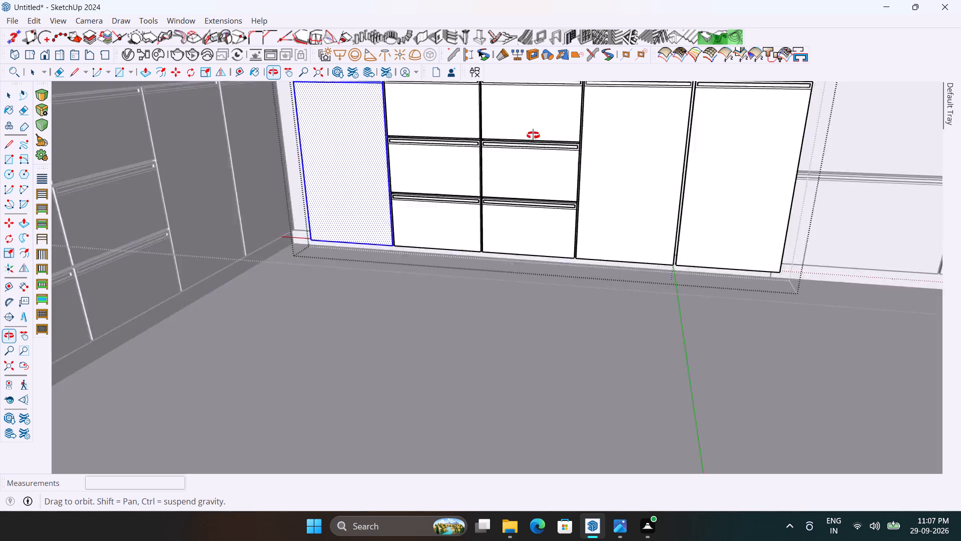
{"action": "middle_click_drag", "start_coordinate": [533, 135], "coordinate": [725, 283]}
{"action": "right_click", "coordinate": [500, 295]}
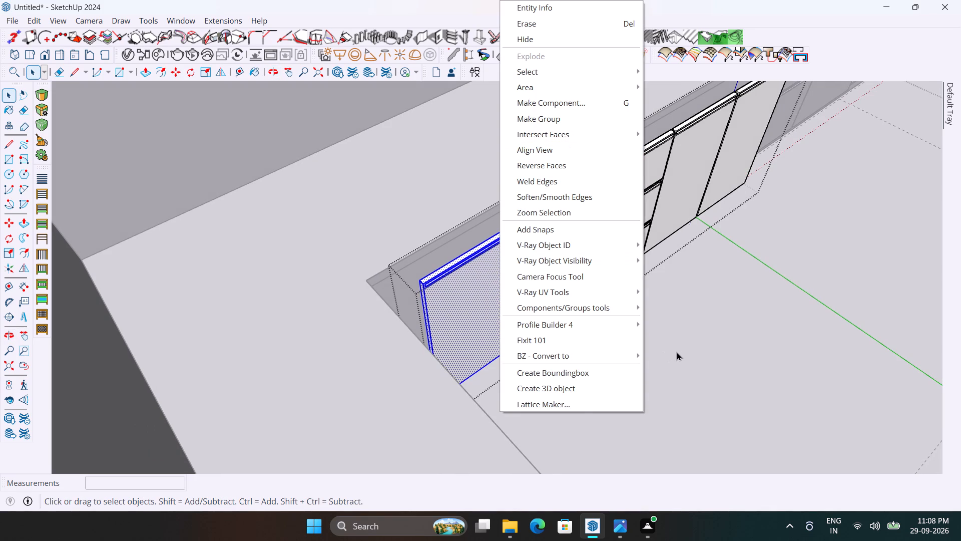
{"action": "left_click", "coordinate": [681, 349]}
{"action": "triple_click", "coordinate": [482, 324]}
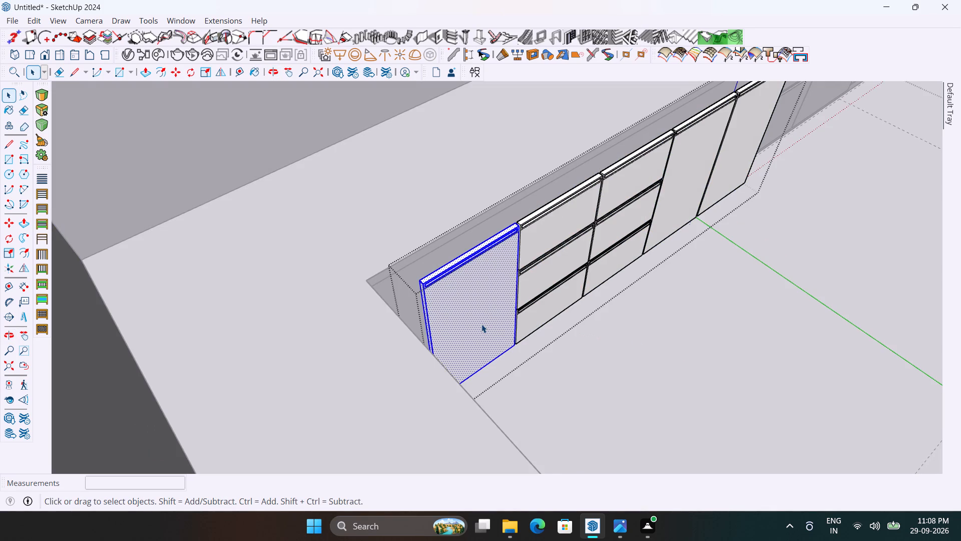
{"action": "double_click", "coordinate": [482, 324]}
{"action": "scroll", "coordinate": [482, 324], "scroll_direction": "up", "scroll_amount": 6}
{"action": "middle_click_drag", "start_coordinate": [427, 365], "coordinate": [361, 332]}
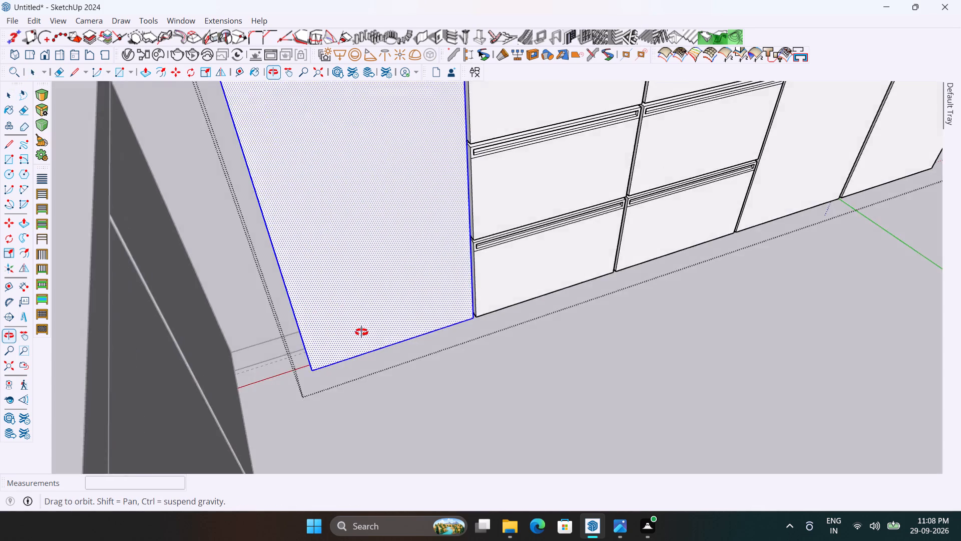
{"action": "middle_click_drag", "start_coordinate": [361, 332], "coordinate": [395, 346]}
{"action": "scroll", "coordinate": [289, 416], "scroll_direction": "up", "scroll_amount": 5}
{"action": "middle_click_drag", "start_coordinate": [318, 401], "coordinate": [291, 394]}
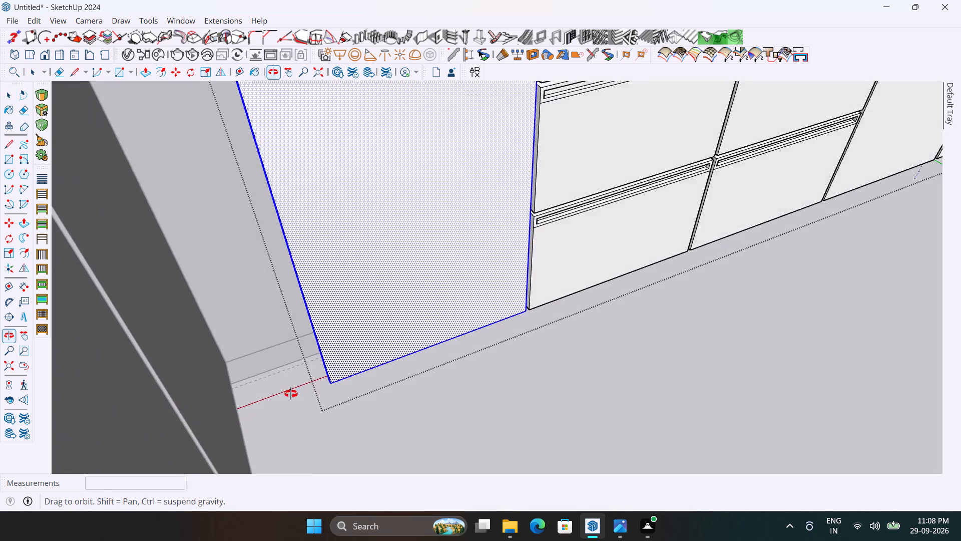
{"action": "middle_click_drag", "start_coordinate": [291, 394], "coordinate": [298, 392]}
{"action": "scroll", "coordinate": [285, 353], "scroll_direction": "up", "scroll_amount": 3}
{"action": "middle_click_drag", "start_coordinate": [326, 381], "coordinate": [351, 376]}
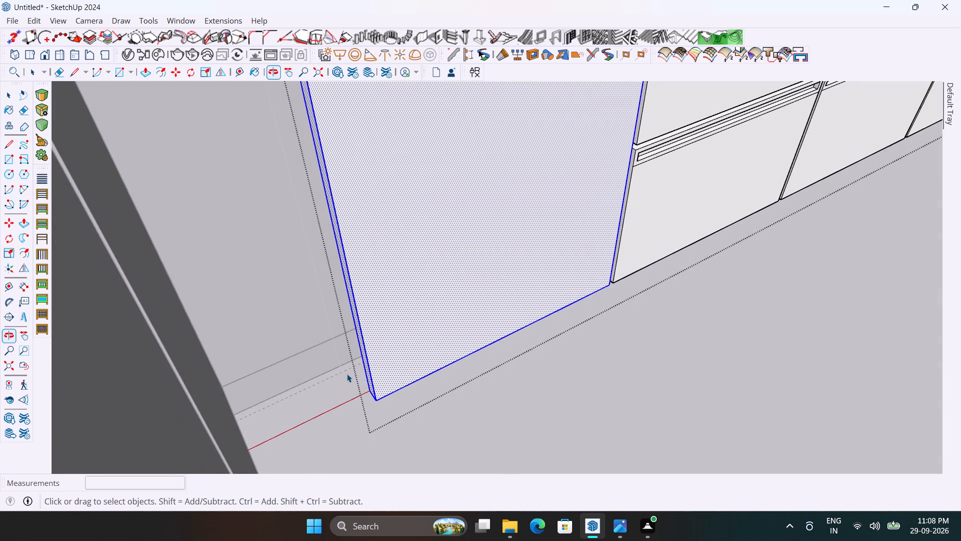
{"action": "key", "text": "m"}
{"action": "scroll", "coordinate": [353, 401], "scroll_direction": "up", "scroll_amount": 3}
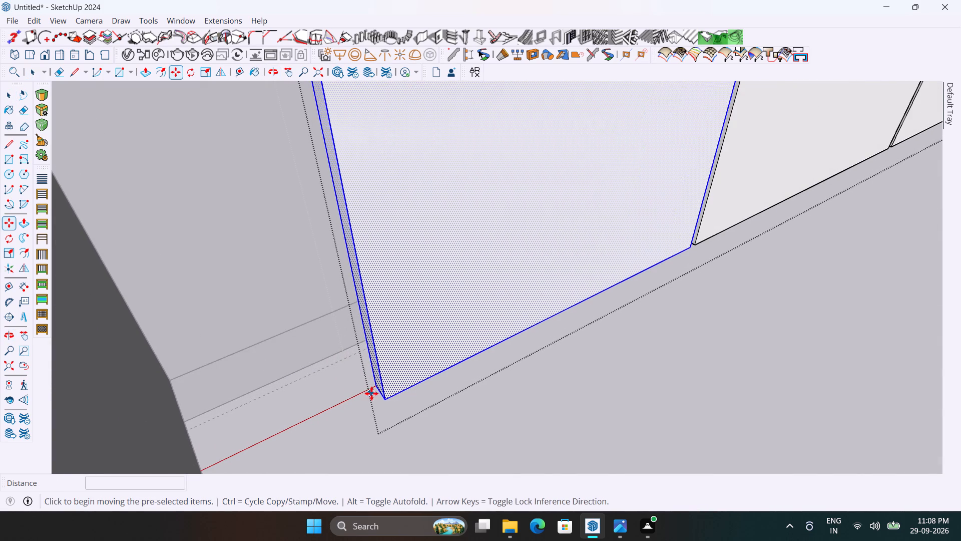
{"action": "left_click", "coordinate": [375, 389]}
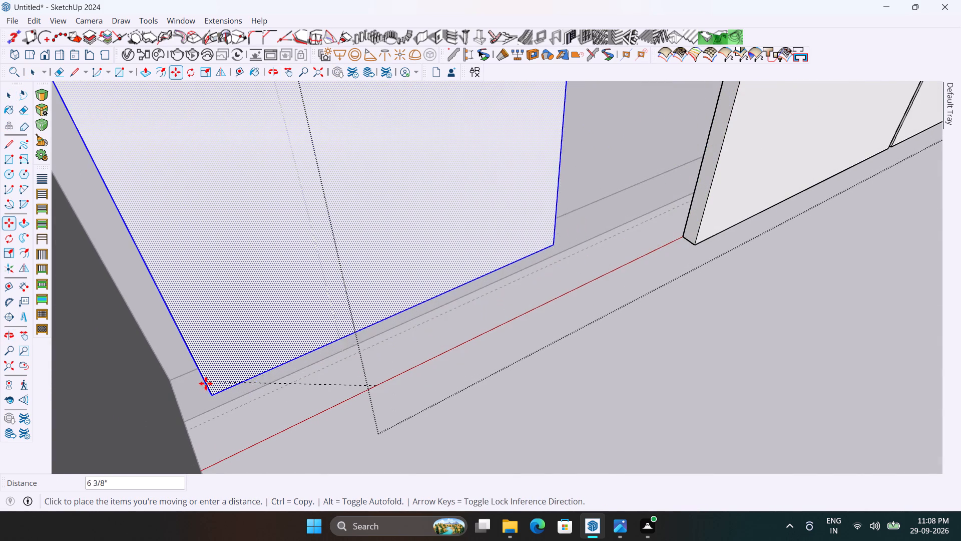
{"action": "scroll", "coordinate": [206, 383], "scroll_direction": "up", "scroll_amount": 2}
{"action": "middle_click_drag", "start_coordinate": [173, 375], "coordinate": [117, 265]}
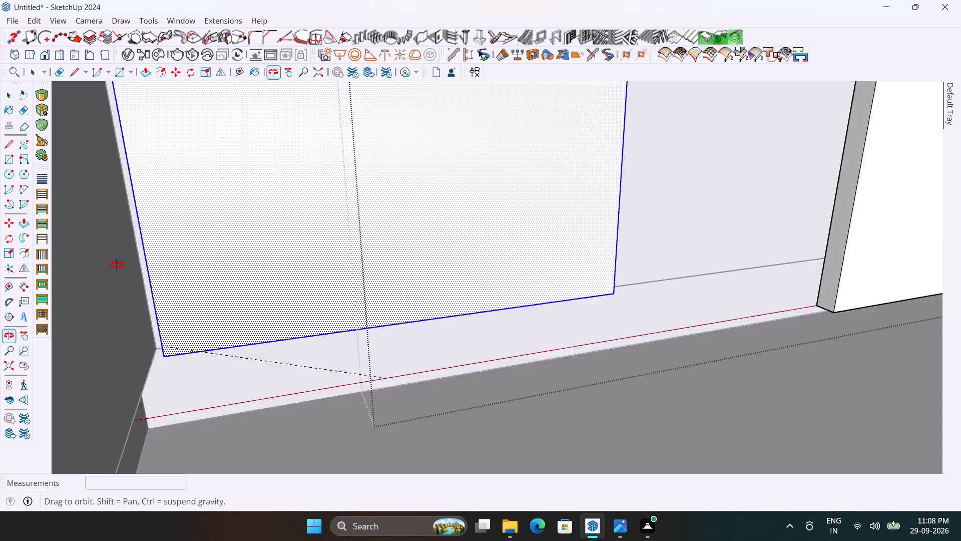
{"action": "middle_click_drag", "start_coordinate": [117, 265], "coordinate": [138, 219]}
{"action": "scroll", "coordinate": [135, 363], "scroll_direction": "up", "scroll_amount": 4}
{"action": "middle_click_drag", "start_coordinate": [206, 353], "coordinate": [185, 249]}
{"action": "scroll", "coordinate": [150, 342], "scroll_direction": "up", "scroll_amount": 8}
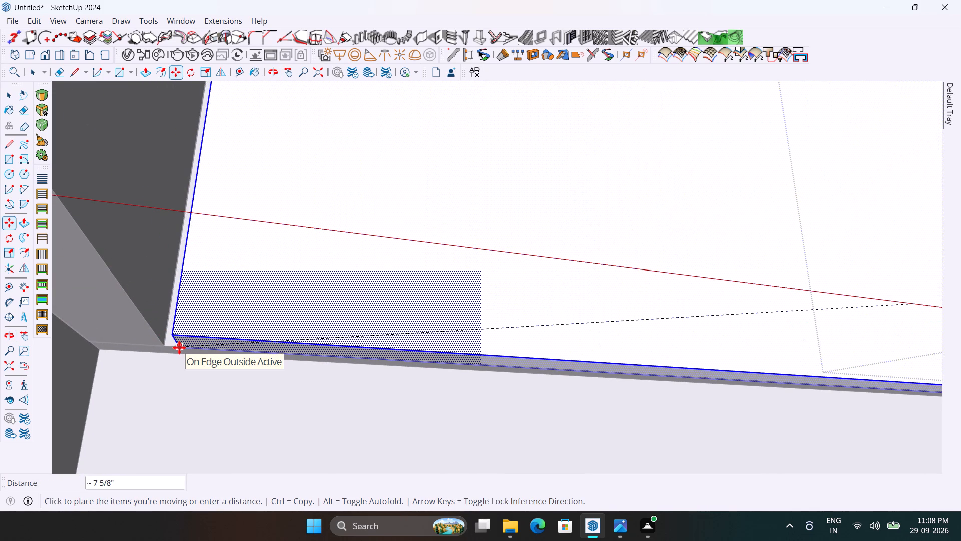
{"action": "scroll", "coordinate": [179, 347], "scroll_direction": "up", "scroll_amount": 10}
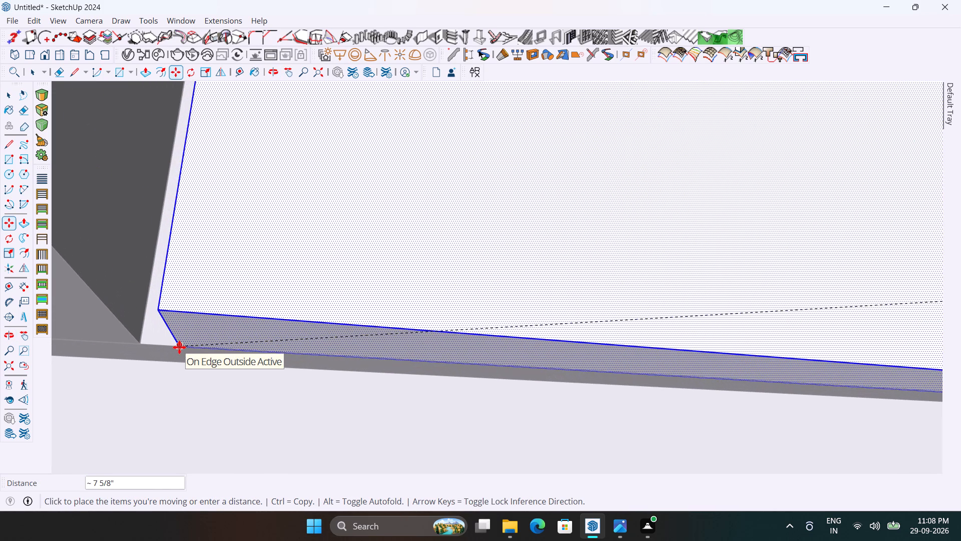
{"action": "middle_click_drag", "start_coordinate": [179, 347], "coordinate": [213, 296]}
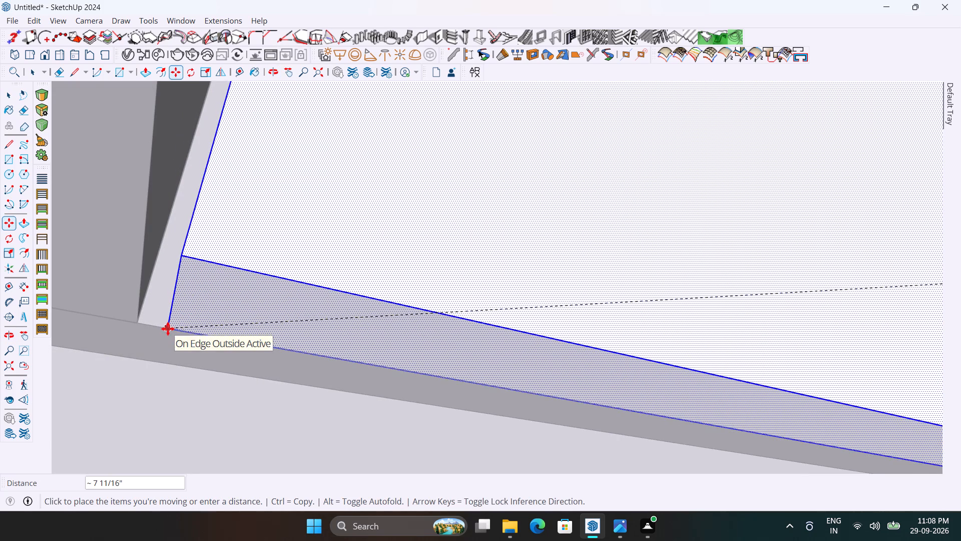
{"action": "left_click", "coordinate": [168, 329]}
{"action": "scroll", "coordinate": [120, 339], "scroll_direction": "down", "scroll_amount": 20}
{"action": "scroll", "coordinate": [120, 339], "scroll_direction": "down", "scroll_amount": 4}
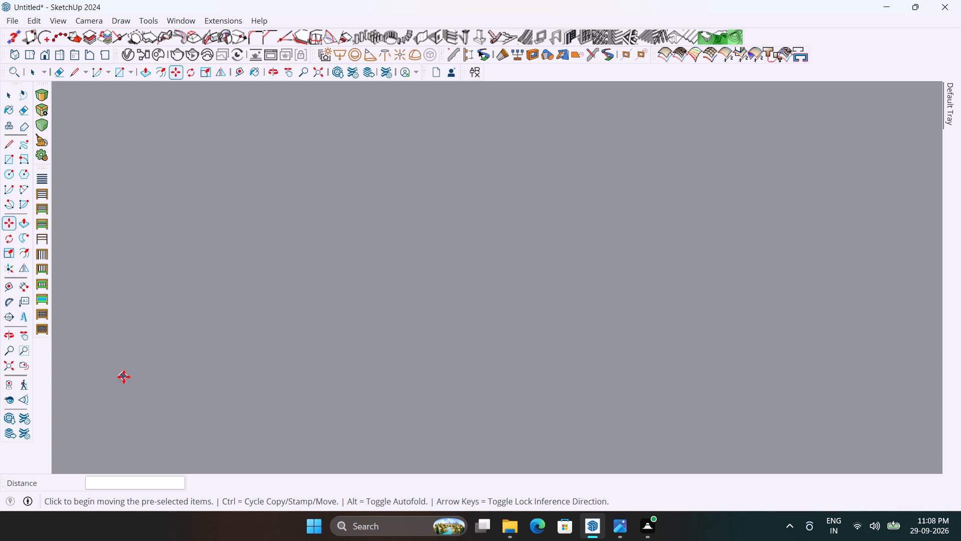
{"action": "key", "text": "space"}
Examine the corner-side door's placement beside the drawer stacks in a wide view of the room.
{"action": "scroll", "coordinate": [186, 373], "scroll_direction": "down", "scroll_amount": 20}
{"action": "scroll", "coordinate": [186, 373], "scroll_direction": "down", "scroll_amount": 6}
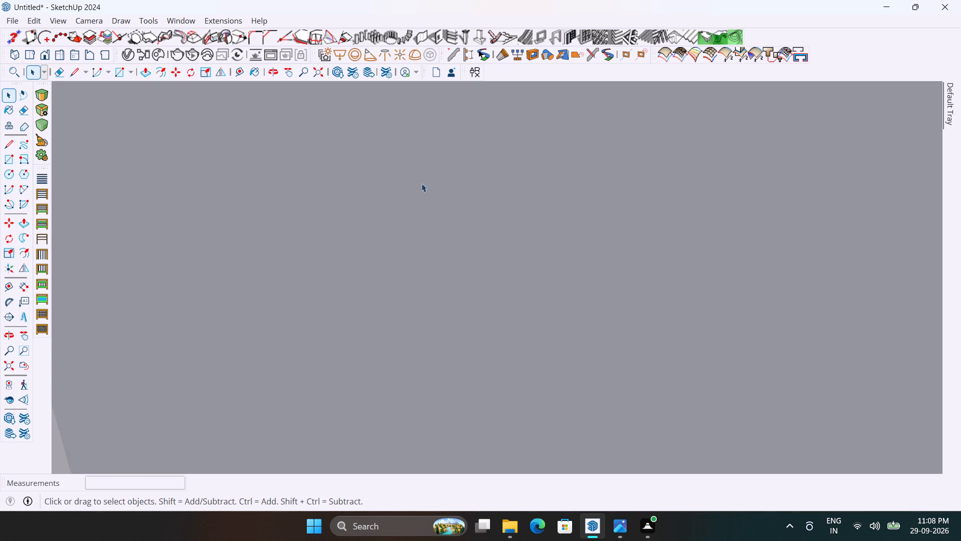
{"action": "scroll", "coordinate": [421, 183], "scroll_direction": "down", "scroll_amount": 20}
{"action": "scroll", "coordinate": [421, 183], "scroll_direction": "down", "scroll_amount": 20}
{"action": "scroll", "coordinate": [542, 220], "scroll_direction": "down", "scroll_amount": 18}
{"action": "scroll", "coordinate": [569, 172], "scroll_direction": "down", "scroll_amount": 18}
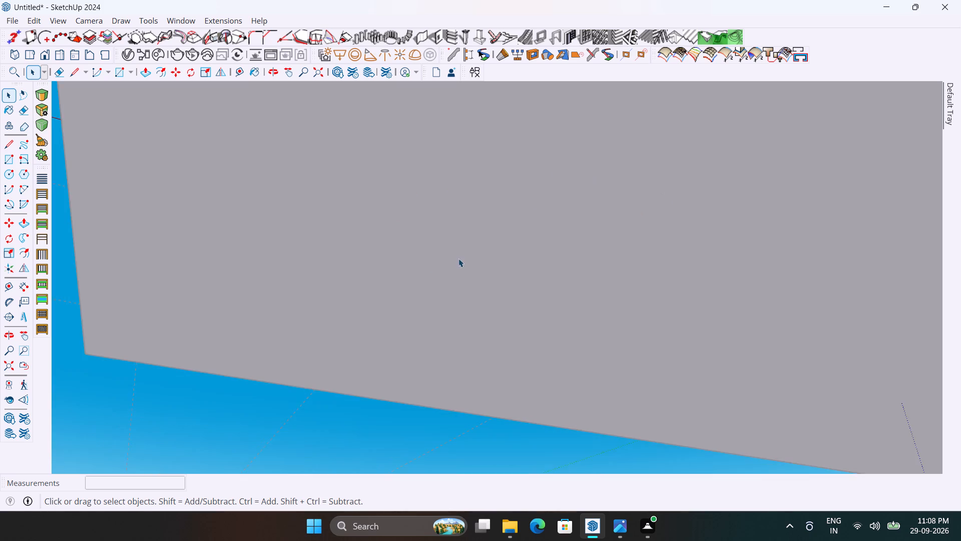
{"action": "scroll", "coordinate": [458, 258], "scroll_direction": "down", "scroll_amount": 3}
{"action": "scroll", "coordinate": [411, 265], "scroll_direction": "down", "scroll_amount": 20}
{"action": "scroll", "coordinate": [411, 265], "scroll_direction": "down", "scroll_amount": 11}
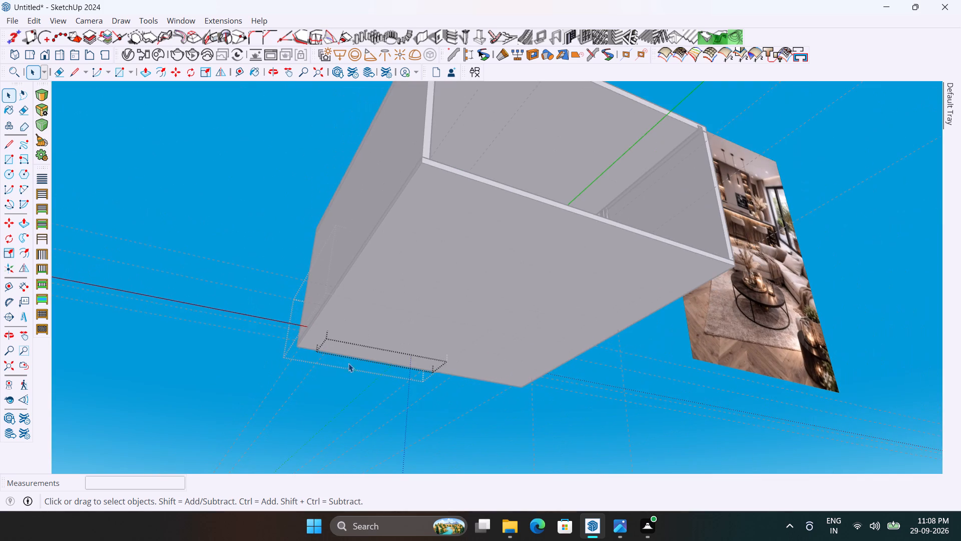
{"action": "middle_click_drag", "start_coordinate": [546, 341], "coordinate": [457, 463]}
{"action": "scroll", "coordinate": [396, 333], "scroll_direction": "up", "scroll_amount": 4}
{"action": "scroll", "coordinate": [444, 350], "scroll_direction": "up", "scroll_amount": 1}
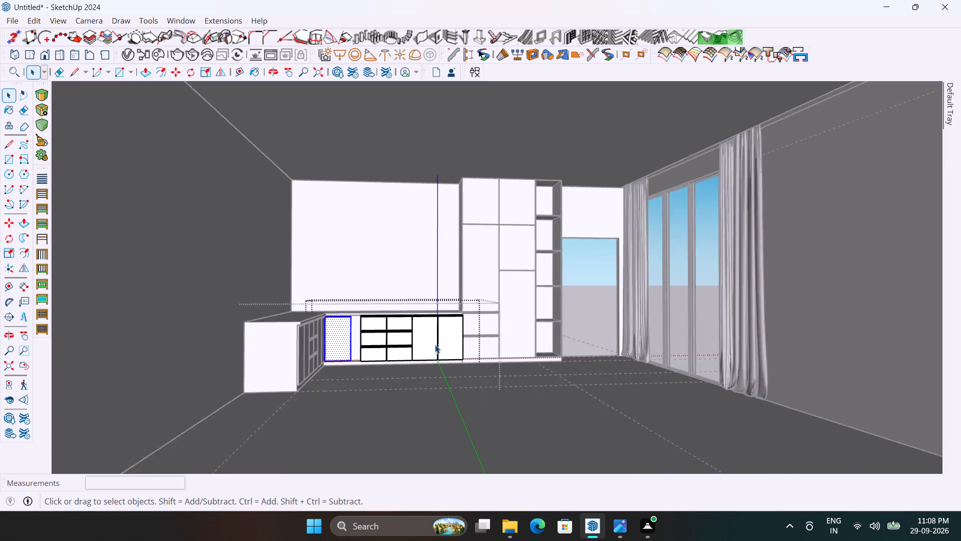
Leave the fronts group, frame the room frontally with the kitchen, doorway and curtained windows, and save the view as a new scene.
{"action": "scroll", "coordinate": [435, 345], "scroll_direction": "up", "scroll_amount": 3}
{"action": "middle_click_drag", "start_coordinate": [408, 359], "coordinate": [284, 453]}
{"action": "middle_click_drag", "start_coordinate": [336, 383], "coordinate": [436, 230]}
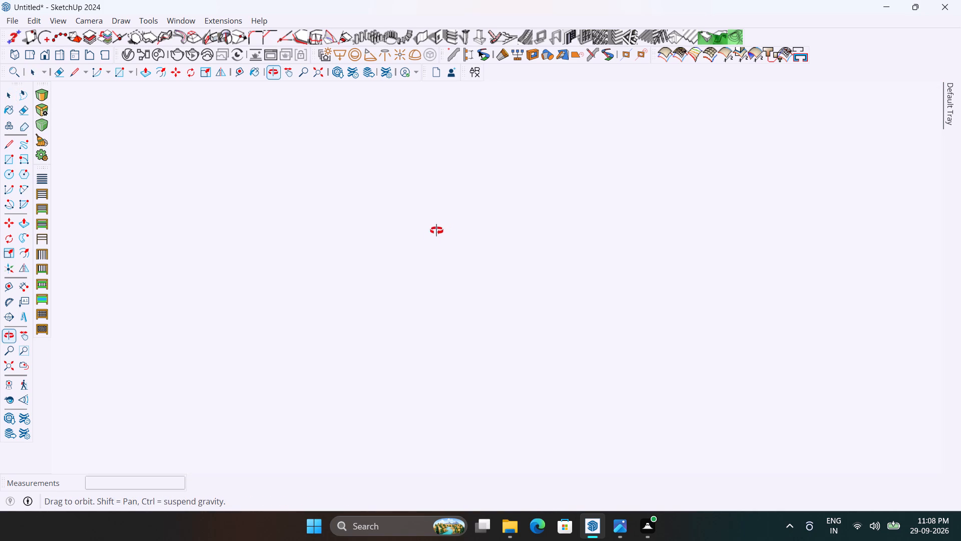
{"action": "middle_click_drag", "start_coordinate": [436, 230], "coordinate": [433, 232]}
{"action": "scroll", "coordinate": [439, 200], "scroll_direction": "down", "scroll_amount": 18}
{"action": "scroll", "coordinate": [434, 193], "scroll_direction": "up", "scroll_amount": 1}
{"action": "scroll", "coordinate": [434, 193], "scroll_direction": "down", "scroll_amount": 14}
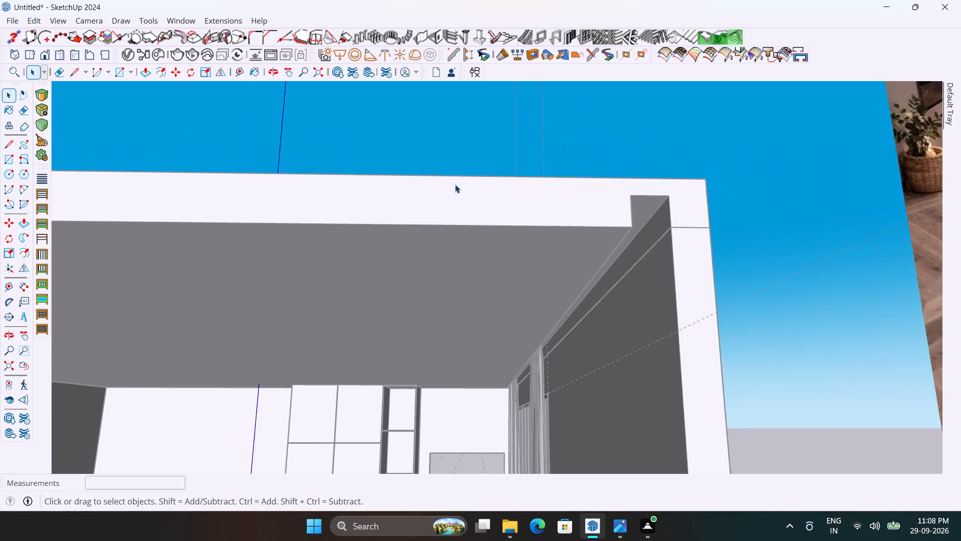
{"action": "scroll", "coordinate": [455, 184], "scroll_direction": "down", "scroll_amount": 11}
{"action": "scroll", "coordinate": [680, 193], "scroll_direction": "down", "scroll_amount": 9}
{"action": "left_click", "coordinate": [668, 236]}
{"action": "middle_click_drag", "start_coordinate": [667, 241], "coordinate": [662, 307]}
{"action": "scroll", "coordinate": [514, 356], "scroll_direction": "up", "scroll_amount": 5}
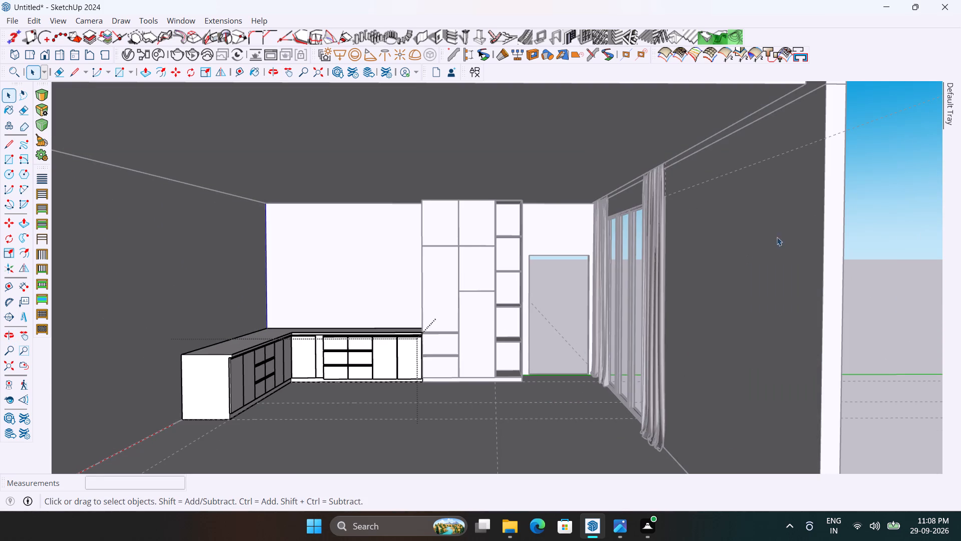
{"action": "left_click", "coordinate": [947, 112]}
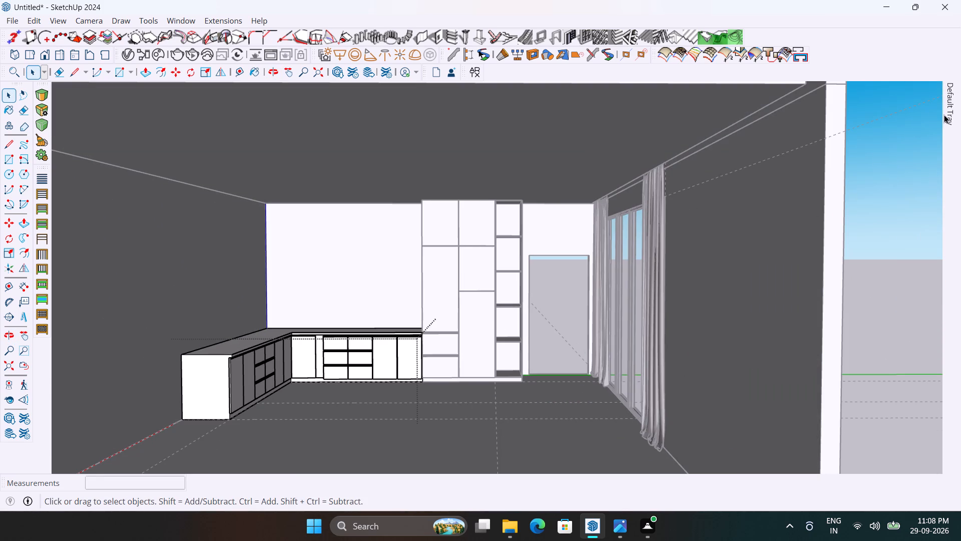
{"action": "left_click", "coordinate": [947, 115]}
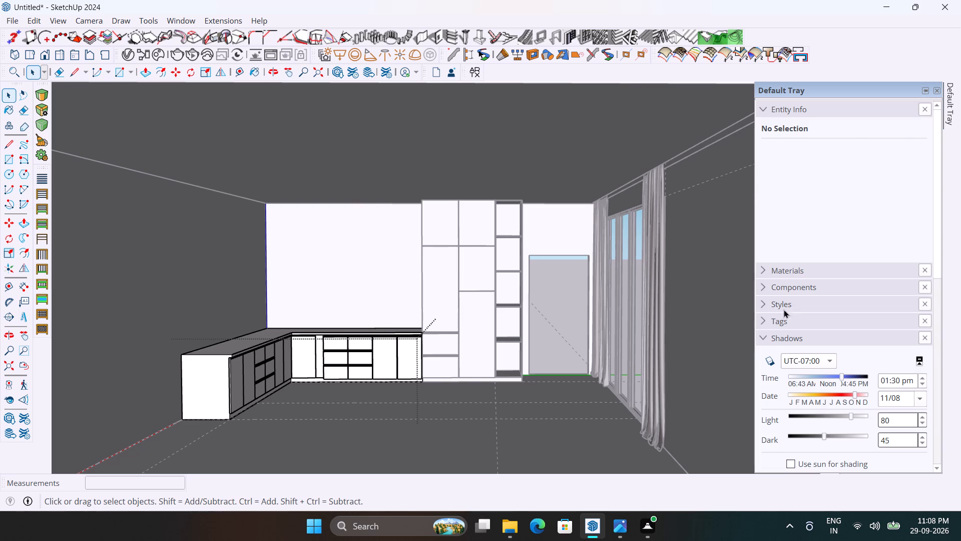
{"action": "scroll", "coordinate": [779, 309], "scroll_direction": "down", "scroll_amount": 8}
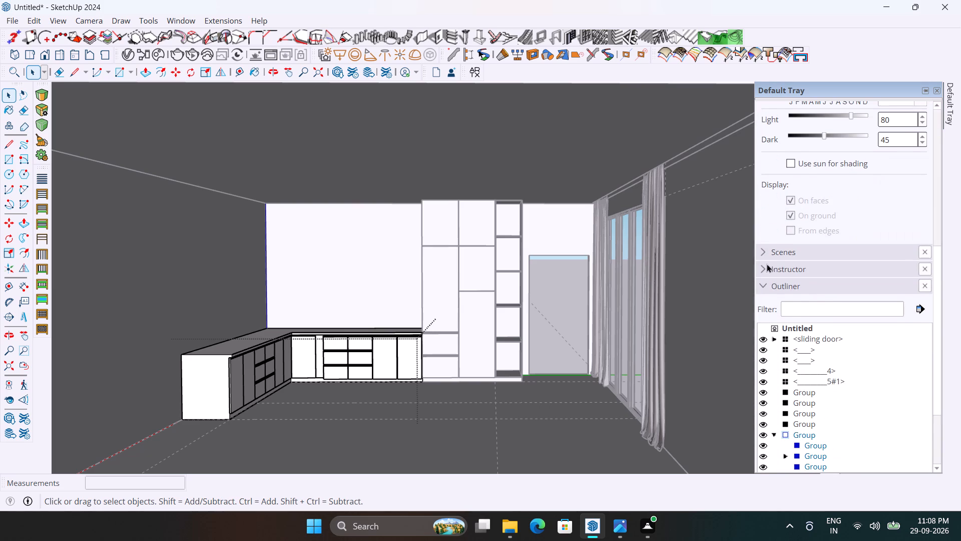
{"action": "left_click", "coordinate": [765, 249]}
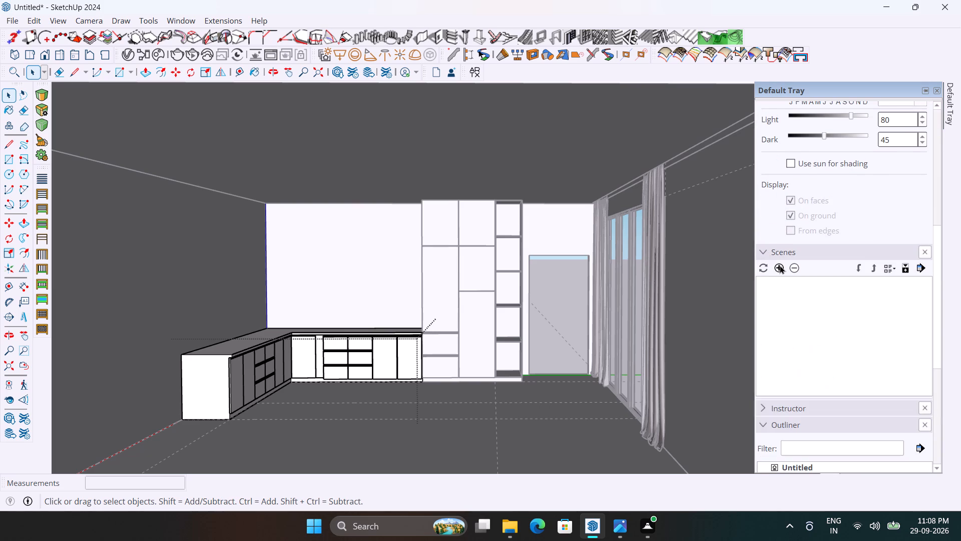
{"action": "left_click", "coordinate": [779, 265]}
Examine the fronts on the second counter leg, from the inner corner to how far they stand out at the tall-cabinet end.
{"action": "scroll", "coordinate": [601, 236], "scroll_direction": "down", "scroll_amount": 2}
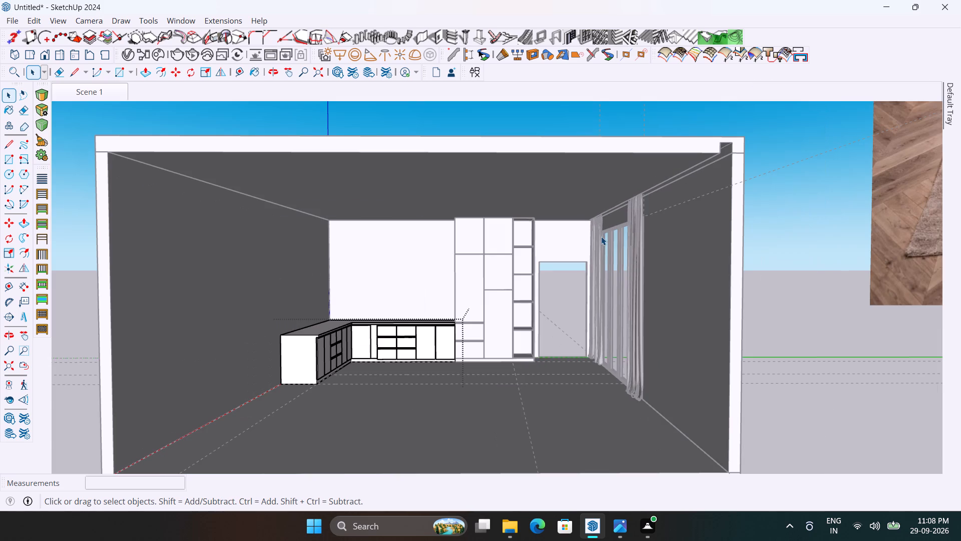
{"action": "scroll", "coordinate": [739, 237], "scroll_direction": "up", "scroll_amount": 3}
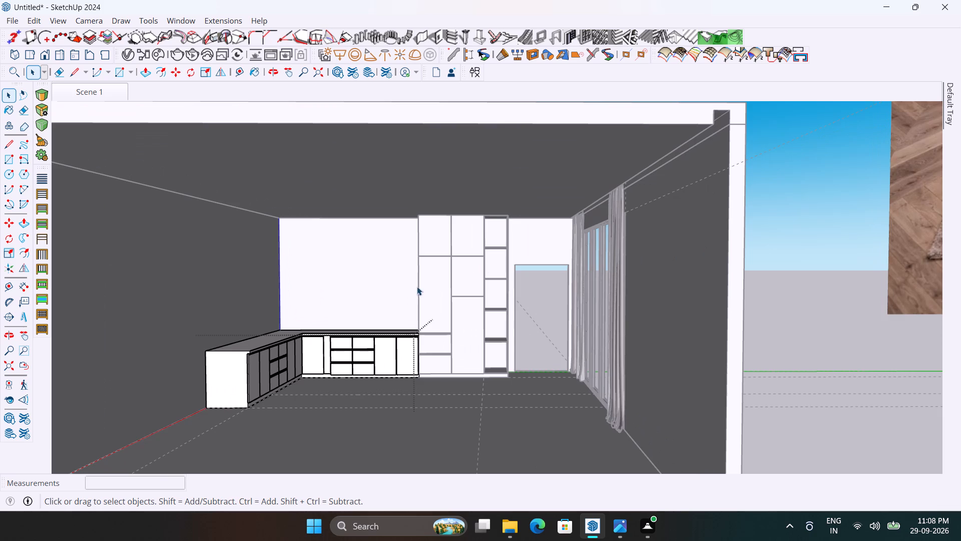
{"action": "scroll", "coordinate": [410, 297], "scroll_direction": "up", "scroll_amount": 4}
{"action": "middle_click_drag", "start_coordinate": [535, 285], "coordinate": [488, 272]}
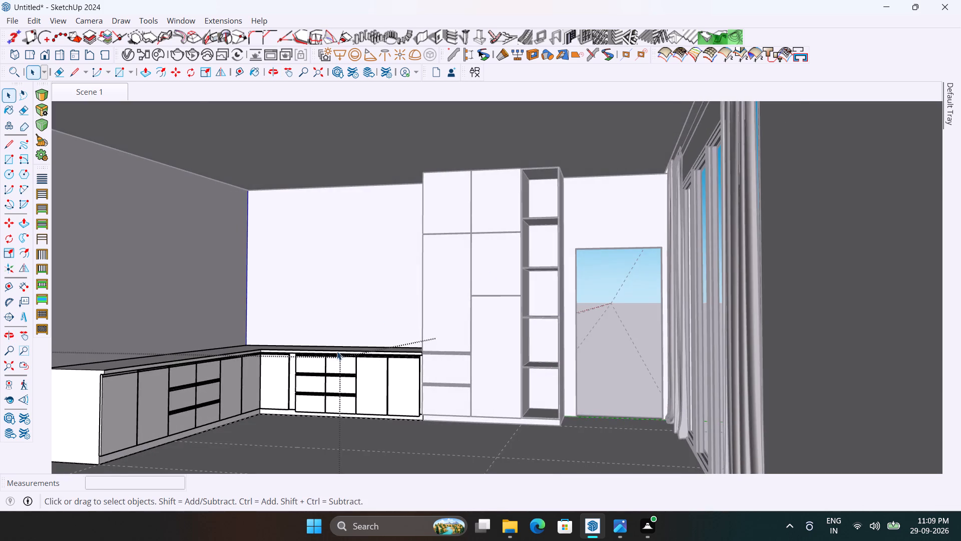
{"action": "scroll", "coordinate": [310, 377], "scroll_direction": "up", "scroll_amount": 5}
{"action": "middle_click_drag", "start_coordinate": [459, 240], "coordinate": [447, 344]}
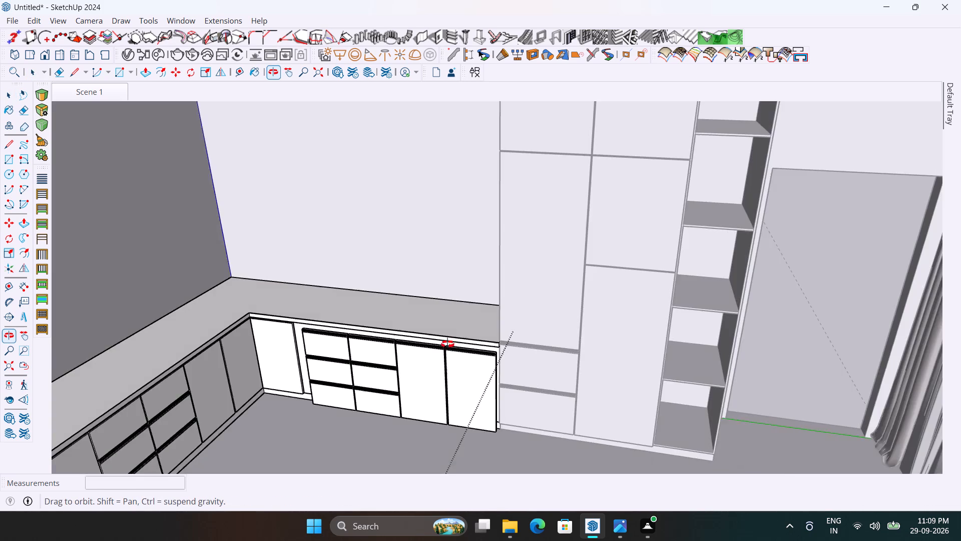
{"action": "middle_click_drag", "start_coordinate": [447, 344], "coordinate": [447, 342]}
{"action": "scroll", "coordinate": [427, 445], "scroll_direction": "up", "scroll_amount": 4}
{"action": "scroll", "coordinate": [362, 357], "scroll_direction": "up", "scroll_amount": 4}
{"action": "scroll", "coordinate": [250, 388], "scroll_direction": "up", "scroll_amount": 4}
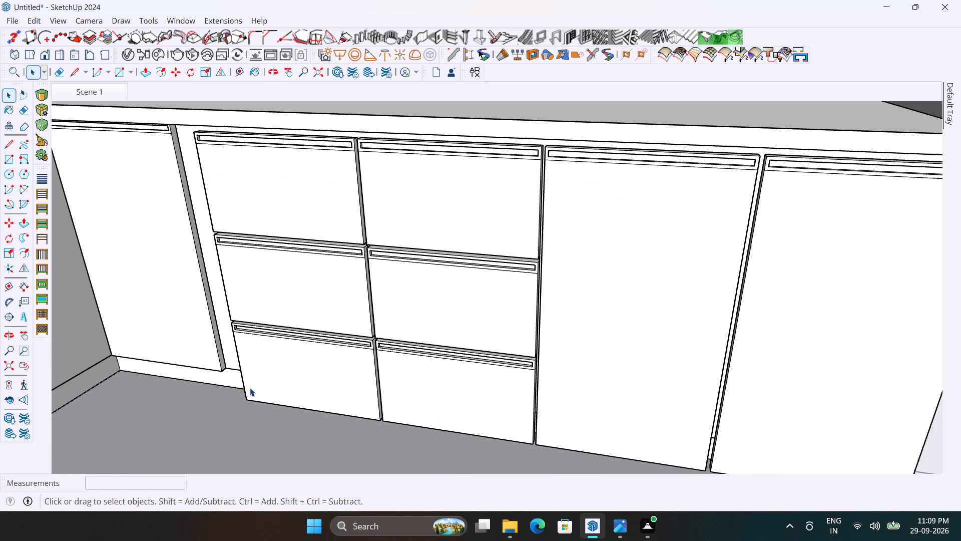
{"action": "left_click", "coordinate": [257, 388]}
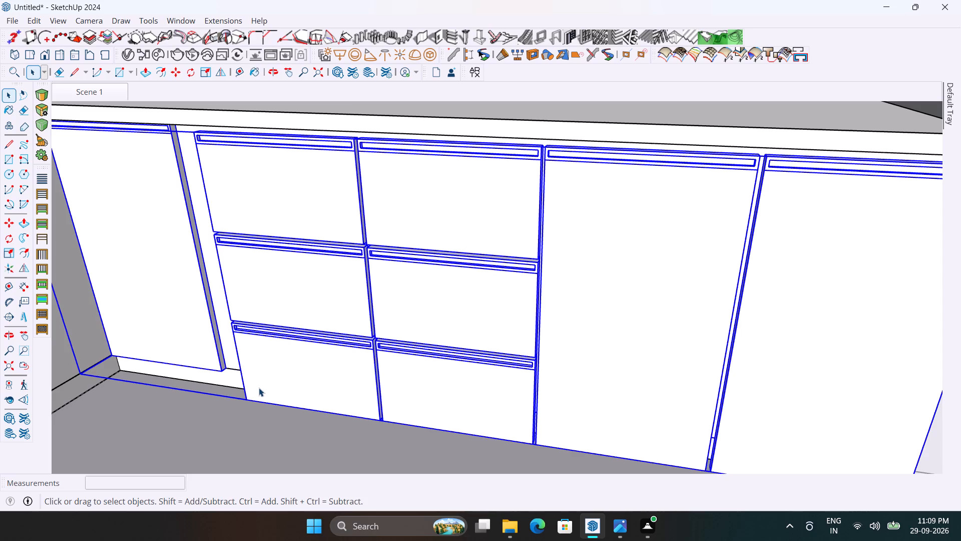
{"action": "scroll", "coordinate": [259, 388], "scroll_direction": "down", "scroll_amount": 2}
{"action": "middle_click_drag", "start_coordinate": [499, 422], "coordinate": [453, 398]}
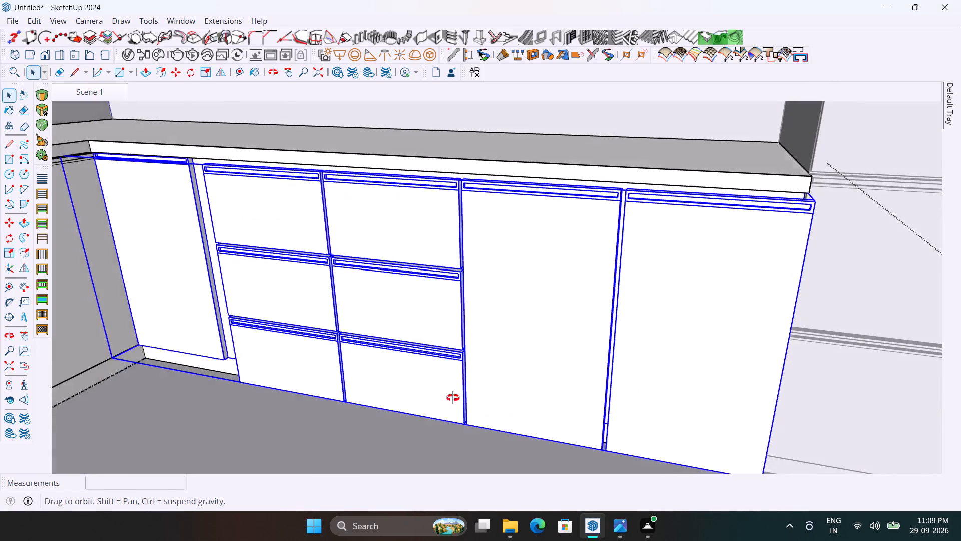
{"action": "middle_click_drag", "start_coordinate": [453, 398], "coordinate": [368, 375]}
{"action": "scroll", "coordinate": [575, 452], "scroll_direction": "up", "scroll_amount": 3}
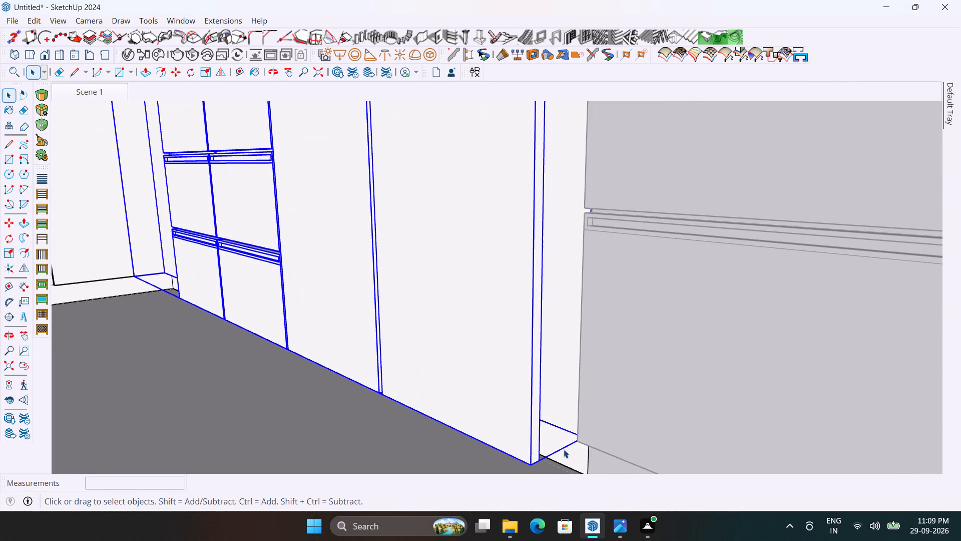
{"action": "scroll", "coordinate": [555, 449], "scroll_direction": "up", "scroll_amount": 1}
{"action": "scroll", "coordinate": [480, 354], "scroll_direction": "down", "scroll_amount": 3}
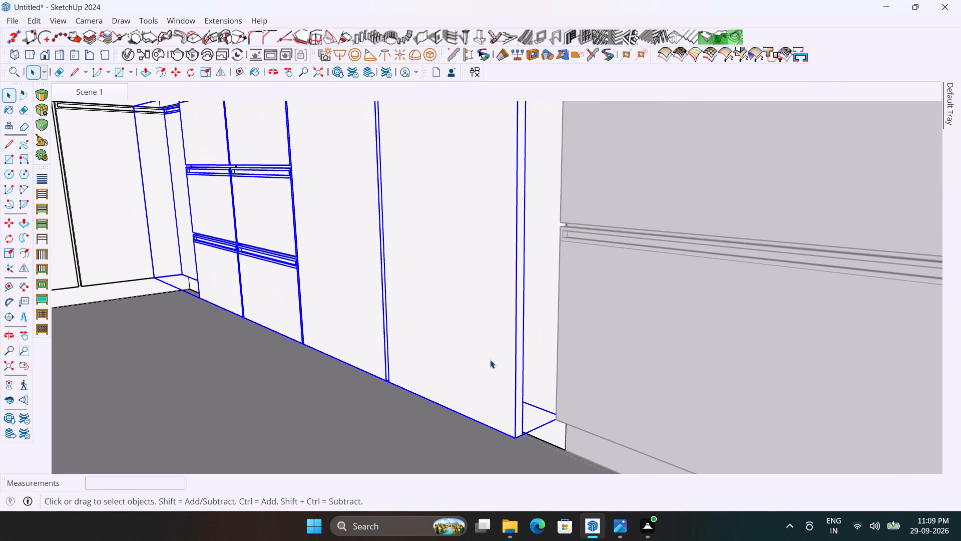
Inside the fronts group, move both drawer stacks and the two doors about 4 1/2" back to the cabinet face, from the end door's bottom back corner.
{"action": "double_click", "coordinate": [490, 360]}
{"action": "triple_click", "coordinate": [490, 360]}
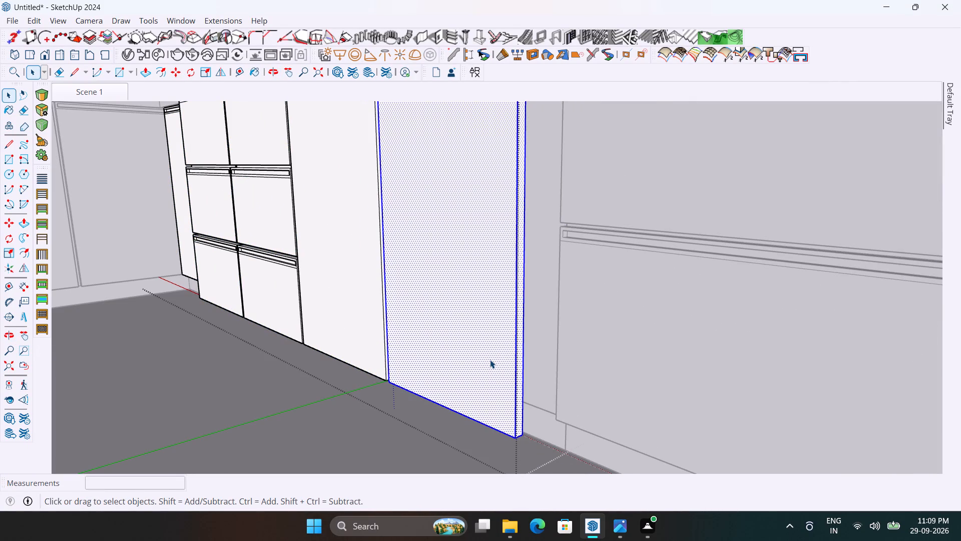
{"action": "triple_click", "coordinate": [347, 324], "text": "ctrl"}
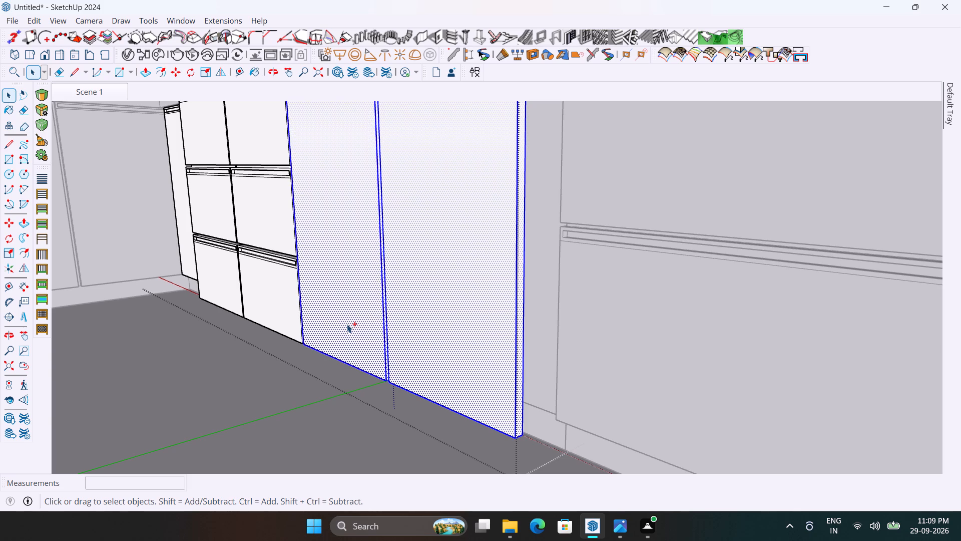
{"action": "left_click", "coordinate": [347, 324], "text": "ctrl"}
{"action": "triple_click", "coordinate": [282, 311], "text": "ctrl"}
{"action": "left_click", "coordinate": [282, 311], "text": "ctrl"}
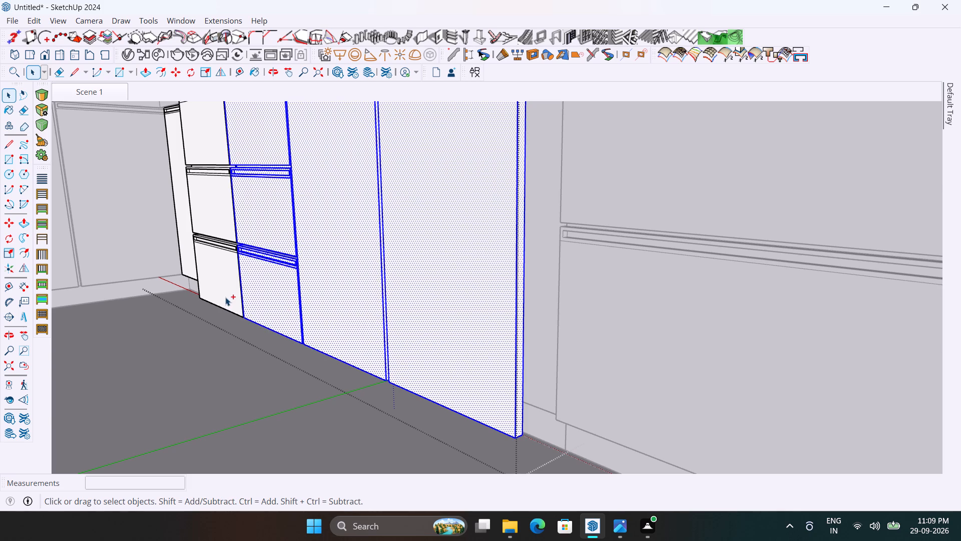
{"action": "triple_click", "coordinate": [222, 295], "text": "ctrl"}
{"action": "left_click", "coordinate": [222, 295], "text": "ctrl"}
{"action": "scroll", "coordinate": [222, 295], "scroll_direction": "down", "scroll_amount": 4}
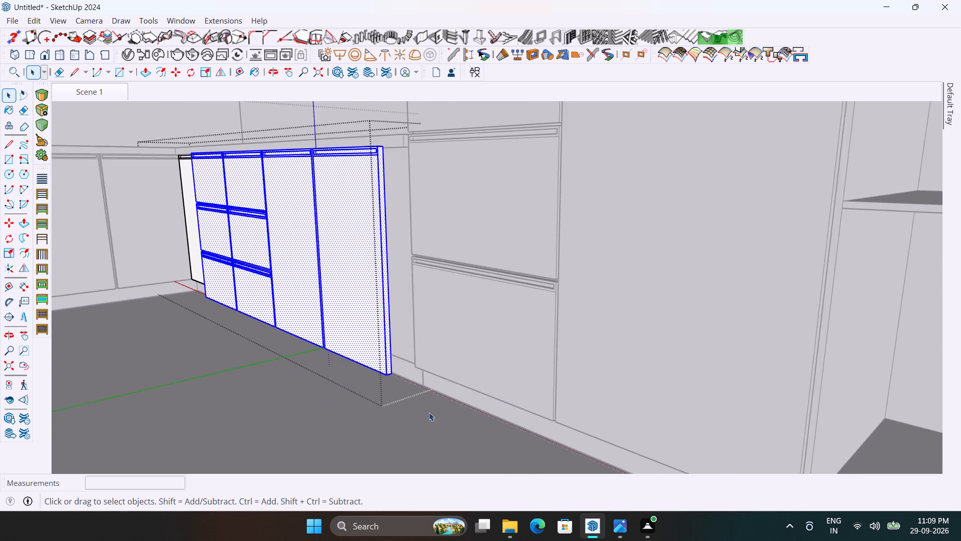
{"action": "scroll", "coordinate": [430, 413], "scroll_direction": "up", "scroll_amount": 4}
{"action": "scroll", "coordinate": [368, 361], "scroll_direction": "up", "scroll_amount": 3}
{"action": "key", "text": "m"}
{"action": "scroll", "coordinate": [368, 361], "scroll_direction": "up", "scroll_amount": 7}
{"action": "left_click", "coordinate": [375, 347]}
{"action": "scroll", "coordinate": [470, 331], "scroll_direction": "up", "scroll_amount": 2}
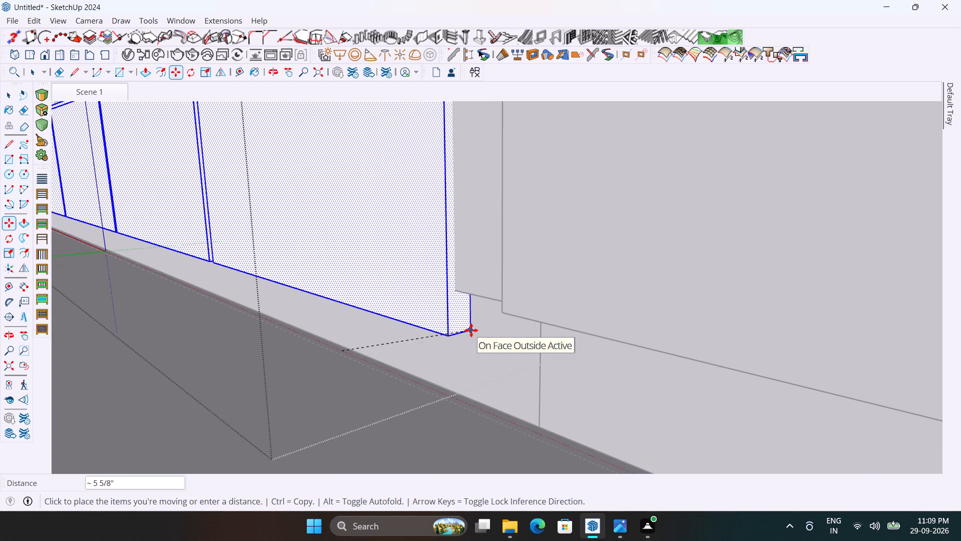
{"action": "middle_click_drag", "start_coordinate": [477, 330], "coordinate": [503, 226]}
{"action": "scroll", "coordinate": [488, 294], "scroll_direction": "up", "scroll_amount": 6}
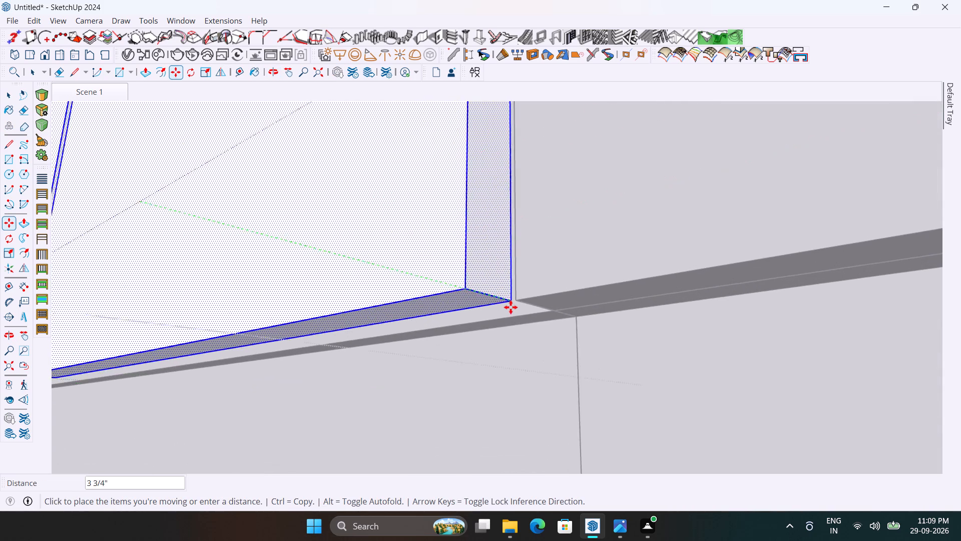
{"action": "scroll", "coordinate": [511, 307], "scroll_direction": "up", "scroll_amount": 5}
{"action": "scroll", "coordinate": [565, 312], "scroll_direction": "up", "scroll_amount": 5}
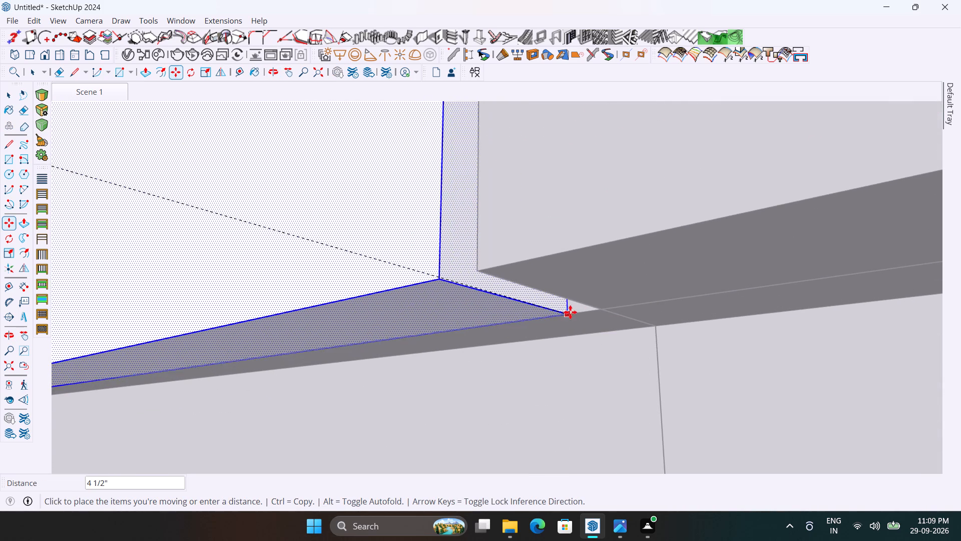
{"action": "left_click", "coordinate": [579, 313]}
{"action": "scroll", "coordinate": [579, 313], "scroll_direction": "down", "scroll_amount": 6}
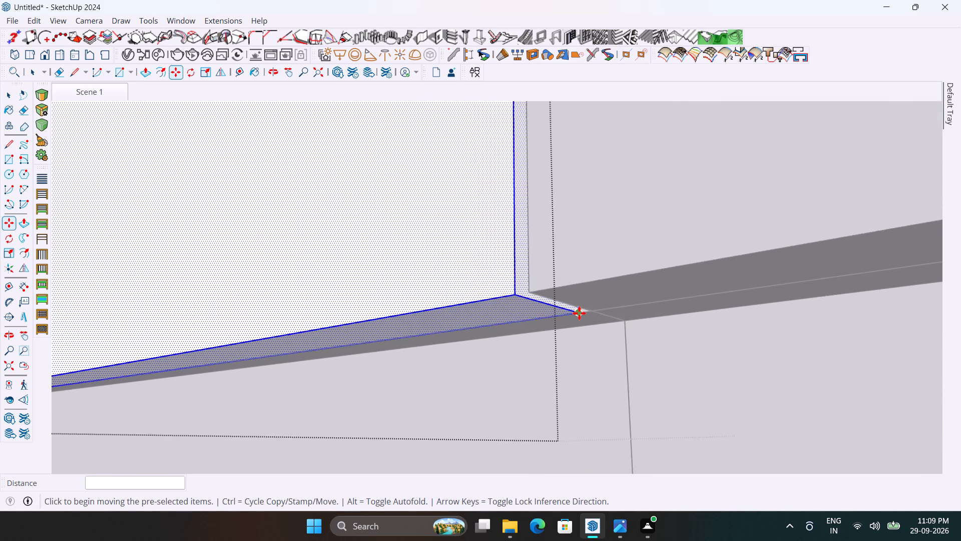
{"action": "scroll", "coordinate": [579, 313], "scroll_direction": "down", "scroll_amount": 18}
{"action": "scroll", "coordinate": [611, 356], "scroll_direction": "down", "scroll_amount": 5}
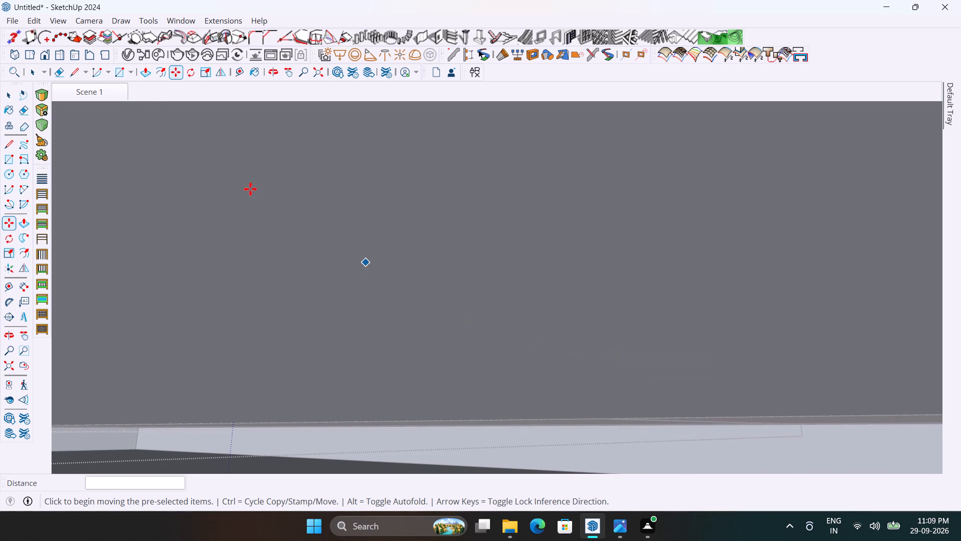
{"action": "key", "text": "space"}
Return to the saved scene, leave the fronts group and examine how the fronts sit along the second counter leg.
{"action": "left_click", "coordinate": [110, 100]}
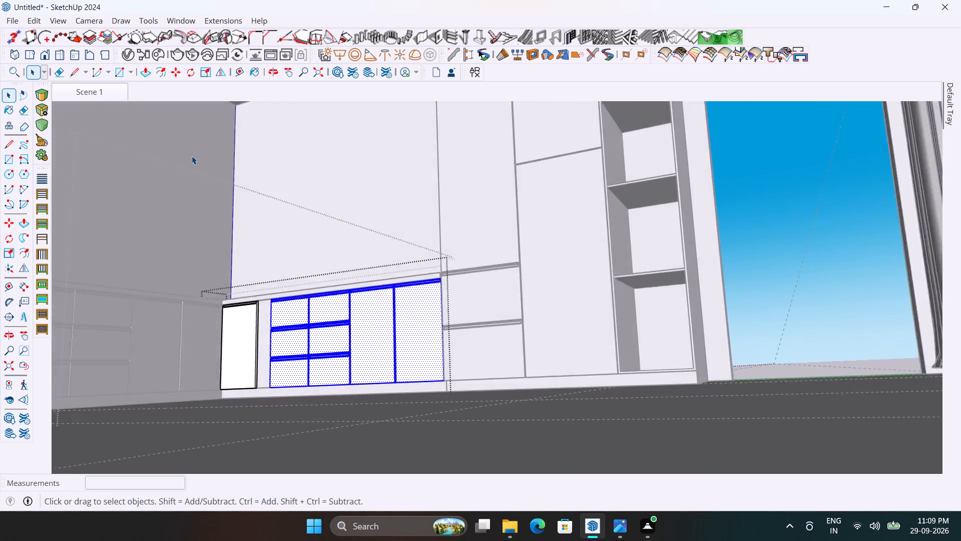
{"action": "scroll", "coordinate": [526, 322], "scroll_direction": "up", "scroll_amount": 4}
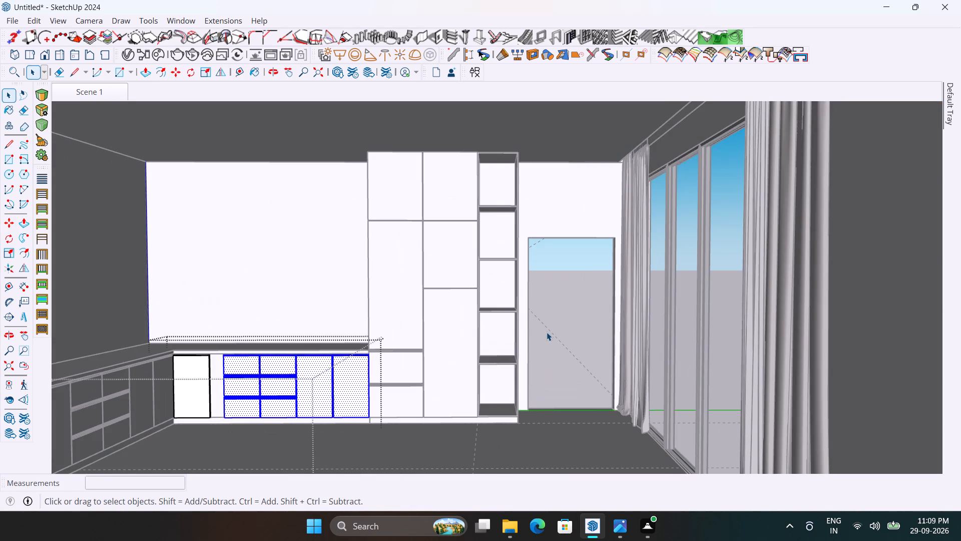
{"action": "left_click", "coordinate": [547, 332]}
{"action": "scroll", "coordinate": [88, 416], "scroll_direction": "up", "scroll_amount": 5}
{"action": "scroll", "coordinate": [365, 380], "scroll_direction": "up", "scroll_amount": 5}
{"action": "middle_click_drag", "start_coordinate": [428, 395], "coordinate": [533, 350]}
{"action": "scroll", "coordinate": [580, 304], "scroll_direction": "down", "scroll_amount": 4}
{"action": "scroll", "coordinate": [435, 362], "scroll_direction": "up", "scroll_amount": 4}
{"action": "middle_click_drag", "start_coordinate": [429, 366], "coordinate": [447, 378]}
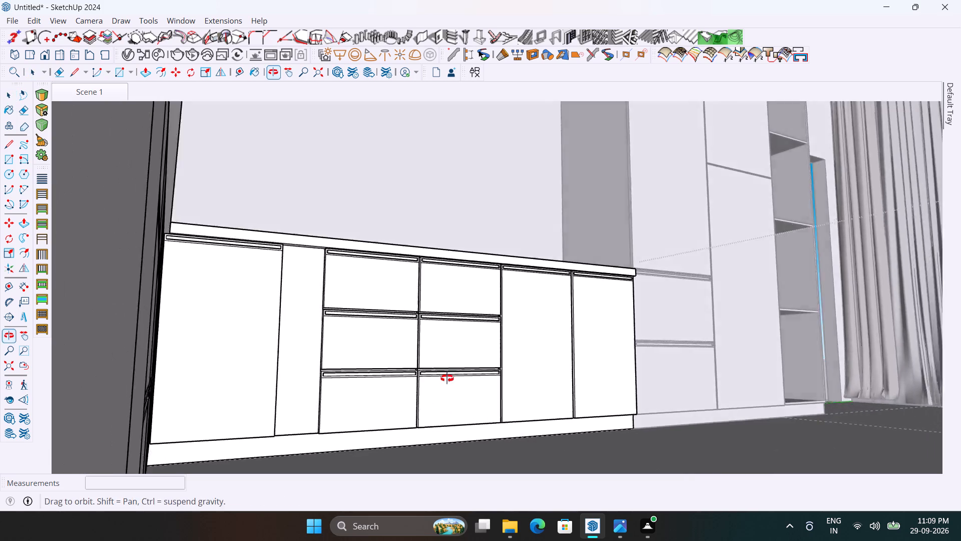
{"action": "middle_click_drag", "start_coordinate": [447, 378], "coordinate": [447, 379]}
{"action": "middle_click_drag", "start_coordinate": [446, 380], "coordinate": [373, 359]}
{"action": "scroll", "coordinate": [373, 353], "scroll_direction": "down", "scroll_amount": 4}
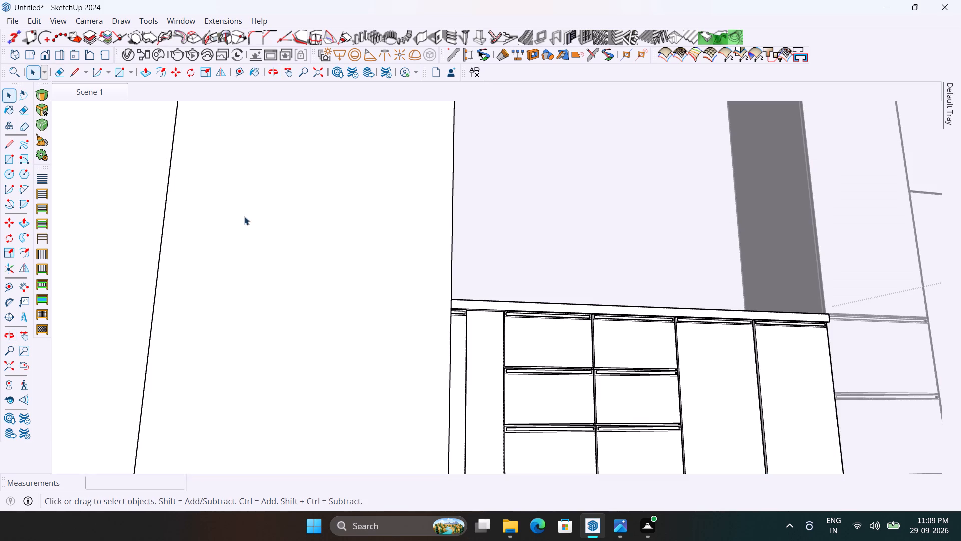
Inside the fronts group, scale both drawer stacks together along the red axis by about 1.20 to meet the corner-side door.
{"action": "double_click", "coordinate": [566, 380]}
{"action": "scroll", "coordinate": [456, 252], "scroll_direction": "down", "scroll_amount": 6}
{"action": "scroll", "coordinate": [659, 443], "scroll_direction": "up", "scroll_amount": 2}
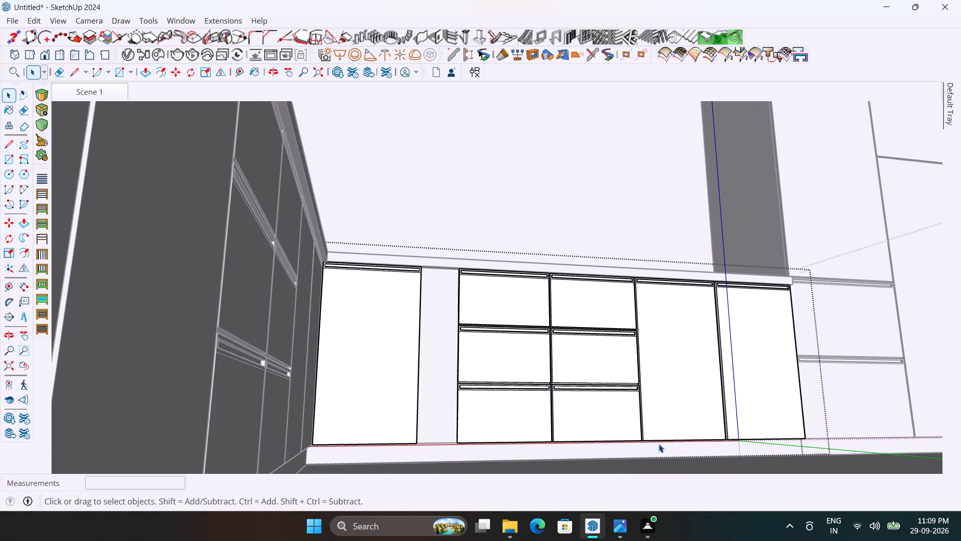
{"action": "middle_click_drag", "start_coordinate": [656, 451], "coordinate": [544, 527]}
{"action": "scroll", "coordinate": [544, 433], "scroll_direction": "up", "scroll_amount": 4}
{"action": "double_click", "coordinate": [543, 432]}
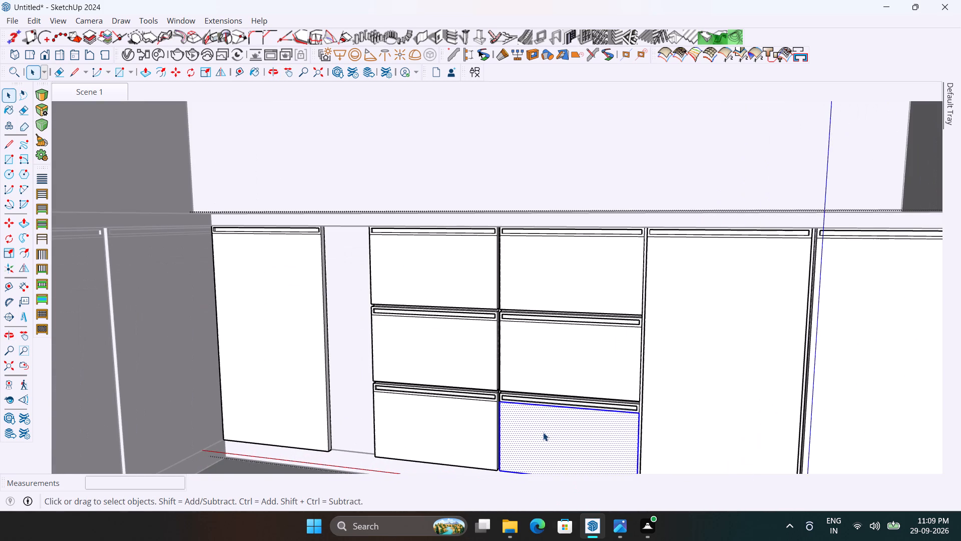
{"action": "triple_click", "coordinate": [543, 432]}
{"action": "left_click", "coordinate": [543, 432]}
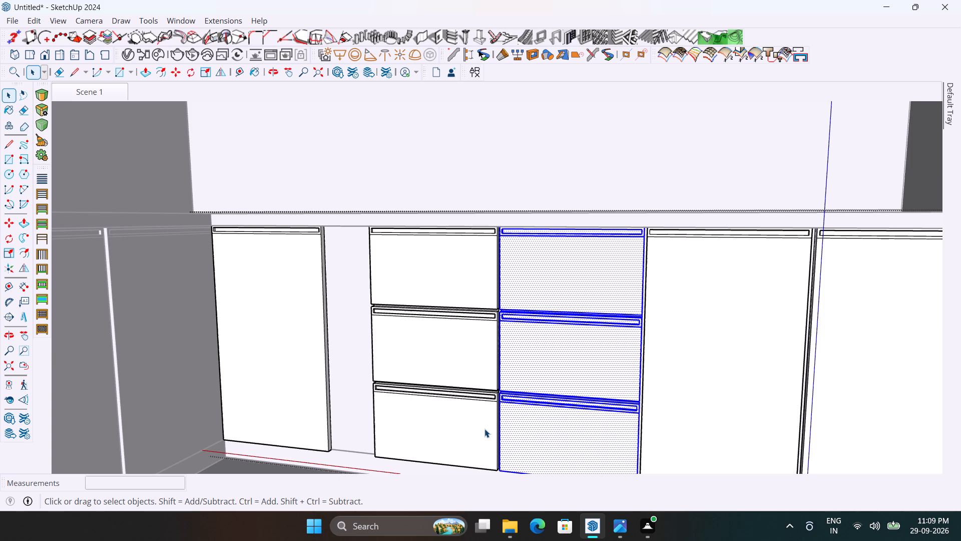
{"action": "triple_click", "coordinate": [485, 429]}
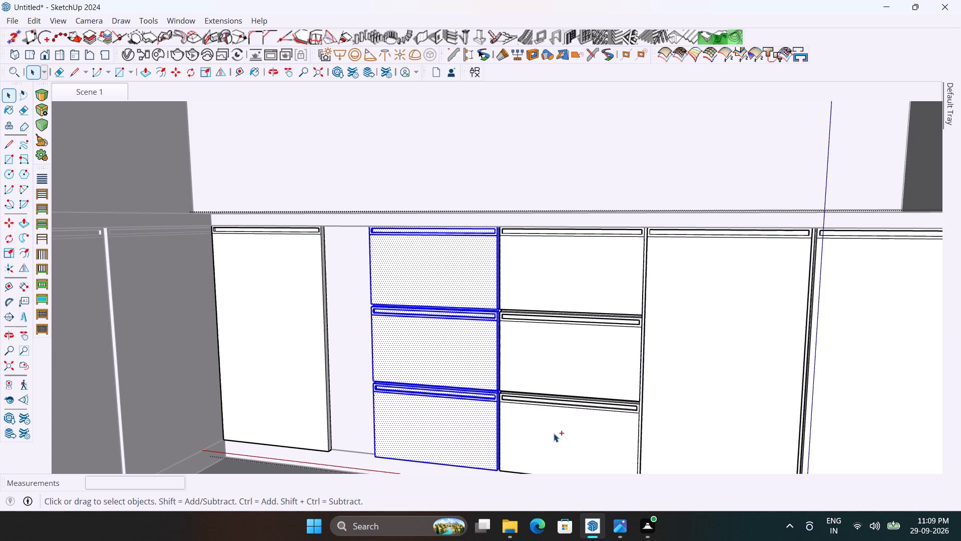
{"action": "triple_click", "coordinate": [554, 433], "text": "ctrl"}
{"action": "scroll", "coordinate": [482, 325], "scroll_direction": "down", "scroll_amount": 2}
{"action": "key", "text": "s"}
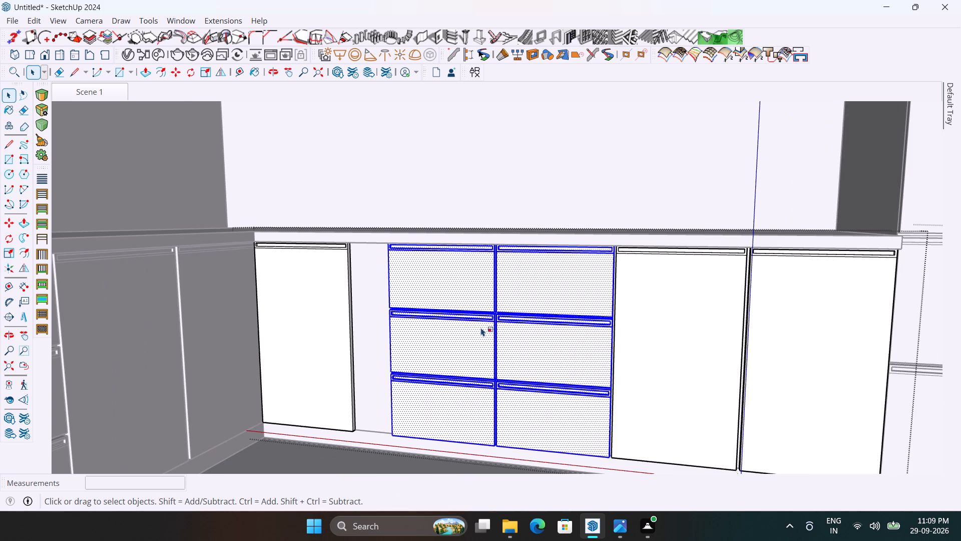
{"action": "scroll", "coordinate": [406, 363], "scroll_direction": "up", "scroll_amount": 4}
{"action": "middle_click_drag", "start_coordinate": [436, 371], "coordinate": [525, 432]}
{"action": "scroll", "coordinate": [554, 469], "scroll_direction": "up", "scroll_amount": 5}
{"action": "scroll", "coordinate": [501, 423], "scroll_direction": "up", "scroll_amount": 7}
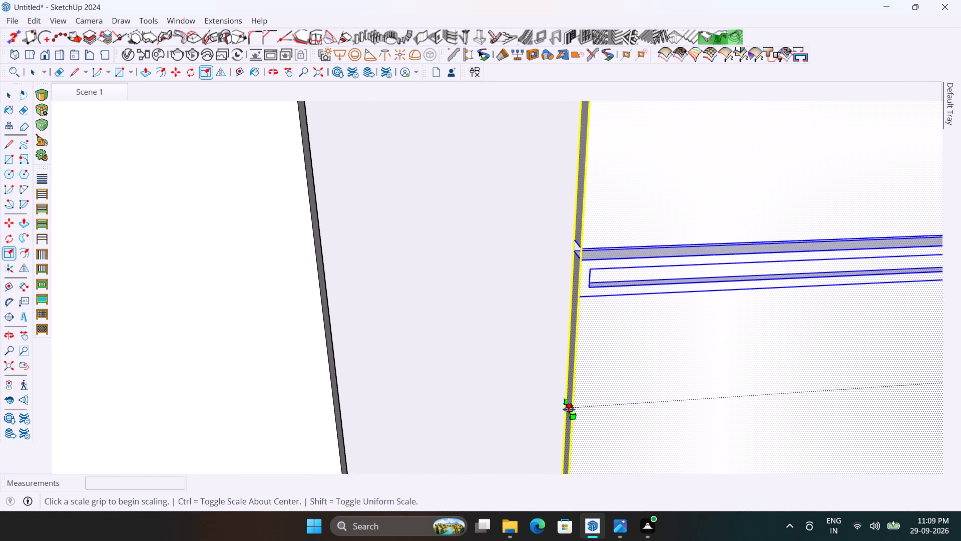
{"action": "left_click", "coordinate": [571, 408]}
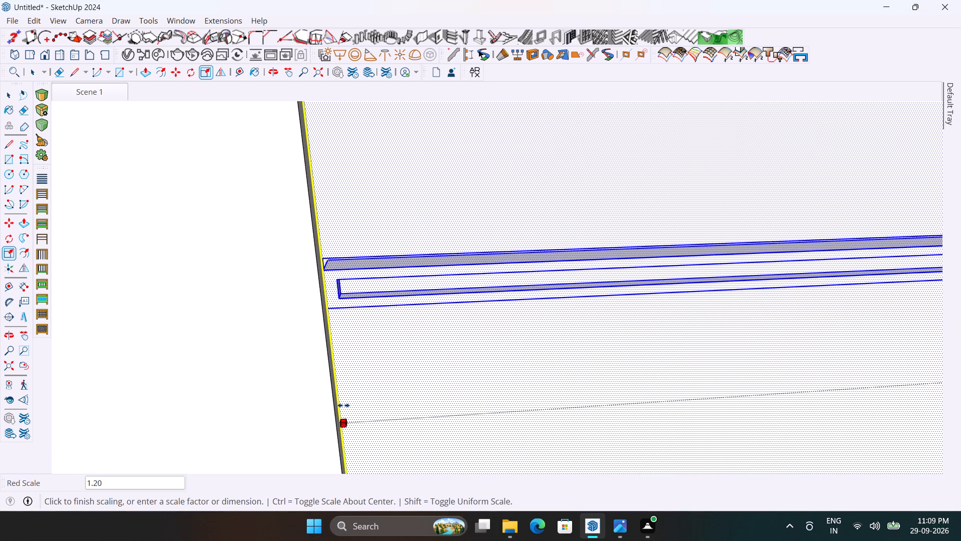
Finish stretching the selected drawer fronts along the red axis at scale 1.20, toward the adjoining corner-side door.
{"action": "left_click", "coordinate": [343, 405]}
{"action": "scroll", "coordinate": [316, 284], "scroll_direction": "down", "scroll_amount": 17}
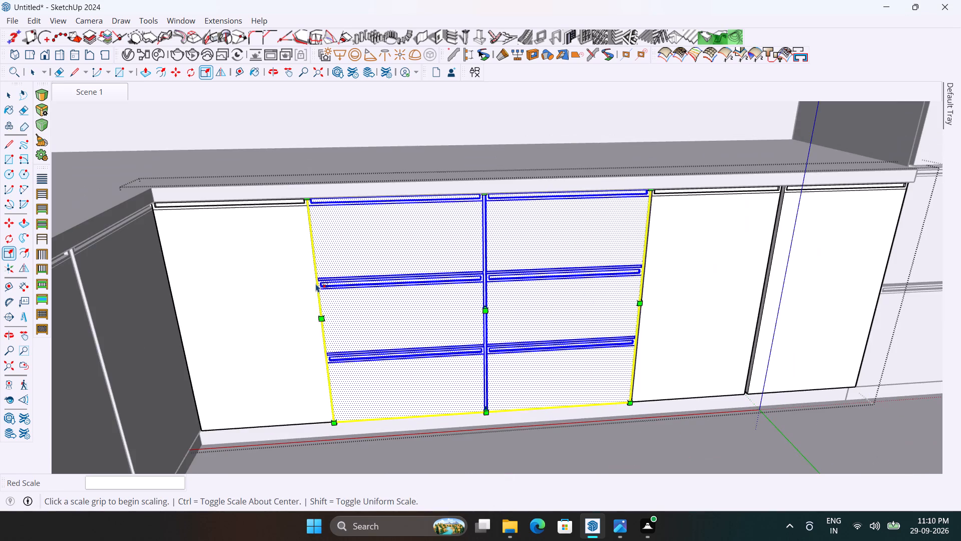
{"action": "key", "text": "space"}
{"action": "left_click", "coordinate": [479, 443]}
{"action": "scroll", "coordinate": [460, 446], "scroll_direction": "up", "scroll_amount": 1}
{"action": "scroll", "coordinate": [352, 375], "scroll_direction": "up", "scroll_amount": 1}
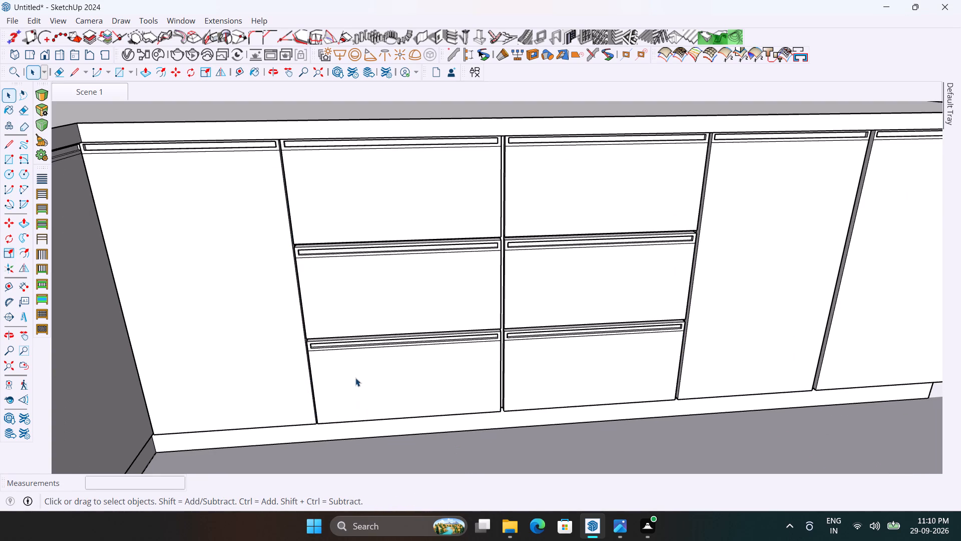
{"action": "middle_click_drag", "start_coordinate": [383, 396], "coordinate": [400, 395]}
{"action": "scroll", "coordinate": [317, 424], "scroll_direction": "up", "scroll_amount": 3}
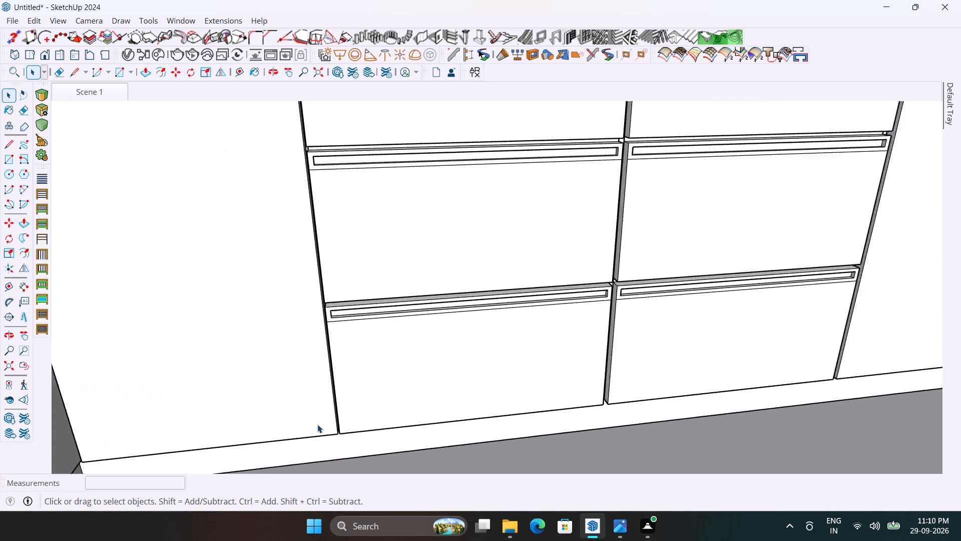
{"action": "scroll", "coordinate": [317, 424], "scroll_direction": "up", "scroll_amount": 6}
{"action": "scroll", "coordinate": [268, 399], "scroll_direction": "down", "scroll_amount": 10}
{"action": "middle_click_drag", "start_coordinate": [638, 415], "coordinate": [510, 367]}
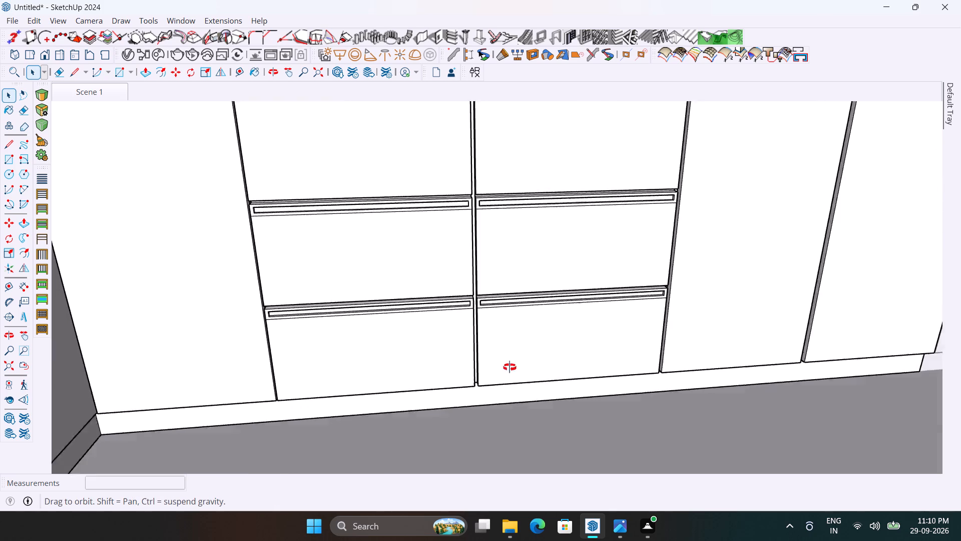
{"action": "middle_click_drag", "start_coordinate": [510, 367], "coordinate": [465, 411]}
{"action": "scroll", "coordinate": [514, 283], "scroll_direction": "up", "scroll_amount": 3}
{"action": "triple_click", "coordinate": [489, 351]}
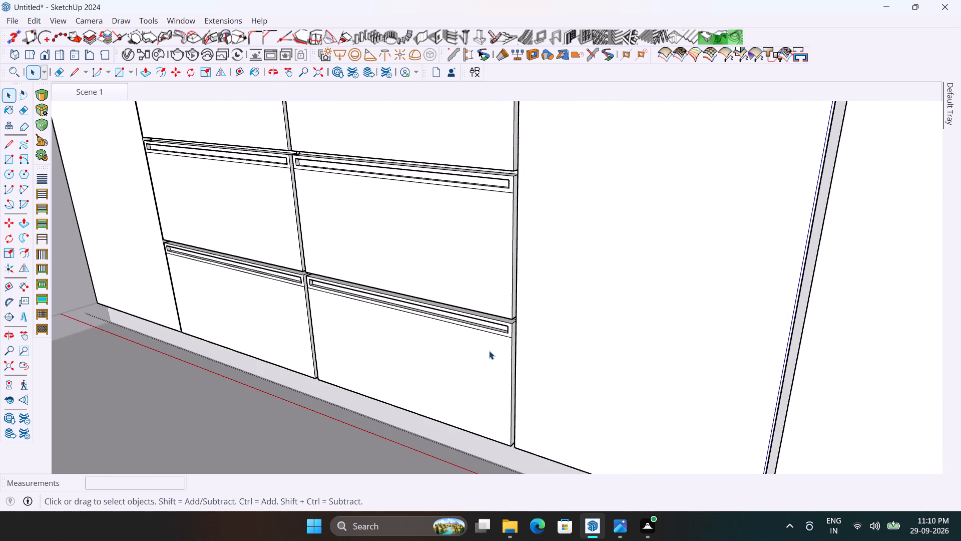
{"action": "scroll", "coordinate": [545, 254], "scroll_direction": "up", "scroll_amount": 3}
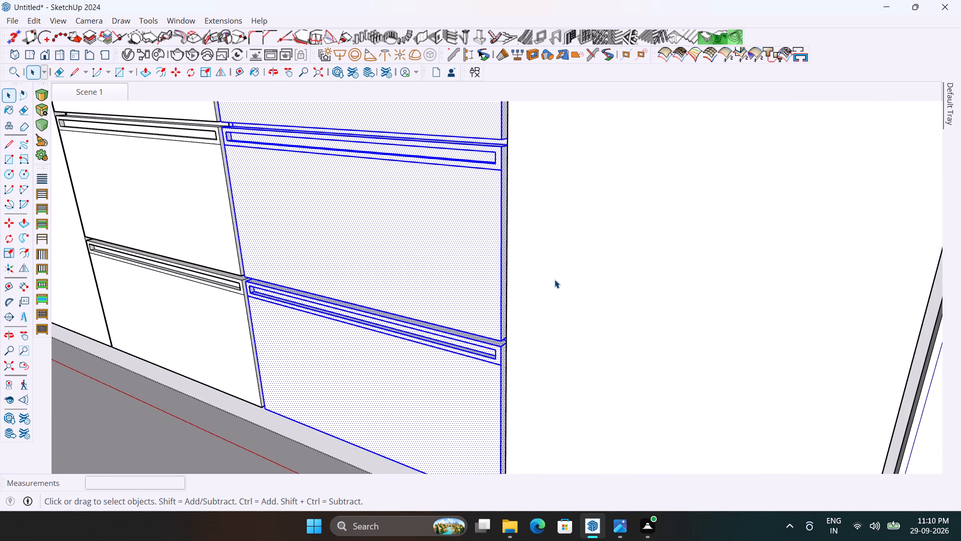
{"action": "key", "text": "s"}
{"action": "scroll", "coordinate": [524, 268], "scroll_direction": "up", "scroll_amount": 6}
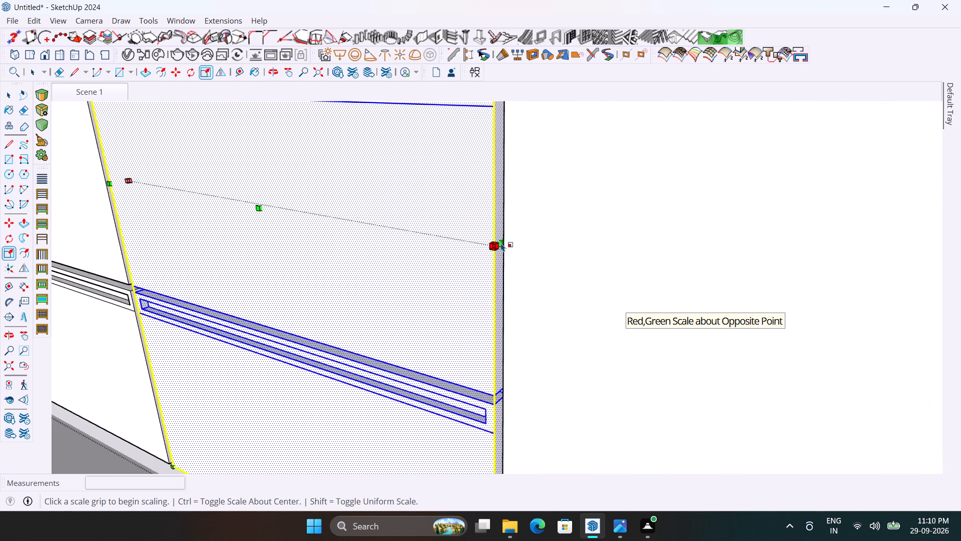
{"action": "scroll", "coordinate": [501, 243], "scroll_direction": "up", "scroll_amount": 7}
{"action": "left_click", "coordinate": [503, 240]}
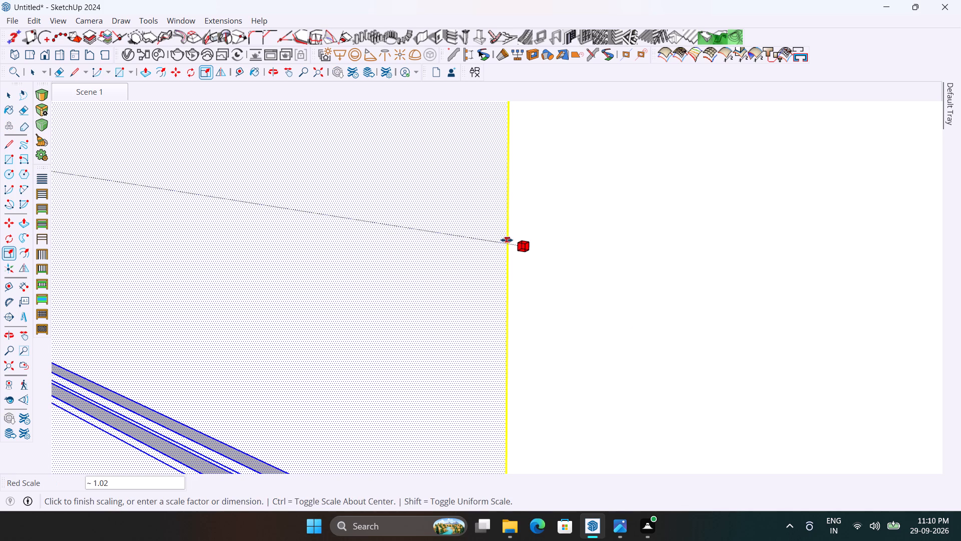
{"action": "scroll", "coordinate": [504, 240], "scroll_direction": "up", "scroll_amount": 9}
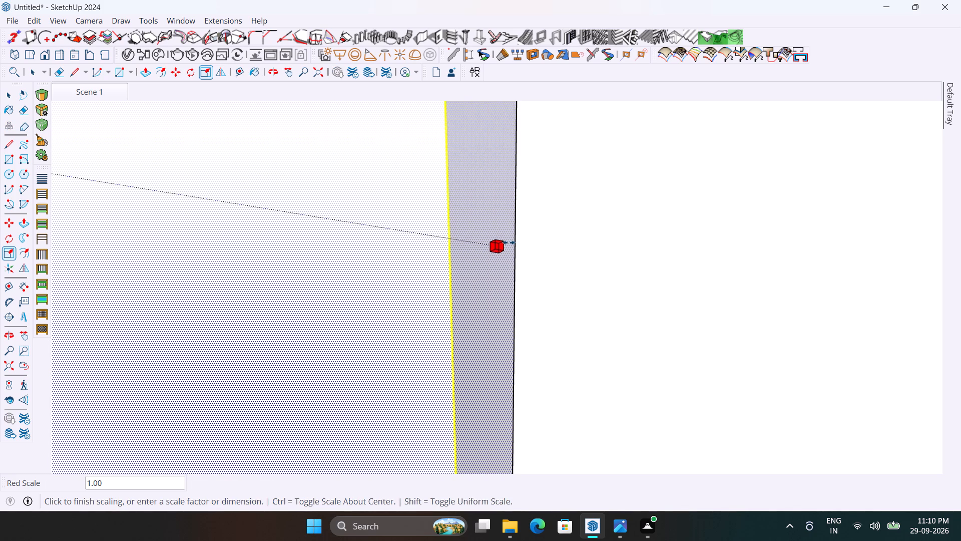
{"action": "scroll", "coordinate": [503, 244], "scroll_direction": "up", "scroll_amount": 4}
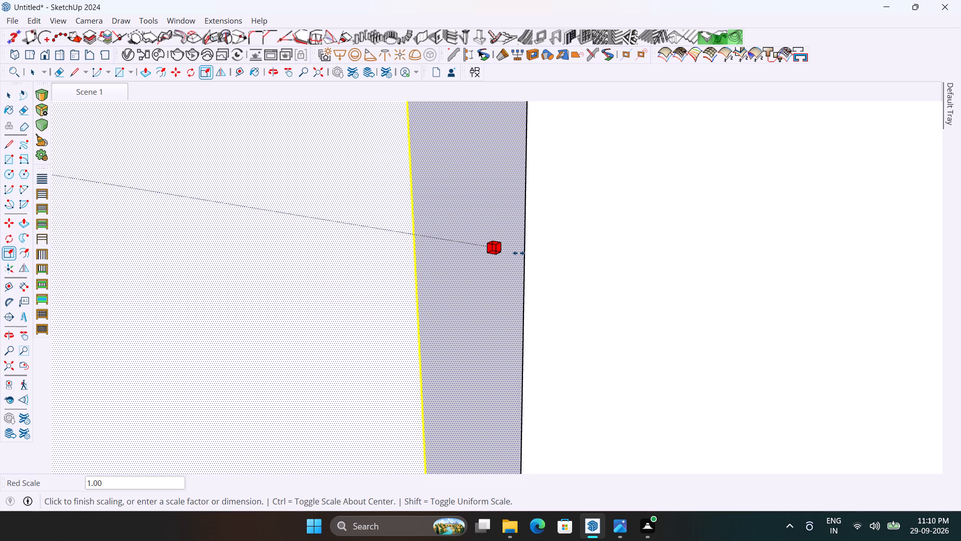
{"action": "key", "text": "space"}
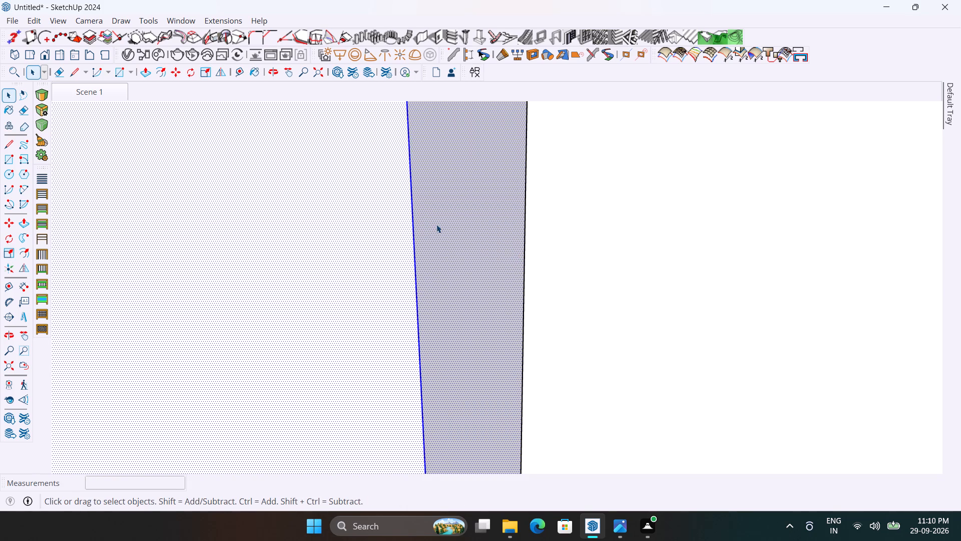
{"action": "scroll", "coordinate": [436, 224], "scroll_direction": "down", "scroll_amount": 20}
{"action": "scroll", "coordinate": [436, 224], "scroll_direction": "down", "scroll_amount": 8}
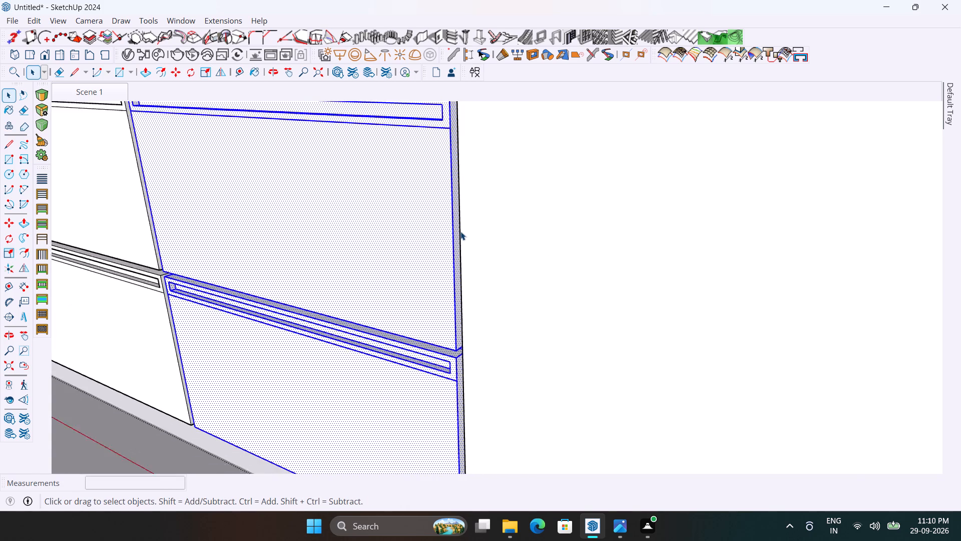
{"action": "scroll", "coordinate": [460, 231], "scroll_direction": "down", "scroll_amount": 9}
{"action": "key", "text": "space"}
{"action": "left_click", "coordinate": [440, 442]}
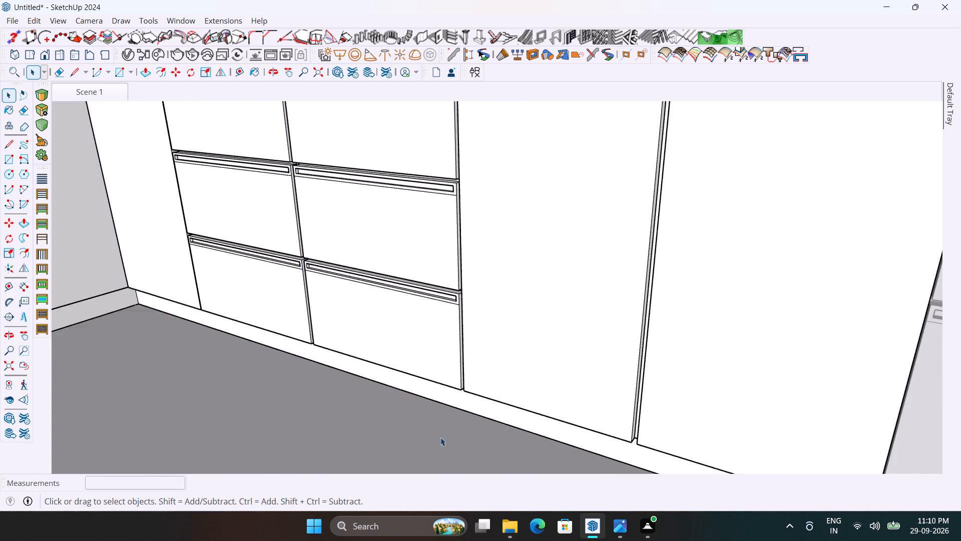
Examine the gaps between the drawer fronts and the adjoining base cabinet doors from several angles.
{"action": "scroll", "coordinate": [525, 320], "scroll_direction": "down", "scroll_amount": 7}
{"action": "scroll", "coordinate": [368, 295], "scroll_direction": "up", "scroll_amount": 3}
{"action": "key", "text": "space"}
{"action": "key", "text": "space"}
{"action": "key", "text": "space"}
{"action": "key", "text": "space"}
{"action": "key", "text": "space"}
{"action": "key", "text": "space"}
{"action": "key", "text": "space"}
{"action": "key", "text": "space"}
{"action": "key", "text": "space"}
{"action": "key", "text": "space"}
{"action": "key", "text": "space"}
{"action": "key", "text": "space"}
{"action": "key", "text": "space"}
{"action": "middle_click_drag", "start_coordinate": [376, 325], "coordinate": [551, 371]}
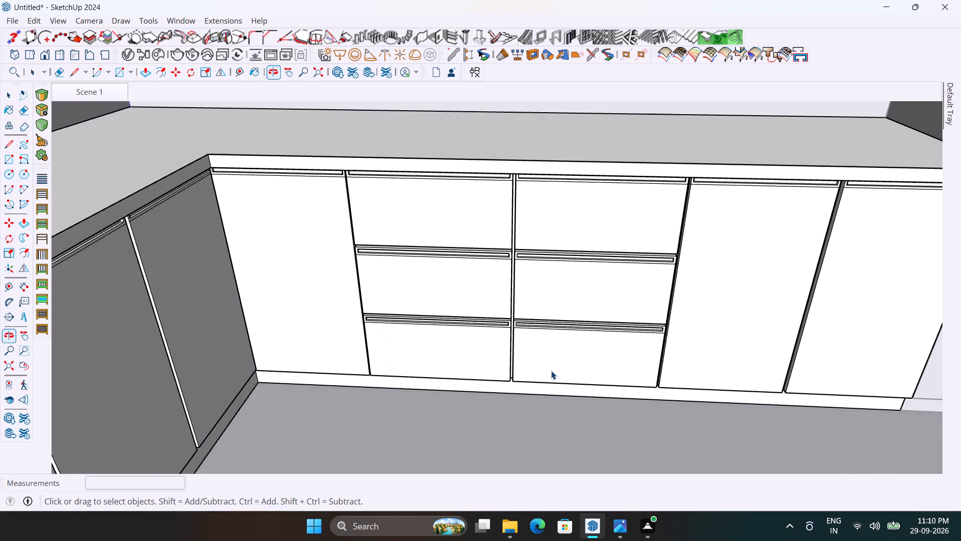
{"action": "middle_click_drag", "start_coordinate": [551, 371], "coordinate": [553, 372]}
{"action": "scroll", "coordinate": [274, 240], "scroll_direction": "up", "scroll_amount": 5}
{"action": "scroll", "coordinate": [401, 233], "scroll_direction": "up", "scroll_amount": 2}
{"action": "middle_click_drag", "start_coordinate": [421, 276], "coordinate": [458, 285]}
{"action": "scroll", "coordinate": [482, 324], "scroll_direction": "up", "scroll_amount": 12}
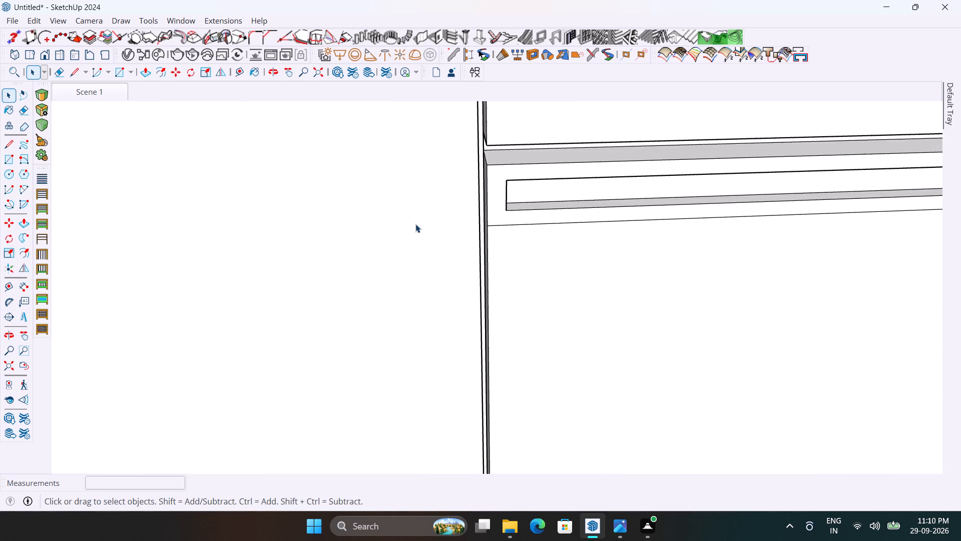
{"action": "scroll", "coordinate": [415, 224], "scroll_direction": "down", "scroll_amount": 17}
{"action": "scroll", "coordinate": [223, 242], "scroll_direction": "down", "scroll_amount": 5}
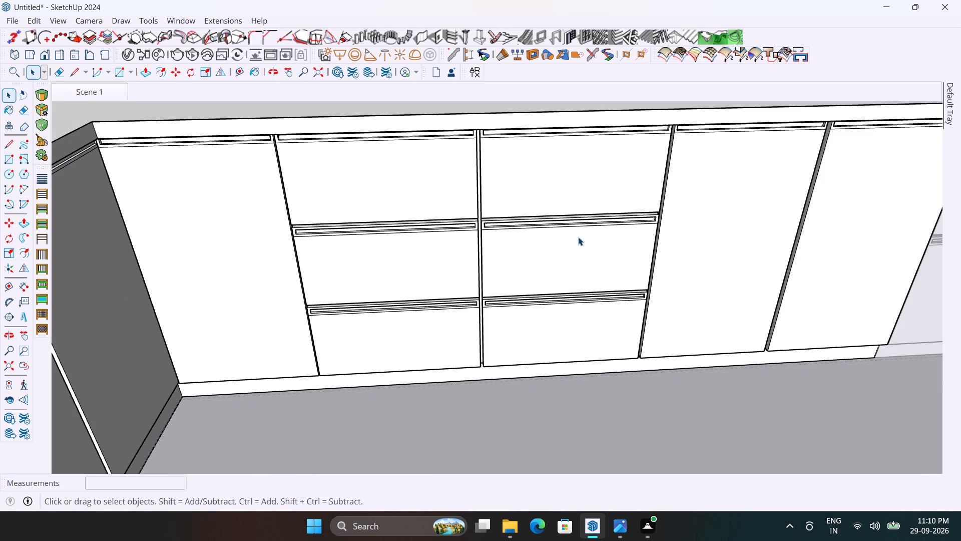
{"action": "scroll", "coordinate": [701, 240], "scroll_direction": "up", "scroll_amount": 6}
{"action": "scroll", "coordinate": [557, 259], "scroll_direction": "down", "scroll_amount": 4}
{"action": "scroll", "coordinate": [502, 269], "scroll_direction": "up", "scroll_amount": 1}
{"action": "scroll", "coordinate": [499, 269], "scroll_direction": "down", "scroll_amount": 3}
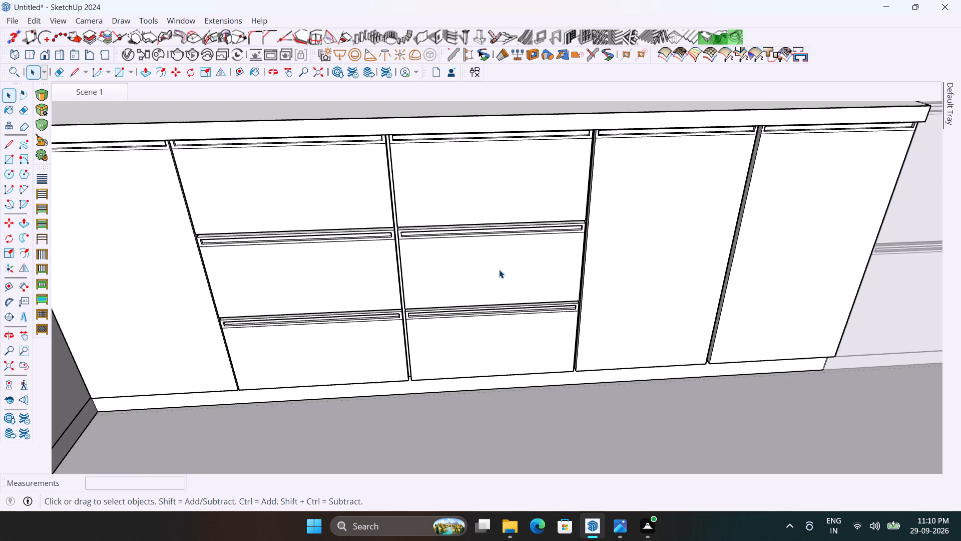
{"action": "scroll", "coordinate": [499, 269], "scroll_direction": "down", "scroll_amount": 1}
Scale the door beside the drawers to about 1.01 along the red axis, narrowing its gap to the end door.
{"action": "middle_click_drag", "start_coordinate": [675, 259], "coordinate": [575, 221]}
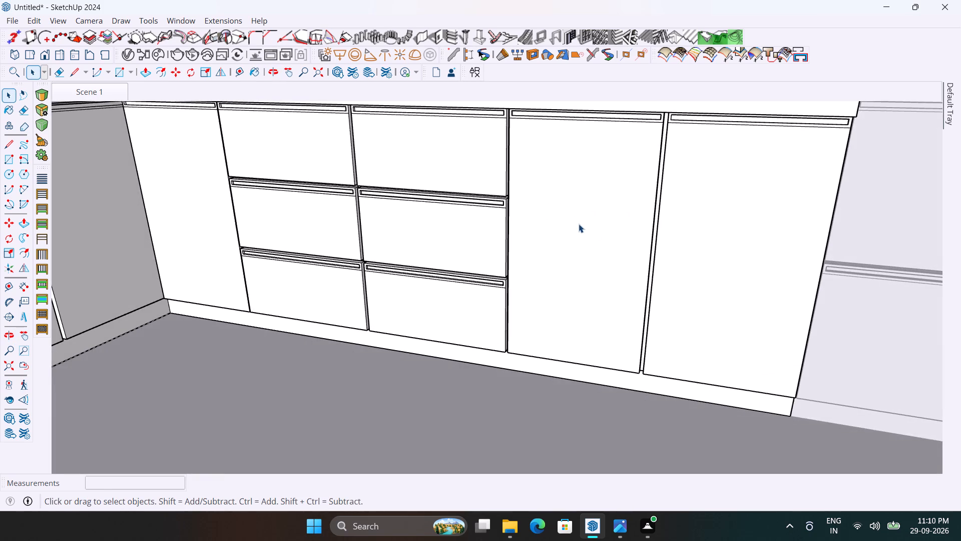
{"action": "scroll", "coordinate": [639, 230], "scroll_direction": "up", "scroll_amount": 2}
{"action": "middle_click_drag", "start_coordinate": [638, 230], "coordinate": [584, 231]}
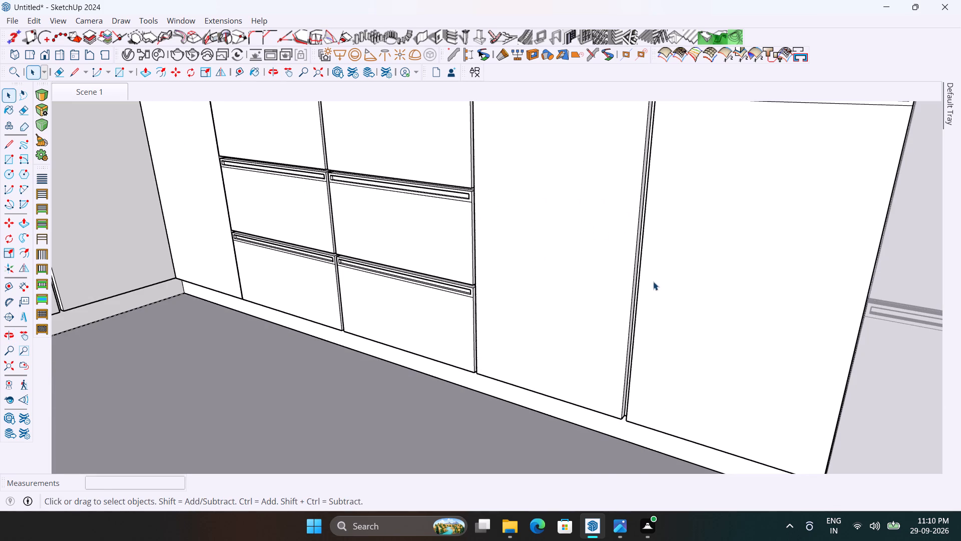
{"action": "scroll", "coordinate": [654, 282], "scroll_direction": "up", "scroll_amount": 4}
{"action": "scroll", "coordinate": [605, 258], "scroll_direction": "down", "scroll_amount": 4}
{"action": "double_click", "coordinate": [608, 258]}
{"action": "scroll", "coordinate": [624, 270], "scroll_direction": "up", "scroll_amount": 3}
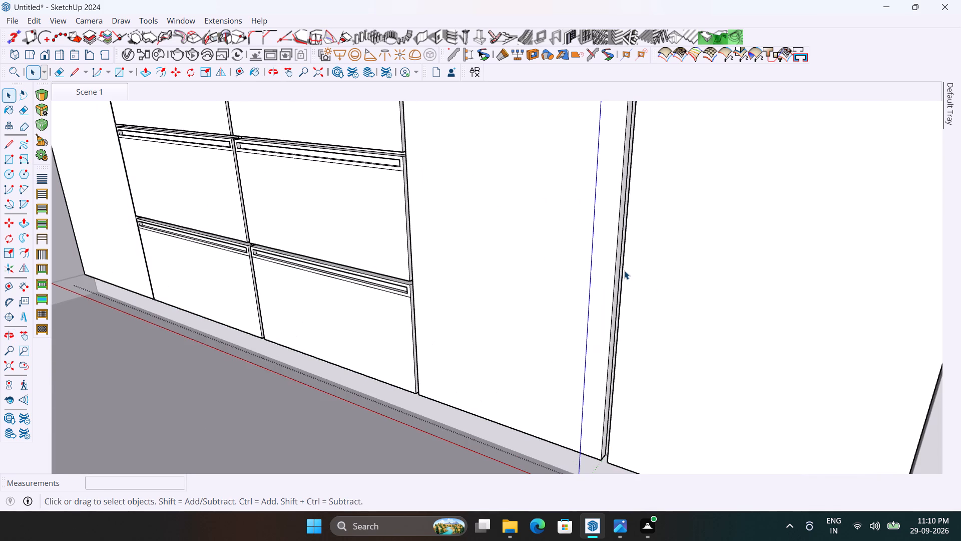
{"action": "double_click", "coordinate": [606, 270]}
{"action": "left_click", "coordinate": [606, 270]}
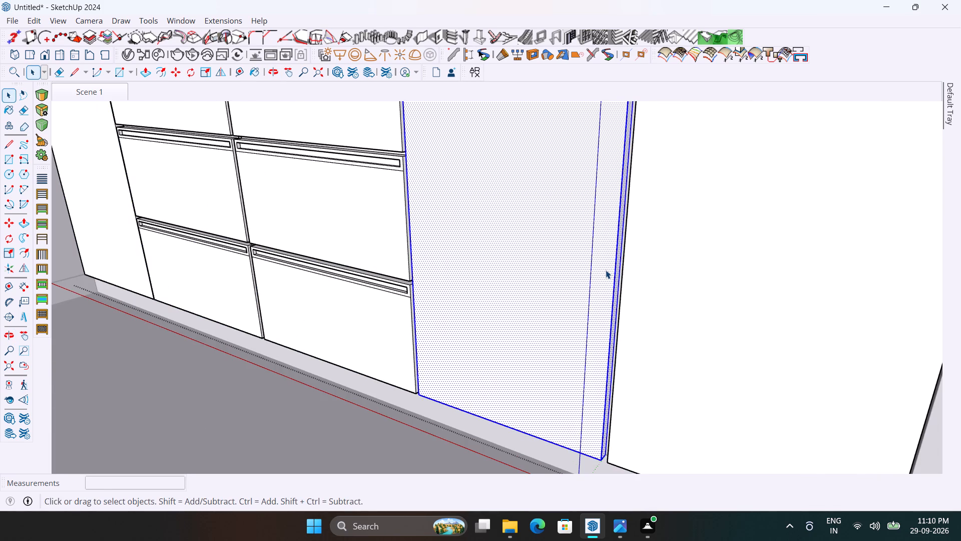
{"action": "key", "text": "s"}
{"action": "scroll", "coordinate": [633, 272], "scroll_direction": "up", "scroll_amount": 12}
{"action": "scroll", "coordinate": [603, 241], "scroll_direction": "up", "scroll_amount": 11}
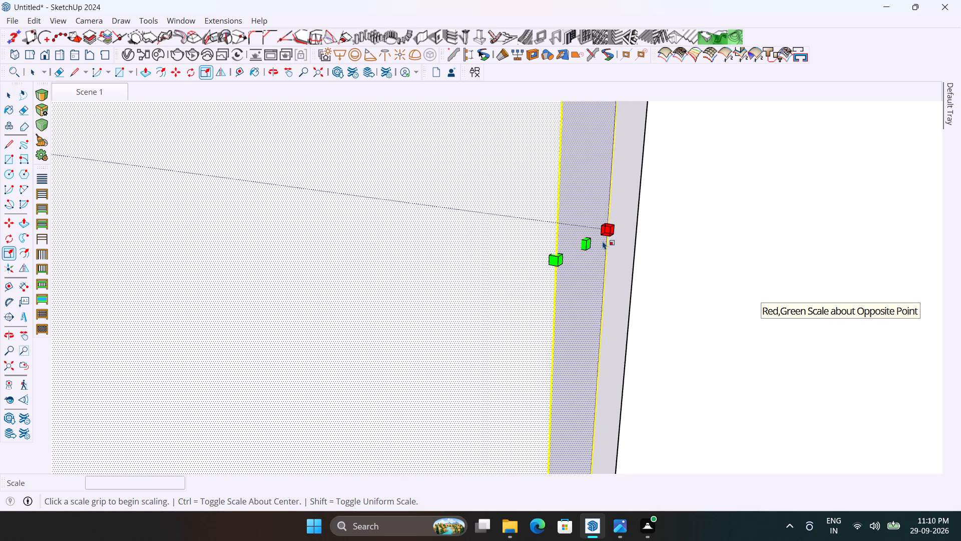
{"action": "scroll", "coordinate": [603, 241], "scroll_direction": "up", "scroll_amount": 2}
{"action": "left_click", "coordinate": [574, 245]}
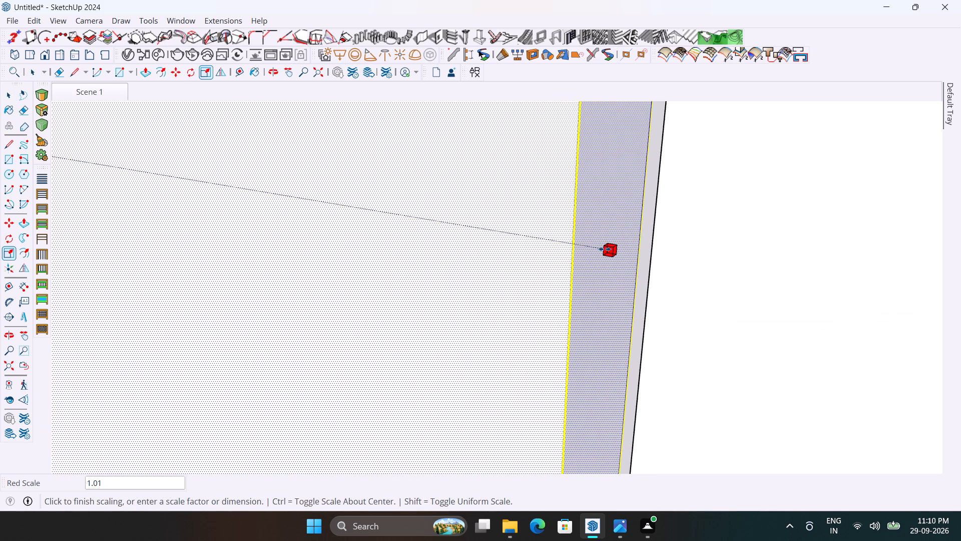
{"action": "left_click", "coordinate": [605, 249]}
{"action": "scroll", "coordinate": [610, 240], "scroll_direction": "down", "scroll_amount": 20}
{"action": "scroll", "coordinate": [610, 240], "scroll_direction": "down", "scroll_amount": 6}
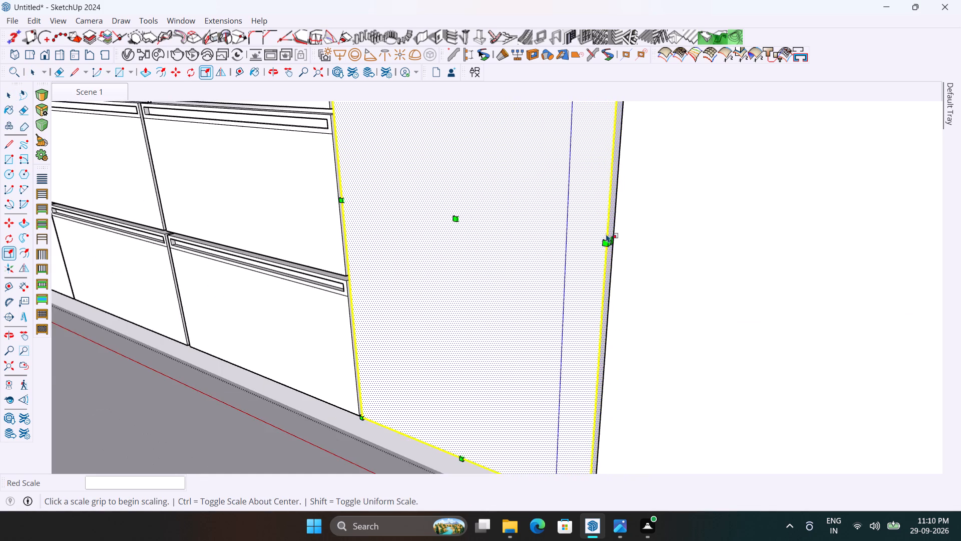
{"action": "scroll", "coordinate": [606, 234], "scroll_direction": "down", "scroll_amount": 5}
{"action": "key", "text": "space"}
{"action": "left_click", "coordinate": [428, 443]}
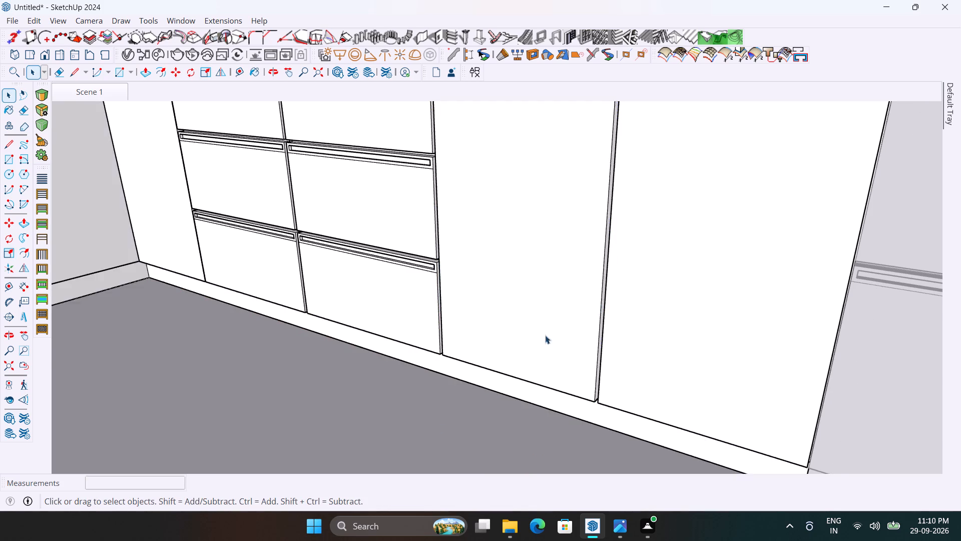
Stretch the same door's drawer-side edge slightly along the red axis to narrow its gap to the drawer fronts.
{"action": "scroll", "coordinate": [553, 328], "scroll_direction": "down", "scroll_amount": 5}
{"action": "middle_click_drag", "start_coordinate": [543, 334], "coordinate": [639, 374]}
{"action": "scroll", "coordinate": [618, 283], "scroll_direction": "up", "scroll_amount": 5}
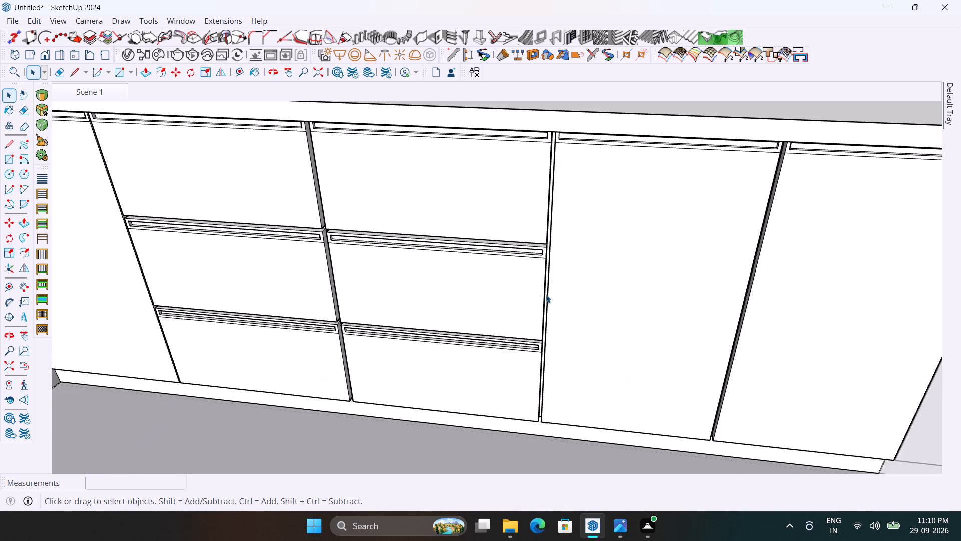
{"action": "scroll", "coordinate": [546, 294], "scroll_direction": "up", "scroll_amount": 4}
{"action": "triple_click", "coordinate": [575, 303]}
{"action": "scroll", "coordinate": [575, 303], "scroll_direction": "up", "scroll_amount": 3}
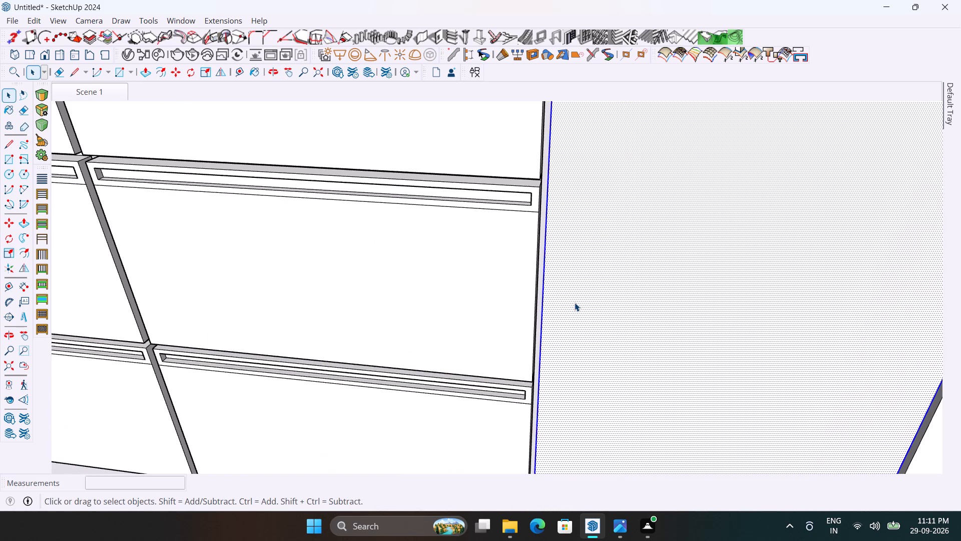
{"action": "middle_click_drag", "start_coordinate": [585, 326], "coordinate": [662, 344], "text": "alt"}
{"action": "scroll", "coordinate": [577, 278], "scroll_direction": "up", "scroll_amount": 2}
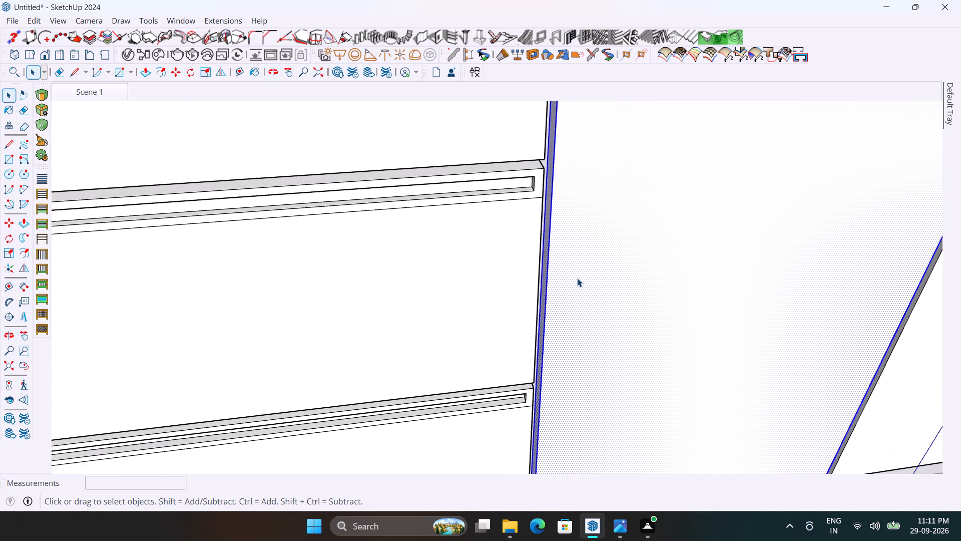
{"action": "scroll", "coordinate": [577, 278], "scroll_direction": "up", "scroll_amount": 1}
{"action": "key", "text": "s"}
{"action": "scroll", "coordinate": [533, 243], "scroll_direction": "up", "scroll_amount": 9}
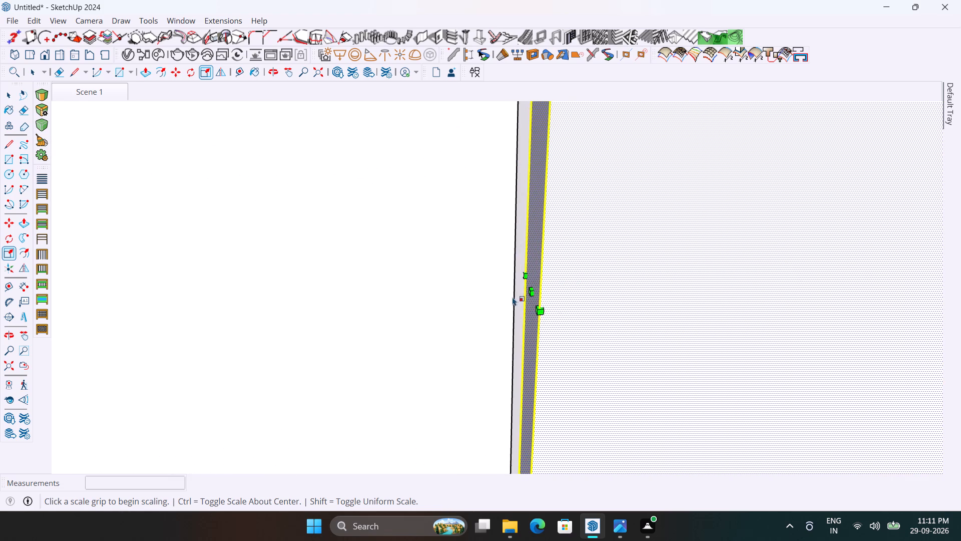
{"action": "scroll", "coordinate": [513, 297], "scroll_direction": "up", "scroll_amount": 13}
{"action": "left_click", "coordinate": [556, 276]}
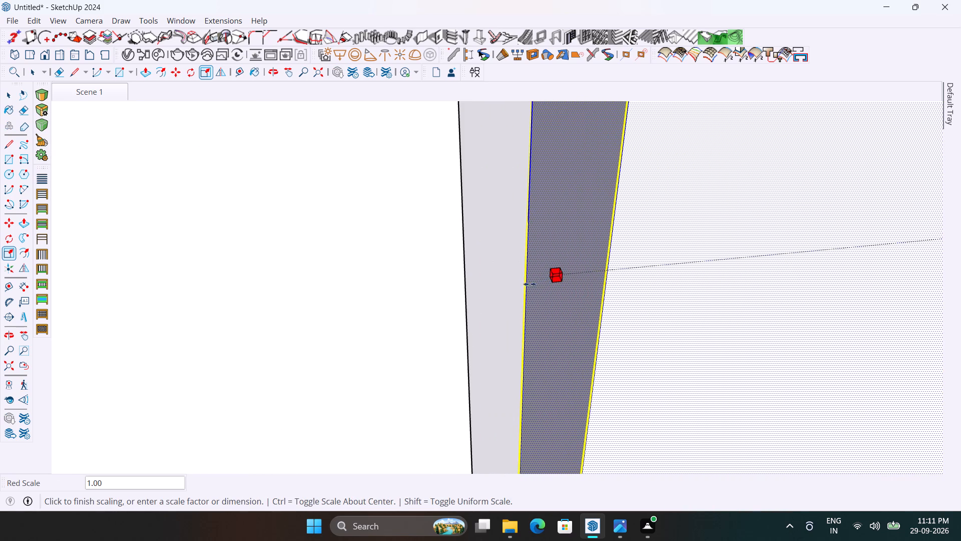
{"action": "left_click", "coordinate": [518, 284]}
{"action": "scroll", "coordinate": [475, 201], "scroll_direction": "down", "scroll_amount": 20}
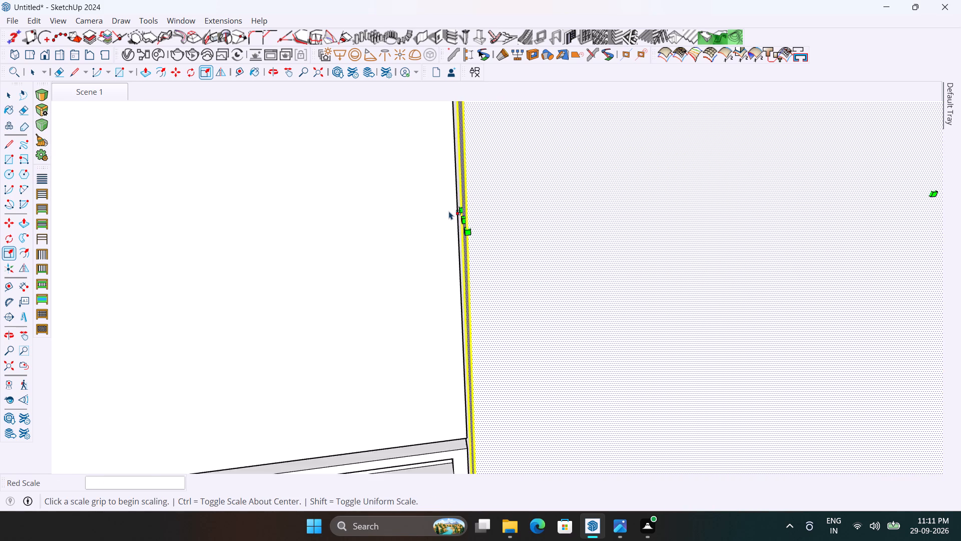
{"action": "scroll", "coordinate": [449, 211], "scroll_direction": "down", "scroll_amount": 17}
{"action": "key", "text": "space"}
{"action": "left_click", "coordinate": [606, 373]}
Inspect the adjusted door gaps and the whole base cabinet run from close up and from farther away.
{"action": "scroll", "coordinate": [483, 348], "scroll_direction": "down", "scroll_amount": 3}
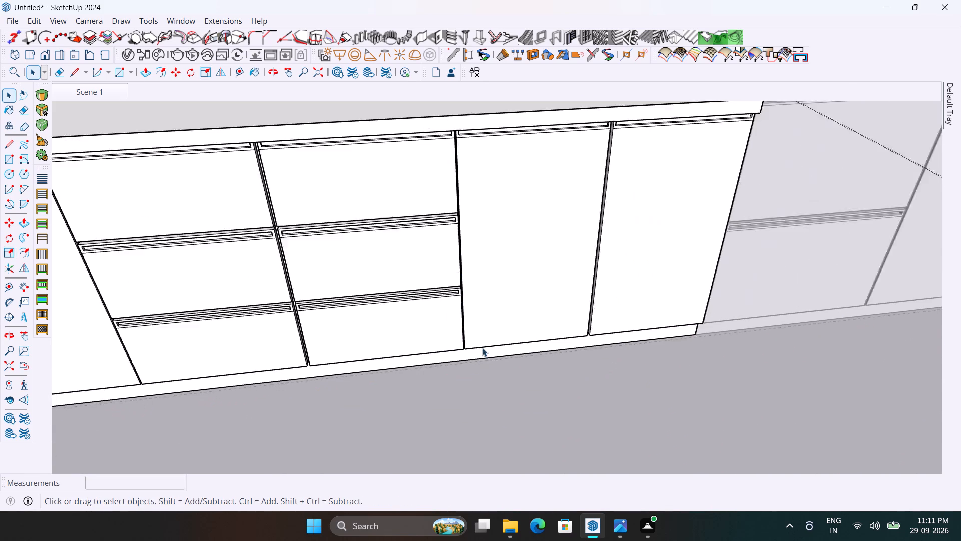
{"action": "scroll", "coordinate": [482, 348], "scroll_direction": "down", "scroll_amount": 3}
{"action": "scroll", "coordinate": [592, 279], "scroll_direction": "up", "scroll_amount": 7}
{"action": "middle_click_drag", "start_coordinate": [584, 282], "coordinate": [441, 269]}
{"action": "scroll", "coordinate": [437, 266], "scroll_direction": "up", "scroll_amount": 1}
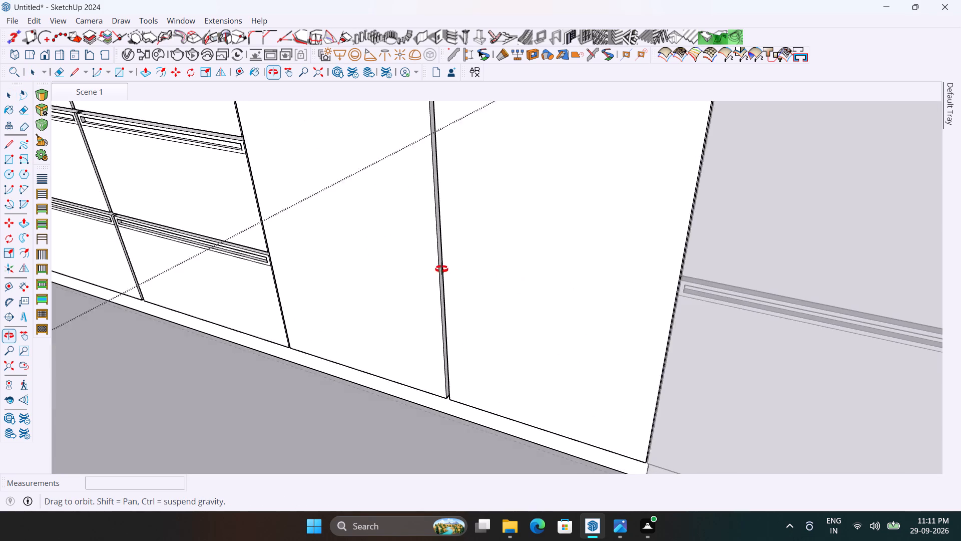
{"action": "middle_click_drag", "start_coordinate": [441, 269], "coordinate": [535, 291]}
{"action": "scroll", "coordinate": [533, 288], "scroll_direction": "down", "scroll_amount": 2}
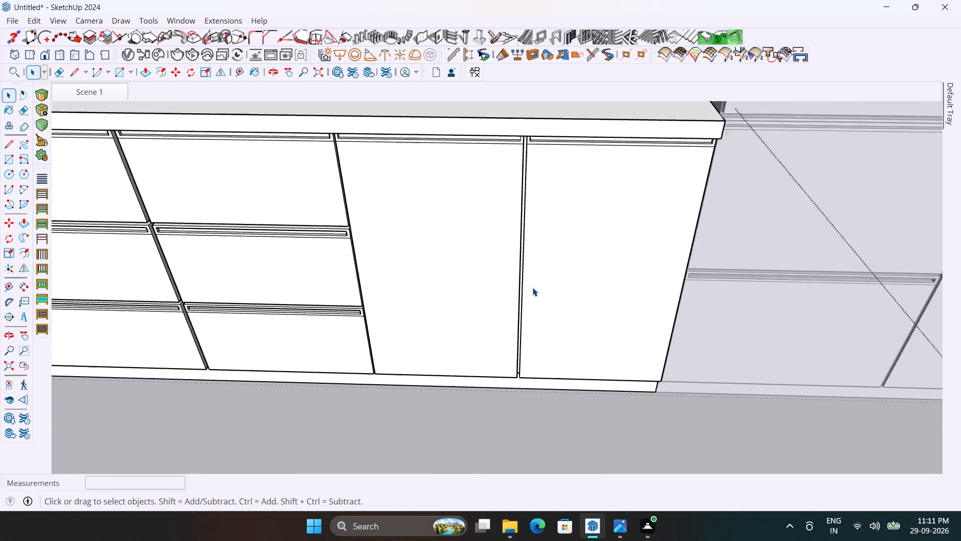
{"action": "scroll", "coordinate": [533, 288], "scroll_direction": "down", "scroll_amount": 10}
{"action": "middle_click_drag", "start_coordinate": [505, 322], "coordinate": [503, 203]}
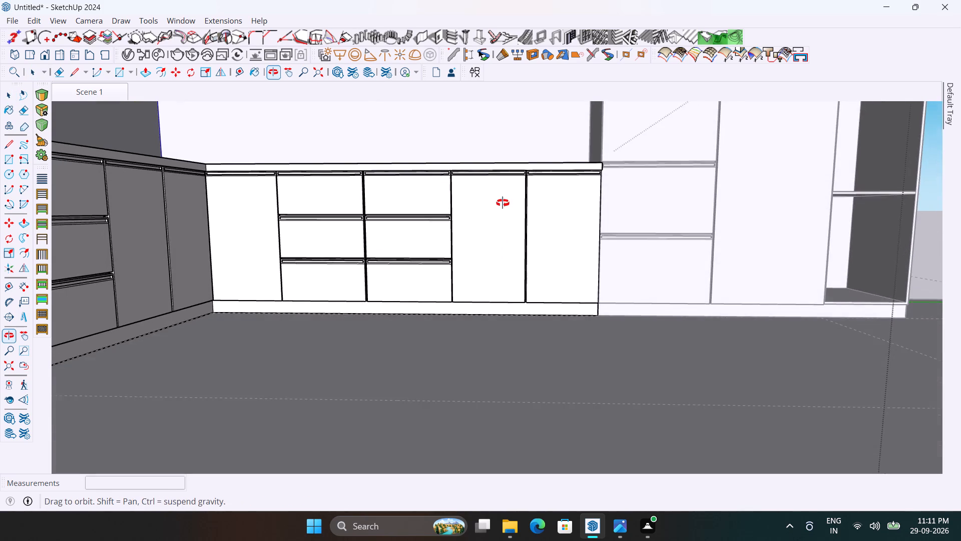
Examine the L-shaped base cabinets and the adjoining tall unit from several distances and angles.
{"action": "middle_click_drag", "start_coordinate": [503, 203], "coordinate": [503, 202]}
{"action": "scroll", "coordinate": [499, 204], "scroll_direction": "down", "scroll_amount": 9}
{"action": "key", "text": "space"}
{"action": "key", "text": "space"}
{"action": "key", "text": "space"}
{"action": "key", "text": "space"}
{"action": "key", "text": "space"}
{"action": "key", "text": "space"}
{"action": "key", "text": "space"}
{"action": "key", "text": "space"}
{"action": "key", "text": "space"}
{"action": "middle_click_drag", "start_coordinate": [514, 238], "coordinate": [495, 246]}
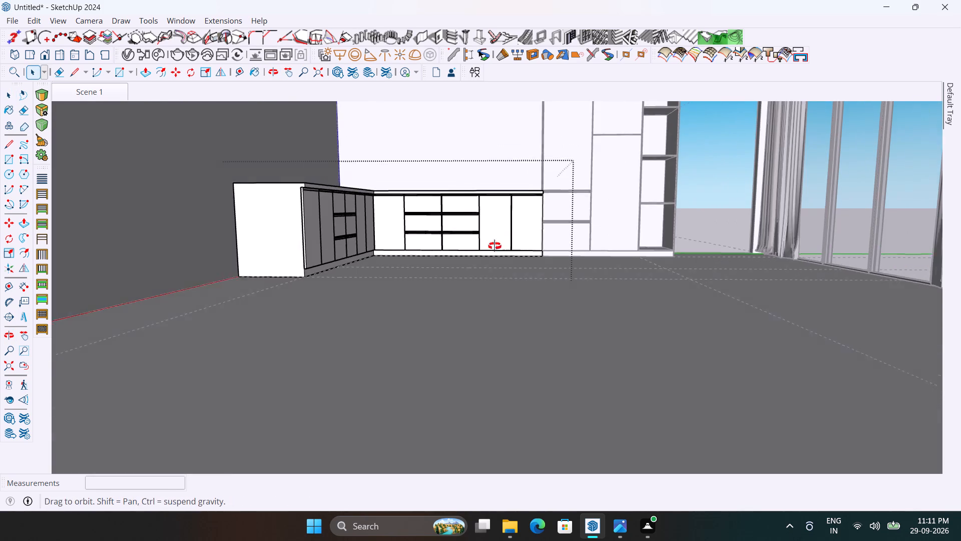
{"action": "middle_click_drag", "start_coordinate": [495, 246], "coordinate": [458, 296]}
{"action": "left_click", "coordinate": [497, 403]}
{"action": "scroll", "coordinate": [526, 327], "scroll_direction": "down", "scroll_amount": 4}
{"action": "scroll", "coordinate": [534, 332], "scroll_direction": "up", "scroll_amount": 3}
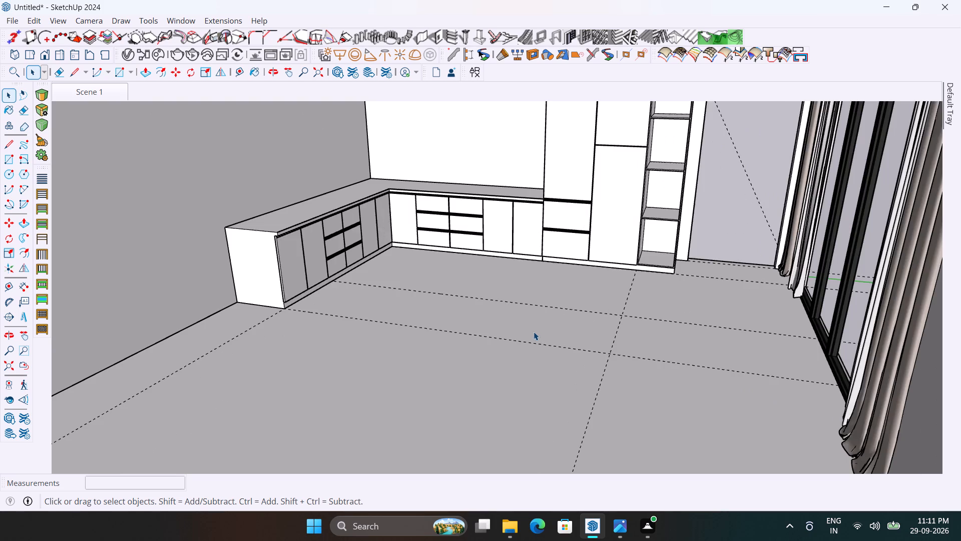
{"action": "middle_click_drag", "start_coordinate": [557, 340], "coordinate": [604, 289]}
{"action": "scroll", "coordinate": [523, 280], "scroll_direction": "down", "scroll_amount": 3}
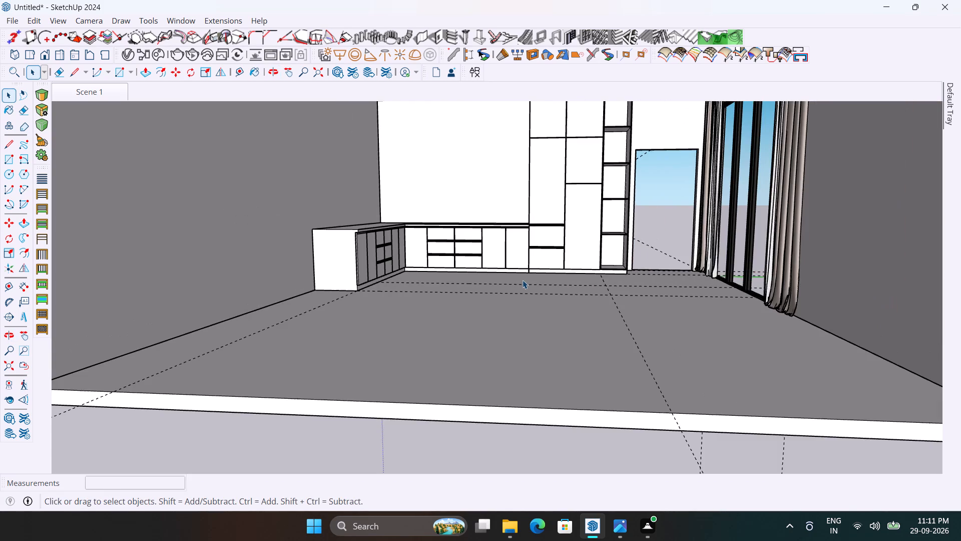
{"action": "middle_click_drag", "start_coordinate": [539, 287], "coordinate": [579, 335]}
{"action": "scroll", "coordinate": [531, 301], "scroll_direction": "down", "scroll_amount": 2}
{"action": "scroll", "coordinate": [570, 266], "scroll_direction": "up", "scroll_amount": 3}
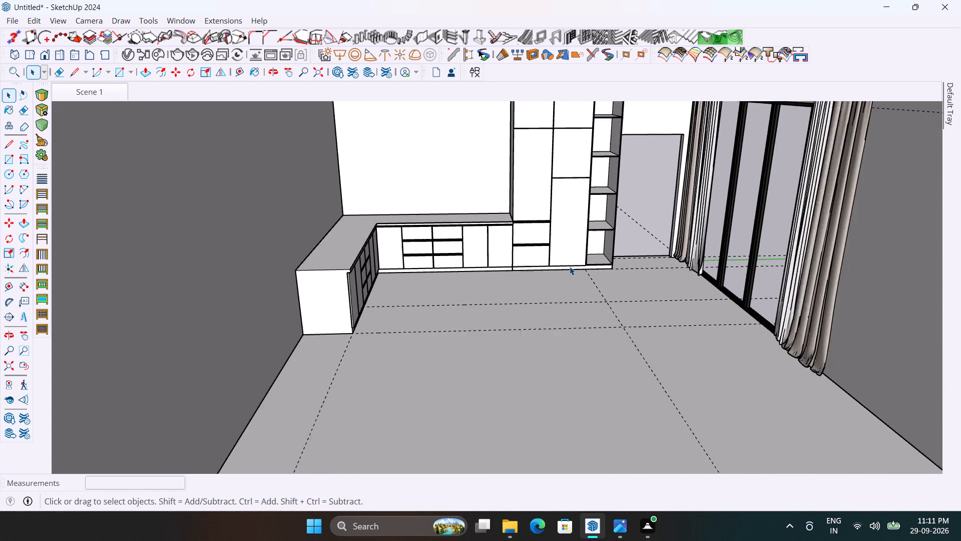
{"action": "middle_click_drag", "start_coordinate": [601, 298], "coordinate": [546, 288]}
{"action": "scroll", "coordinate": [602, 375], "scroll_direction": "down", "scroll_amount": 4}
{"action": "scroll", "coordinate": [540, 188], "scroll_direction": "up", "scroll_amount": 3}
{"action": "middle_click_drag", "start_coordinate": [537, 194], "coordinate": [527, 182]}
{"action": "scroll", "coordinate": [537, 194], "scroll_direction": "up", "scroll_amount": 1}
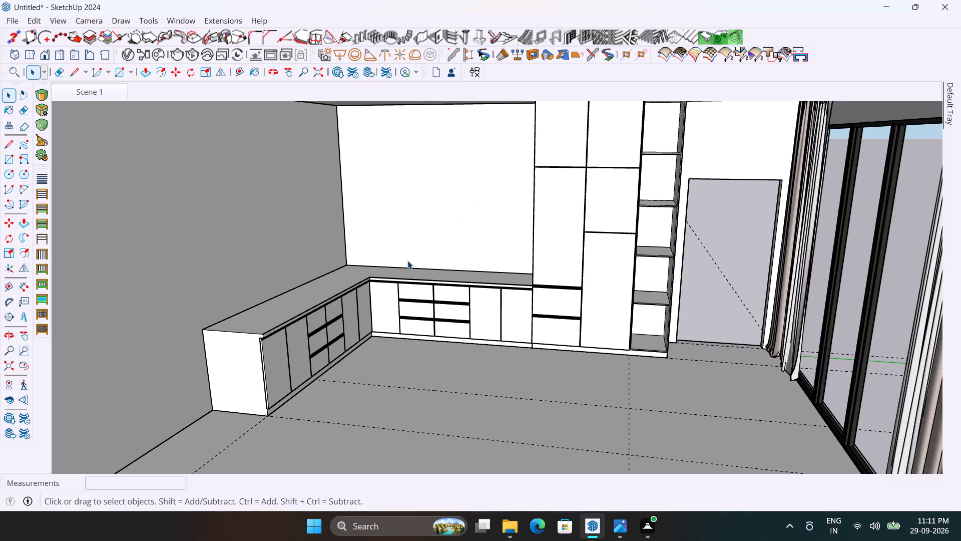
{"action": "scroll", "coordinate": [350, 306], "scroll_direction": "up", "scroll_amount": 4}
{"action": "scroll", "coordinate": [350, 306], "scroll_direction": "down", "scroll_amount": 4}
{"action": "scroll", "coordinate": [579, 155], "scroll_direction": "down", "scroll_amount": 2}
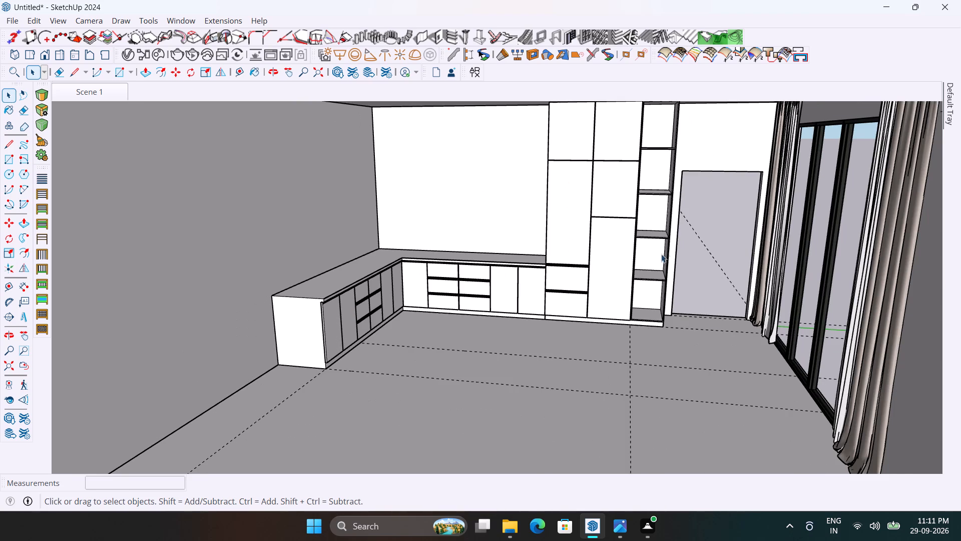
{"action": "scroll", "coordinate": [669, 256], "scroll_direction": "up", "scroll_amount": 3}
{"action": "middle_click_drag", "start_coordinate": [596, 250], "coordinate": [610, 275]}
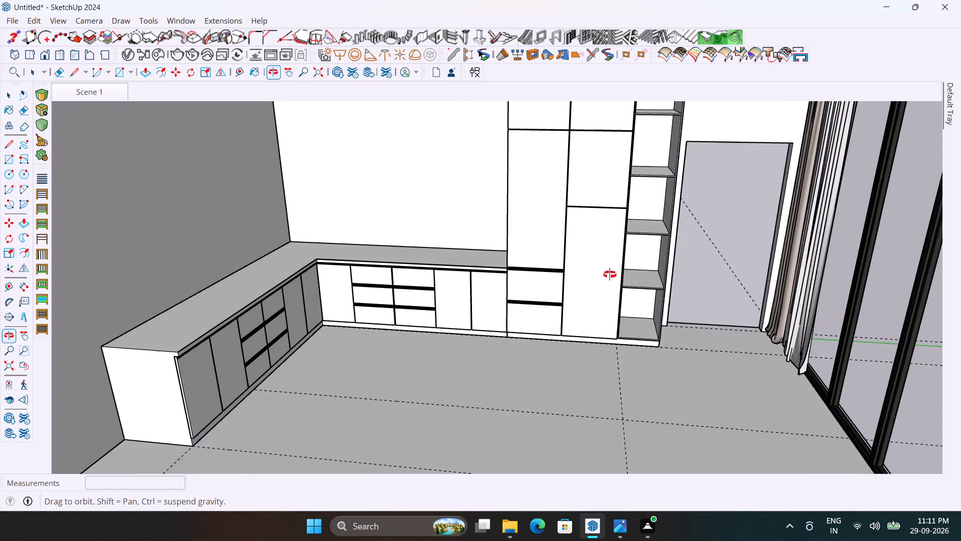
{"action": "middle_click_drag", "start_coordinate": [610, 275], "coordinate": [604, 281]}
Open the tall unit's door panel between the two drawers and the open shelves for editing.
{"action": "scroll", "coordinate": [596, 292], "scroll_direction": "up", "scroll_amount": 10}
{"action": "scroll", "coordinate": [555, 355], "scroll_direction": "up", "scroll_amount": 3}
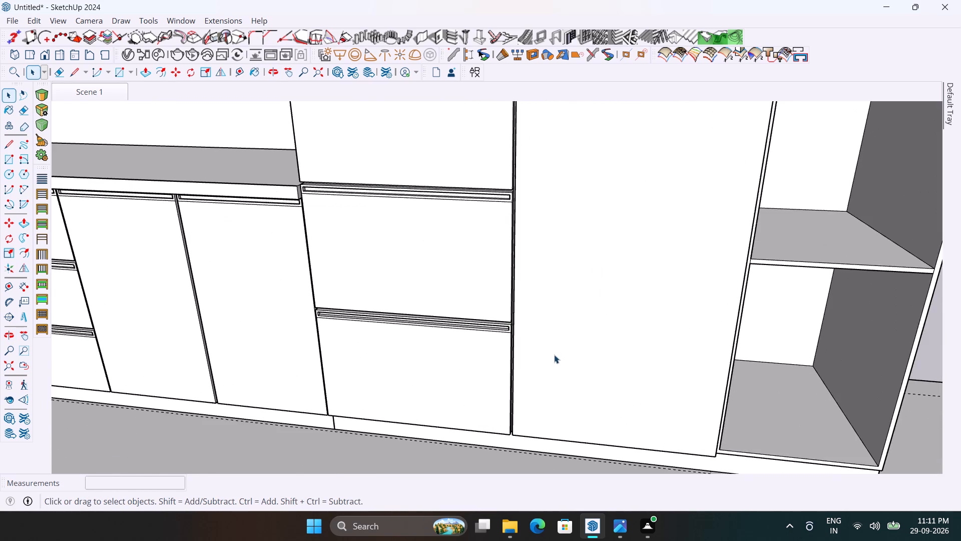
{"action": "scroll", "coordinate": [539, 346], "scroll_direction": "up", "scroll_amount": 4}
{"action": "middle_click_drag", "start_coordinate": [537, 344], "coordinate": [549, 294]}
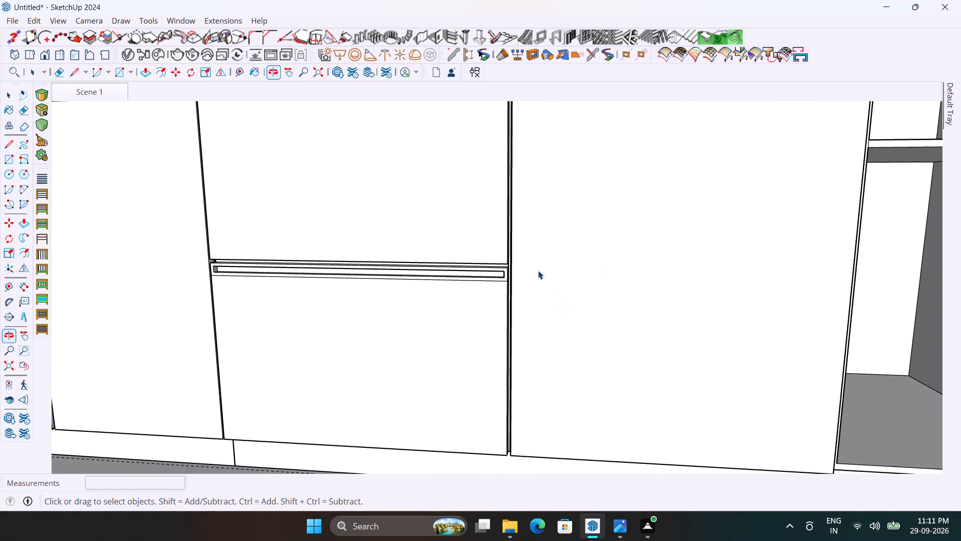
{"action": "scroll", "coordinate": [530, 270], "scroll_direction": "up", "scroll_amount": 3}
{"action": "key", "text": "l"}
{"action": "scroll", "coordinate": [528, 275], "scroll_direction": "up", "scroll_amount": 2}
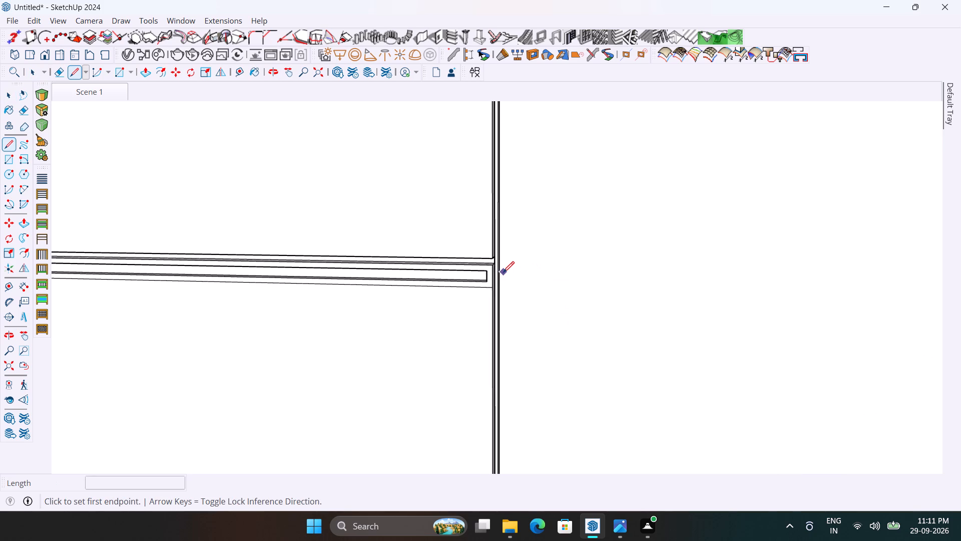
{"action": "scroll", "coordinate": [503, 273], "scroll_direction": "up", "scroll_amount": 7}
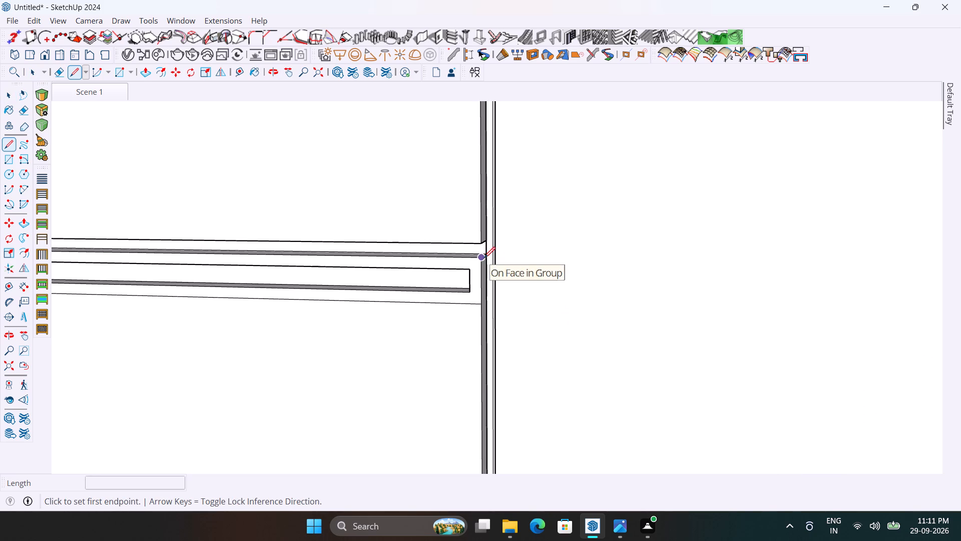
{"action": "key", "text": "space"}
{"action": "triple_click", "coordinate": [546, 257]}
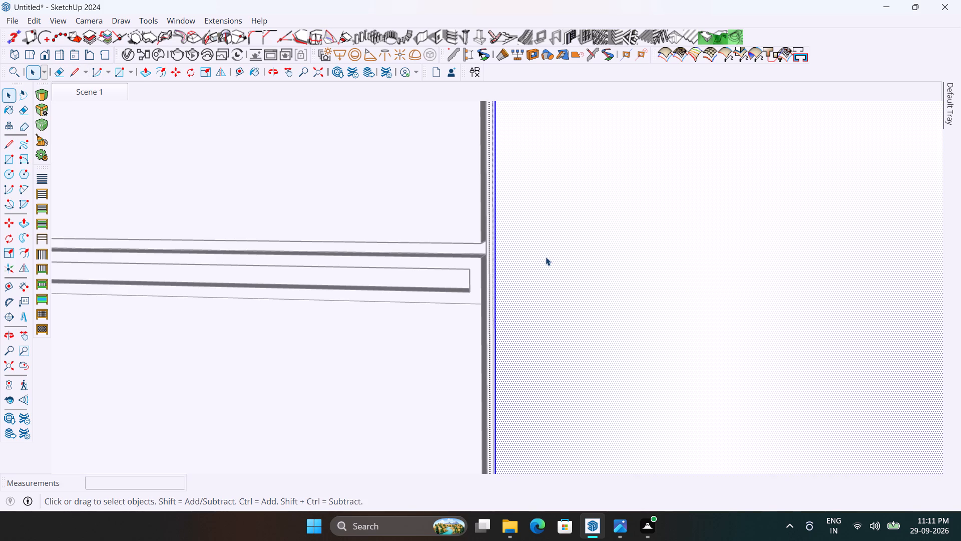
{"action": "scroll", "coordinate": [516, 253], "scroll_direction": "down", "scroll_amount": 5}
{"action": "left_click", "coordinate": [480, 304]}
{"action": "scroll", "coordinate": [432, 257], "scroll_direction": "down", "scroll_amount": 7}
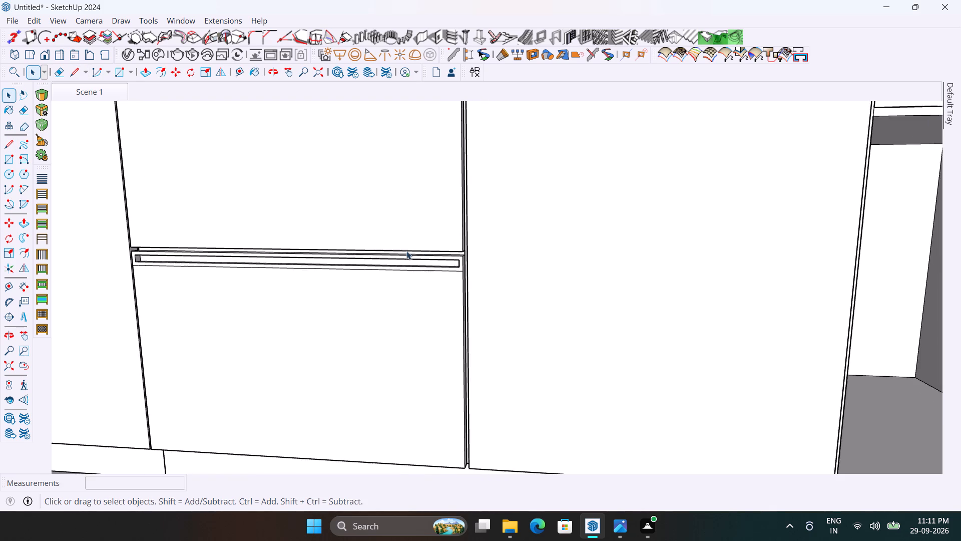
{"action": "scroll", "coordinate": [406, 251], "scroll_direction": "down", "scroll_amount": 2}
{"action": "double_click", "coordinate": [475, 256]}
{"action": "scroll", "coordinate": [466, 267], "scroll_direction": "up", "scroll_amount": 7}
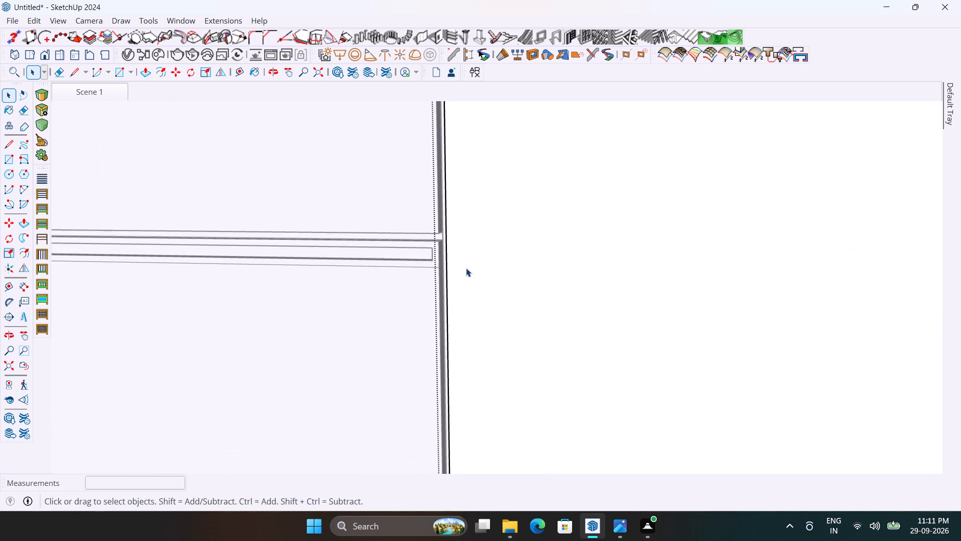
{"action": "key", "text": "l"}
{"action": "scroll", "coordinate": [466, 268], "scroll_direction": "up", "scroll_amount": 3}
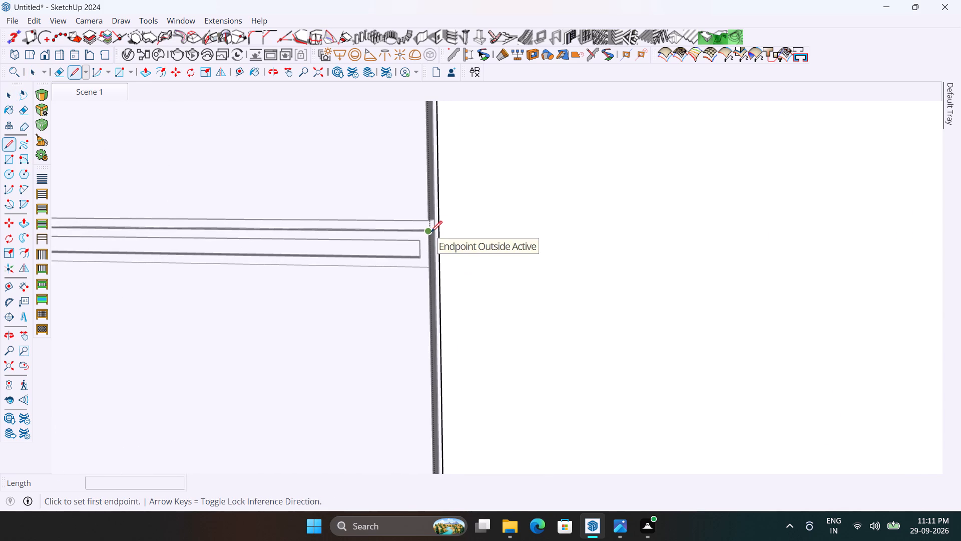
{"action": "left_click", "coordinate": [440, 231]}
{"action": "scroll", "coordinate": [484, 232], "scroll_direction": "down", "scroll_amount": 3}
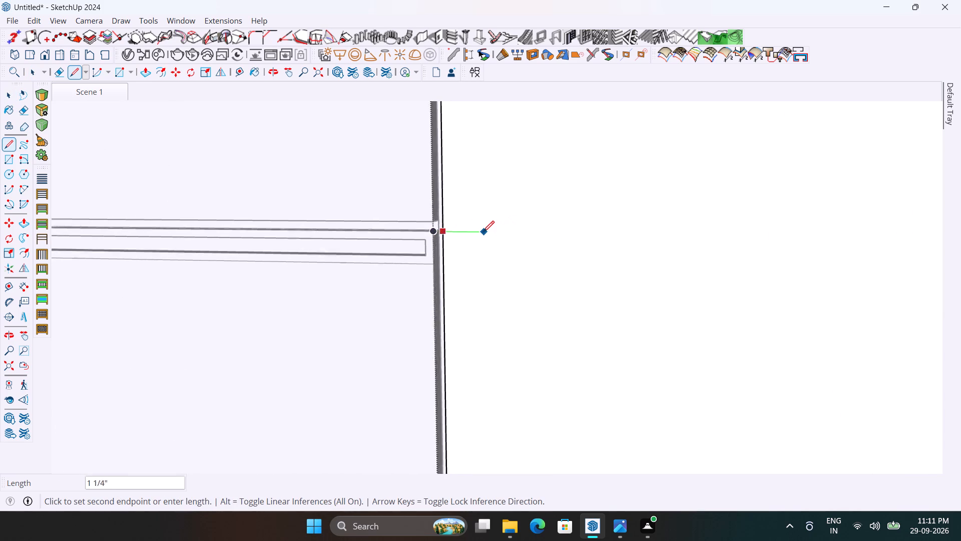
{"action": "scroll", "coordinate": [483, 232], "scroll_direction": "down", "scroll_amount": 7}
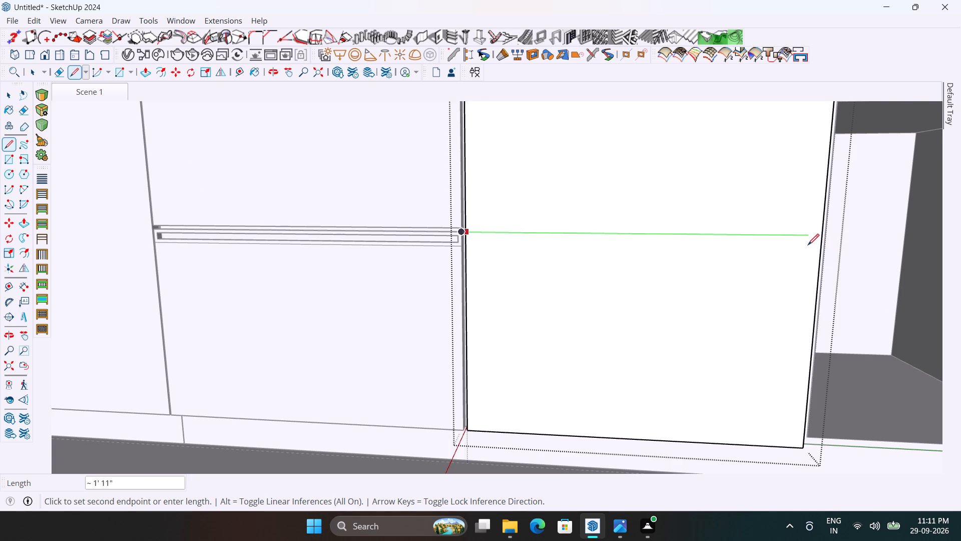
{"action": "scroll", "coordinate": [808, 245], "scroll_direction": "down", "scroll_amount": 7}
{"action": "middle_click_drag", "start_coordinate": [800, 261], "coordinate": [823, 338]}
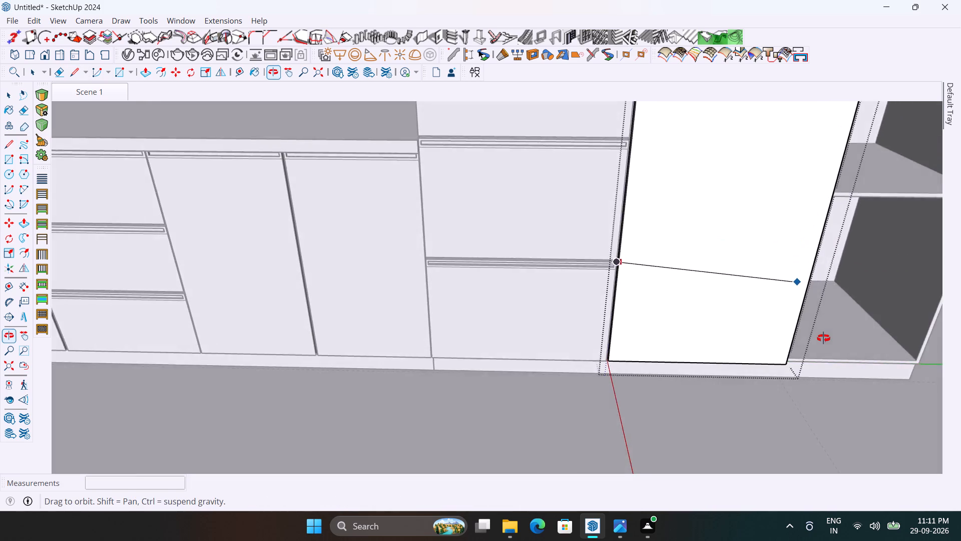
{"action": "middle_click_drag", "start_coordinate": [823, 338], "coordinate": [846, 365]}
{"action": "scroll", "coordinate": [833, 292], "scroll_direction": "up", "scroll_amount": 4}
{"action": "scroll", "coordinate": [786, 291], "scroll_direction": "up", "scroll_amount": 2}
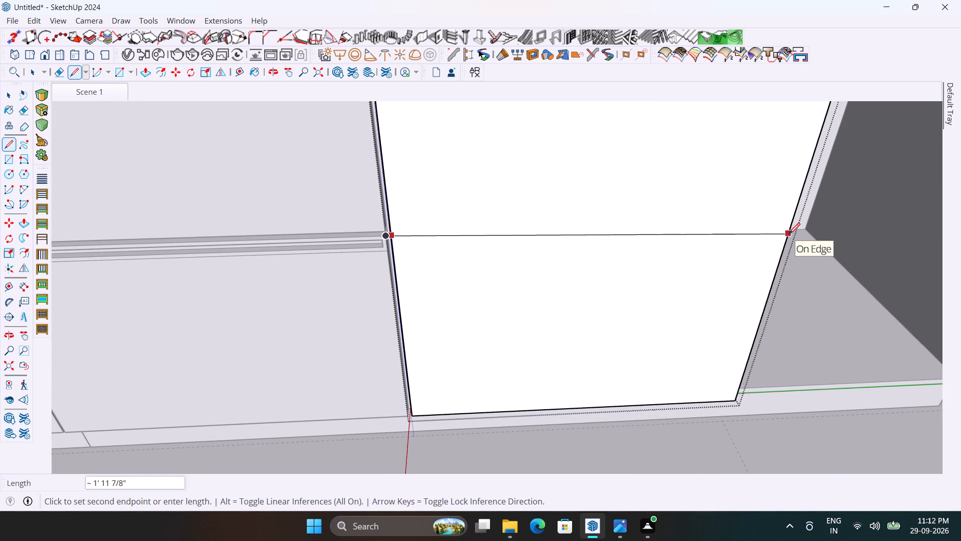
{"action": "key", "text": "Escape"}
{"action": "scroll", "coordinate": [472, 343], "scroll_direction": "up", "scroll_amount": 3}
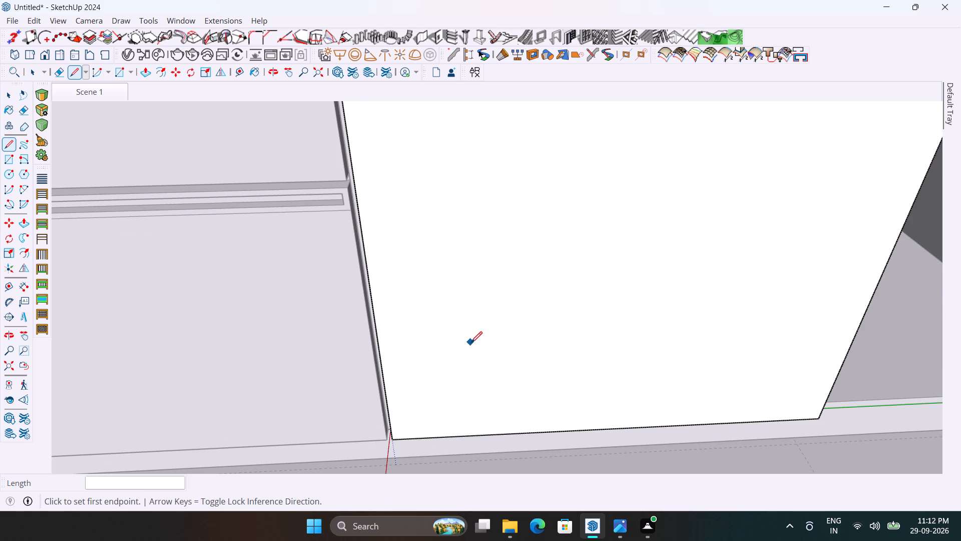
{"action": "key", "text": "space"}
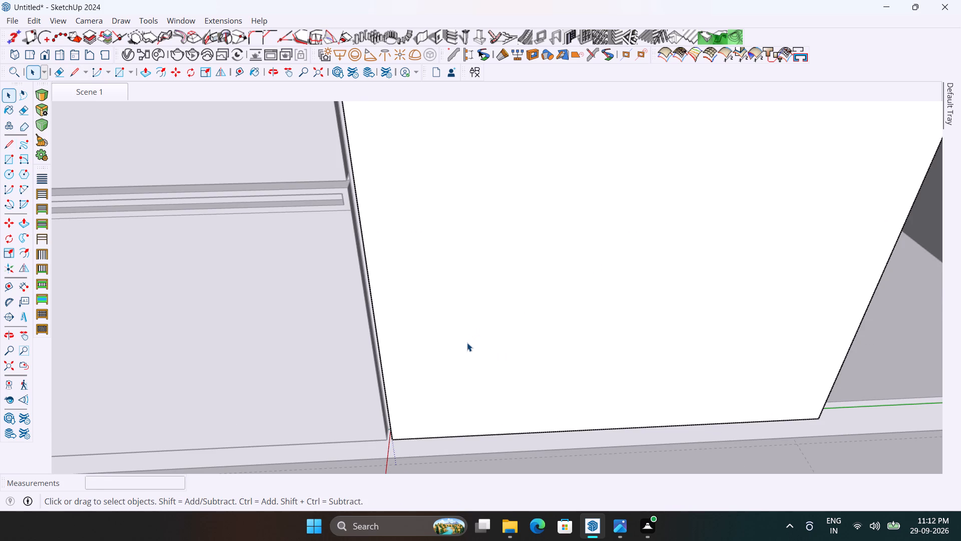
Place a horizontal guide about 1' 1 7/8" above the lower drawer front's bottom edge, along the lower line of its handle.
{"action": "scroll", "coordinate": [333, 424], "scroll_direction": "down", "scroll_amount": 3}
{"action": "key", "text": "t"}
{"action": "scroll", "coordinate": [296, 416], "scroll_direction": "down", "scroll_amount": 1}
{"action": "scroll", "coordinate": [292, 419], "scroll_direction": "up", "scroll_amount": 2}
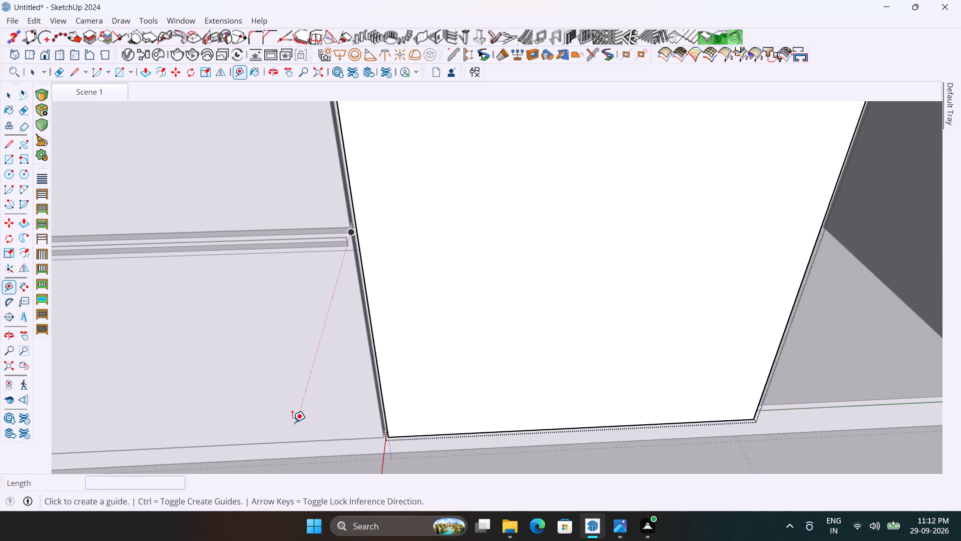
{"action": "left_click", "coordinate": [322, 439]}
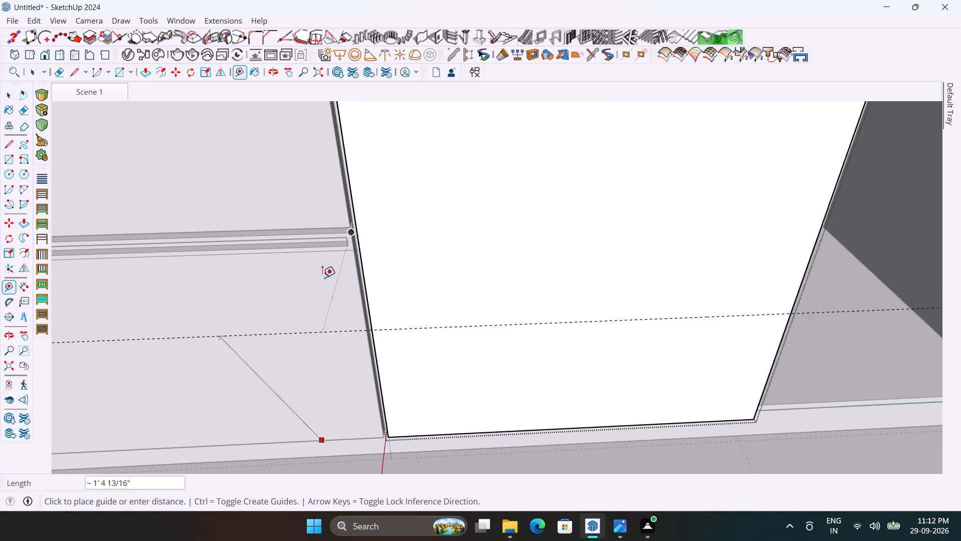
{"action": "scroll", "coordinate": [322, 275], "scroll_direction": "up", "scroll_amount": 4}
{"action": "left_click", "coordinate": [269, 240]}
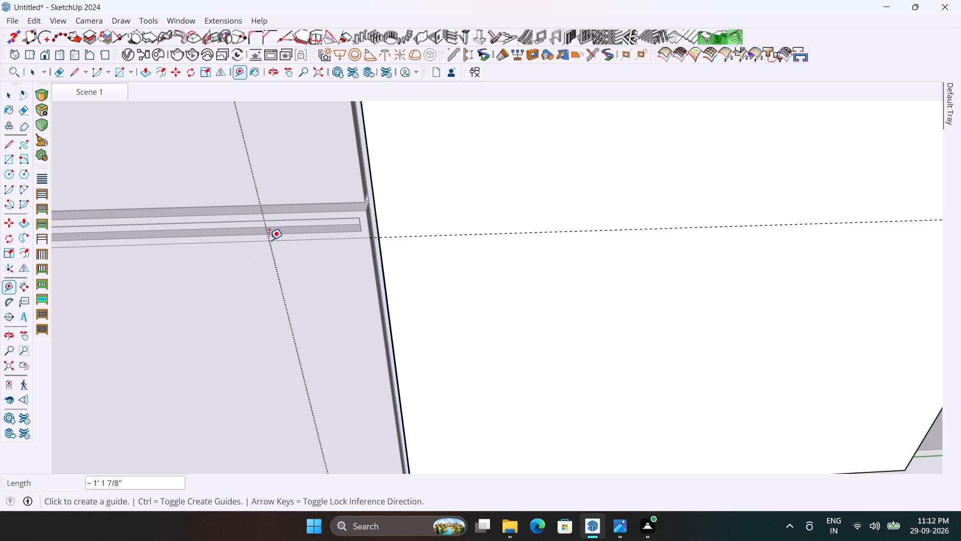
Place a second horizontal guide, offset from the first up to the top edge of the lower drawer's handle.
{"action": "scroll", "coordinate": [269, 240], "scroll_direction": "down", "scroll_amount": 7}
{"action": "scroll", "coordinate": [277, 248], "scroll_direction": "up", "scroll_amount": 7}
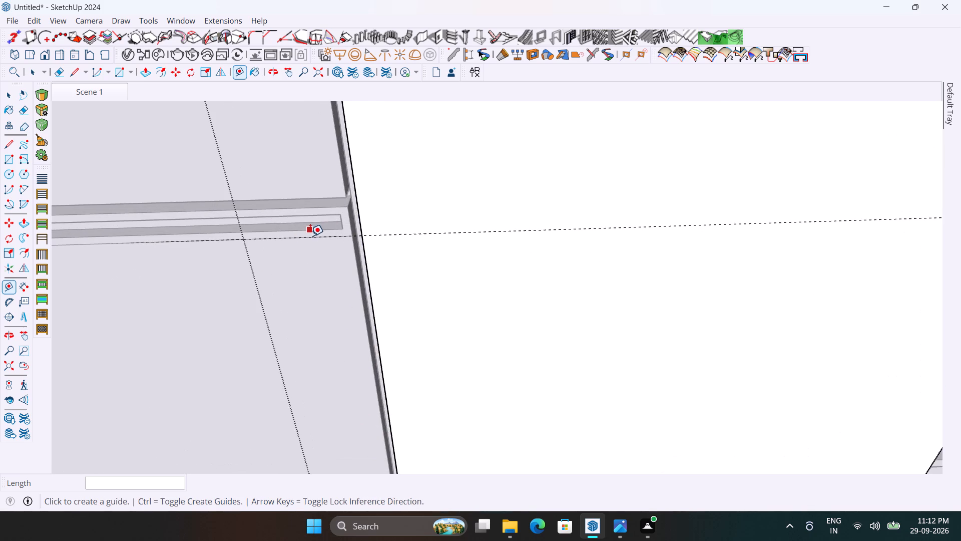
{"action": "scroll", "coordinate": [347, 234], "scroll_direction": "up", "scroll_amount": 3}
{"action": "left_click", "coordinate": [338, 238]}
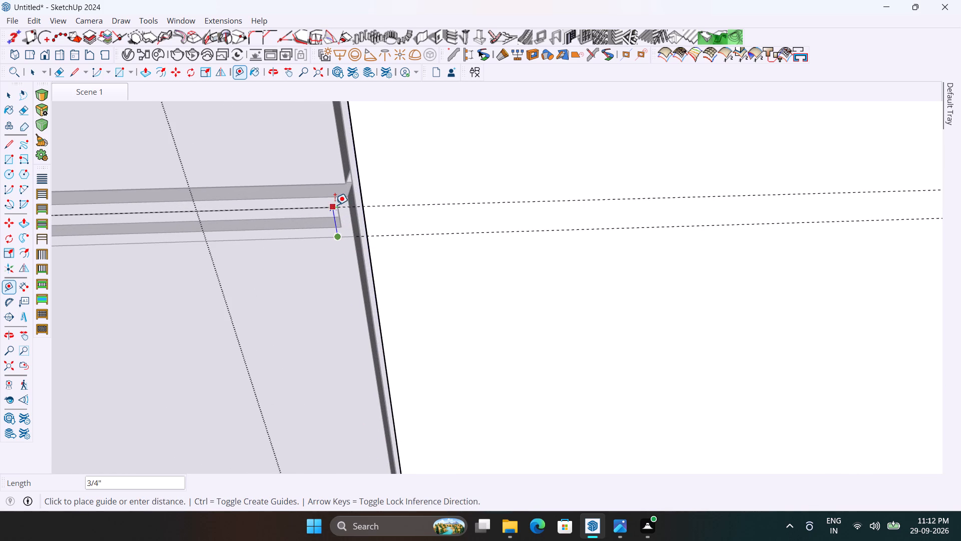
{"action": "left_click", "coordinate": [335, 197]}
Place a third horizontal guide, offset from the handle's top edge up to the bottom edge of the upper drawer front.
{"action": "scroll", "coordinate": [330, 233], "scroll_direction": "down", "scroll_amount": 5}
{"action": "scroll", "coordinate": [341, 211], "scroll_direction": "up", "scroll_amount": 3}
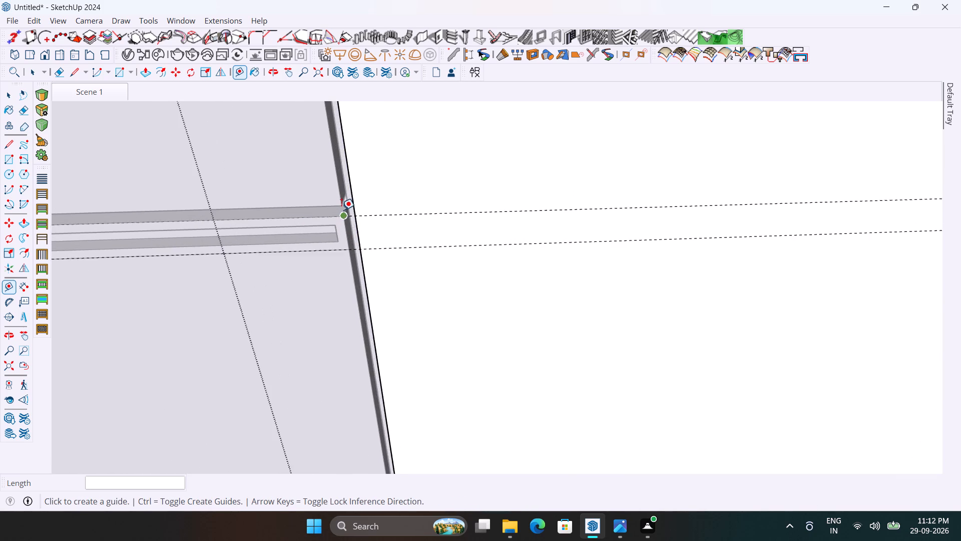
{"action": "scroll", "coordinate": [341, 210], "scroll_direction": "up", "scroll_amount": 10}
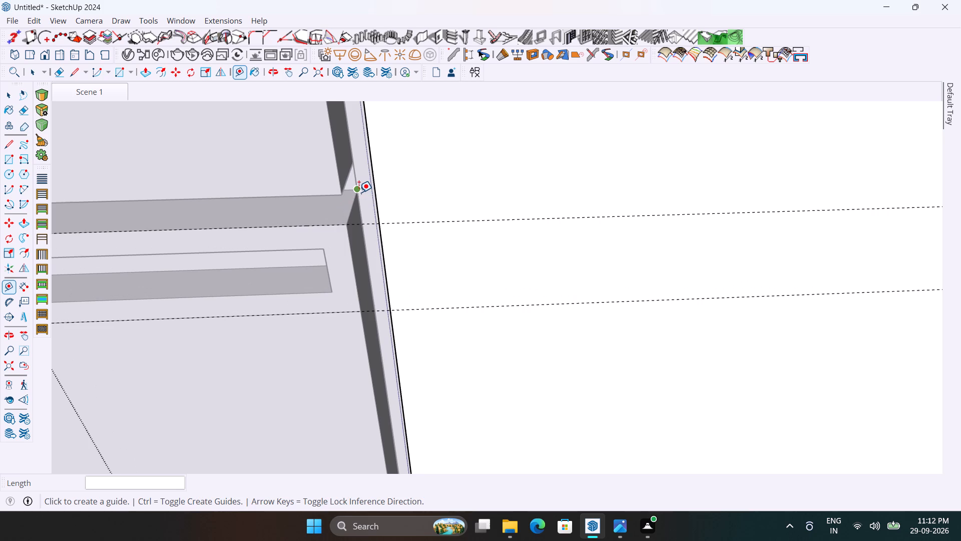
{"action": "left_click", "coordinate": [359, 191]}
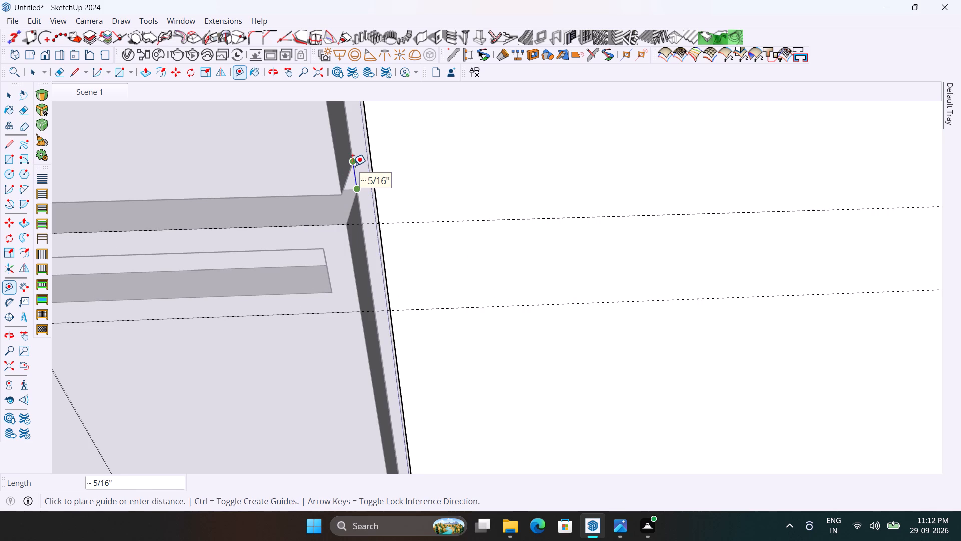
{"action": "key", "text": "Escape"}
{"action": "left_click", "coordinate": [339, 224]}
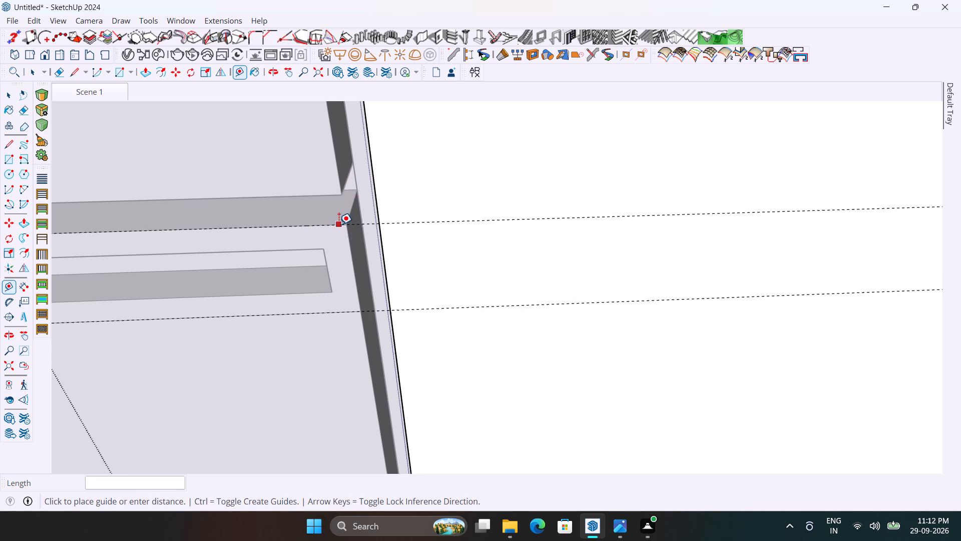
{"action": "left_click", "coordinate": [335, 198]}
{"action": "scroll", "coordinate": [318, 274], "scroll_direction": "down", "scroll_amount": 4}
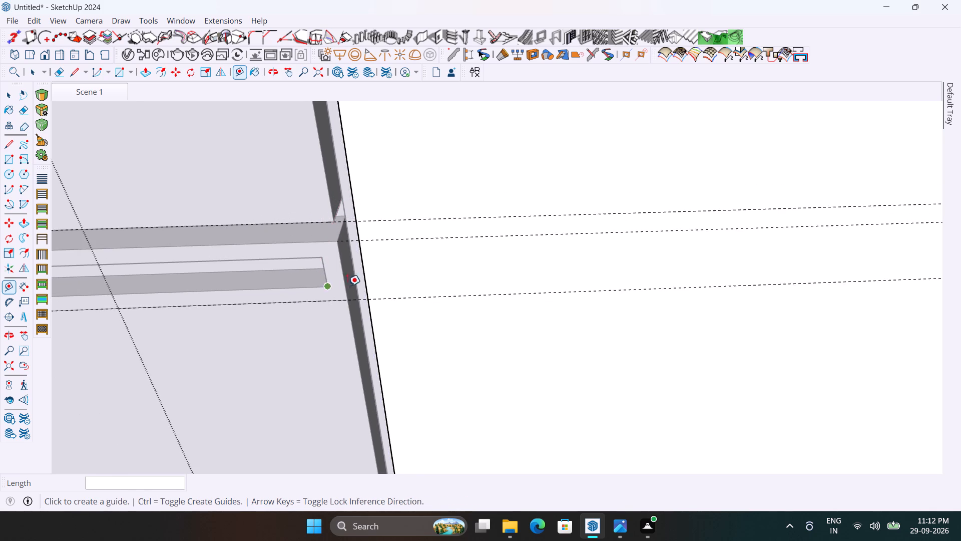
Place a horizontal guide about 1' 2 1/8" above the upper drawer front's bottom edge, at its handle.
{"action": "scroll", "coordinate": [382, 306], "scroll_direction": "down", "scroll_amount": 11}
{"action": "scroll", "coordinate": [390, 345], "scroll_direction": "down", "scroll_amount": 6}
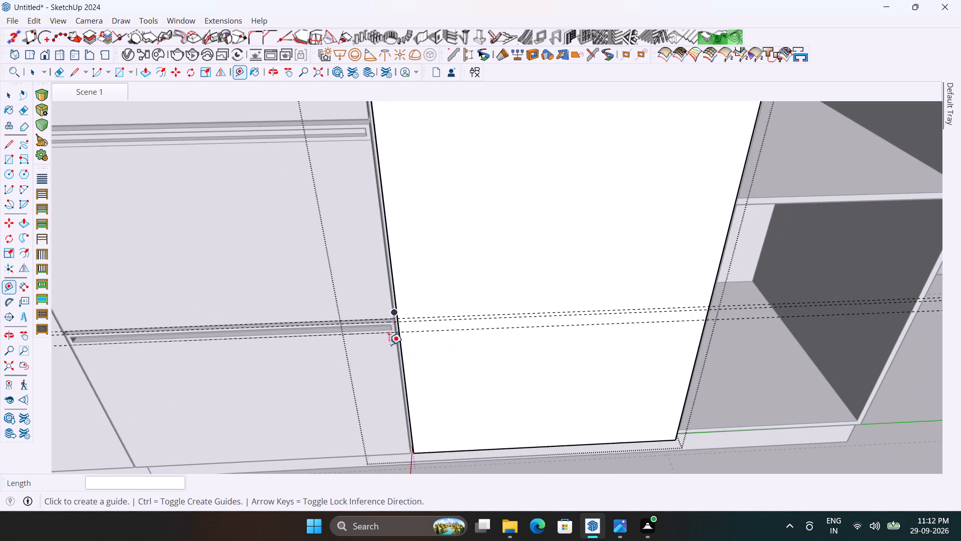
{"action": "scroll", "coordinate": [382, 322], "scroll_direction": "up", "scroll_amount": 7}
{"action": "left_click", "coordinate": [381, 314]}
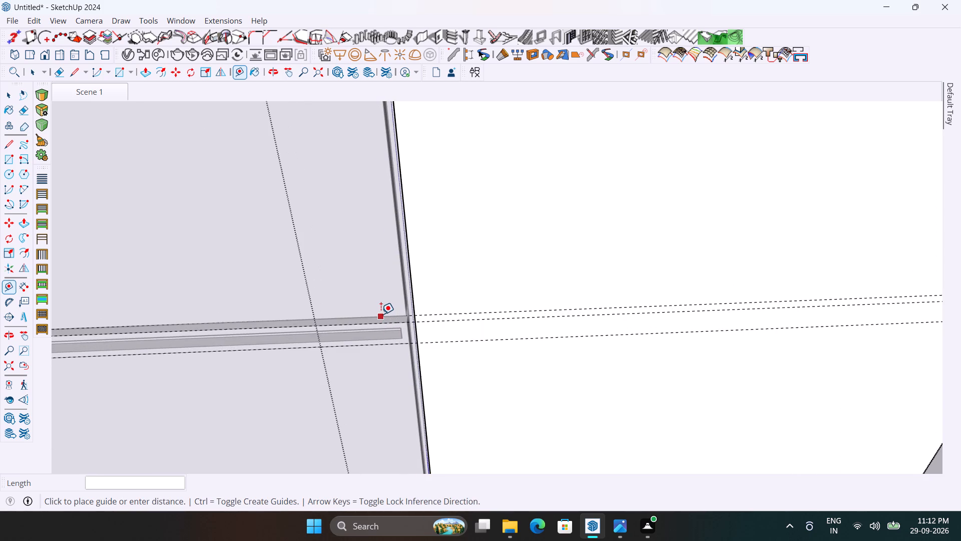
{"action": "scroll", "coordinate": [375, 258], "scroll_direction": "down", "scroll_amount": 9}
{"action": "scroll", "coordinate": [353, 147], "scroll_direction": "up", "scroll_amount": 3}
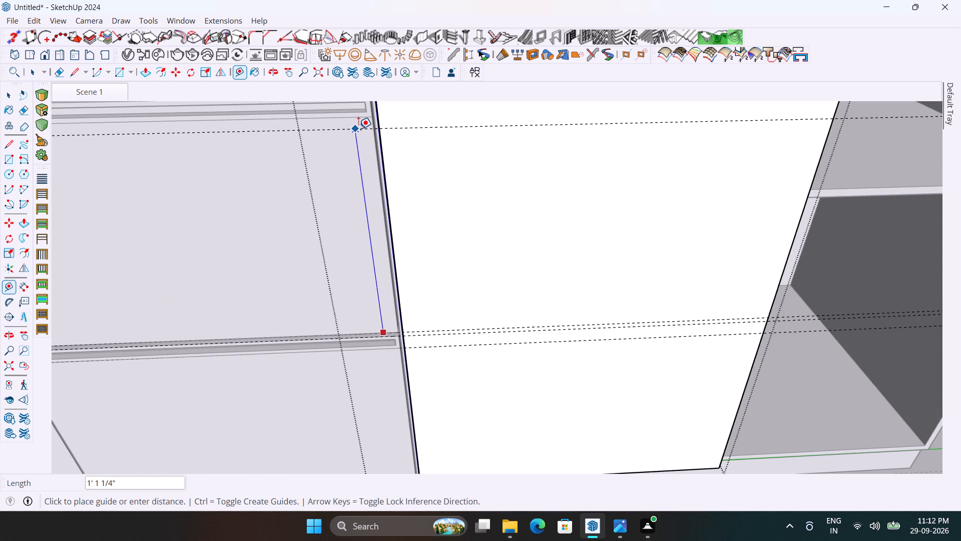
{"action": "left_click", "coordinate": [358, 116]}
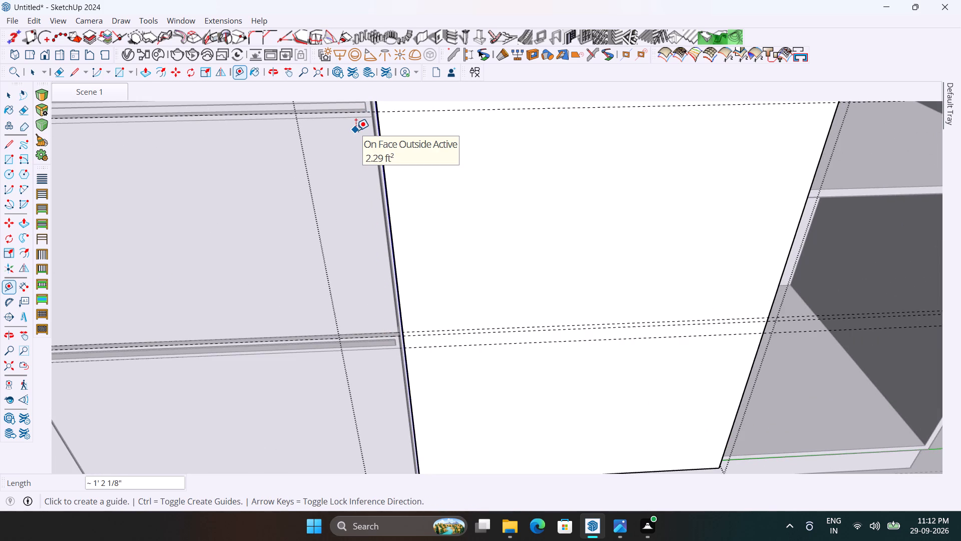
Undo the last horizontal guide placed at the upper drawer front's handle.
{"action": "key", "text": "ctrl+z"}
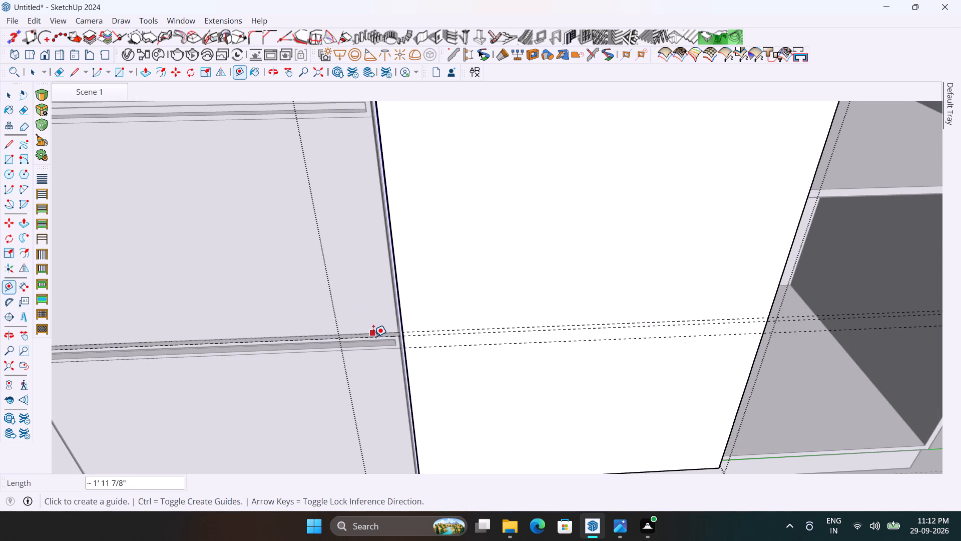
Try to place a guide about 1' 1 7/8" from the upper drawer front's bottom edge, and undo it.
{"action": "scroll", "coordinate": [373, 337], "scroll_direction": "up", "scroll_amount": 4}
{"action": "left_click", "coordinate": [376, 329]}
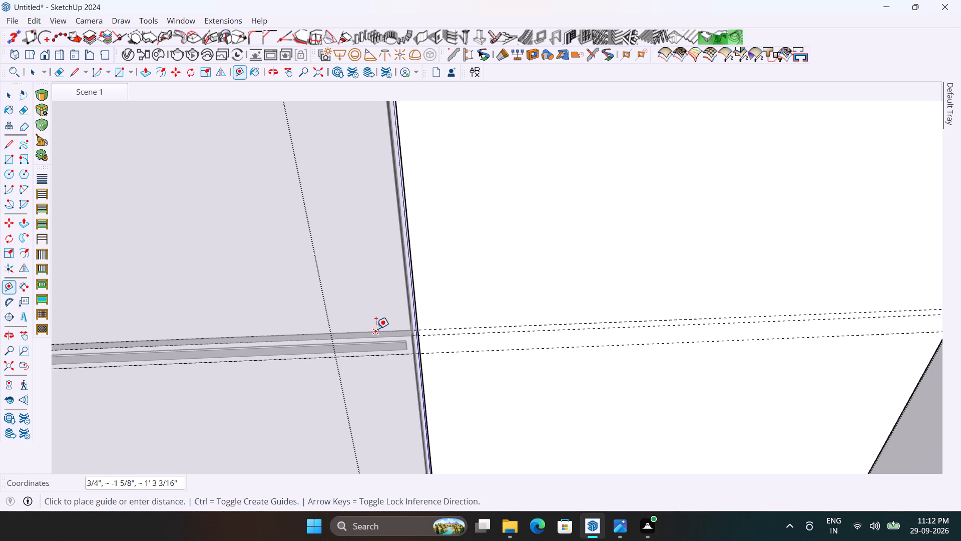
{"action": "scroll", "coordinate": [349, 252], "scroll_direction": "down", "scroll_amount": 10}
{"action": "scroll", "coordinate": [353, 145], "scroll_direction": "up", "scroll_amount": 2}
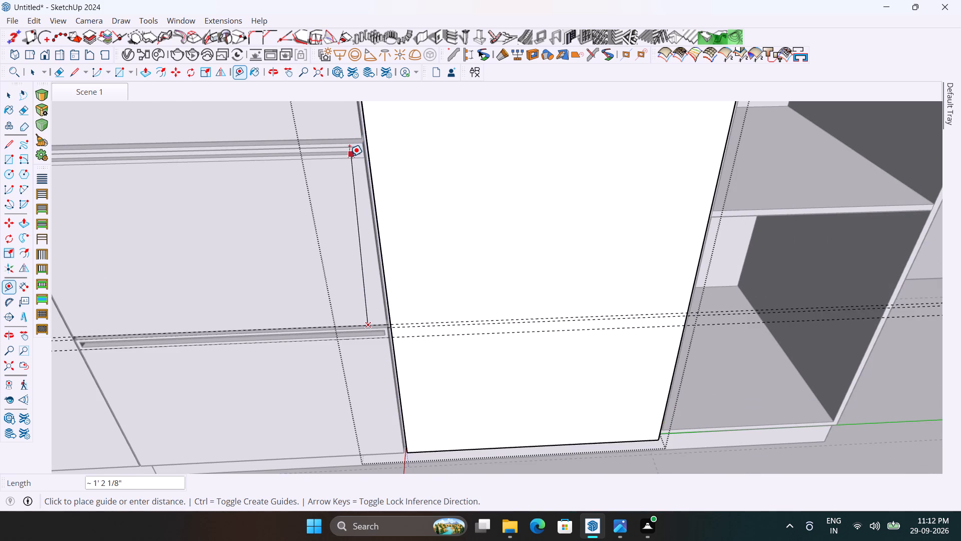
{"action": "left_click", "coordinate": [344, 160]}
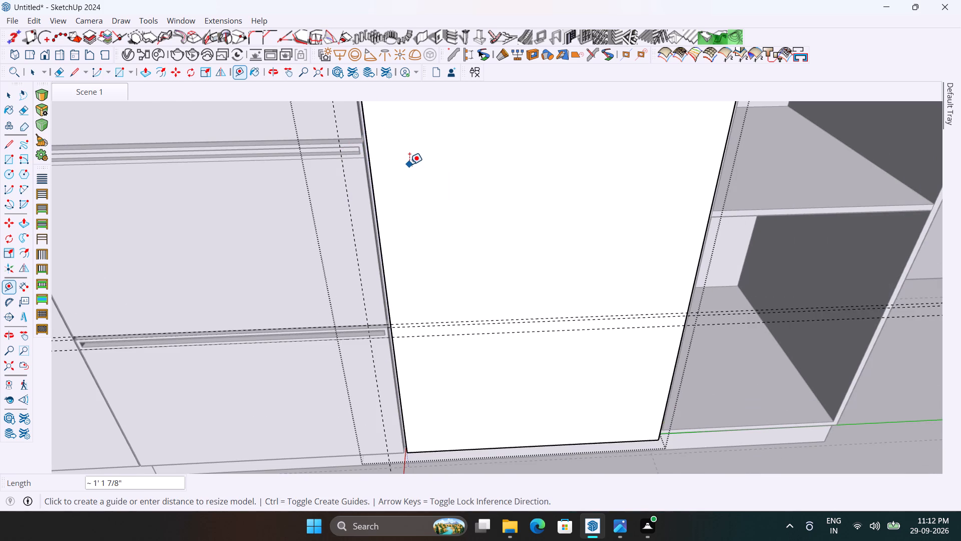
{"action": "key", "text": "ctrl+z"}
Place a horizontal guide about 1' 1 7/8" above the upper drawer front's bottom edge, along the lower line of its handle.
{"action": "scroll", "coordinate": [379, 284], "scroll_direction": "up", "scroll_amount": 3}
{"action": "key", "text": "space"}
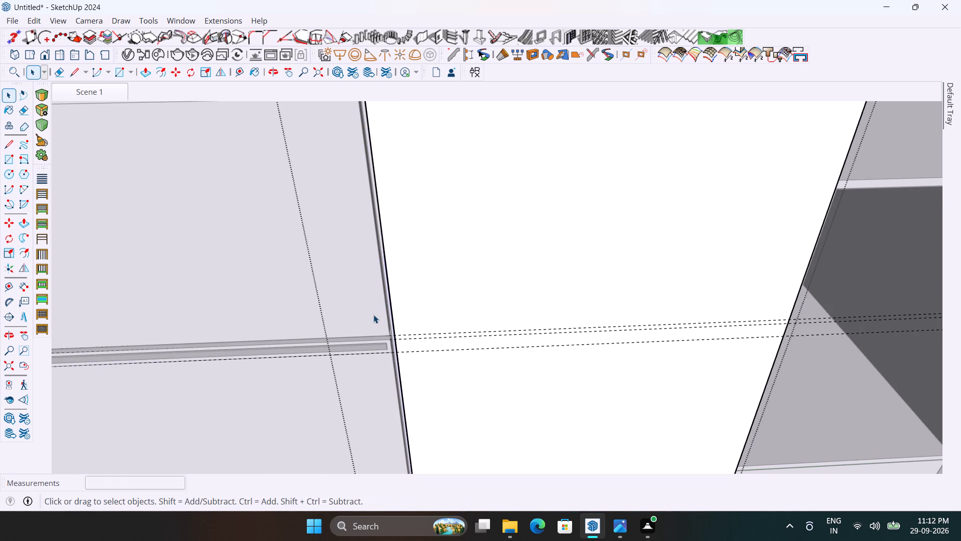
{"action": "key", "text": "t"}
{"action": "scroll", "coordinate": [366, 323], "scroll_direction": "up", "scroll_amount": 6}
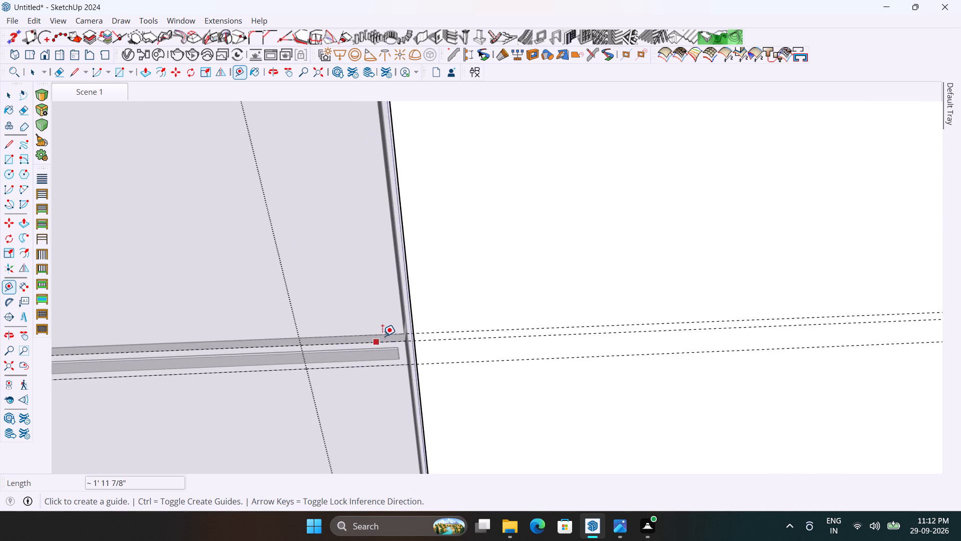
{"action": "left_click", "coordinate": [382, 335]}
{"action": "scroll", "coordinate": [377, 321], "scroll_direction": "down", "scroll_amount": 12}
{"action": "scroll", "coordinate": [369, 202], "scroll_direction": "up", "scroll_amount": 3}
{"action": "left_click", "coordinate": [357, 188]}
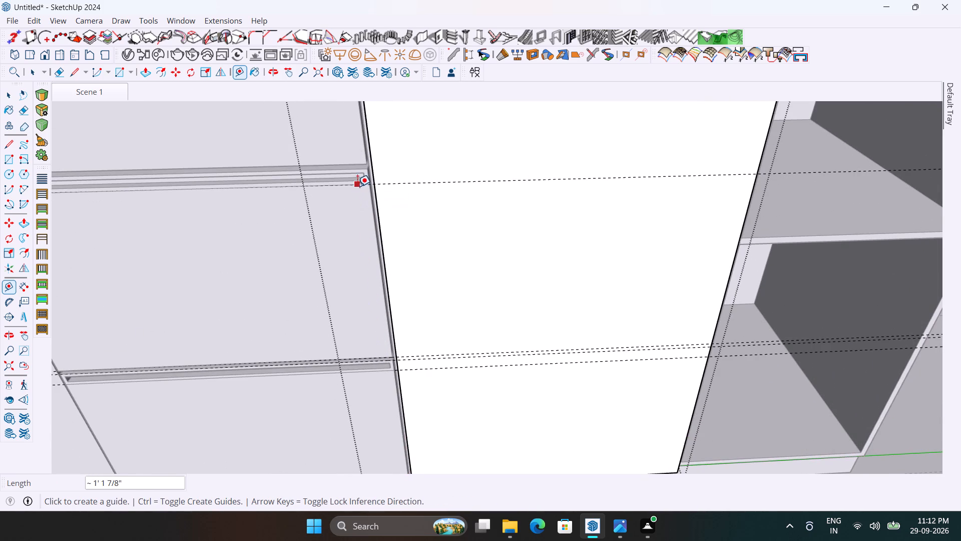
Place a second horizontal guide 1" above the first, at the top edge of the upper drawer's handle.
{"action": "scroll", "coordinate": [357, 185], "scroll_direction": "up", "scroll_amount": 3}
{"action": "left_click", "coordinate": [357, 185]}
{"action": "left_click", "coordinate": [357, 165]}
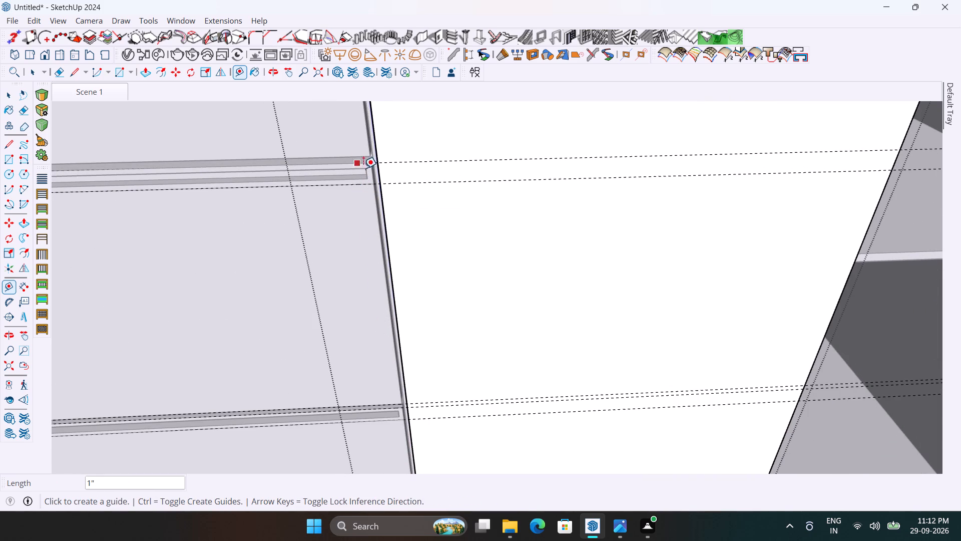
Place a third horizontal guide, offset from the upper drawer handle's top edge up to the bottom edge of the front above.
{"action": "left_click", "coordinate": [367, 164]}
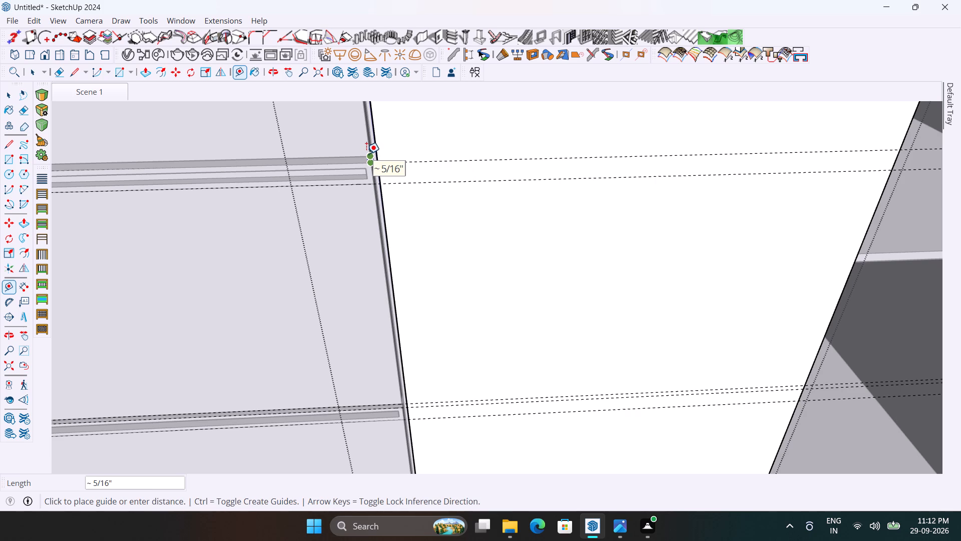
{"action": "key", "text": "Escape"}
{"action": "scroll", "coordinate": [361, 172], "scroll_direction": "up", "scroll_amount": 5}
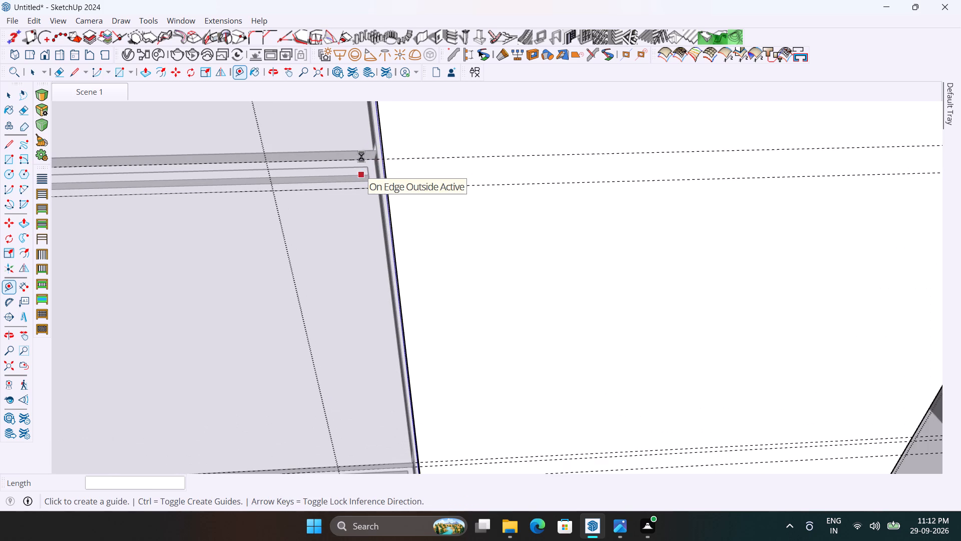
{"action": "key", "text": "space"}
{"action": "key", "text": "t"}
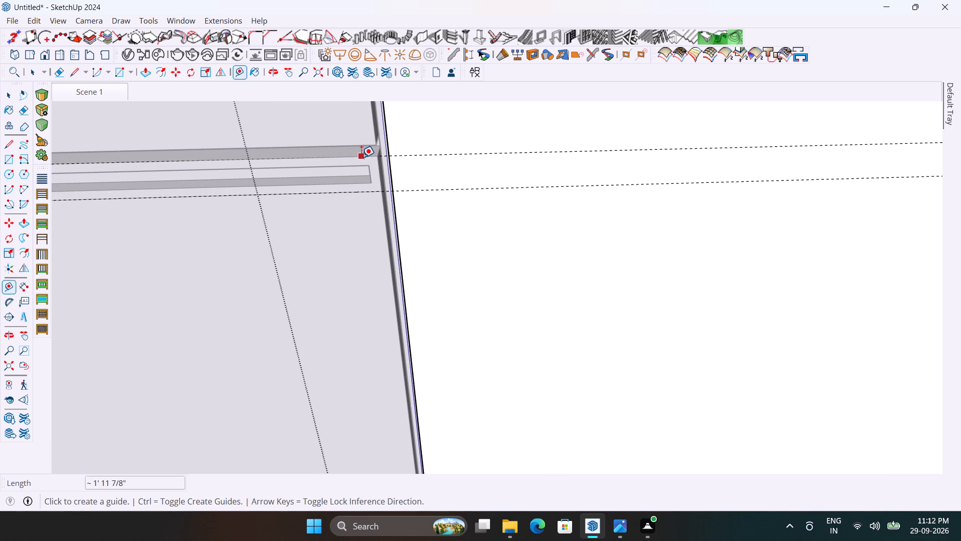
{"action": "left_click", "coordinate": [361, 158]}
{"action": "left_click", "coordinate": [363, 145]}
Draw a line about 1' 11 7/8" long across the adjoining door's face along the lowest guide of the lower set.
{"action": "scroll", "coordinate": [318, 156], "scroll_direction": "down", "scroll_amount": 7}
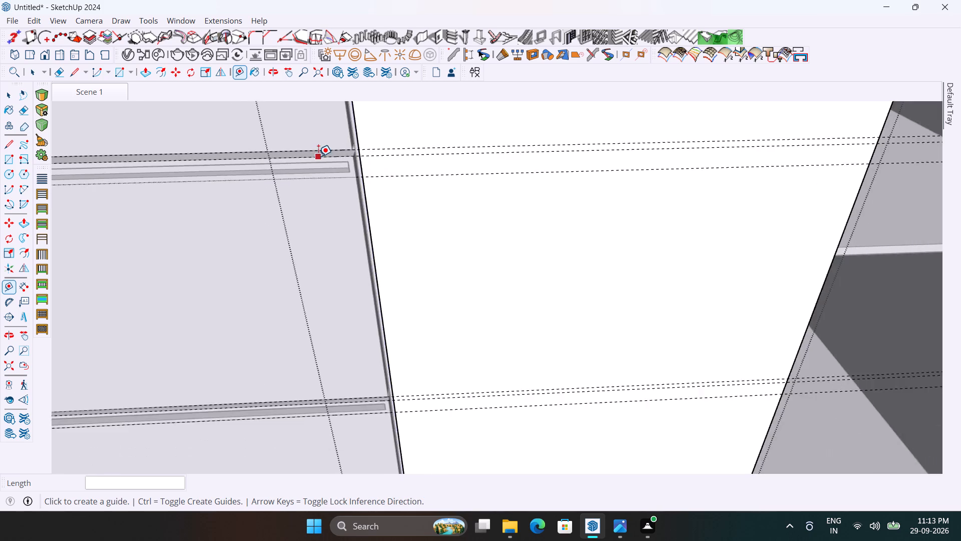
{"action": "scroll", "coordinate": [318, 156], "scroll_direction": "down", "scroll_amount": 3}
{"action": "scroll", "coordinate": [422, 397], "scroll_direction": "up", "scroll_amount": 1}
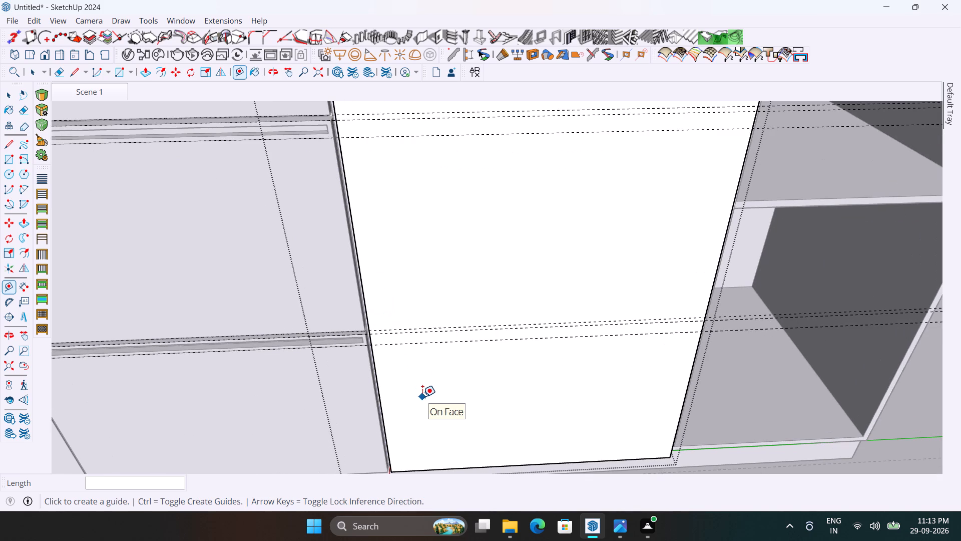
{"action": "key", "text": "l"}
{"action": "scroll", "coordinate": [398, 379], "scroll_direction": "up", "scroll_amount": 2}
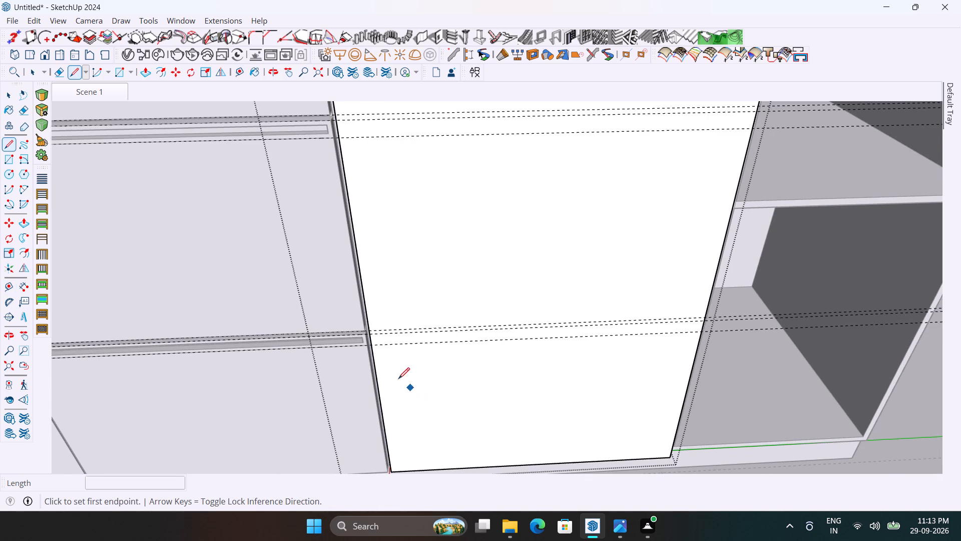
{"action": "scroll", "coordinate": [398, 379], "scroll_direction": "up", "scroll_amount": 2}
{"action": "scroll", "coordinate": [374, 331], "scroll_direction": "up", "scroll_amount": 2}
{"action": "left_click", "coordinate": [355, 327]}
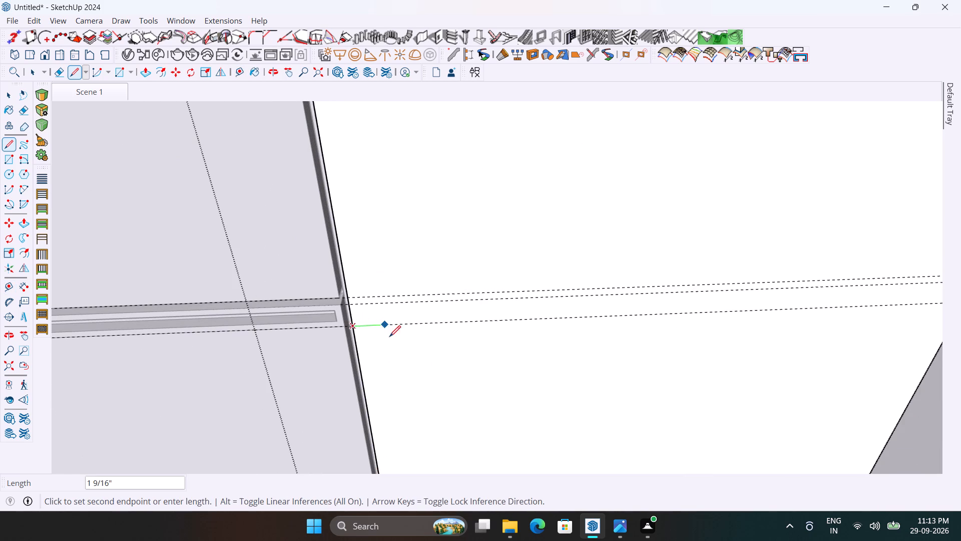
{"action": "scroll", "coordinate": [383, 337], "scroll_direction": "down", "scroll_amount": 6}
{"action": "scroll", "coordinate": [750, 315], "scroll_direction": "up", "scroll_amount": 3}
{"action": "left_click", "coordinate": [751, 316]}
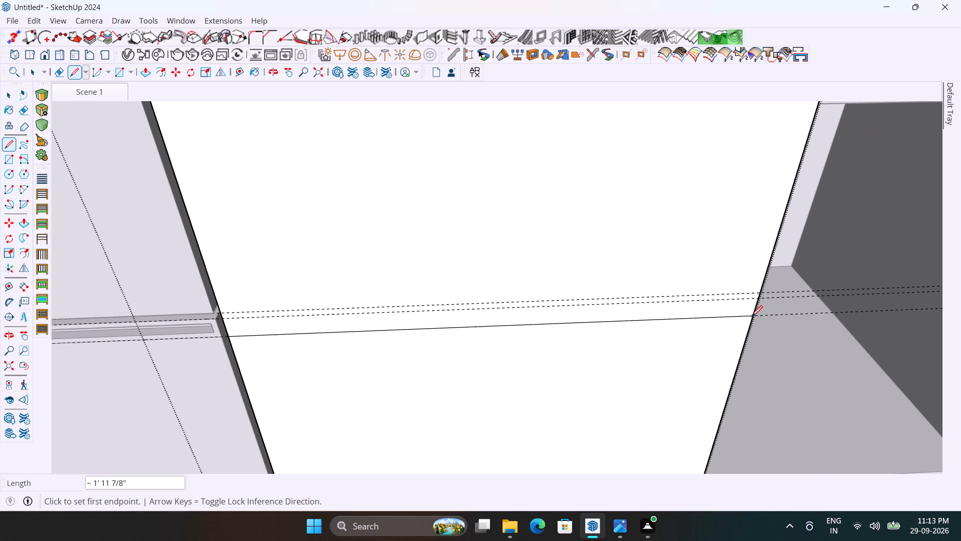
Draw two more edge-to-edge lines across the door's face along the remaining two guides of the lower set.
{"action": "left_click", "coordinate": [759, 300]}
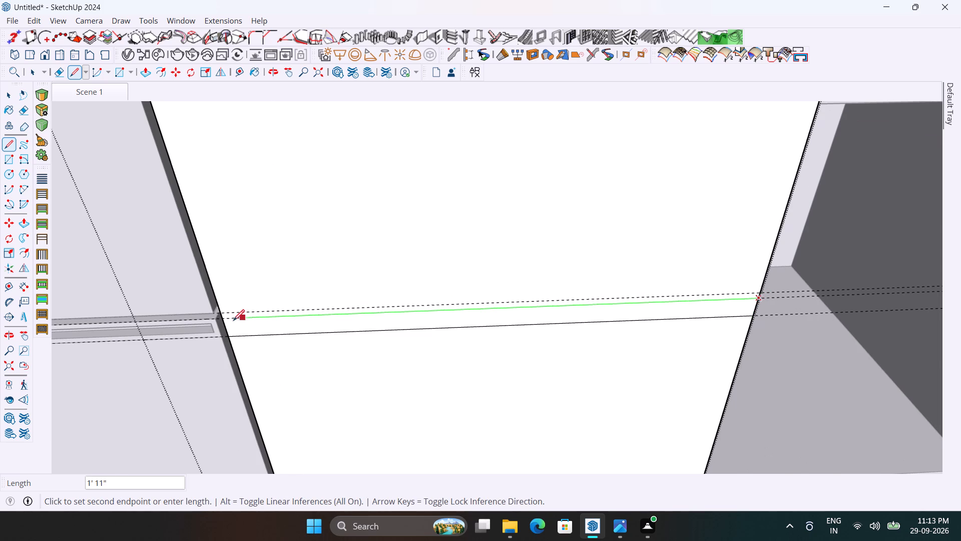
{"action": "scroll", "coordinate": [233, 321], "scroll_direction": "up", "scroll_amount": 3}
{"action": "left_click", "coordinate": [221, 318]}
{"action": "left_click", "coordinate": [216, 310]}
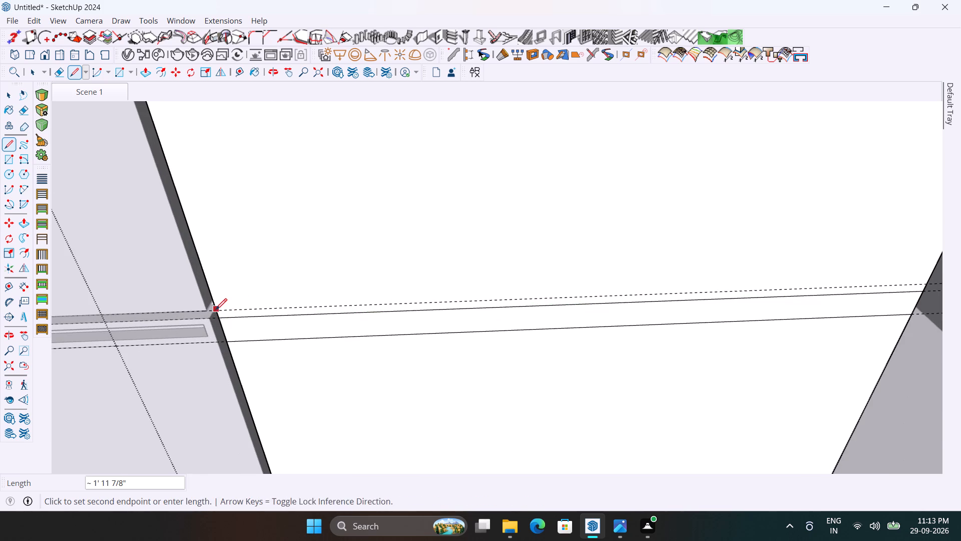
{"action": "key", "text": "Escape"}
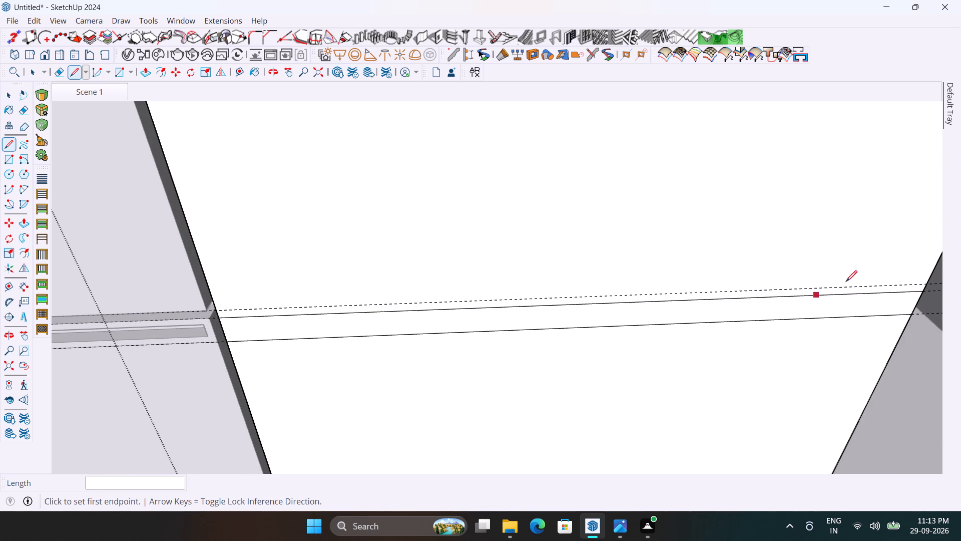
{"action": "left_click", "coordinate": [924, 282]}
{"action": "scroll", "coordinate": [228, 295], "scroll_direction": "up", "scroll_amount": 2}
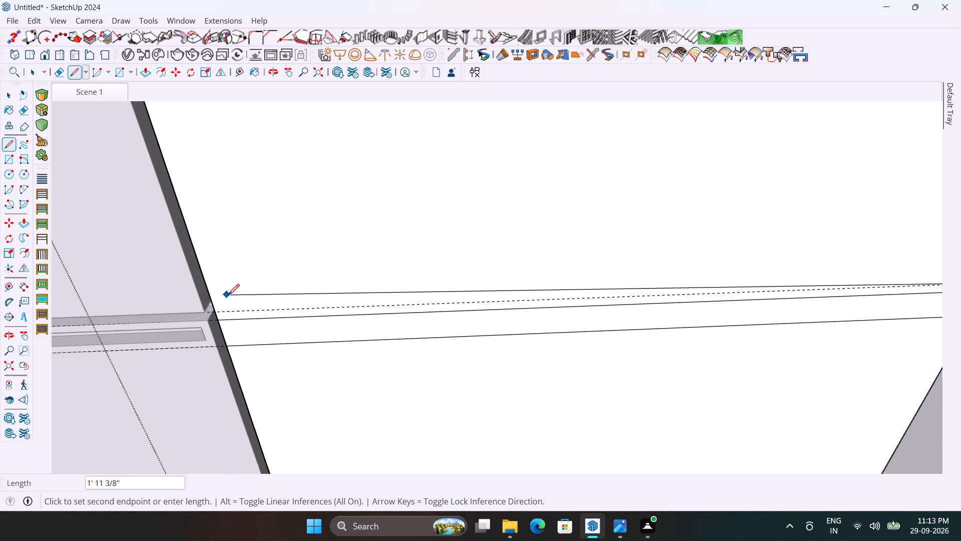
{"action": "left_click", "coordinate": [218, 312]}
Push the narrow strip between the lower set's top two lines 3/4" into the door to form the gap.
{"action": "scroll", "coordinate": [218, 312], "scroll_direction": "down", "scroll_amount": 9}
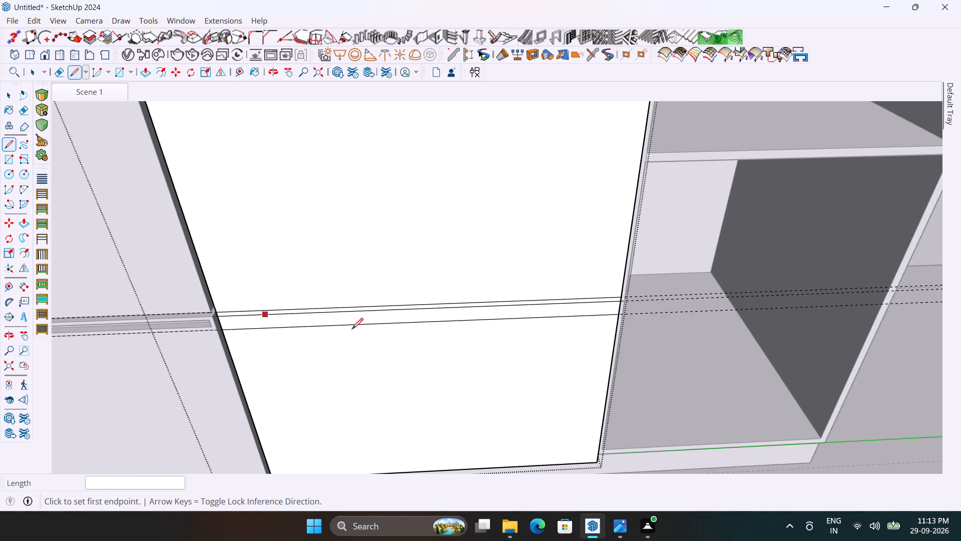
{"action": "scroll", "coordinate": [100, 309], "scroll_direction": "up", "scroll_amount": 3}
{"action": "scroll", "coordinate": [249, 320], "scroll_direction": "up", "scroll_amount": 8}
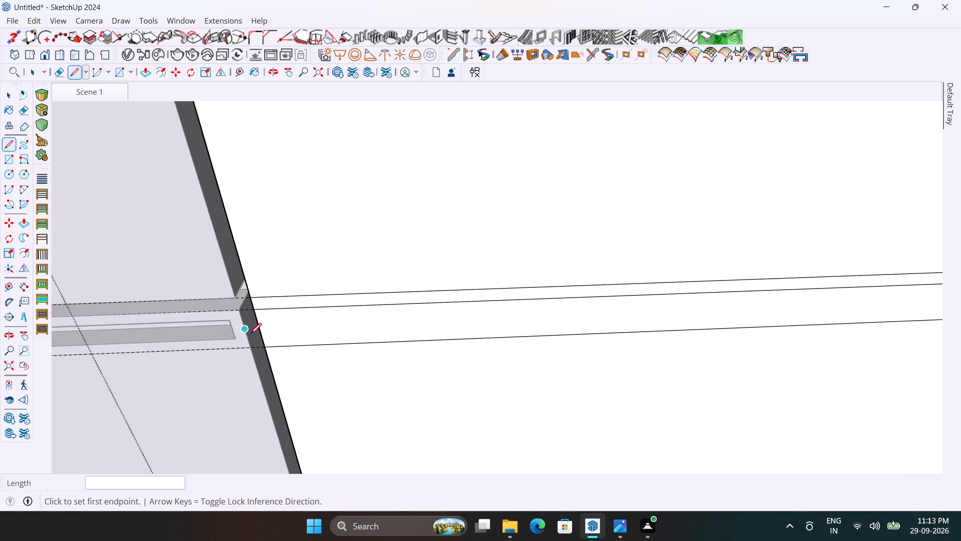
{"action": "key", "text": "p"}
{"action": "scroll", "coordinate": [198, 315], "scroll_direction": "up", "scroll_amount": 4}
{"action": "left_click", "coordinate": [300, 303]}
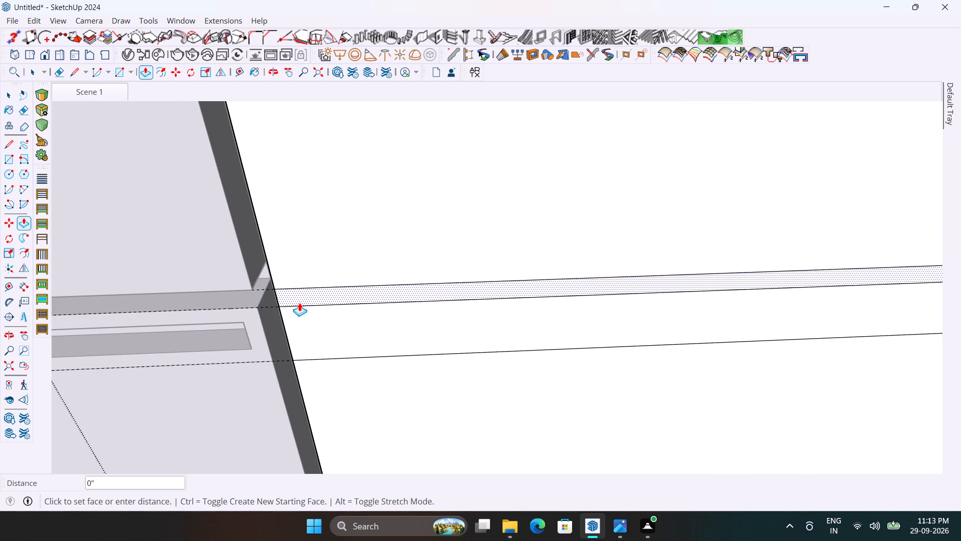
{"action": "scroll", "coordinate": [264, 275], "scroll_direction": "up", "scroll_amount": 4}
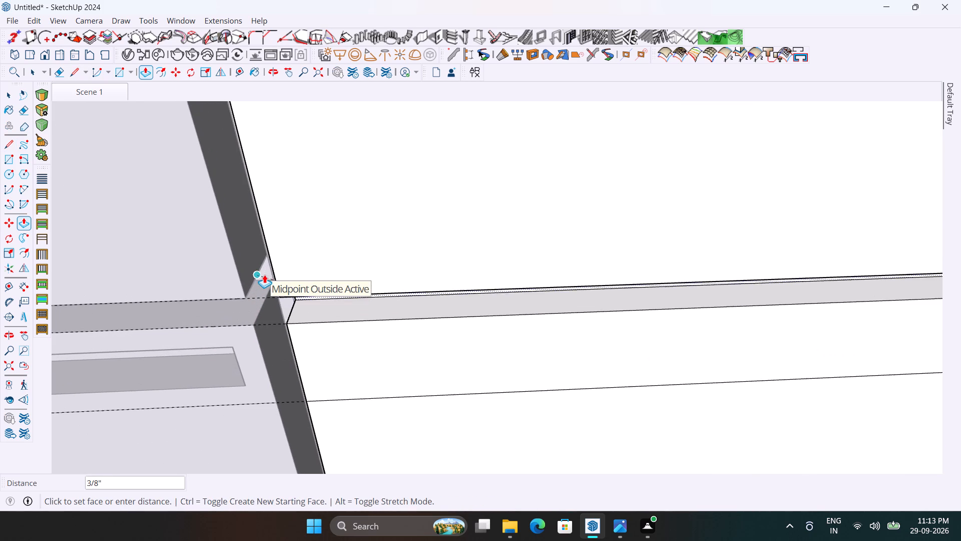
{"action": "left_click", "coordinate": [267, 272]}
Draw a line about 1' 11 7/8" long across the door's face along the lowest guide of the upper set.
{"action": "scroll", "coordinate": [267, 298], "scroll_direction": "down", "scroll_amount": 13}
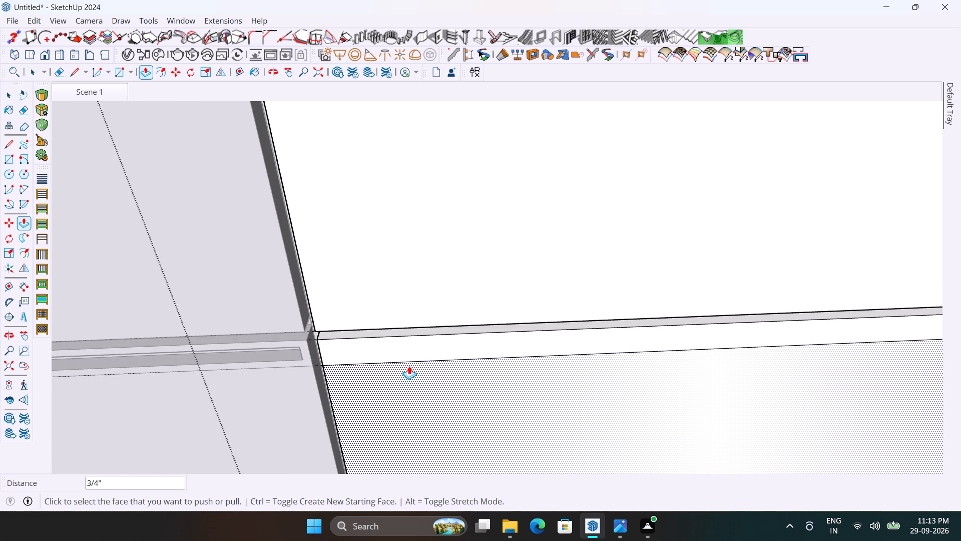
{"action": "scroll", "coordinate": [409, 366], "scroll_direction": "down", "scroll_amount": 9}
{"action": "scroll", "coordinate": [339, 181], "scroll_direction": "up", "scroll_amount": 3}
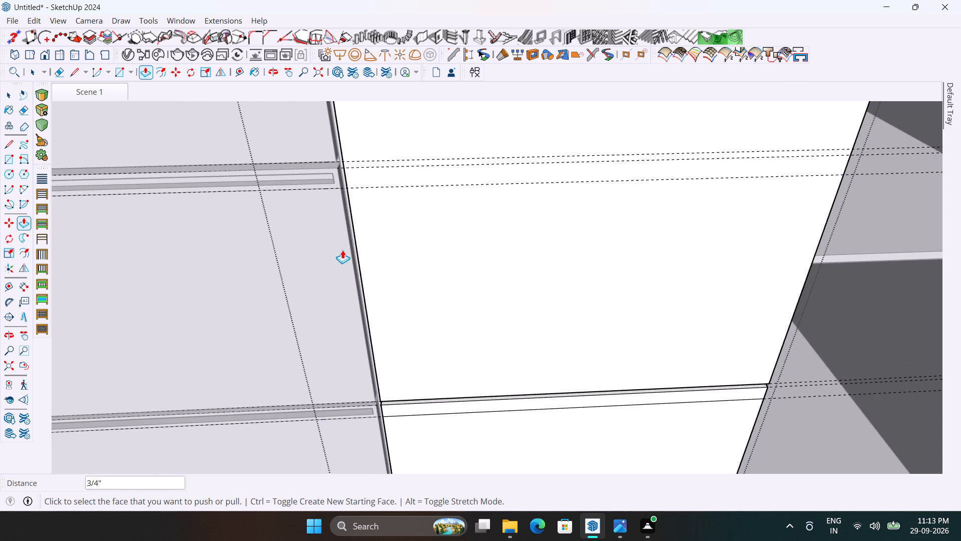
{"action": "key", "text": "l"}
{"action": "scroll", "coordinate": [429, 175], "scroll_direction": "up", "scroll_amount": 3}
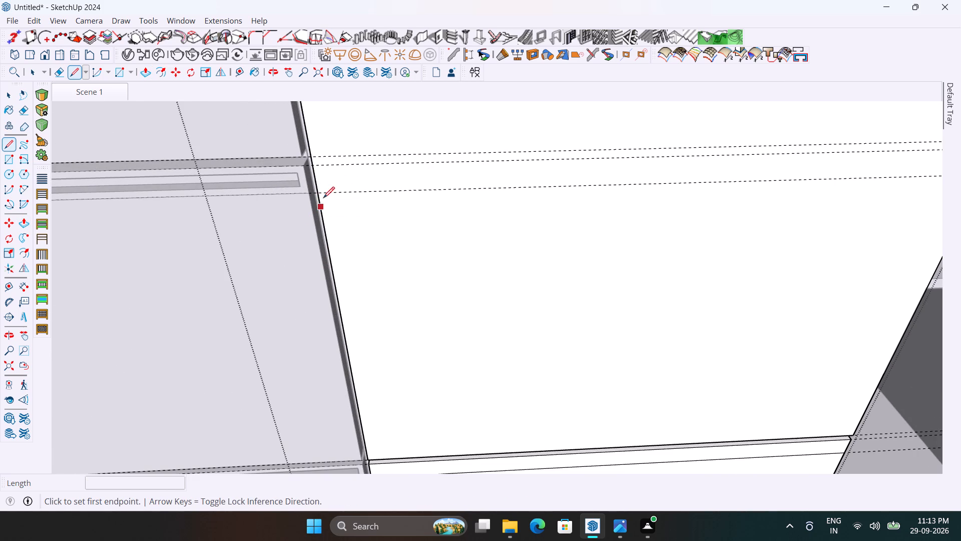
{"action": "left_click", "coordinate": [321, 194]}
{"action": "scroll", "coordinate": [282, 234], "scroll_direction": "down", "scroll_amount": 6}
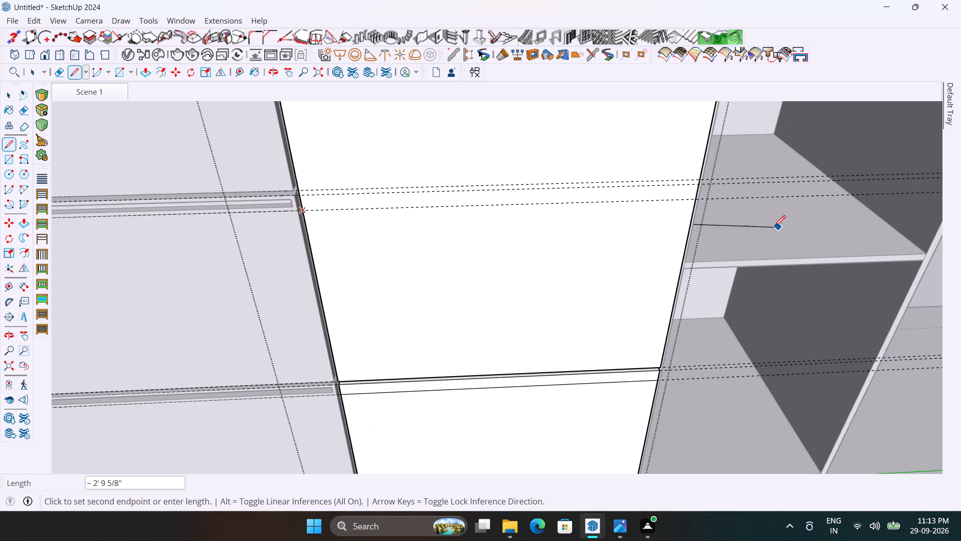
{"action": "scroll", "coordinate": [774, 226], "scroll_direction": "up", "scroll_amount": 3}
{"action": "left_click", "coordinate": [663, 192]}
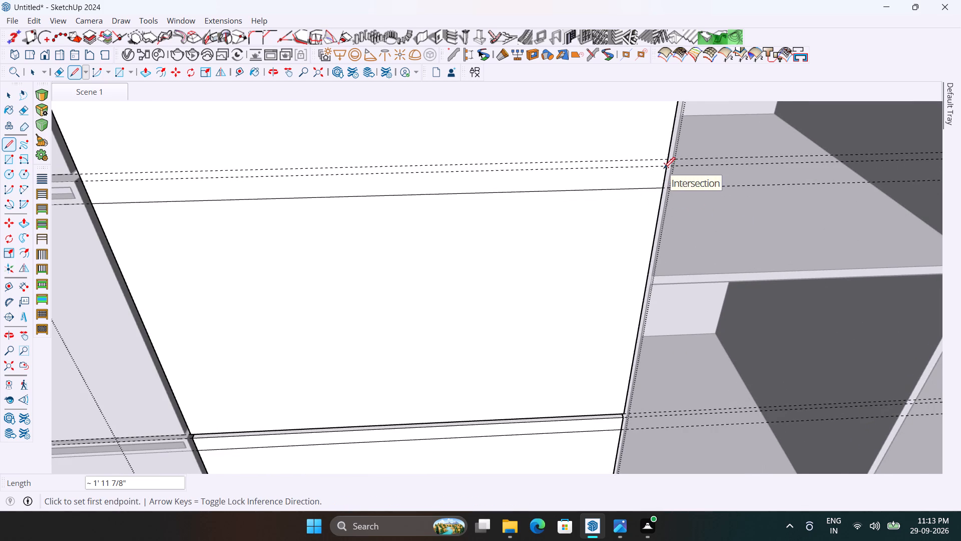
Draw two more edge-to-edge lines across the door's face along the remaining two guides of the upper set.
{"action": "left_click", "coordinate": [664, 168]}
{"action": "scroll", "coordinate": [523, 189], "scroll_direction": "down", "scroll_amount": 2}
{"action": "scroll", "coordinate": [175, 184], "scroll_direction": "up", "scroll_amount": 3}
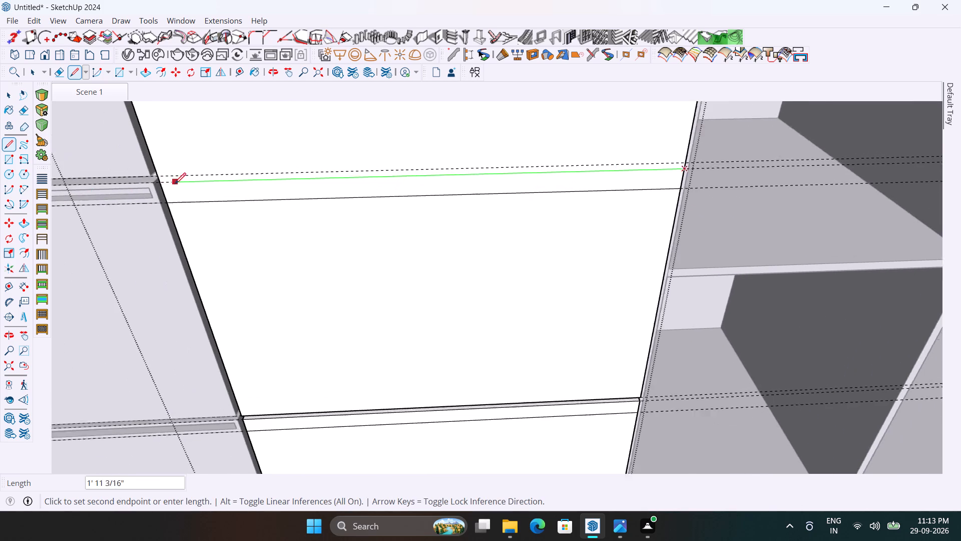
{"action": "left_click", "coordinate": [158, 183]}
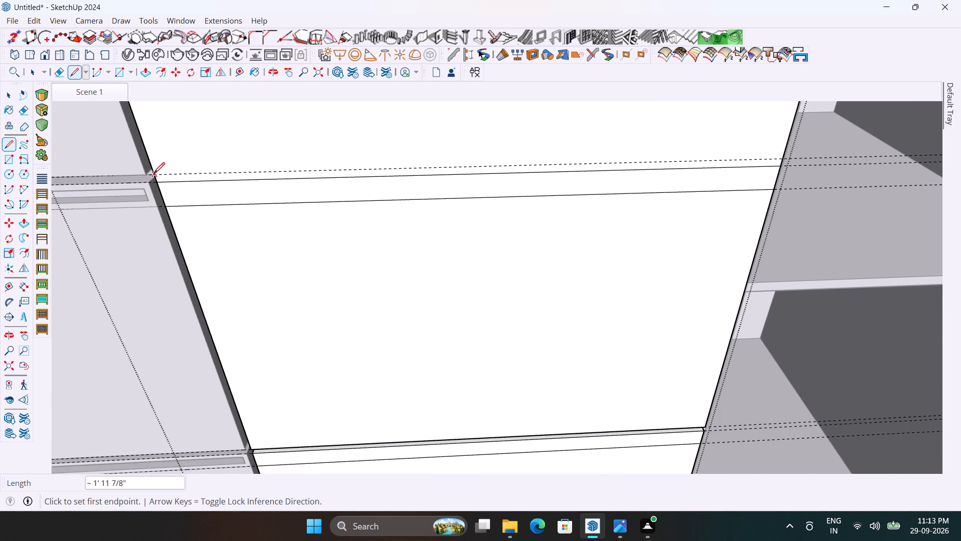
{"action": "scroll", "coordinate": [155, 173], "scroll_direction": "up", "scroll_amount": 3}
{"action": "left_click", "coordinate": [155, 173]}
{"action": "scroll", "coordinate": [163, 191], "scroll_direction": "down", "scroll_amount": 6}
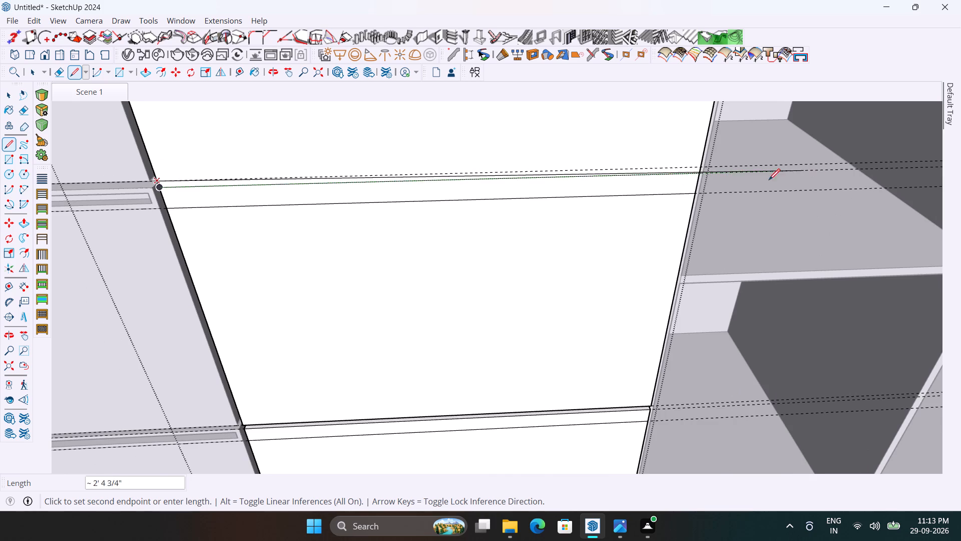
{"action": "scroll", "coordinate": [763, 180], "scroll_direction": "up", "scroll_amount": 2}
{"action": "left_click", "coordinate": [685, 163]}
Push the narrow strip between the upper set's top two lines 3/4" into the door to form the gap.
{"action": "scroll", "coordinate": [704, 169], "scroll_direction": "down", "scroll_amount": 6}
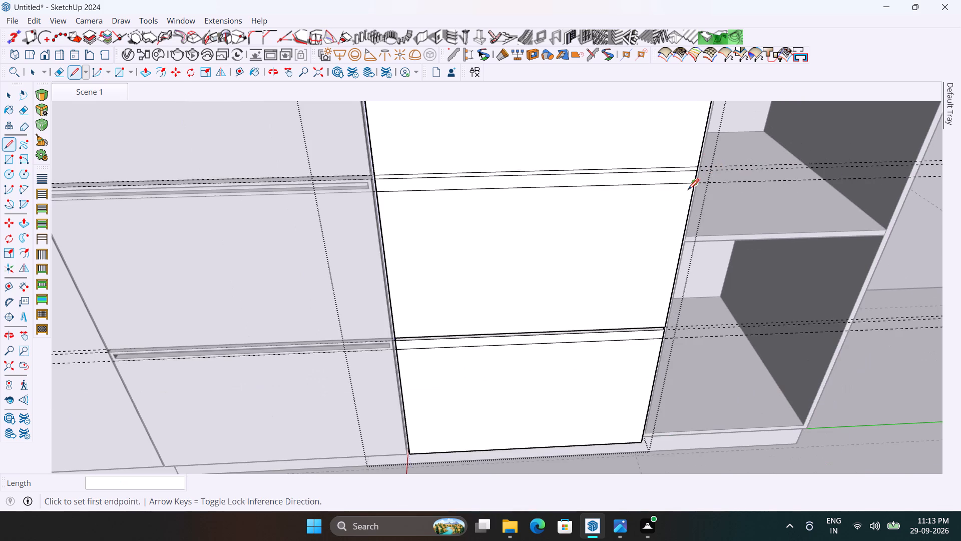
{"action": "key", "text": "p"}
{"action": "scroll", "coordinate": [426, 207], "scroll_direction": "up", "scroll_amount": 3}
{"action": "left_click", "coordinate": [386, 180]}
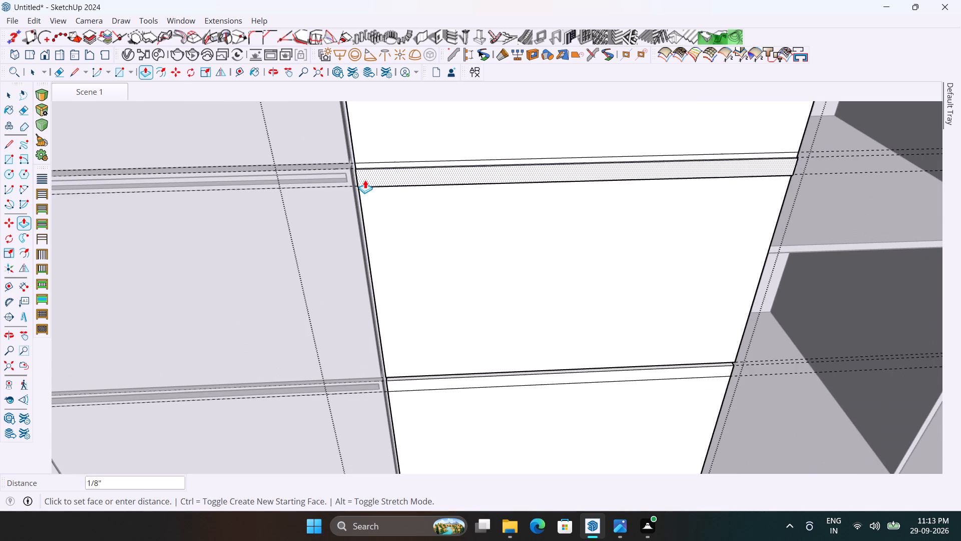
{"action": "key", "text": "Escape"}
{"action": "scroll", "coordinate": [362, 162], "scroll_direction": "up", "scroll_amount": 3}
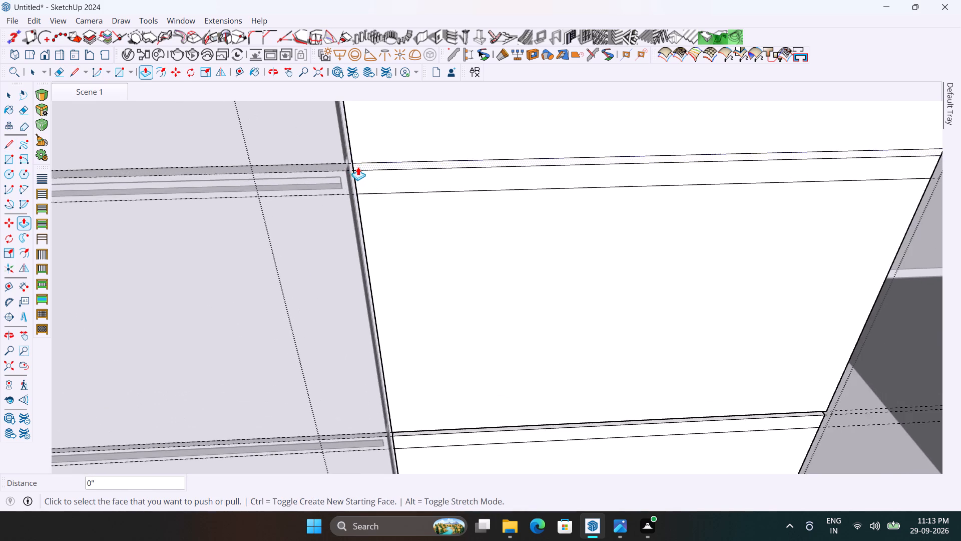
{"action": "scroll", "coordinate": [358, 167], "scroll_direction": "up", "scroll_amount": 3}
{"action": "left_click", "coordinate": [358, 167]}
{"action": "scroll", "coordinate": [340, 160], "scroll_direction": "up", "scroll_amount": 8}
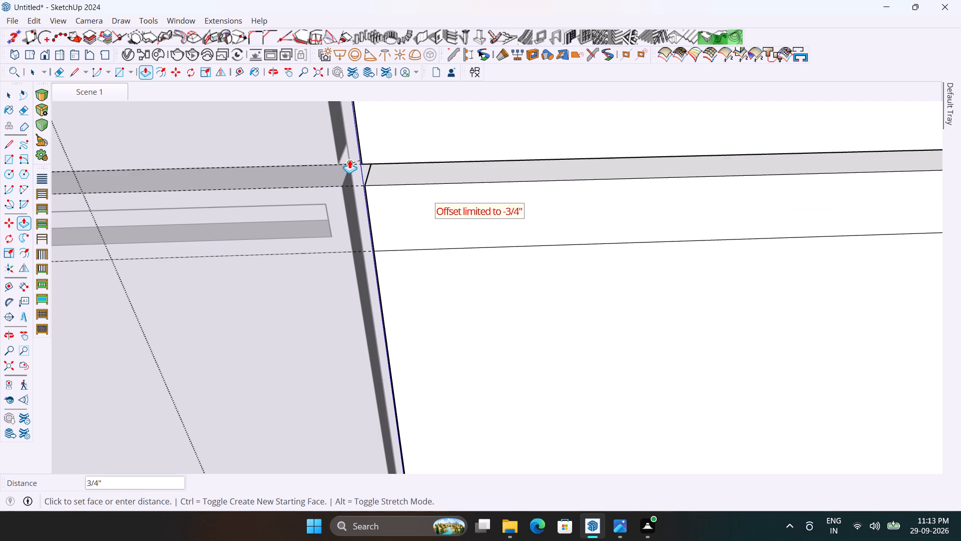
{"action": "left_click", "coordinate": [349, 160]}
{"action": "scroll", "coordinate": [349, 160], "scroll_direction": "down", "scroll_amount": 5}
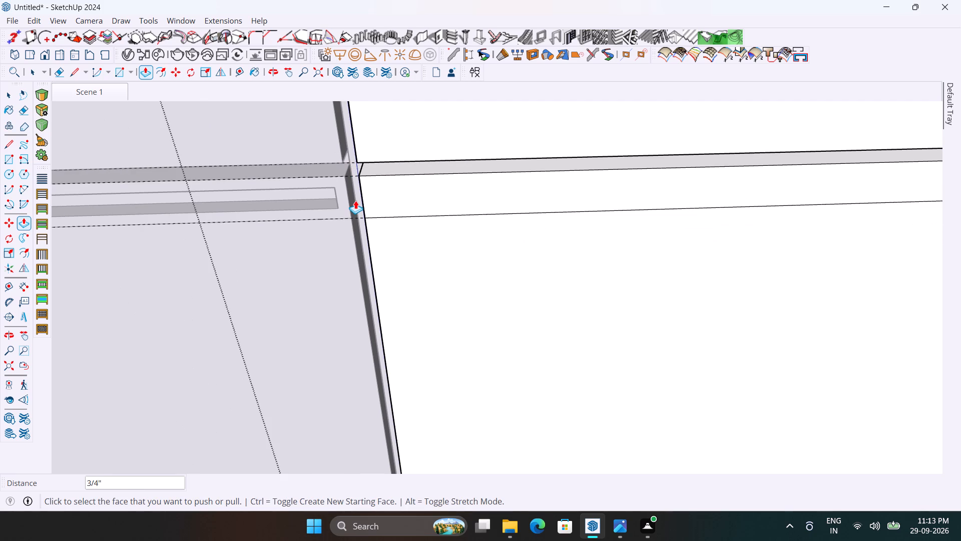
Offset the outlines of the handle strips just below the upper and lower gaps 0.25" inward.
{"action": "key", "text": "f"}
{"action": "scroll", "coordinate": [357, 200], "scroll_direction": "up", "scroll_amount": 1}
{"action": "left_click", "coordinate": [367, 198]}
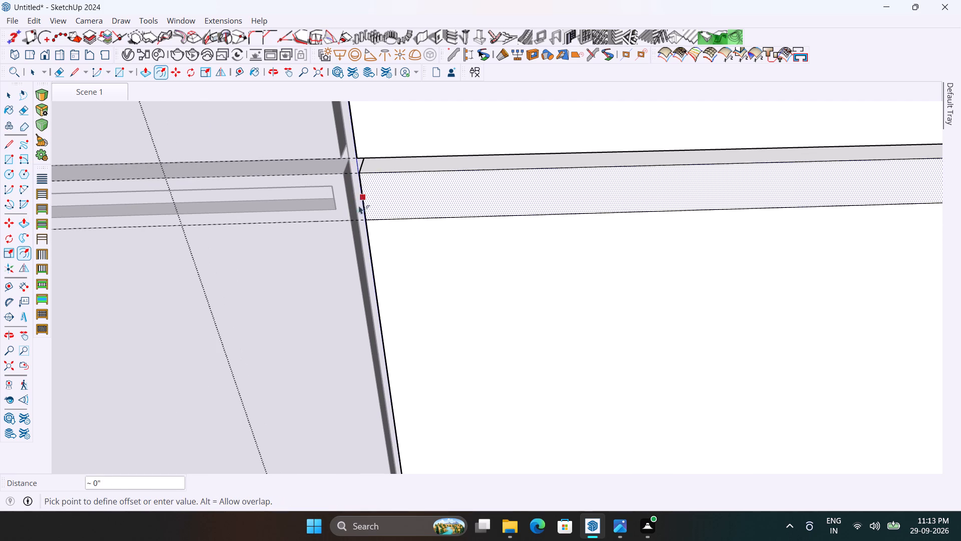
{"action": "key", "text": "Escape"}
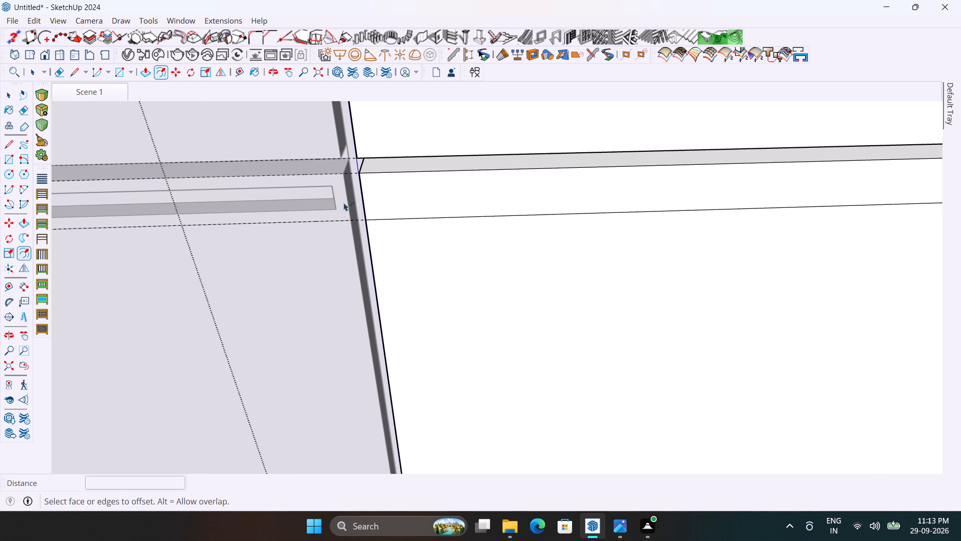
{"action": "left_click", "coordinate": [366, 196]}
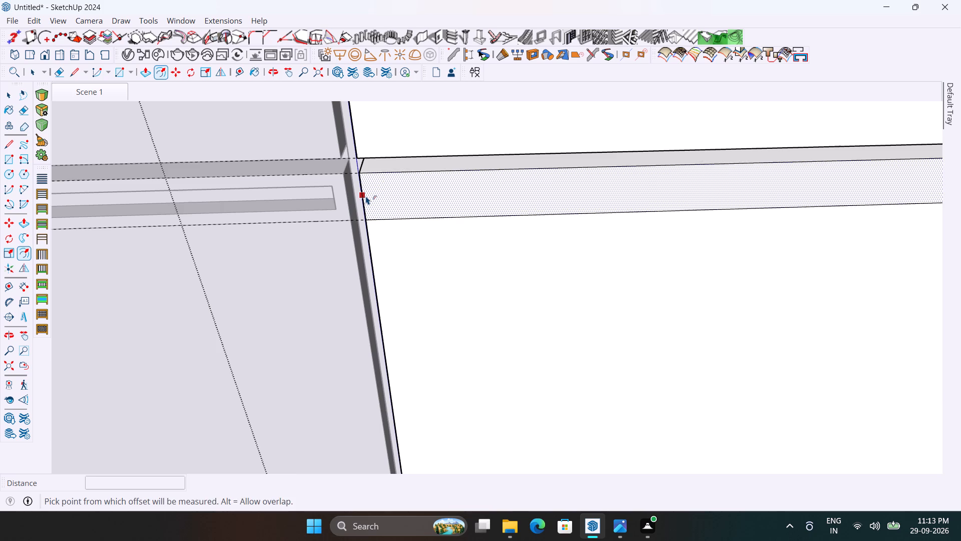
{"action": "type", "text": "0.25"}
{"action": "key", "text": "Return"}
{"action": "scroll", "coordinate": [372, 193], "scroll_direction": "down", "scroll_amount": 4}
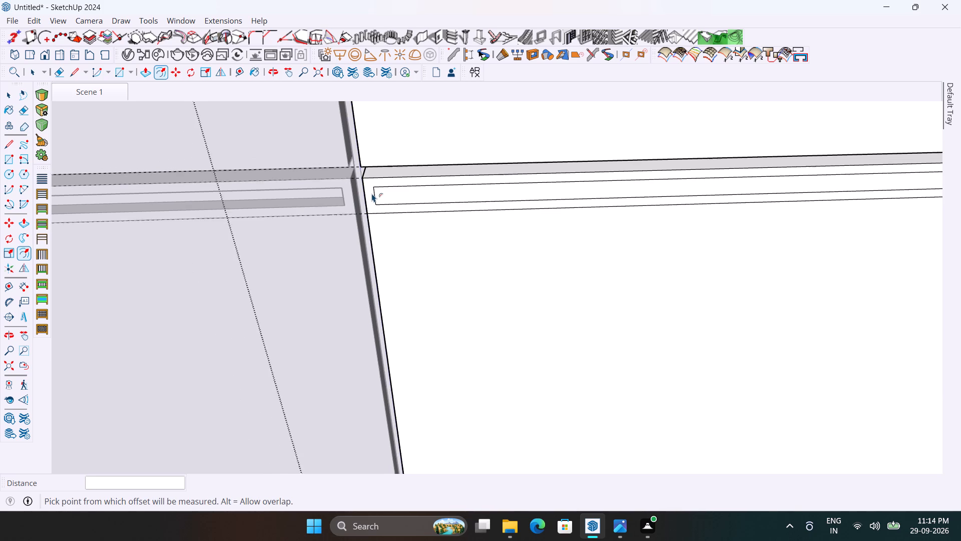
{"action": "scroll", "coordinate": [375, 189], "scroll_direction": "down", "scroll_amount": 9}
{"action": "scroll", "coordinate": [427, 323], "scroll_direction": "up", "scroll_amount": 4}
{"action": "scroll", "coordinate": [410, 383], "scroll_direction": "up", "scroll_amount": 3}
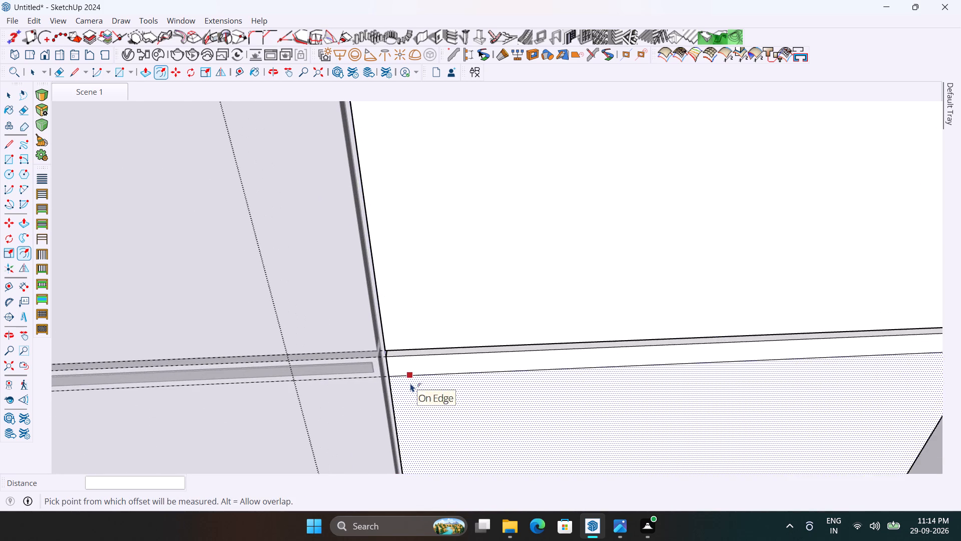
{"action": "double_click", "coordinate": [414, 366]}
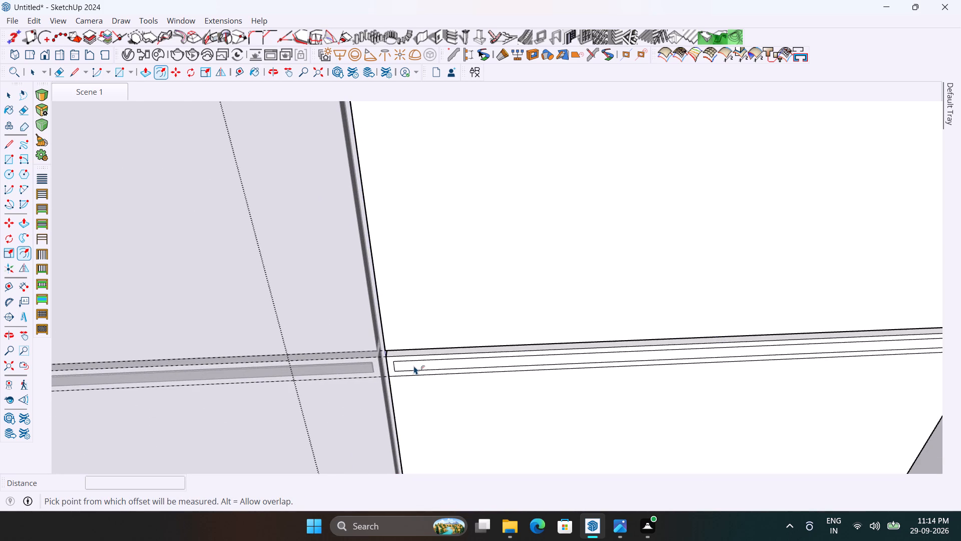
Push the inset rectangle of the lower handle strip 1/2" into the door, matching the adjoining door's groove.
{"action": "key", "text": "p"}
{"action": "scroll", "coordinate": [414, 366], "scroll_direction": "up", "scroll_amount": 4}
{"action": "left_click", "coordinate": [403, 364]}
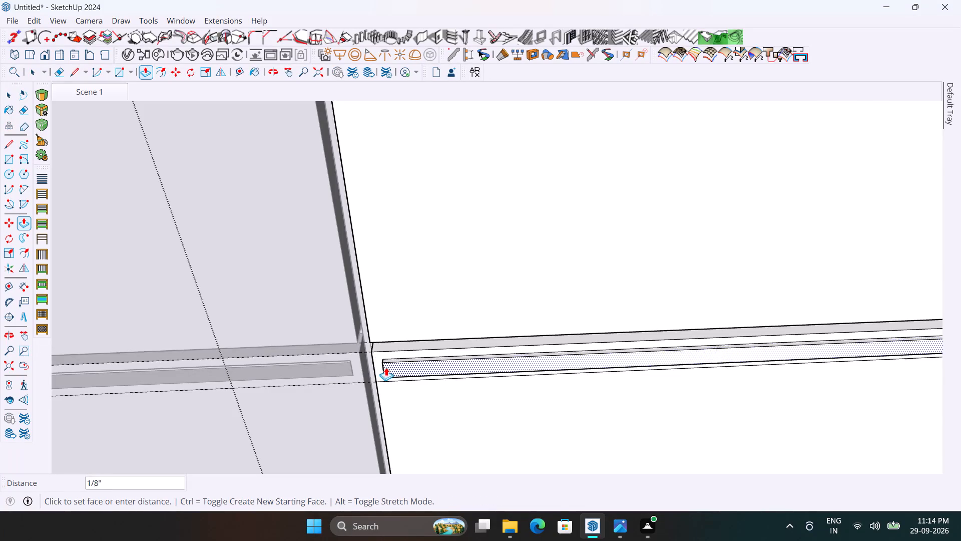
{"action": "scroll", "coordinate": [339, 366], "scroll_direction": "up", "scroll_amount": 13}
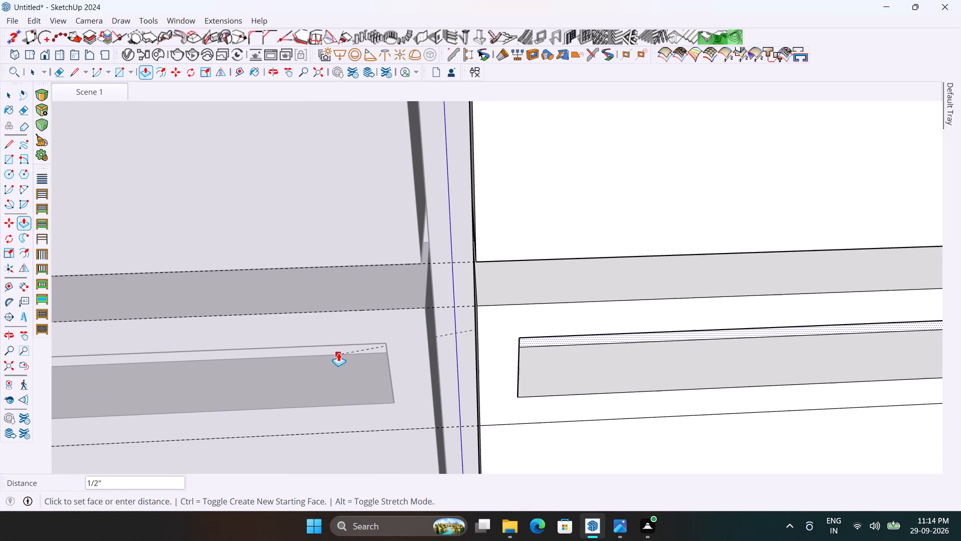
{"action": "left_click", "coordinate": [338, 353]}
{"action": "scroll", "coordinate": [322, 362], "scroll_direction": "down", "scroll_amount": 20}
{"action": "scroll", "coordinate": [322, 362], "scroll_direction": "down", "scroll_amount": 6}
Push the inset rectangle of the upper handle strip 1/2" into the door, matching the adjoining door's groove.
{"action": "key", "text": "space"}
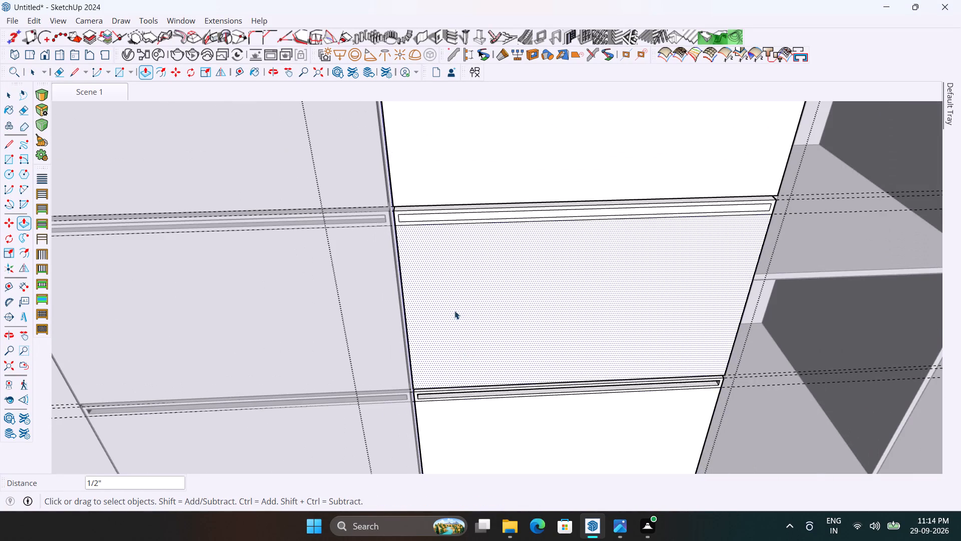
{"action": "scroll", "coordinate": [421, 218], "scroll_direction": "up", "scroll_amount": 8}
{"action": "key", "text": "p"}
{"action": "scroll", "coordinate": [395, 227], "scroll_direction": "up", "scroll_amount": 5}
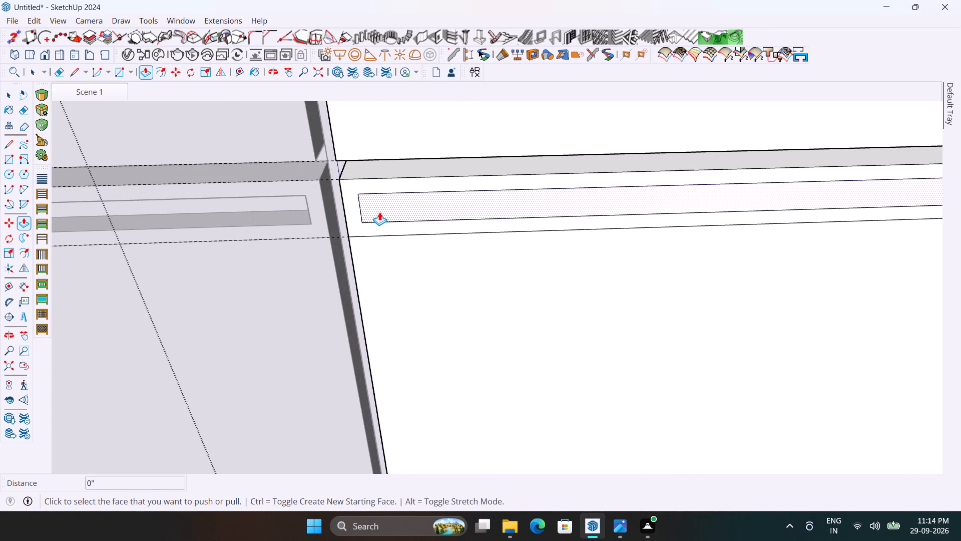
{"action": "left_click", "coordinate": [379, 212]}
{"action": "left_click", "coordinate": [296, 210]}
{"action": "scroll", "coordinate": [296, 210], "scroll_direction": "down", "scroll_amount": 15}
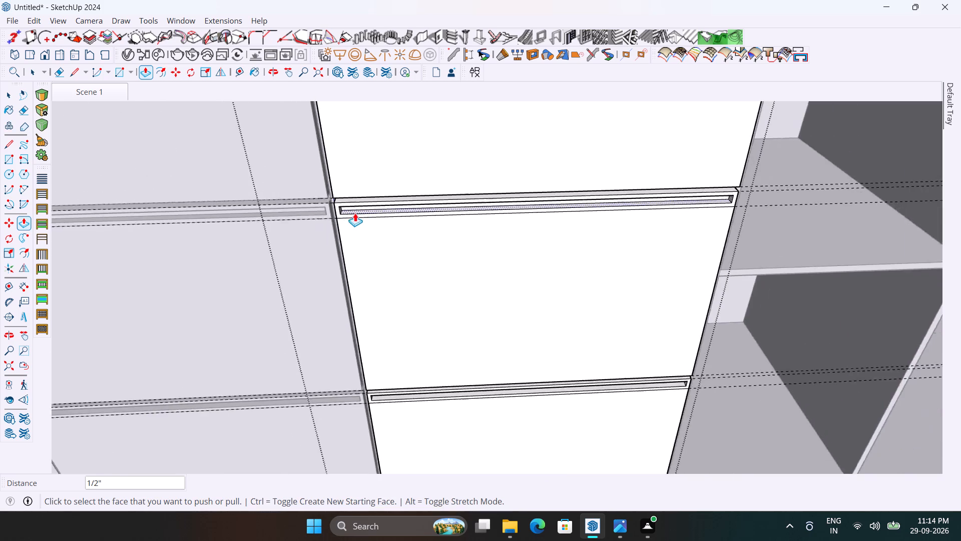
Finish editing the tall unit's door, return to the Scene 1 view and select the doorway panel beside the open shelves.
{"action": "scroll", "coordinate": [355, 213], "scroll_direction": "down", "scroll_amount": 8}
{"action": "key", "text": "space"}
{"action": "left_click", "coordinate": [676, 319]}
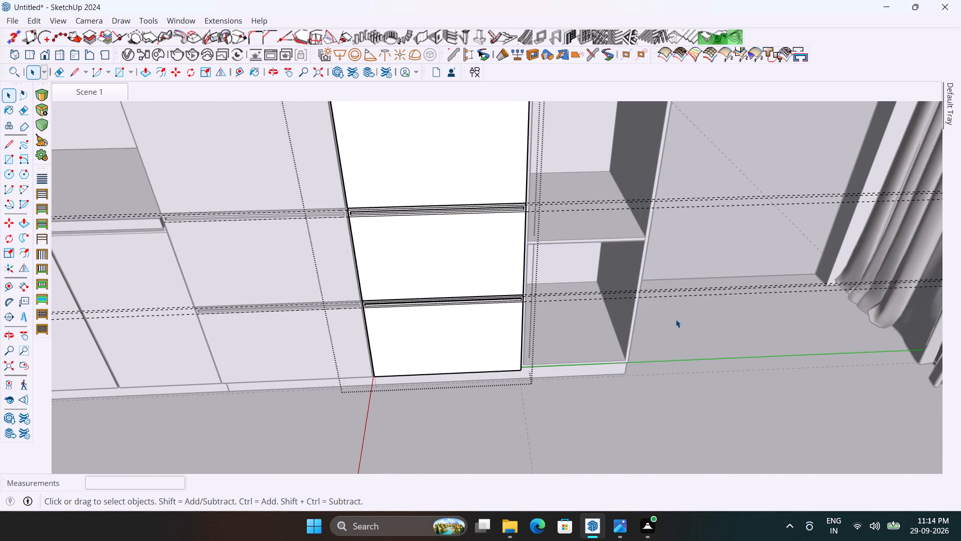
{"action": "scroll", "coordinate": [595, 277], "scroll_direction": "down", "scroll_amount": 7}
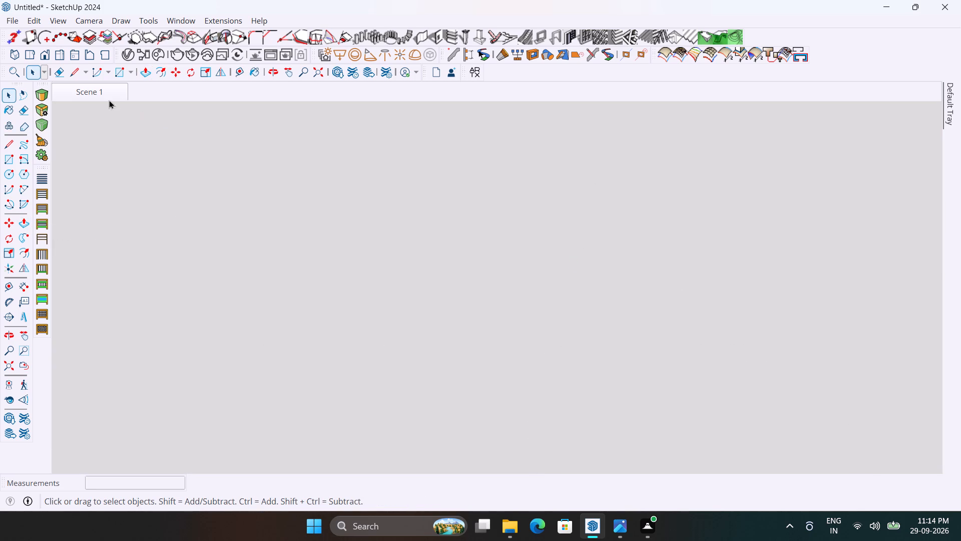
{"action": "left_click", "coordinate": [101, 92]}
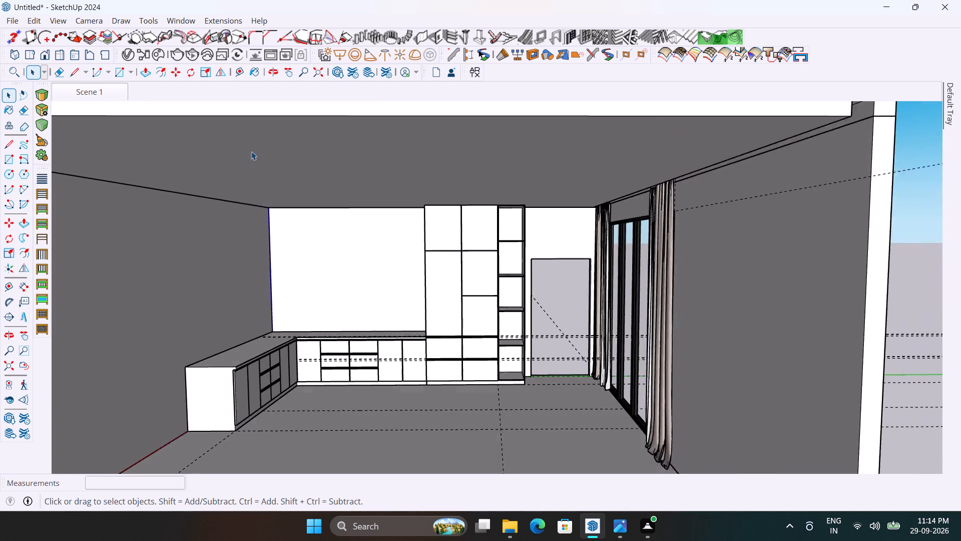
{"action": "left_click", "coordinate": [585, 309]}
{"action": "left_click", "coordinate": [547, 308]}
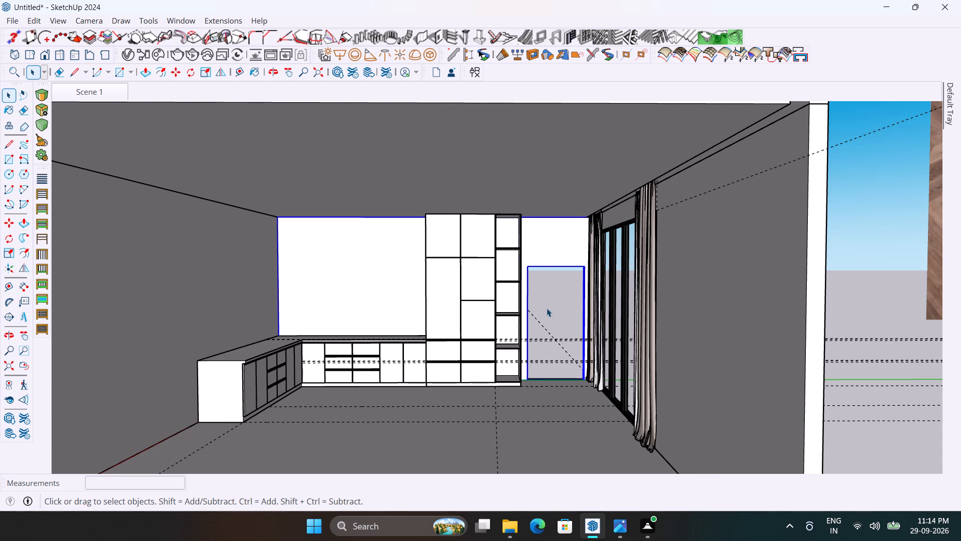
{"action": "scroll", "coordinate": [547, 309], "scroll_direction": "up", "scroll_amount": 4}
Search the 3D Warehouse models for "door".
{"action": "left_click", "coordinate": [333, 74]}
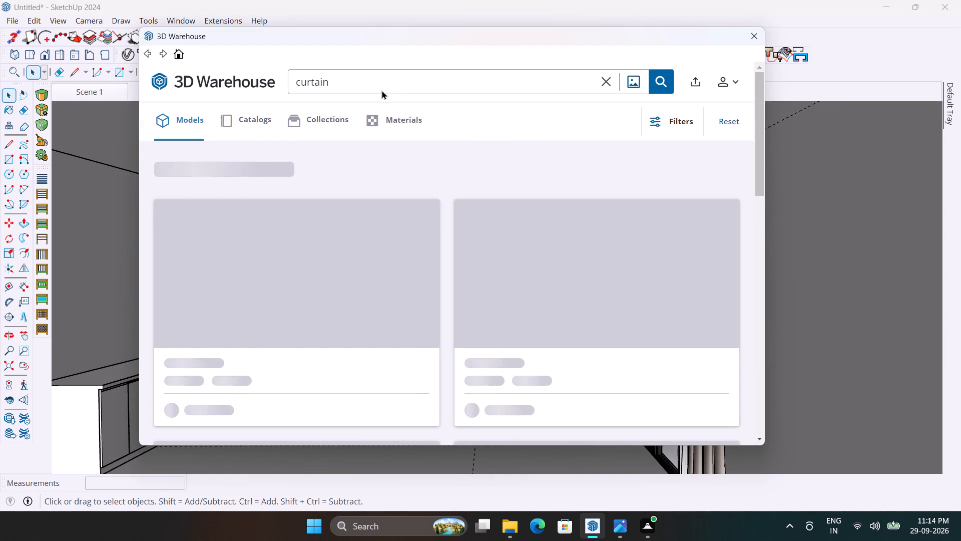
{"action": "left_click", "coordinate": [381, 85]}
{"action": "left_click", "coordinate": [324, 85]}
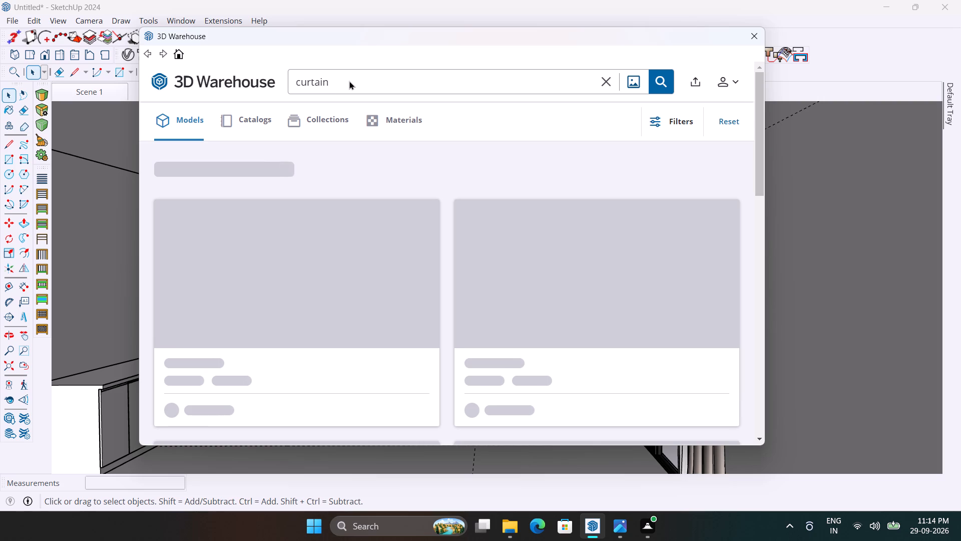
{"action": "left_click", "coordinate": [342, 87]}
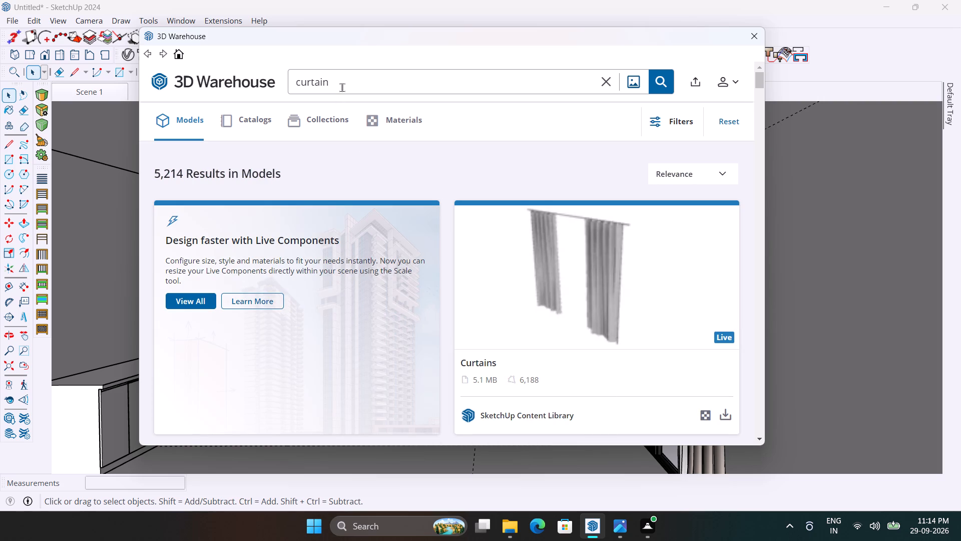
{"action": "key", "text": "BackSpace"}
{"action": "key", "text": "BackSpace"}
{"action": "key", "text": "BackSpace"}
{"action": "key", "text": "BackSpace"}
{"action": "key", "text": "BackSpace"}
{"action": "key", "text": "BackSpace"}
{"action": "key", "text": "BackSpace"}
{"action": "type", "text": "doo"}
{"action": "key", "text": "r"}
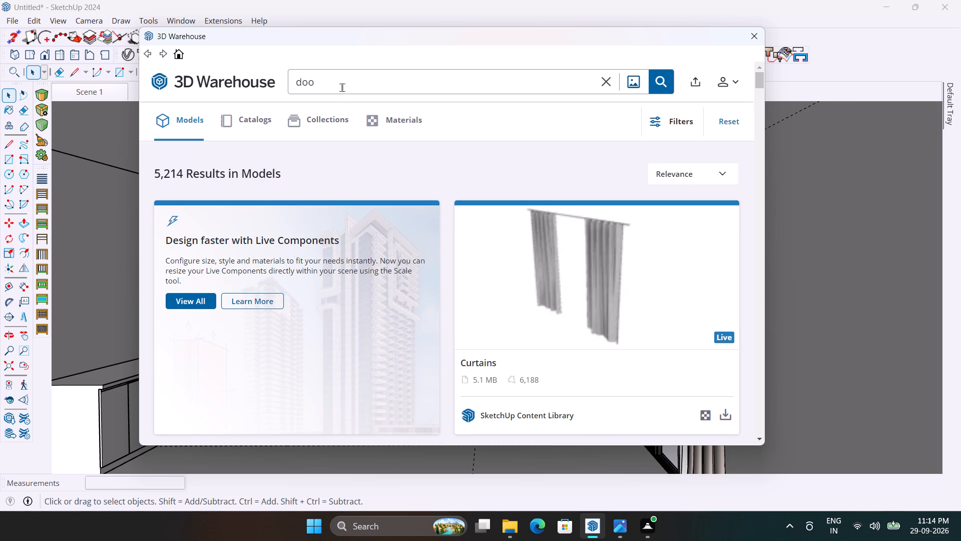
{"action": "key", "text": "Return"}
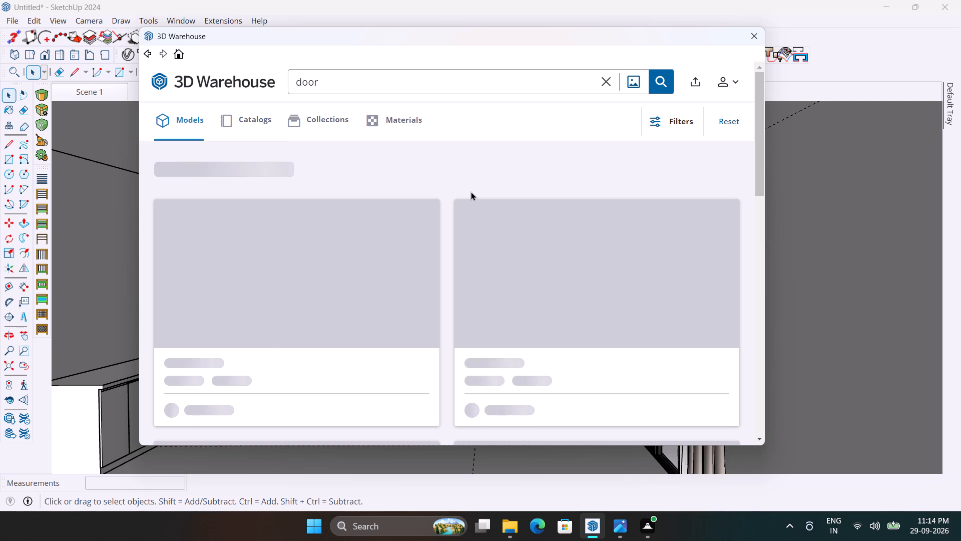
Browse the 3D Warehouse door results for a model that suits the kitchen doorway.
{"action": "scroll", "coordinate": [514, 277], "scroll_direction": "down", "scroll_amount": 1}
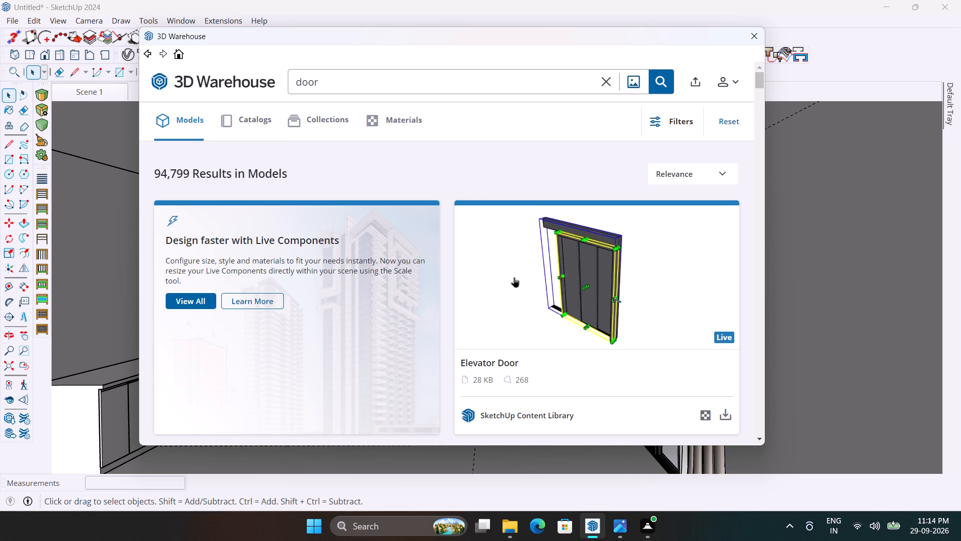
{"action": "scroll", "coordinate": [514, 277], "scroll_direction": "down", "scroll_amount": 2}
{"action": "scroll", "coordinate": [514, 277], "scroll_direction": "up", "scroll_amount": 3}
{"action": "scroll", "coordinate": [514, 277], "scroll_direction": "down", "scroll_amount": 4}
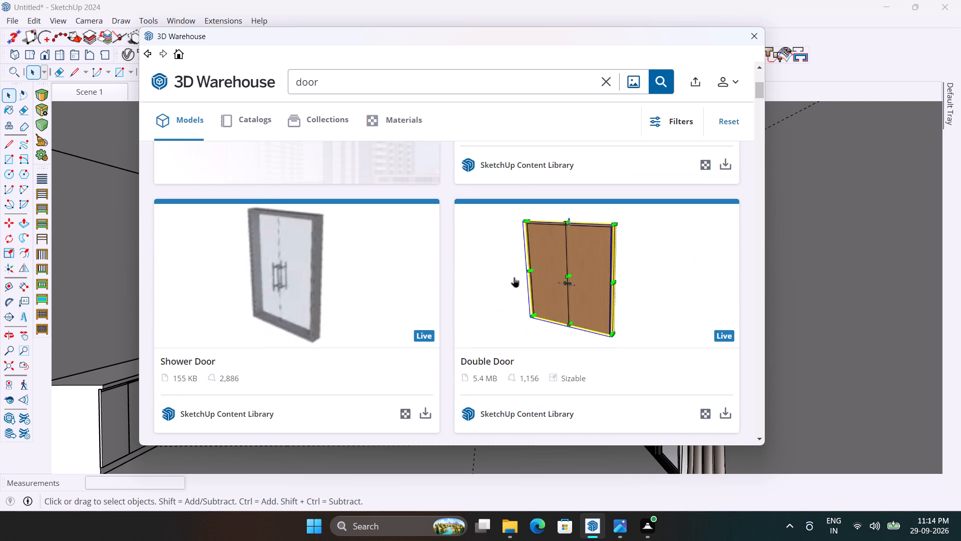
{"action": "scroll", "coordinate": [514, 277], "scroll_direction": "down", "scroll_amount": 5}
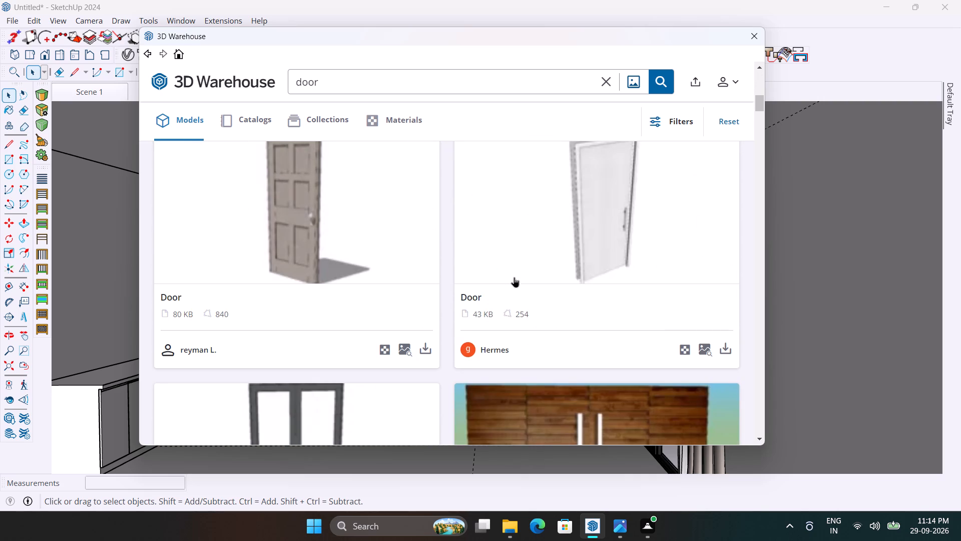
{"action": "scroll", "coordinate": [514, 277], "scroll_direction": "down", "scroll_amount": 11}
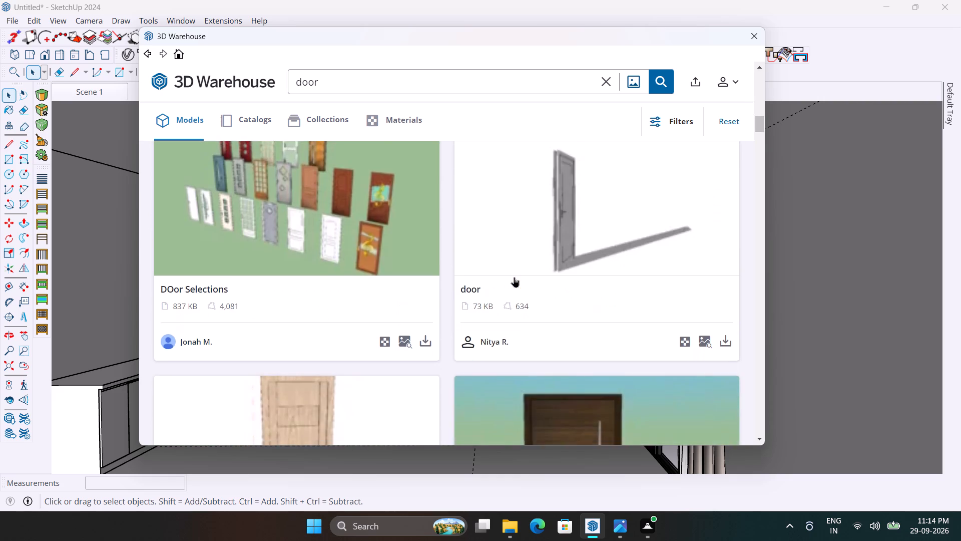
{"action": "scroll", "coordinate": [514, 277], "scroll_direction": "down", "scroll_amount": 2}
{"action": "scroll", "coordinate": [514, 277], "scroll_direction": "up", "scroll_amount": 3}
{"action": "scroll", "coordinate": [514, 277], "scroll_direction": "down", "scroll_amount": 6}
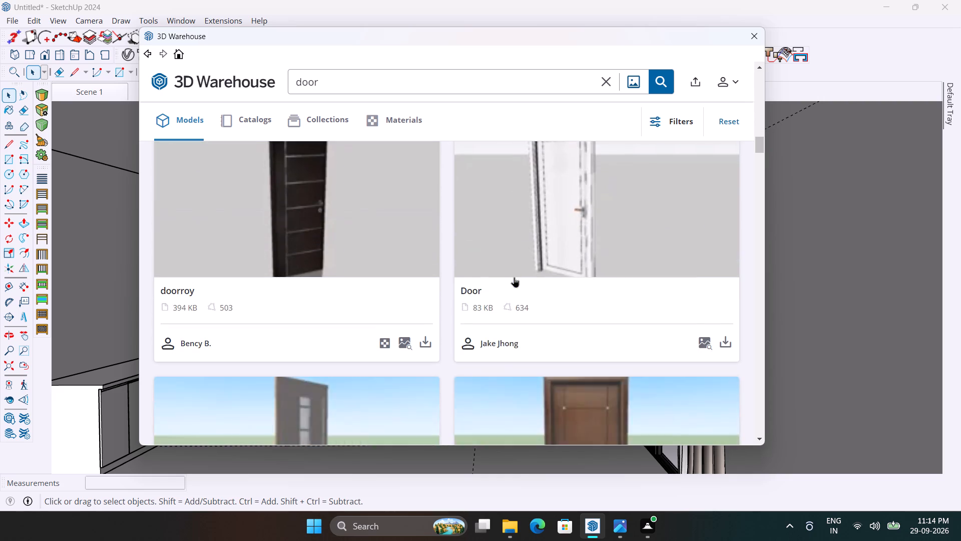
{"action": "scroll", "coordinate": [514, 277], "scroll_direction": "down", "scroll_amount": 16}
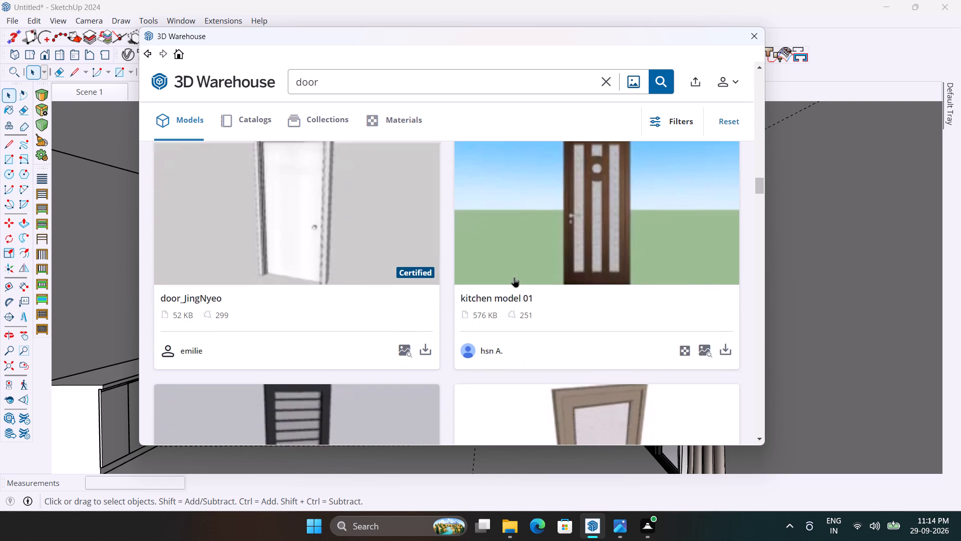
{"action": "scroll", "coordinate": [514, 277], "scroll_direction": "down", "scroll_amount": 2}
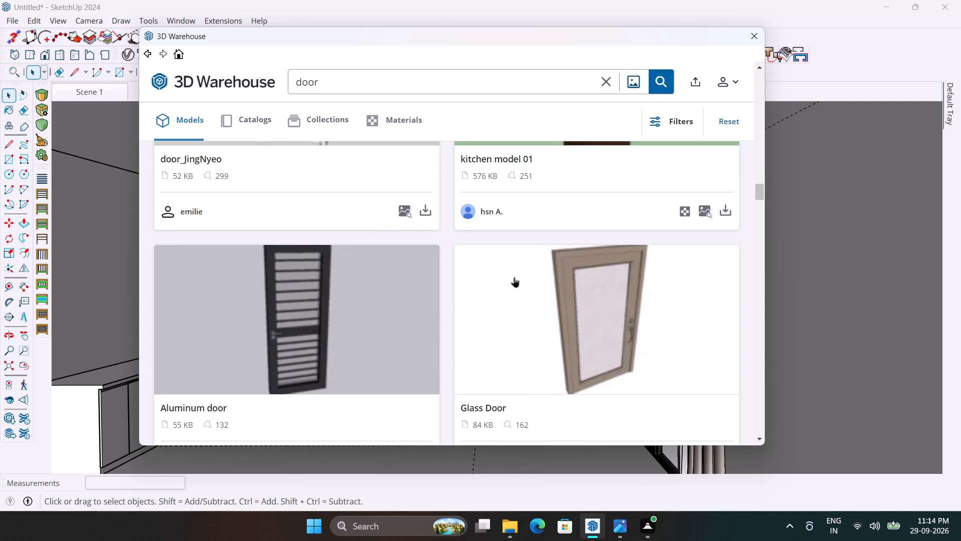
{"action": "scroll", "coordinate": [514, 277], "scroll_direction": "down", "scroll_amount": 8}
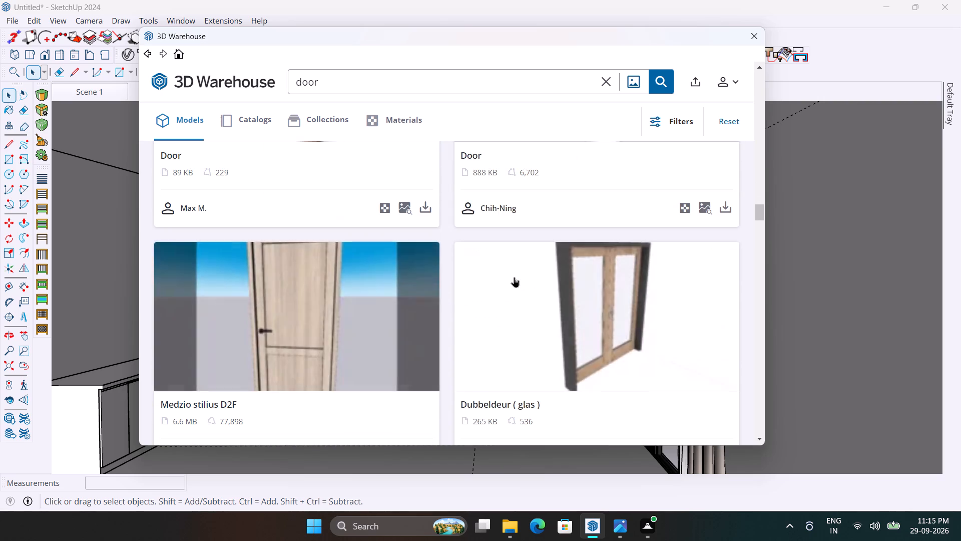
{"action": "scroll", "coordinate": [514, 277], "scroll_direction": "up", "scroll_amount": 10}
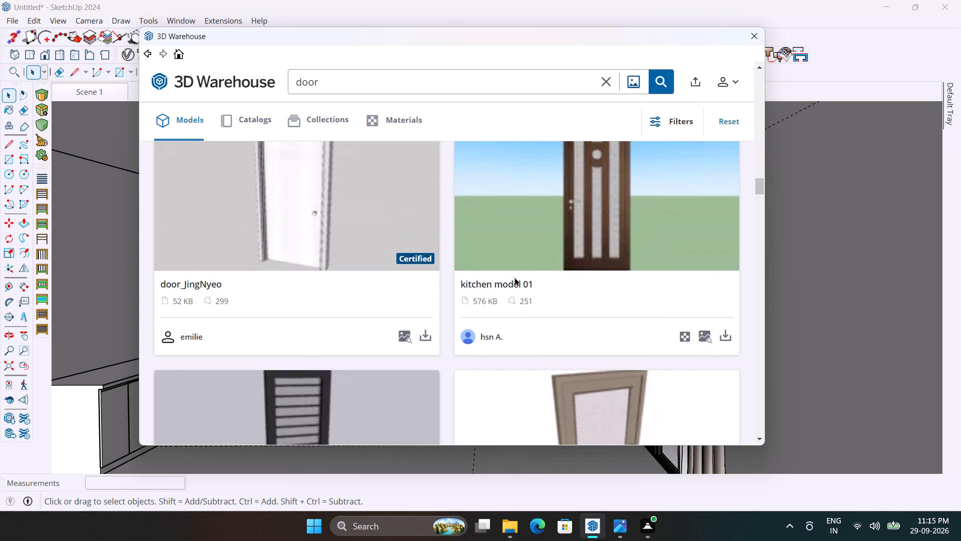
Load the "kitchen model 01" door directly into the model and place it on the floor at the doorway beside the open shelves.
{"action": "left_click", "coordinate": [730, 335]}
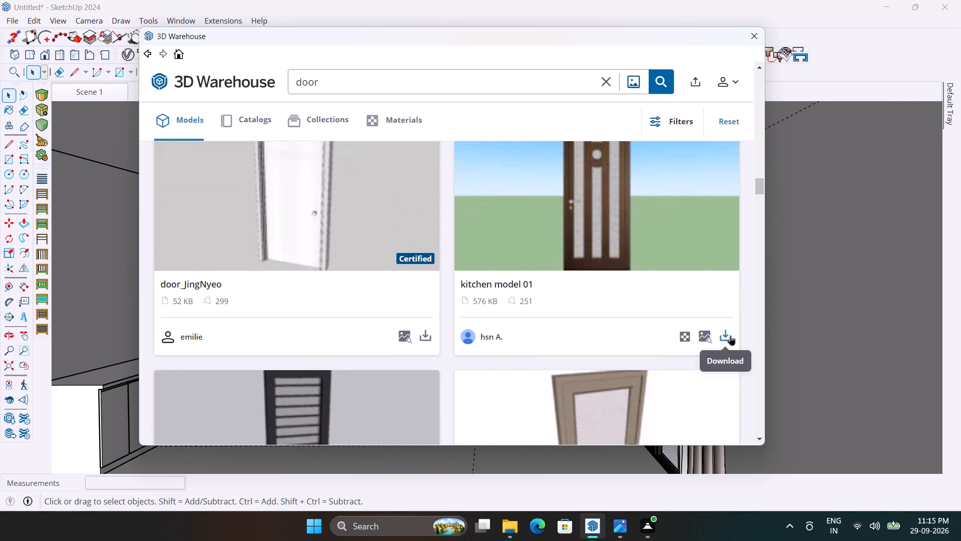
{"action": "left_click", "coordinate": [410, 253]}
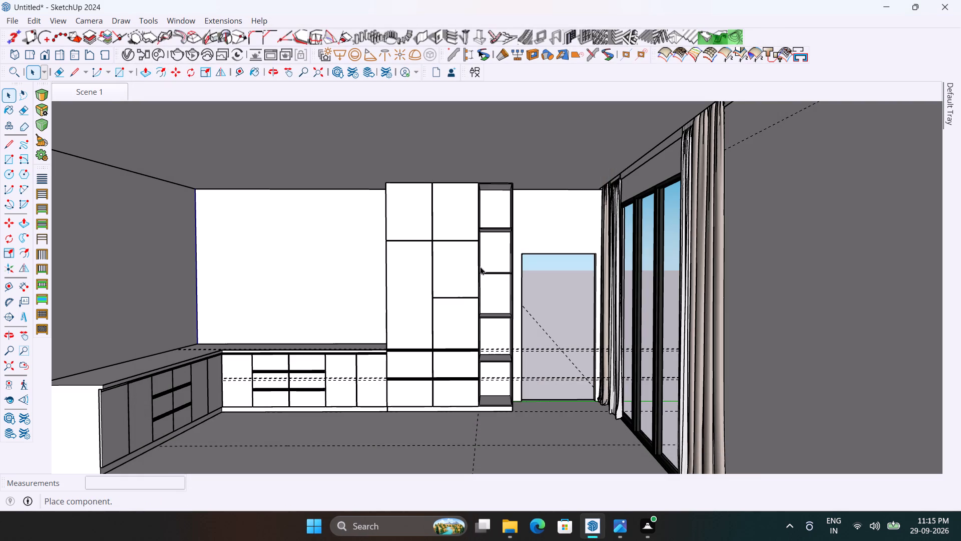
{"action": "scroll", "coordinate": [536, 306], "scroll_direction": "down", "scroll_amount": 3}
{"action": "scroll", "coordinate": [601, 388], "scroll_direction": "up", "scroll_amount": 5}
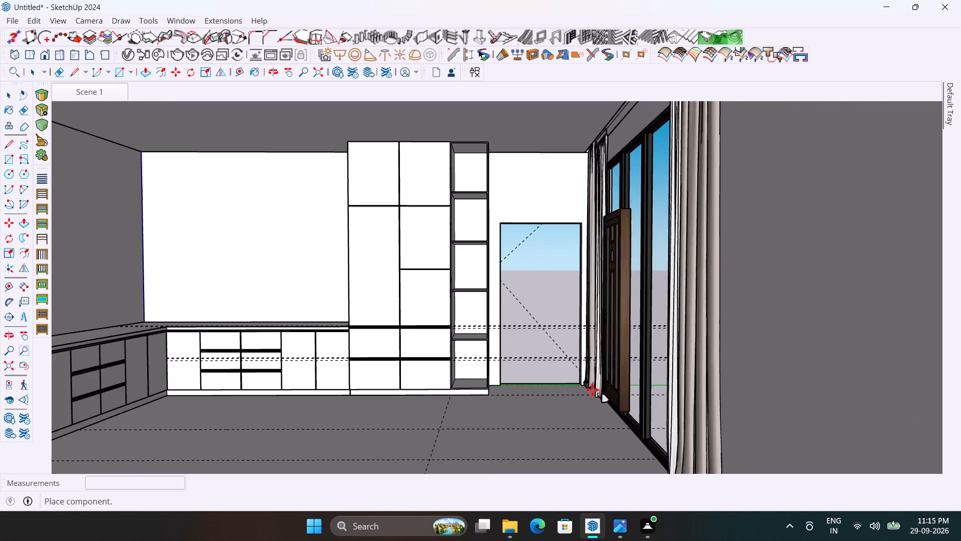
{"action": "scroll", "coordinate": [582, 390], "scroll_direction": "up", "scroll_amount": 9}
{"action": "middle_click_drag", "start_coordinate": [582, 390], "coordinate": [543, 528]}
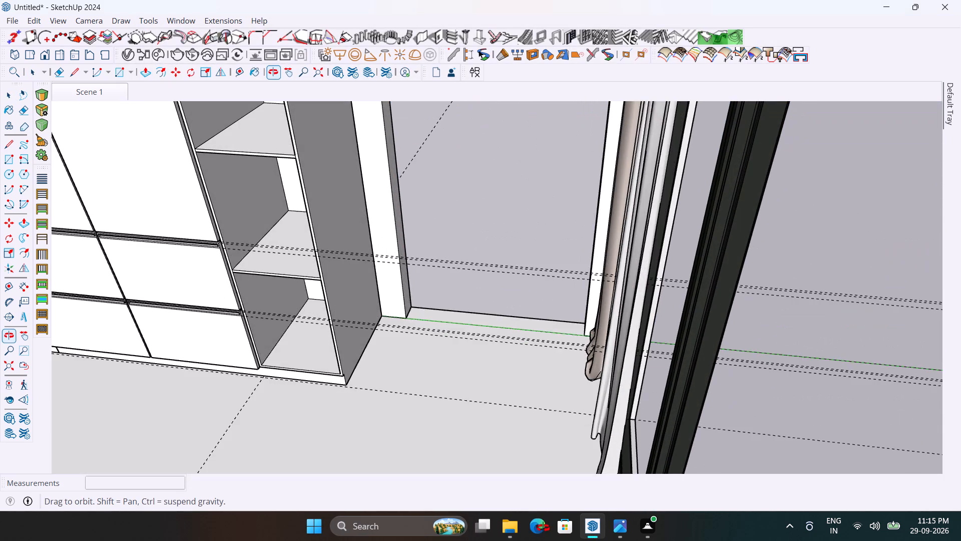
{"action": "middle_click_drag", "start_coordinate": [543, 528], "coordinate": [543, 529]}
{"action": "scroll", "coordinate": [431, 356], "scroll_direction": "up", "scroll_amount": 2}
{"action": "left_click", "coordinate": [433, 330]}
Rotate the placed door on the floor plane about its bottom corner until it is parallel to the doorway wall.
{"action": "scroll", "coordinate": [497, 266], "scroll_direction": "down", "scroll_amount": 3}
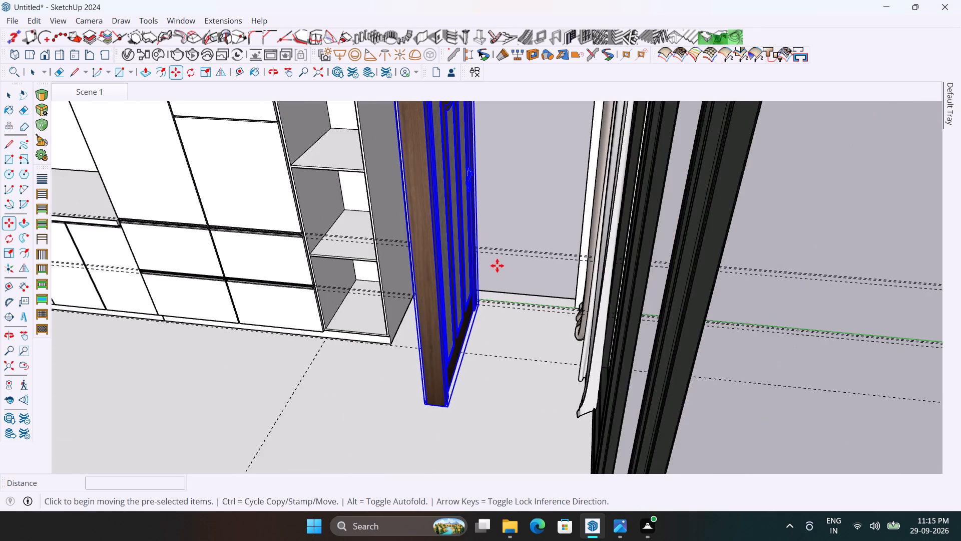
{"action": "scroll", "coordinate": [497, 265], "scroll_direction": "down", "scroll_amount": 4}
{"action": "scroll", "coordinate": [453, 361], "scroll_direction": "up", "scroll_amount": 7}
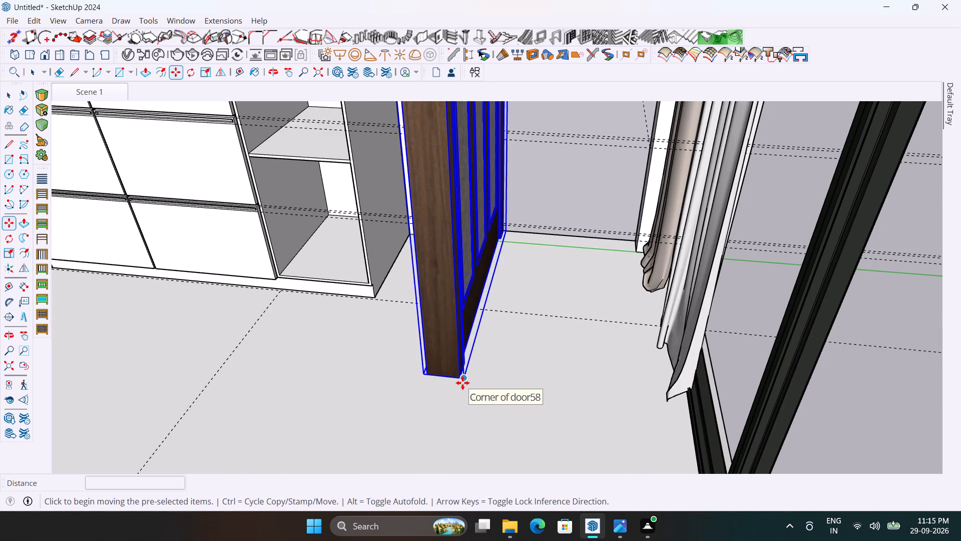
{"action": "key", "text": "q"}
{"action": "left_click", "coordinate": [466, 378]}
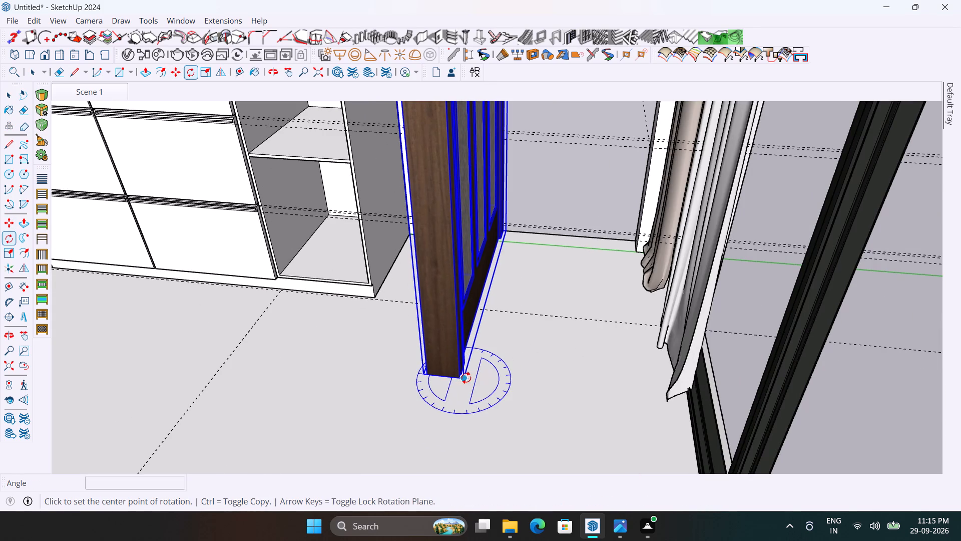
{"action": "left_click", "coordinate": [438, 443]}
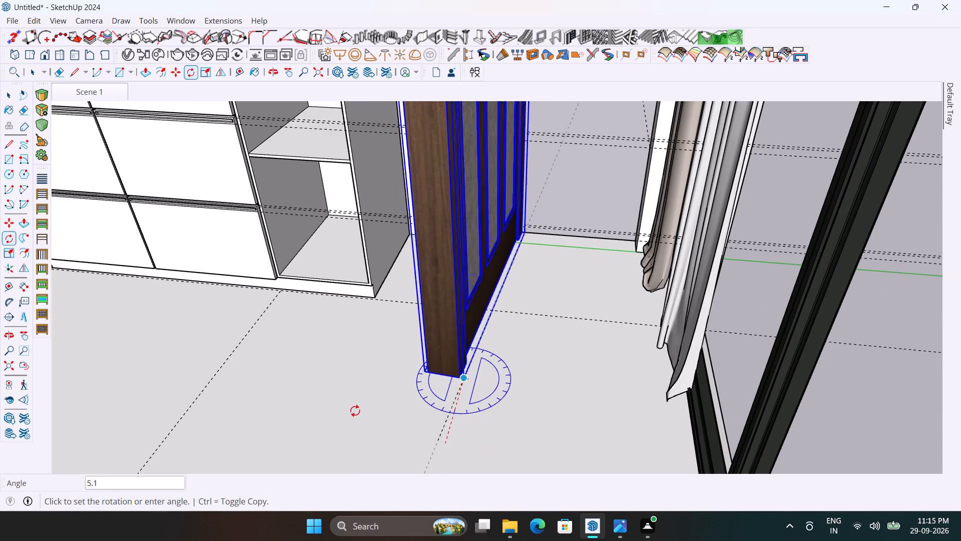
{"action": "left_click", "coordinate": [339, 363]}
{"action": "scroll", "coordinate": [495, 369], "scroll_direction": "down", "scroll_amount": 3}
{"action": "scroll", "coordinate": [417, 381], "scroll_direction": "up", "scroll_amount": 3}
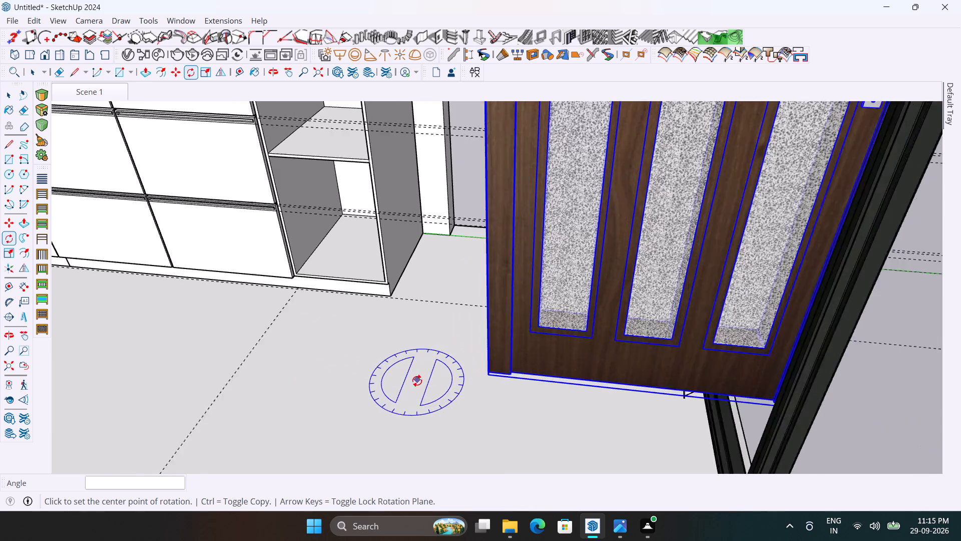
Move the door by its bottom corner onto the doorway's bottom corner on the open-shelf side.
{"action": "key", "text": "m"}
{"action": "scroll", "coordinate": [456, 375], "scroll_direction": "up", "scroll_amount": 3}
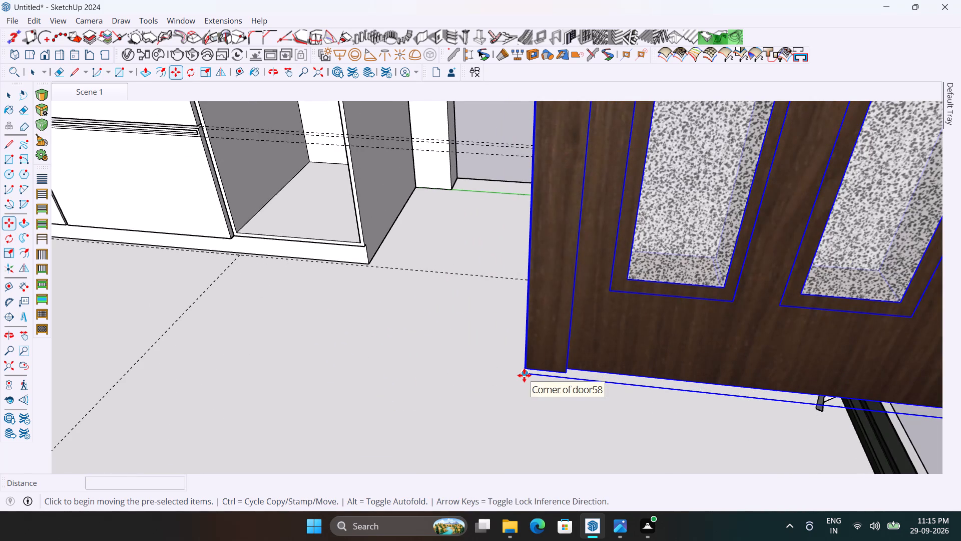
{"action": "scroll", "coordinate": [524, 375], "scroll_direction": "up", "scroll_amount": 7}
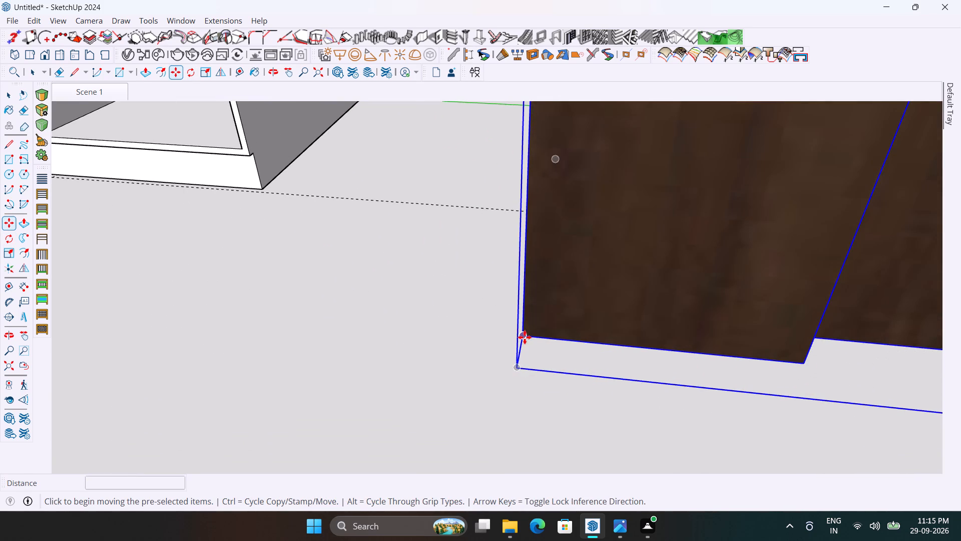
{"action": "left_click", "coordinate": [525, 337]}
{"action": "scroll", "coordinate": [558, 364], "scroll_direction": "down", "scroll_amount": 8}
{"action": "scroll", "coordinate": [440, 113], "scroll_direction": "up", "scroll_amount": 5}
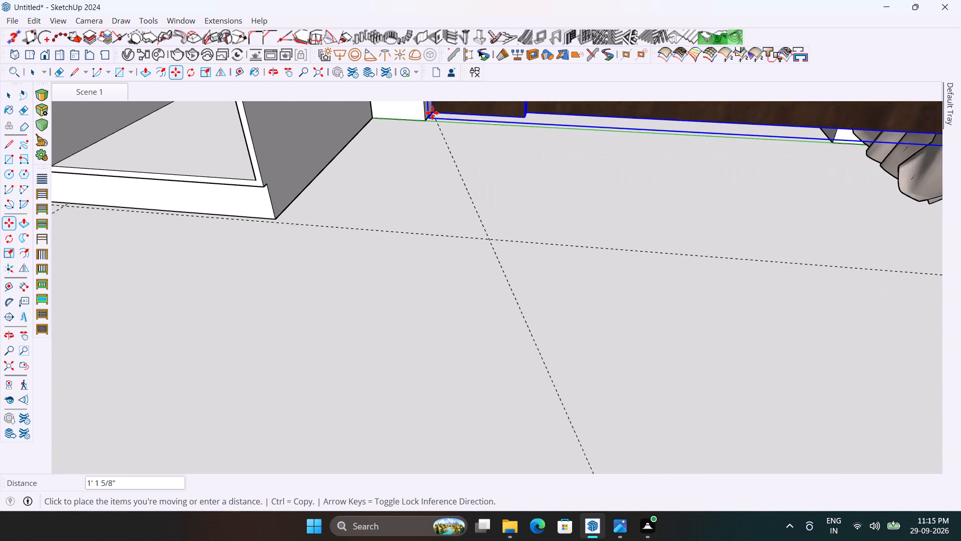
{"action": "scroll", "coordinate": [432, 113], "scroll_direction": "up", "scroll_amount": 6}
{"action": "middle_click_drag", "start_coordinate": [429, 136], "coordinate": [440, 203]}
{"action": "scroll", "coordinate": [427, 162], "scroll_direction": "down", "scroll_amount": 10}
{"action": "scroll", "coordinate": [422, 114], "scroll_direction": "up", "scroll_amount": 5}
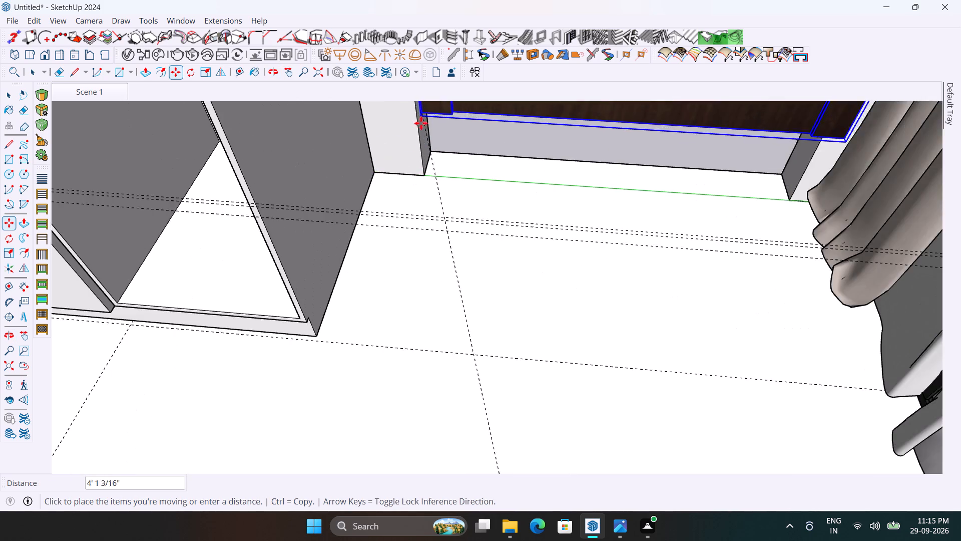
{"action": "scroll", "coordinate": [420, 142], "scroll_direction": "up", "scroll_amount": 8}
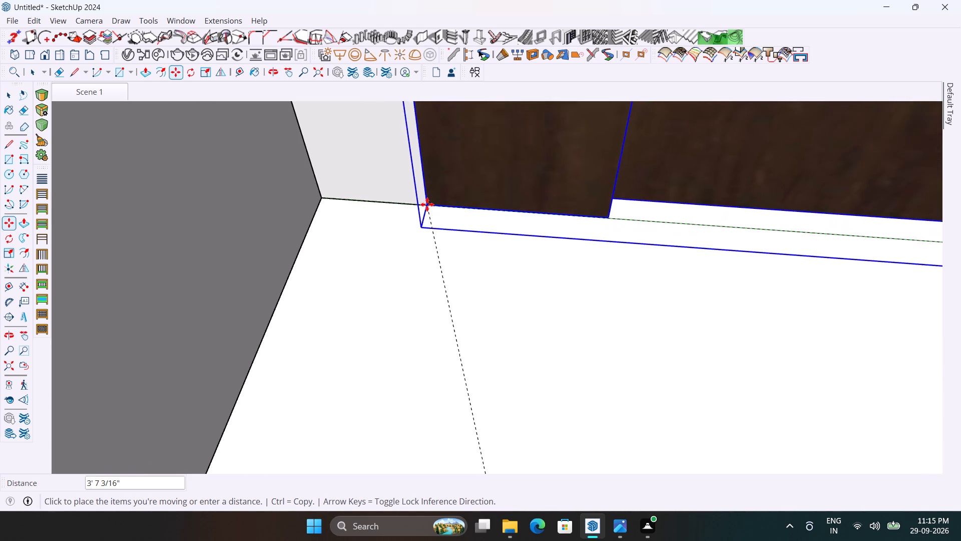
{"action": "scroll", "coordinate": [438, 204], "scroll_direction": "up", "scroll_amount": 9}
{"action": "left_click", "coordinate": [423, 206]}
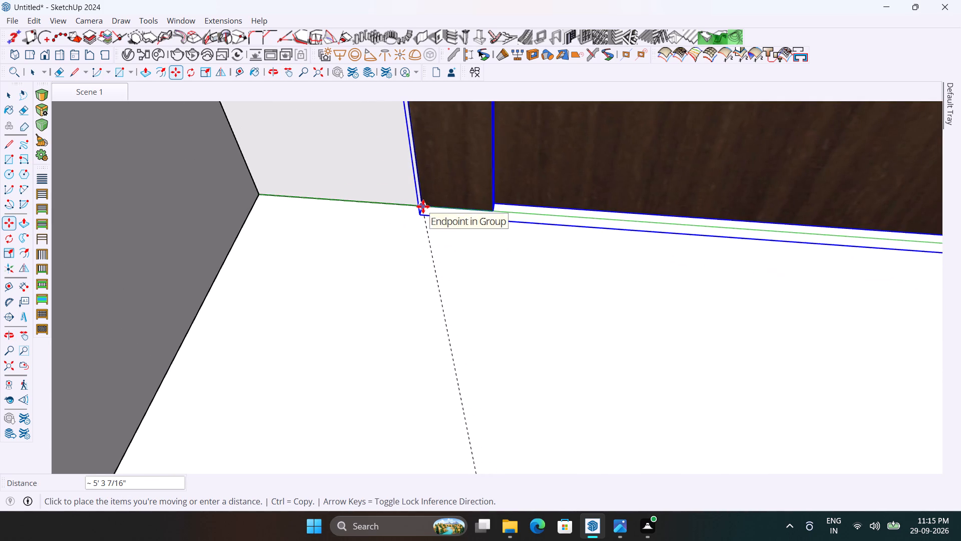
Scale the door's width along the red direction so it spans the doorway up to the curtain-side jamb.
{"action": "scroll", "coordinate": [363, 247], "scroll_direction": "down", "scroll_amount": 13}
{"action": "scroll", "coordinate": [407, 262], "scroll_direction": "down", "scroll_amount": 1}
{"action": "middle_click_drag", "start_coordinate": [655, 293], "coordinate": [581, 244]}
{"action": "scroll", "coordinate": [557, 318], "scroll_direction": "down", "scroll_amount": 7}
{"action": "scroll", "coordinate": [651, 132], "scroll_direction": "up", "scroll_amount": 2}
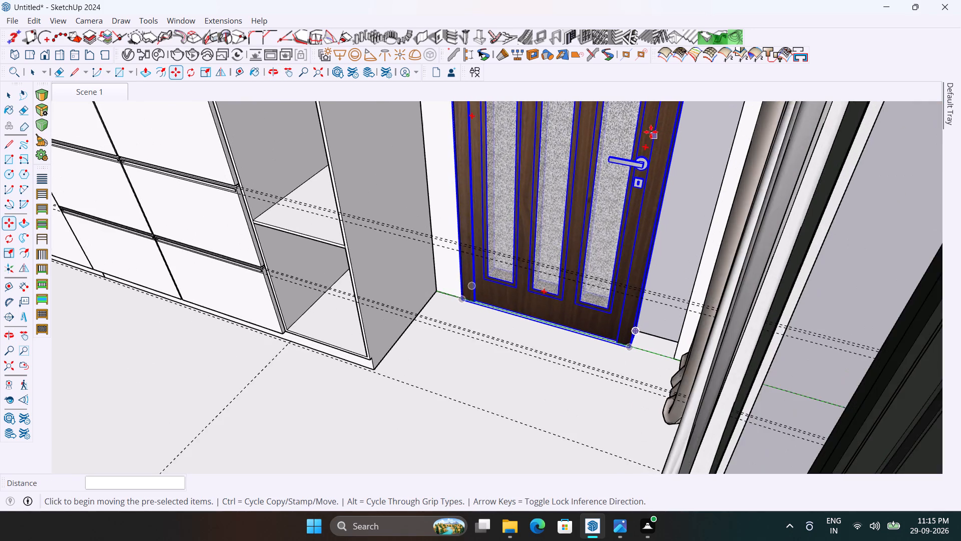
{"action": "scroll", "coordinate": [590, 278], "scroll_direction": "down", "scroll_amount": 3}
{"action": "scroll", "coordinate": [653, 207], "scroll_direction": "up", "scroll_amount": 3}
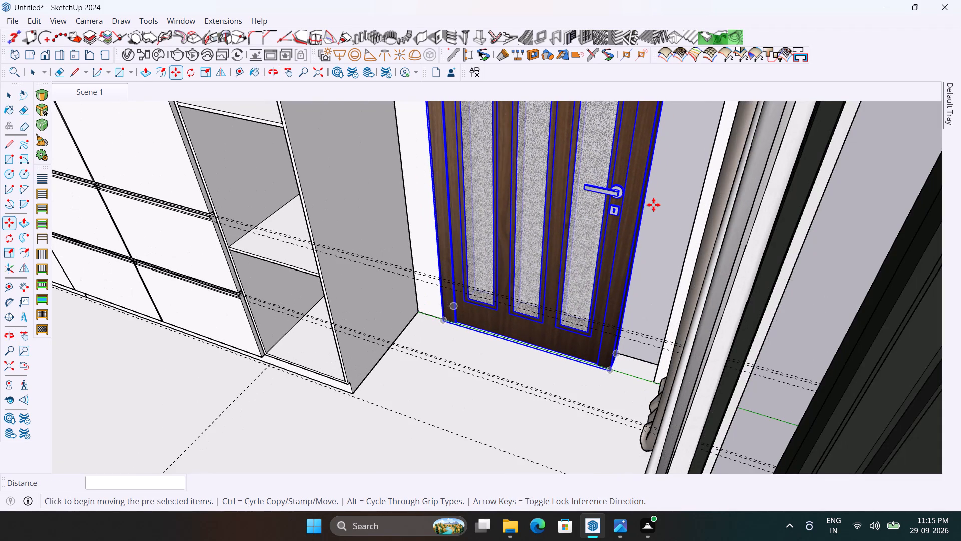
{"action": "key", "text": "s"}
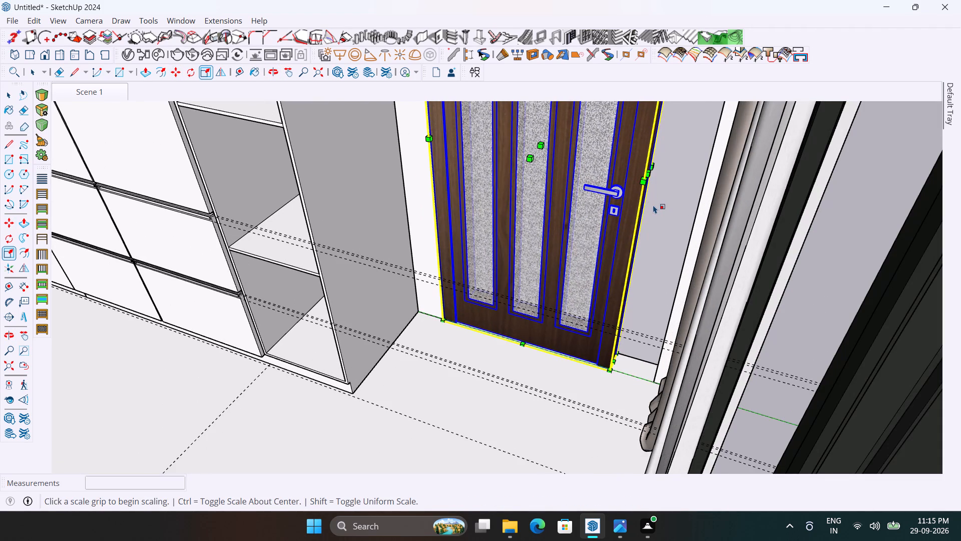
{"action": "scroll", "coordinate": [651, 213], "scroll_direction": "up", "scroll_amount": 2}
{"action": "left_click", "coordinate": [650, 167]}
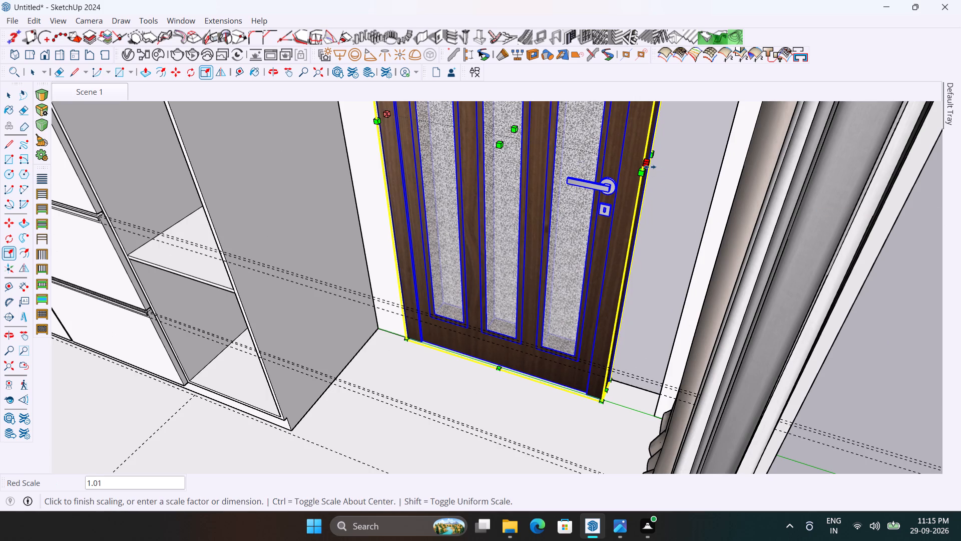
{"action": "left_click", "coordinate": [718, 178]}
{"action": "scroll", "coordinate": [620, 203], "scroll_direction": "down", "scroll_amount": 5}
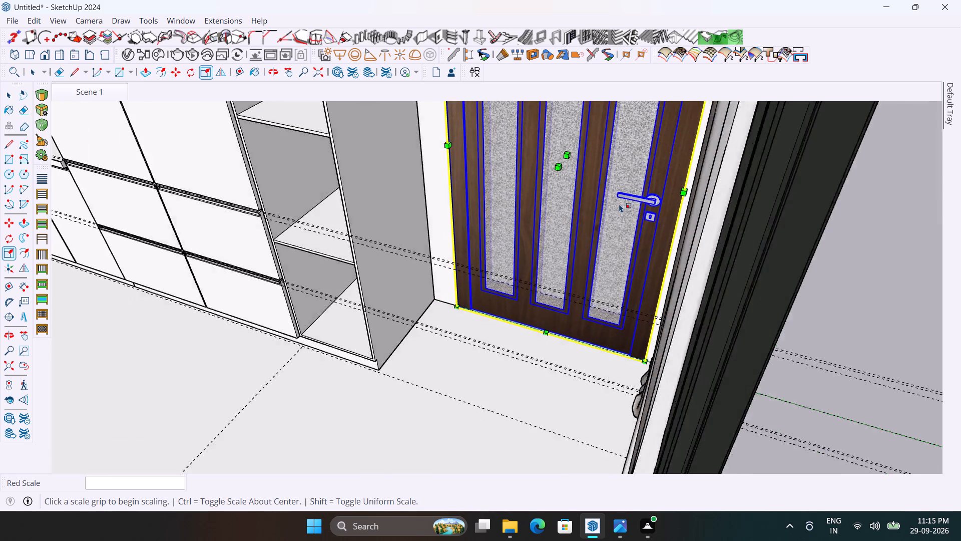
{"action": "scroll", "coordinate": [606, 286], "scroll_direction": "down", "scroll_amount": 6}
{"action": "scroll", "coordinate": [542, 270], "scroll_direction": "down", "scroll_amount": 7}
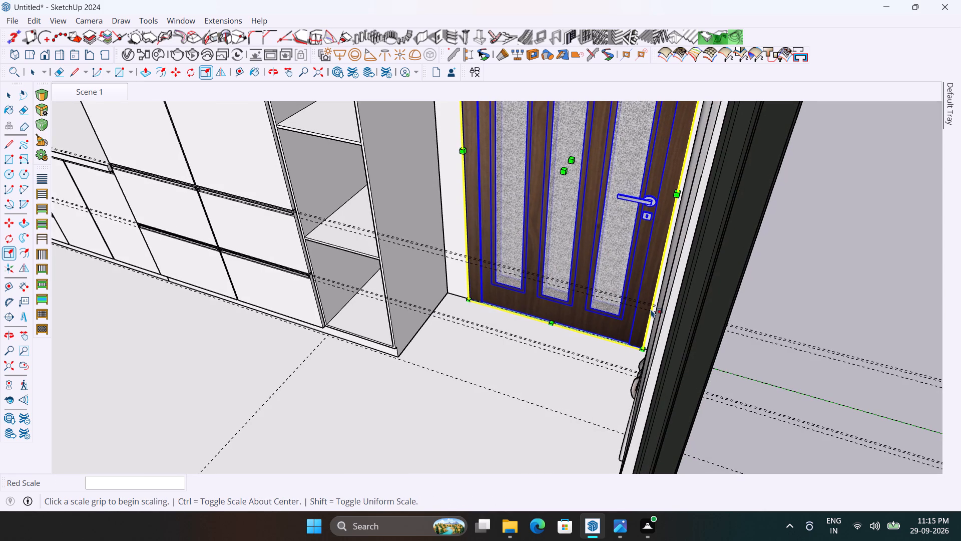
{"action": "scroll", "coordinate": [605, 259], "scroll_direction": "down", "scroll_amount": 15}
{"action": "middle_click_drag", "start_coordinate": [623, 310], "coordinate": [671, 218]}
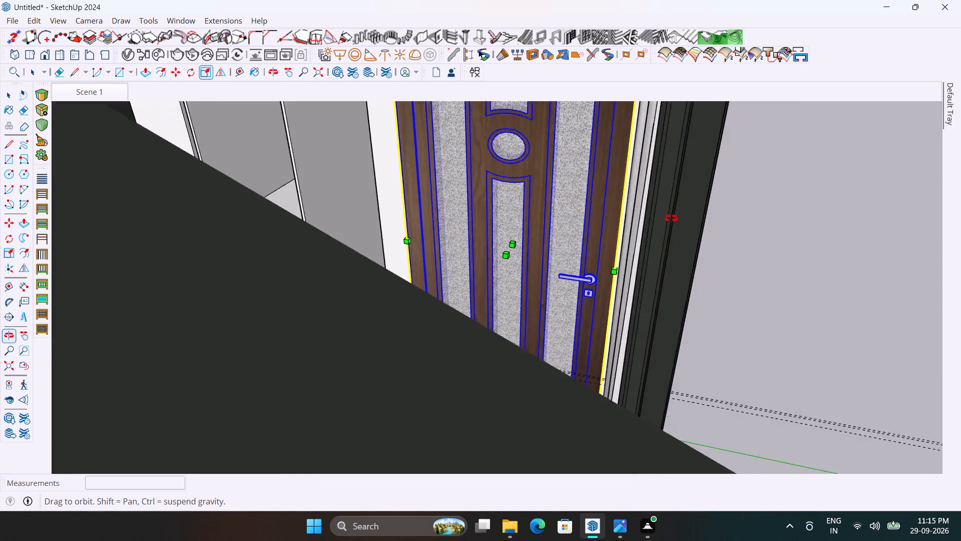
{"action": "middle_click_drag", "start_coordinate": [671, 218], "coordinate": [635, 119]}
{"action": "key", "text": "space"}
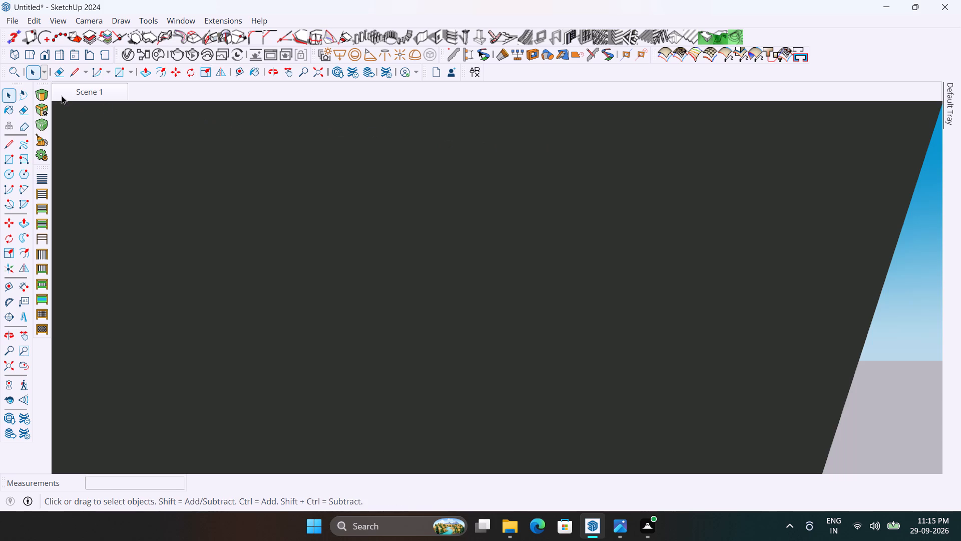
Scale the door's height along the blue direction up to the doorway's top edge, and deselect it.
{"action": "left_click", "coordinate": [64, 94]}
{"action": "scroll", "coordinate": [577, 344], "scroll_direction": "up", "scroll_amount": 1}
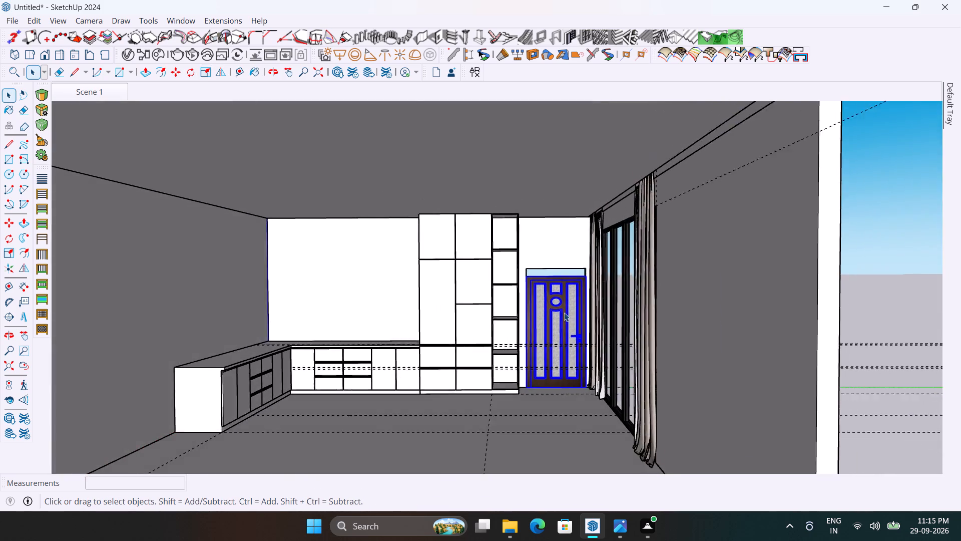
{"action": "scroll", "coordinate": [550, 279], "scroll_direction": "up", "scroll_amount": 9}
{"action": "middle_click_drag", "start_coordinate": [609, 312], "coordinate": [614, 378]}
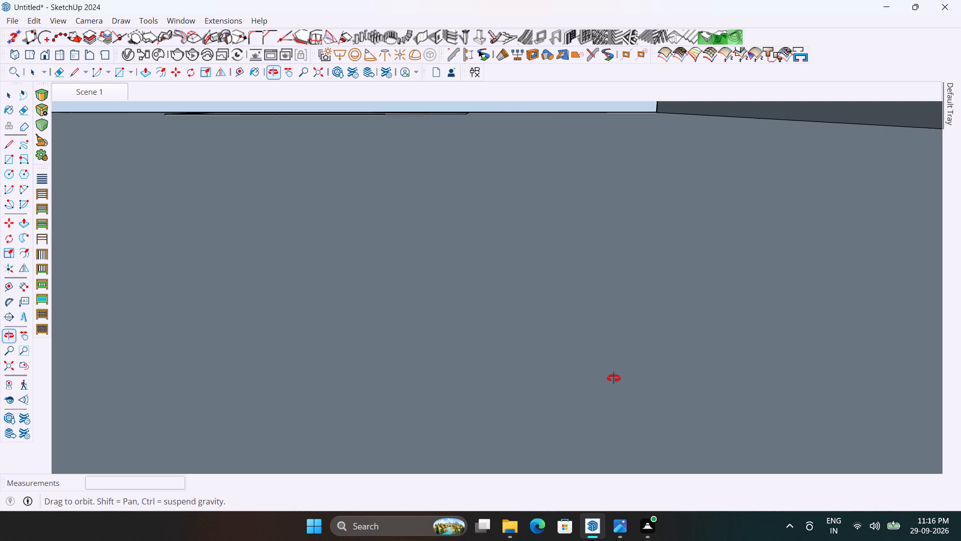
{"action": "middle_click_drag", "start_coordinate": [614, 378], "coordinate": [616, 380]}
{"action": "middle_click_drag", "start_coordinate": [614, 350], "coordinate": [629, 202]}
{"action": "scroll", "coordinate": [593, 250], "scroll_direction": "down", "scroll_amount": 7}
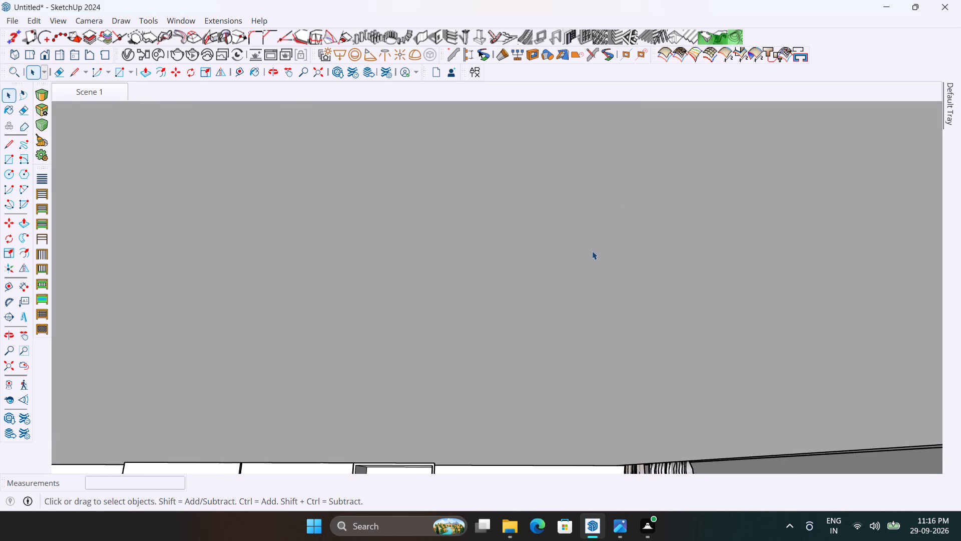
{"action": "scroll", "coordinate": [592, 251], "scroll_direction": "down", "scroll_amount": 10}
{"action": "scroll", "coordinate": [552, 187], "scroll_direction": "down", "scroll_amount": 20}
{"action": "scroll", "coordinate": [552, 187], "scroll_direction": "down", "scroll_amount": 4}
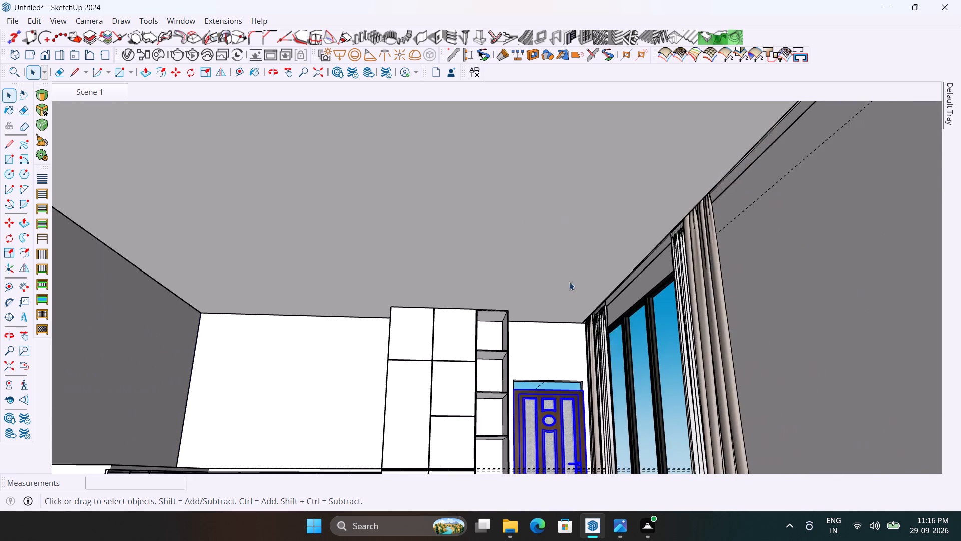
{"action": "scroll", "coordinate": [521, 467], "scroll_direction": "up", "scroll_amount": 5}
{"action": "scroll", "coordinate": [590, 285], "scroll_direction": "up", "scroll_amount": 5}
{"action": "middle_click_drag", "start_coordinate": [552, 383], "coordinate": [561, 392]}
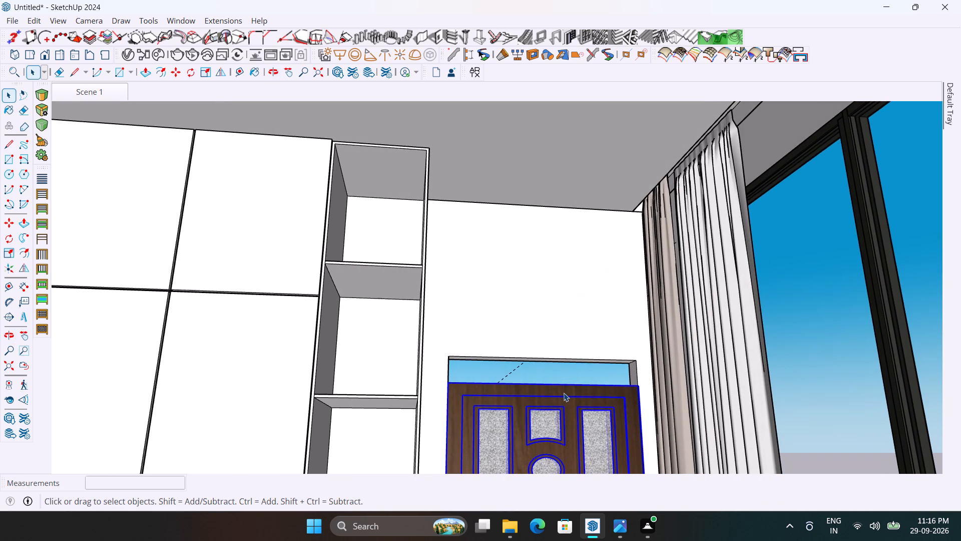
{"action": "key", "text": "s"}
{"action": "scroll", "coordinate": [544, 401], "scroll_direction": "up", "scroll_amount": 5}
{"action": "middle_click_drag", "start_coordinate": [545, 386], "coordinate": [545, 432]}
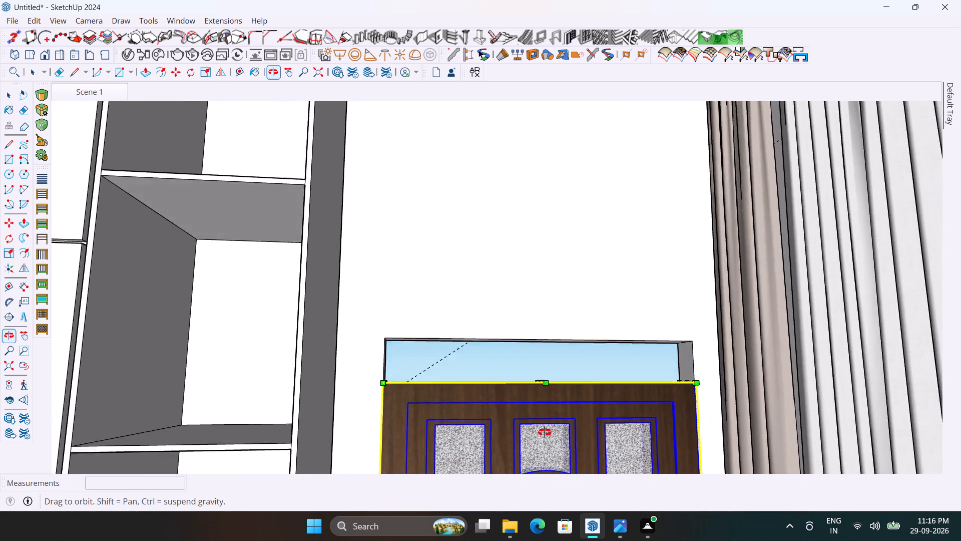
{"action": "middle_click_drag", "start_coordinate": [545, 432], "coordinate": [541, 452]}
{"action": "scroll", "coordinate": [550, 394], "scroll_direction": "up", "scroll_amount": 4}
{"action": "left_click", "coordinate": [536, 385]}
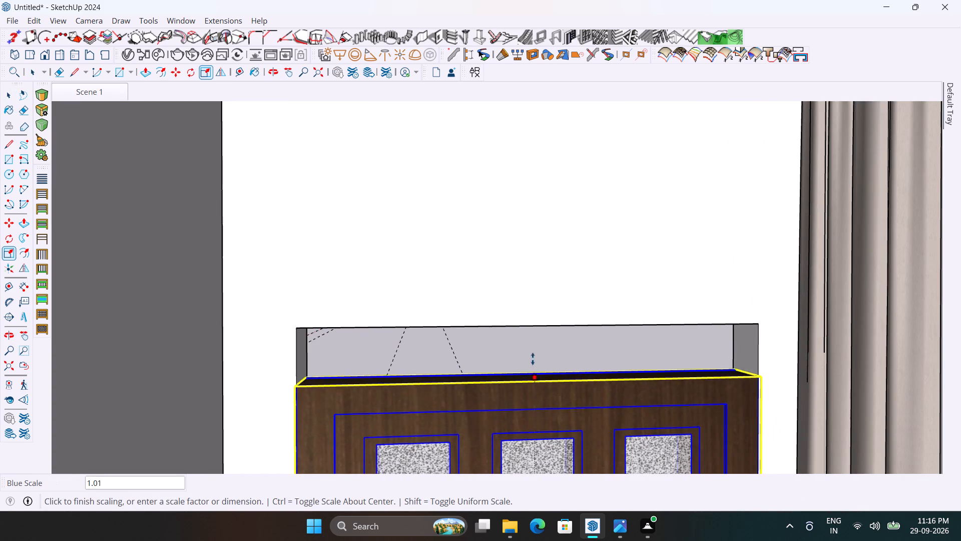
{"action": "left_click", "coordinate": [533, 327]}
{"action": "scroll", "coordinate": [533, 260], "scroll_direction": "down", "scroll_amount": 3}
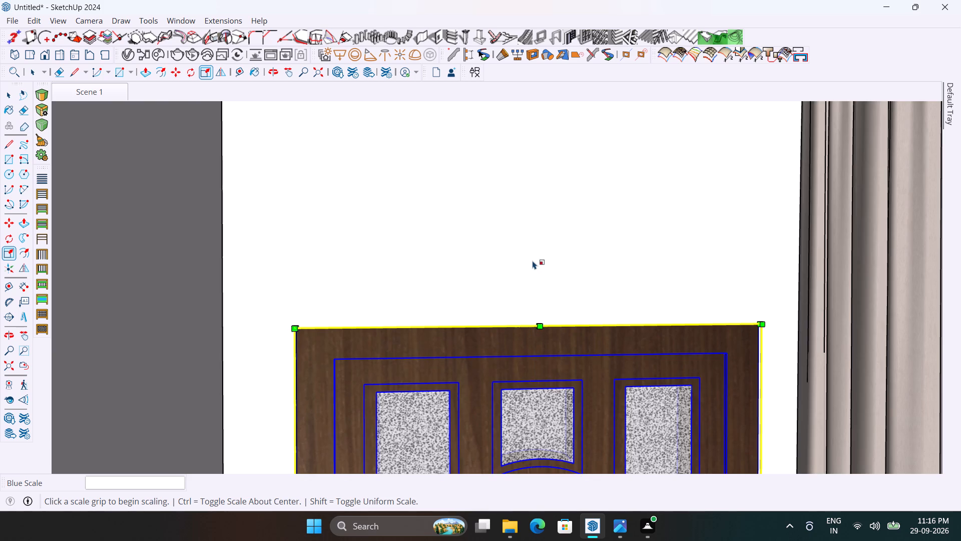
{"action": "scroll", "coordinate": [533, 260], "scroll_direction": "down", "scroll_amount": 13}
{"action": "key", "text": "space"}
{"action": "scroll", "coordinate": [630, 304], "scroll_direction": "down", "scroll_amount": 7}
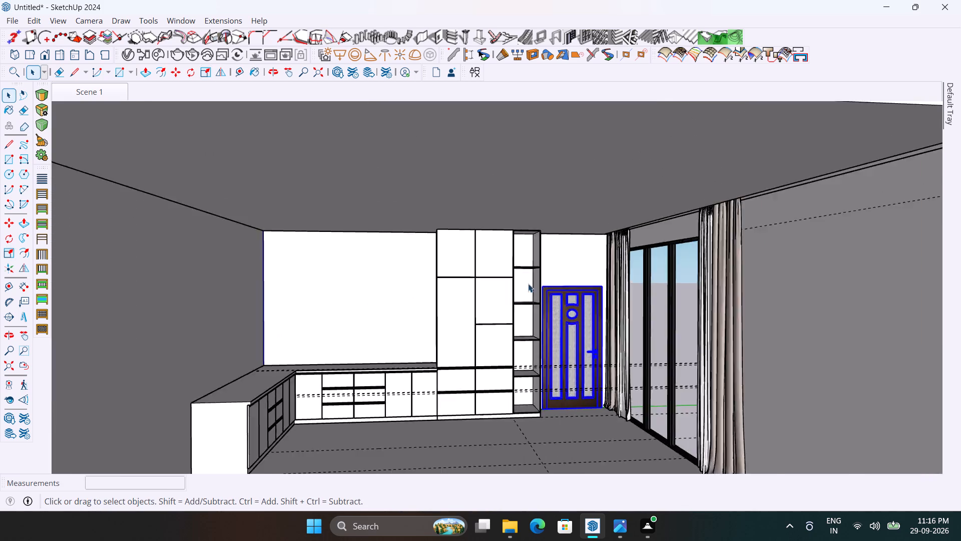
{"action": "scroll", "coordinate": [528, 284], "scroll_direction": "down", "scroll_amount": 3}
{"action": "left_click", "coordinate": [799, 297]}
Scale the door's depth along the green direction by about 1.05 to meet the outer wall face, and deselect it.
{"action": "scroll", "coordinate": [758, 310], "scroll_direction": "up", "scroll_amount": 4}
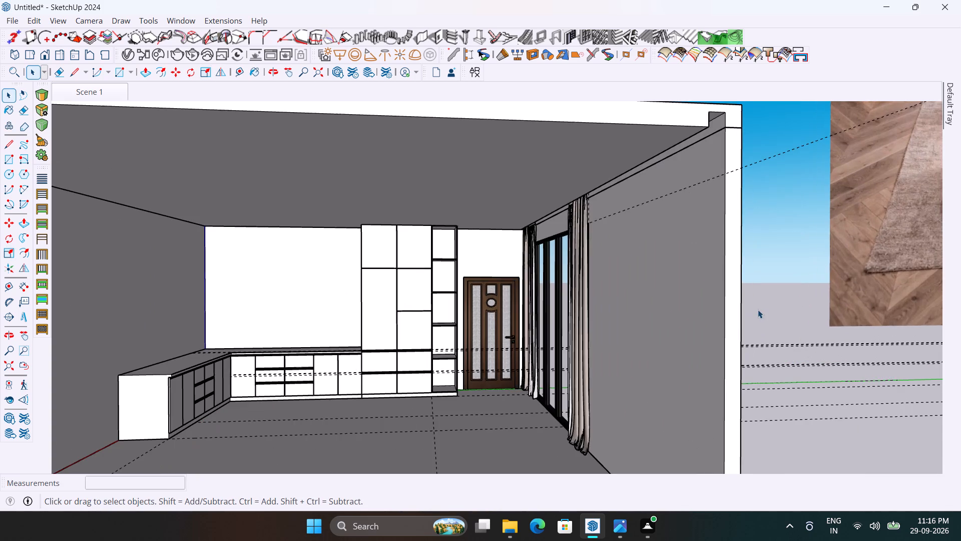
{"action": "middle_click_drag", "start_coordinate": [757, 312], "coordinate": [128, 320]}
{"action": "scroll", "coordinate": [438, 352], "scroll_direction": "up", "scroll_amount": 2}
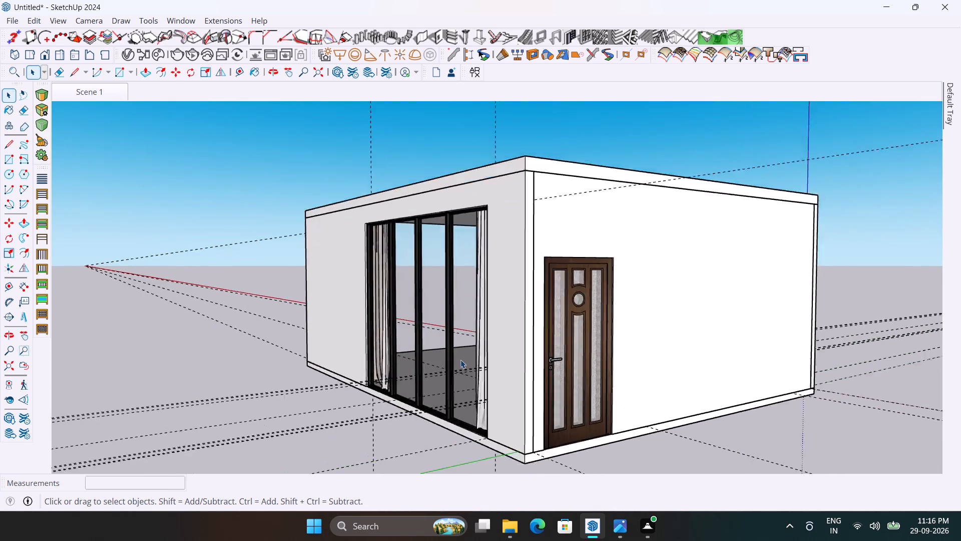
{"action": "scroll", "coordinate": [460, 360], "scroll_direction": "up", "scroll_amount": 3}
{"action": "middle_click_drag", "start_coordinate": [490, 369], "coordinate": [503, 378]}
{"action": "scroll", "coordinate": [629, 373], "scroll_direction": "up", "scroll_amount": 4}
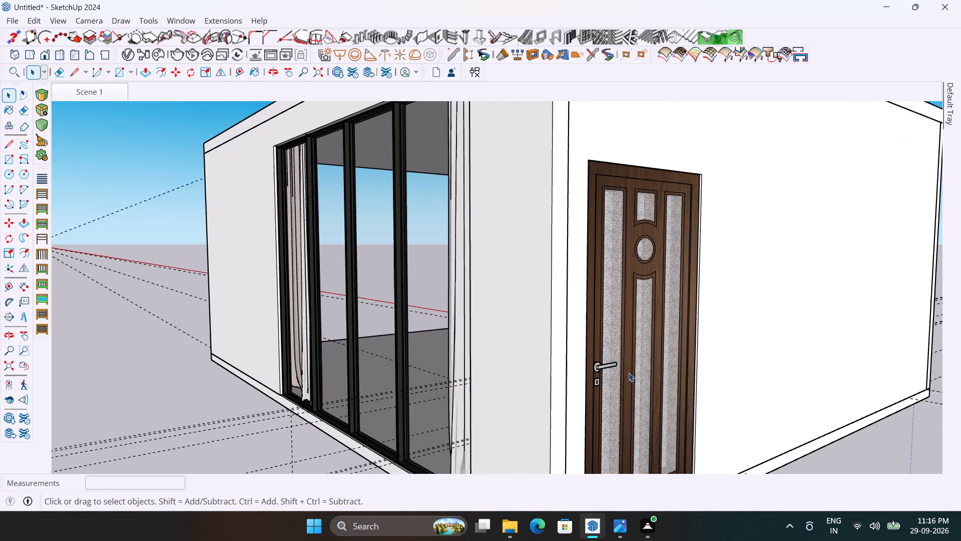
{"action": "left_click", "coordinate": [649, 333]}
{"action": "key", "text": "s"}
{"action": "scroll", "coordinate": [652, 368], "scroll_direction": "up", "scroll_amount": 2}
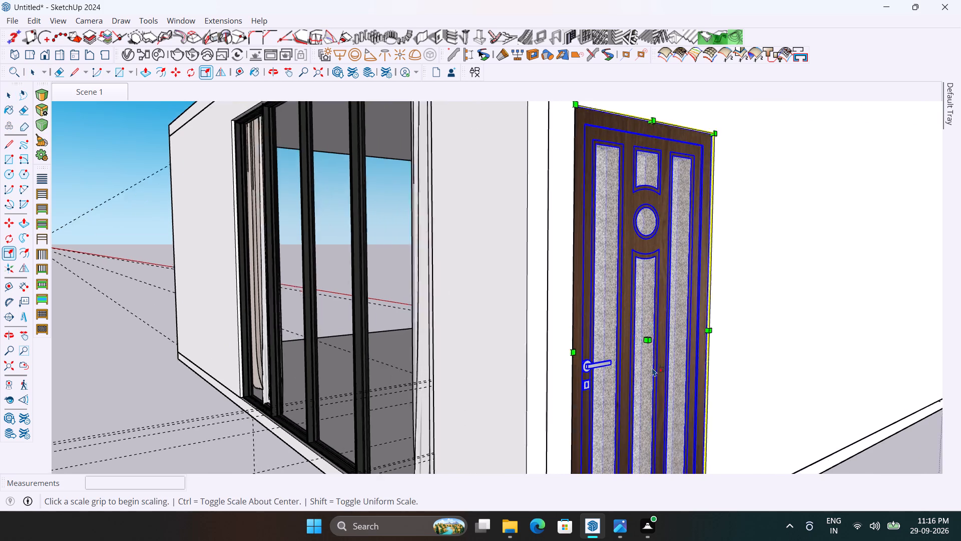
{"action": "scroll", "coordinate": [652, 368], "scroll_direction": "up", "scroll_amount": 1}
{"action": "left_click", "coordinate": [647, 337]}
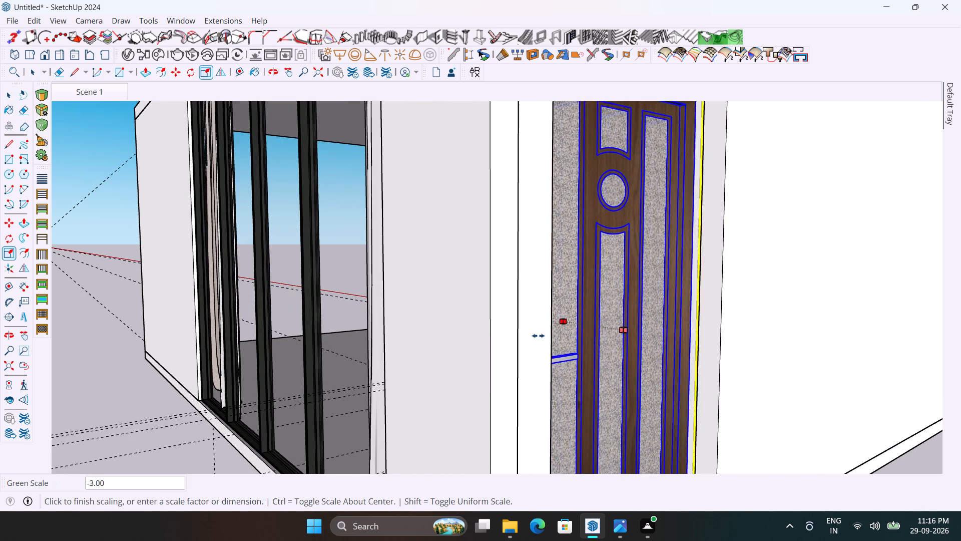
{"action": "left_click", "coordinate": [554, 344]}
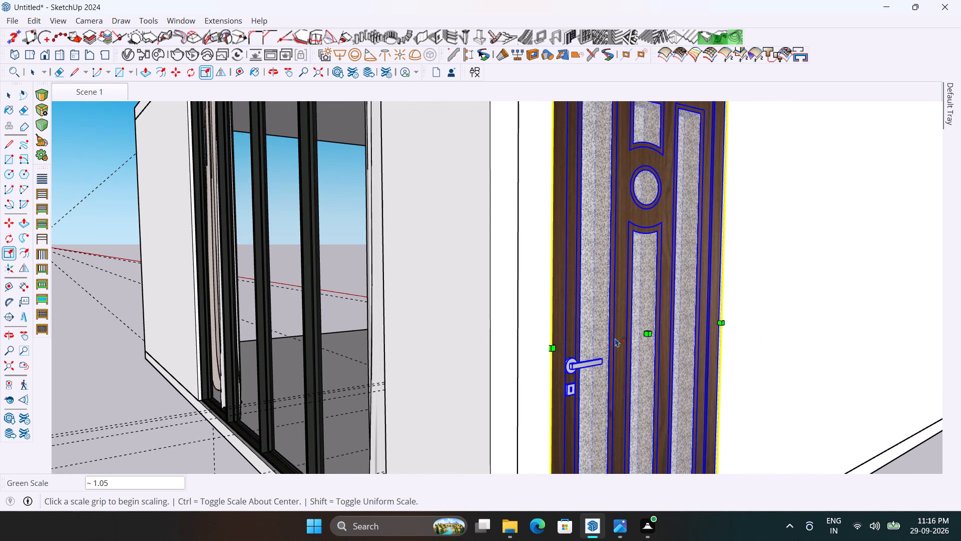
{"action": "scroll", "coordinate": [640, 325], "scroll_direction": "down", "scroll_amount": 6}
{"action": "key", "text": "space"}
{"action": "left_click", "coordinate": [864, 440]}
Examine the window side of the room, the fitted door from inside, and the tall unit's fronts.
{"action": "scroll", "coordinate": [780, 383], "scroll_direction": "down", "scroll_amount": 5}
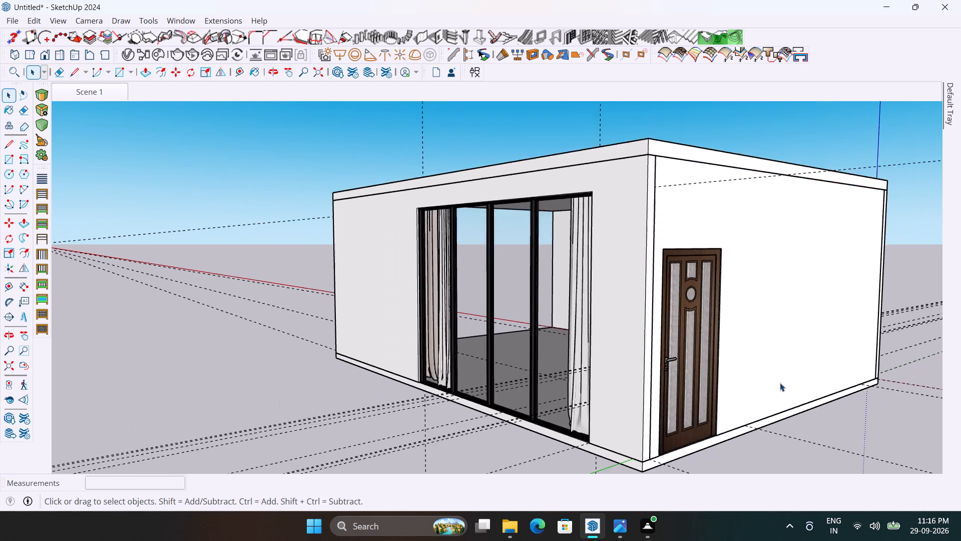
{"action": "middle_click_drag", "start_coordinate": [626, 418], "coordinate": [960, 393]}
{"action": "scroll", "coordinate": [636, 352], "scroll_direction": "down", "scroll_amount": 4}
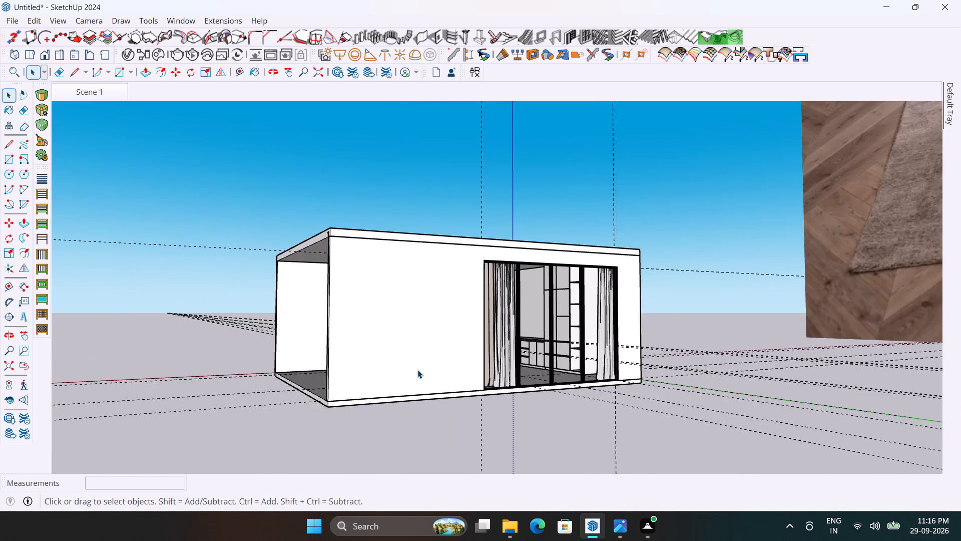
{"action": "middle_click_drag", "start_coordinate": [417, 372], "coordinate": [740, 385]}
{"action": "scroll", "coordinate": [528, 354], "scroll_direction": "up", "scroll_amount": 7}
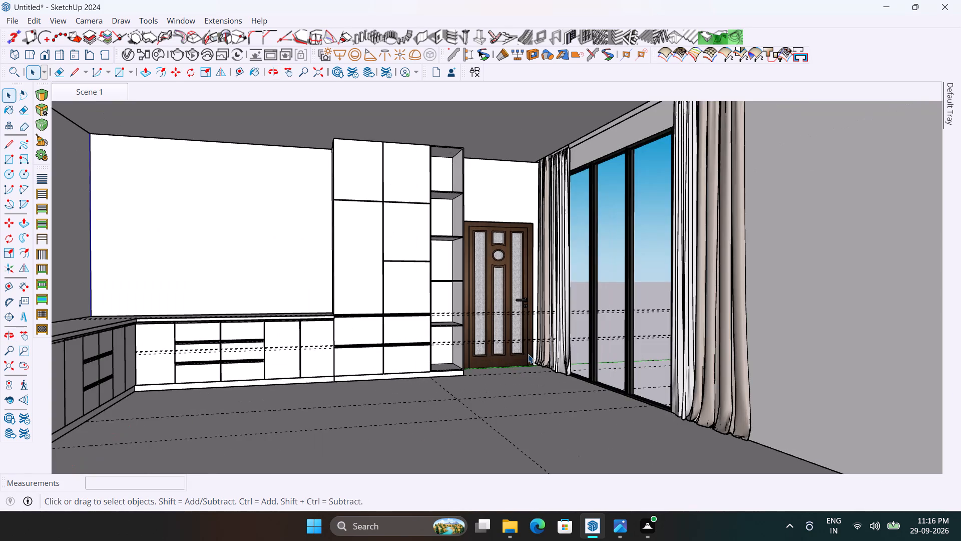
{"action": "middle_click_drag", "start_coordinate": [526, 354], "coordinate": [502, 358]}
{"action": "scroll", "coordinate": [588, 295], "scroll_direction": "down", "scroll_amount": 3}
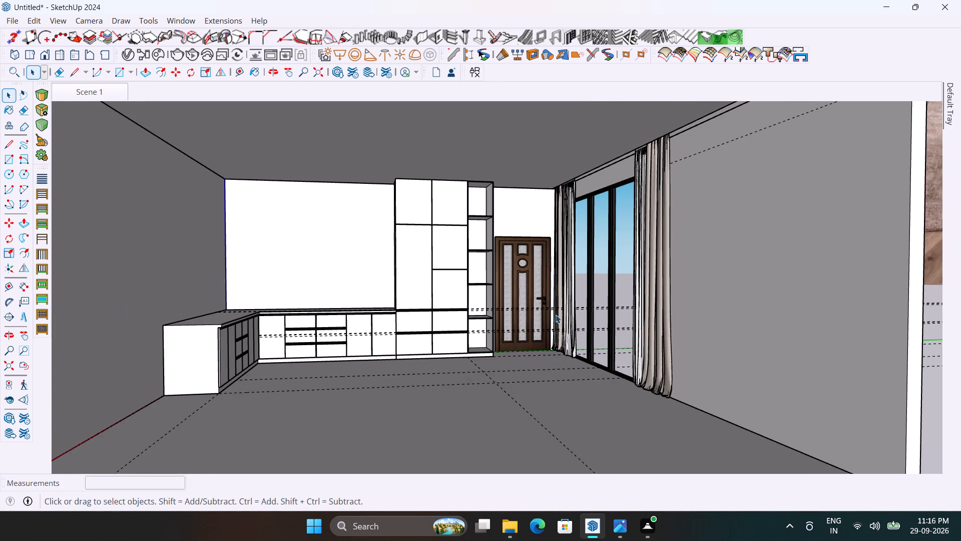
{"action": "middle_click_drag", "start_coordinate": [554, 315], "coordinate": [541, 320]}
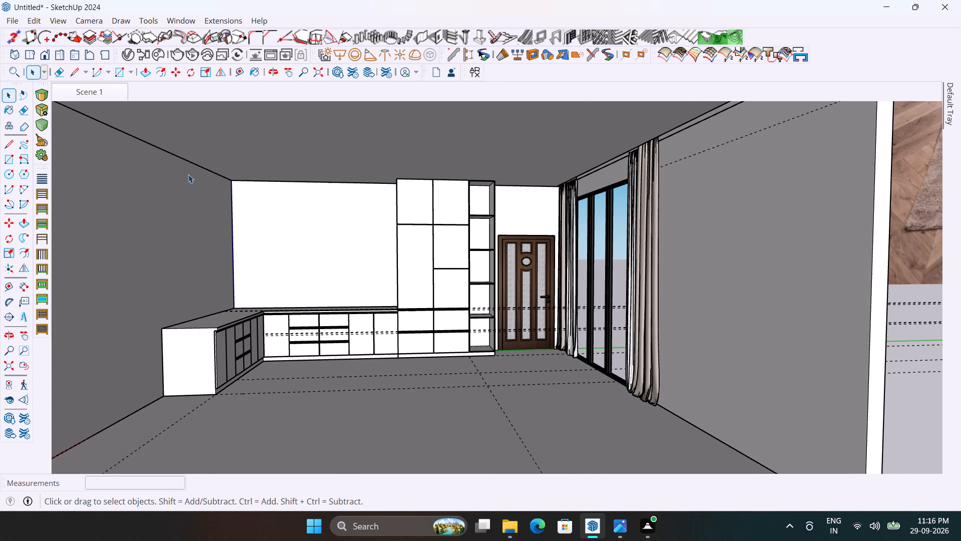
{"action": "scroll", "coordinate": [448, 308], "scroll_direction": "up", "scroll_amount": 8}
{"action": "middle_click_drag", "start_coordinate": [449, 280], "coordinate": [540, 374]}
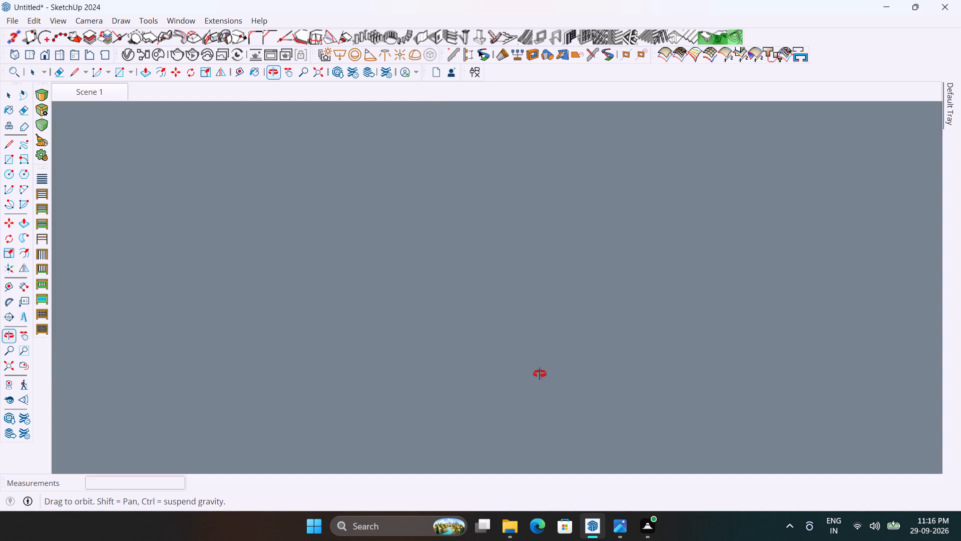
{"action": "middle_click_drag", "start_coordinate": [540, 374], "coordinate": [532, 334]}
{"action": "scroll", "coordinate": [494, 289], "scroll_direction": "up", "scroll_amount": 5}
{"action": "middle_click_drag", "start_coordinate": [459, 268], "coordinate": [469, 256]}
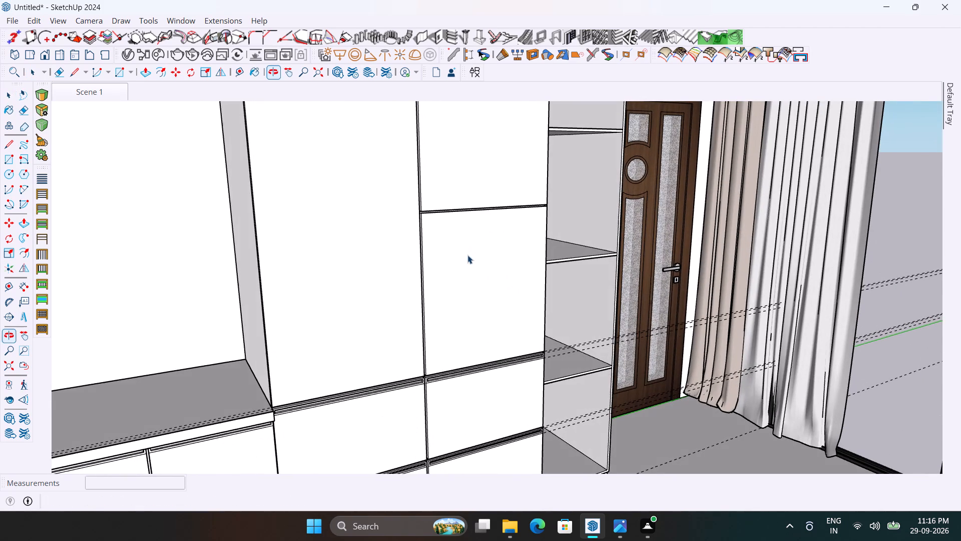
Search 3D Warehouse for "microwave".
{"action": "left_click", "coordinate": [339, 69]}
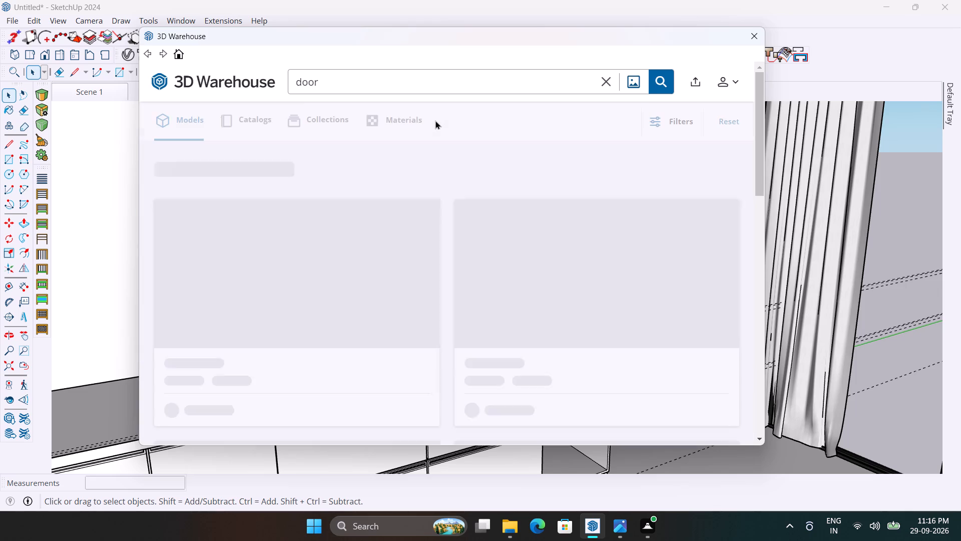
{"action": "left_click", "coordinate": [390, 74]}
{"action": "left_click", "coordinate": [386, 79]}
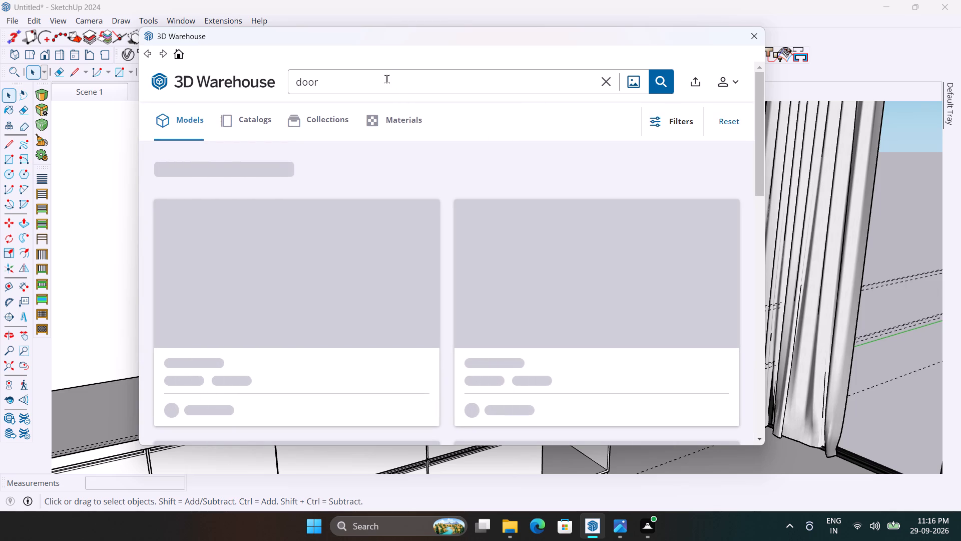
{"action": "key", "text": "BackSpace"}
{"action": "left_click", "coordinate": [368, 84]}
{"action": "key", "text": "BackSpace"}
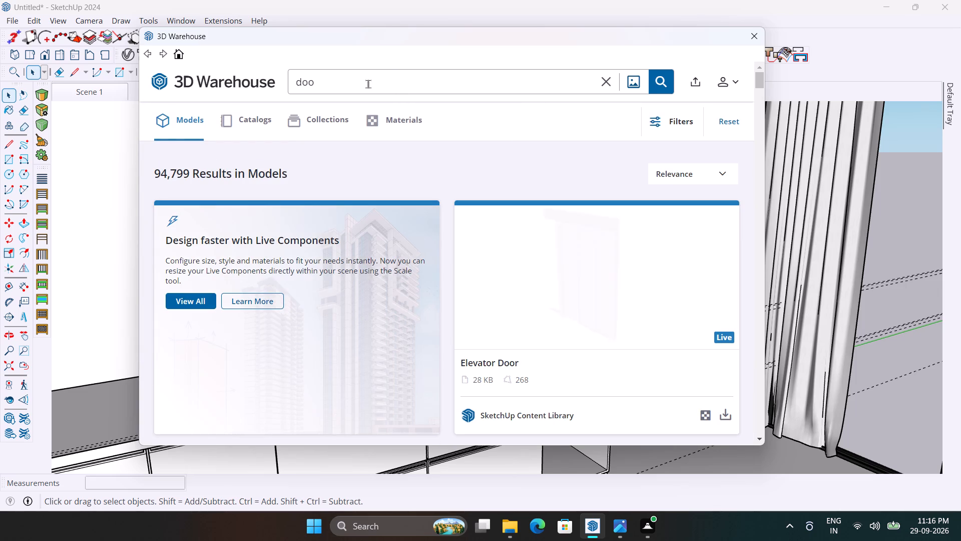
{"action": "key", "text": "BackSpace"}
{"action": "key", "text": "BackSpace"}
{"action": "type", "text": "micro"}
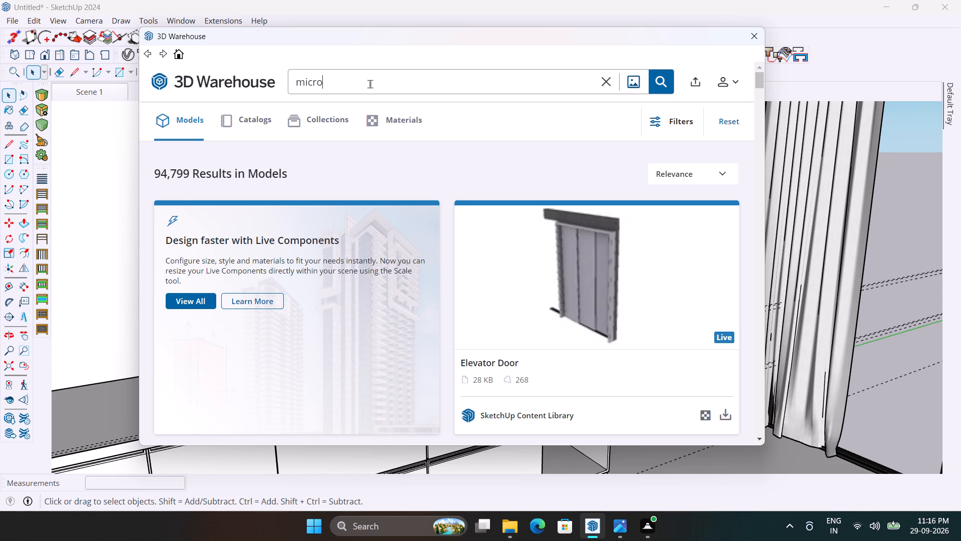
{"action": "type", "text": "wv"}
{"action": "key", "text": "e"}
{"action": "key", "text": "BackSpace"}
{"action": "key", "text": "BackSpace"}
{"action": "type", "text": "ave"}
{"action": "key", "text": "Return"}
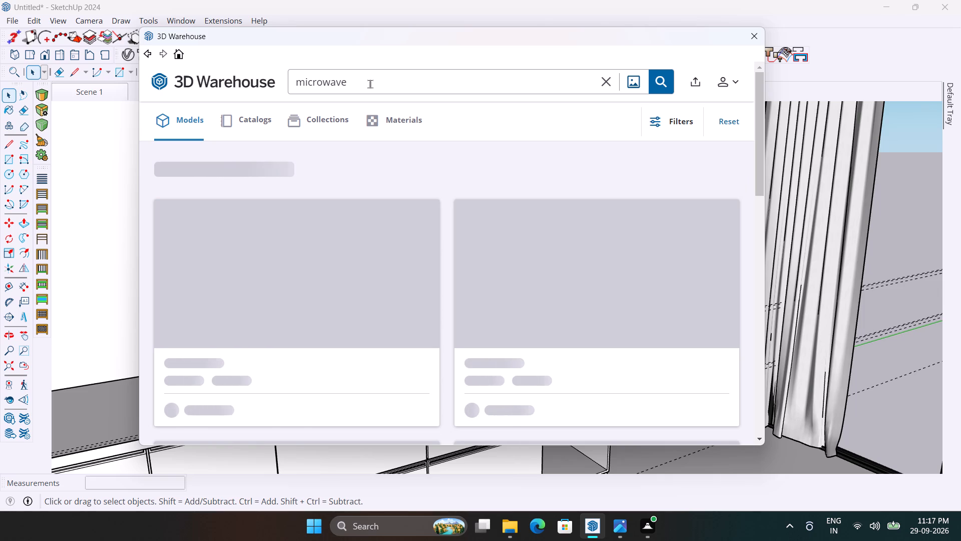
Browse the microwave models for one that suits the kitchen's tall unit.
{"action": "scroll", "coordinate": [537, 232], "scroll_direction": "down", "scroll_amount": 2}
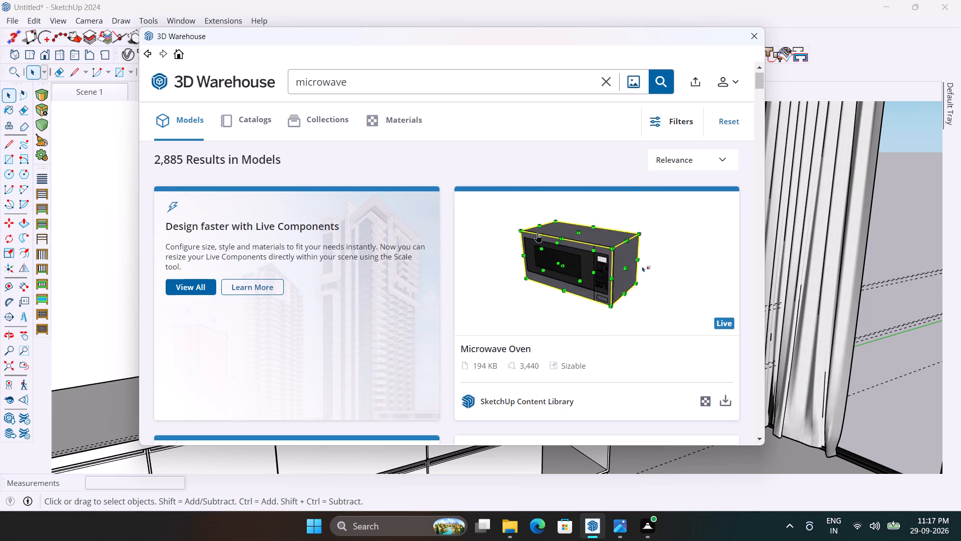
{"action": "scroll", "coordinate": [537, 232], "scroll_direction": "down", "scroll_amount": 12}
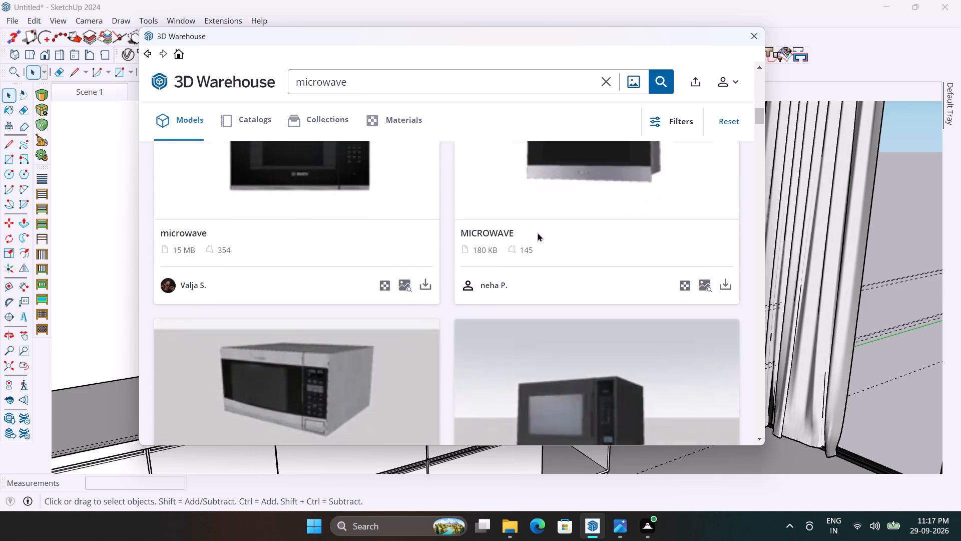
{"action": "scroll", "coordinate": [537, 232], "scroll_direction": "down", "scroll_amount": 10}
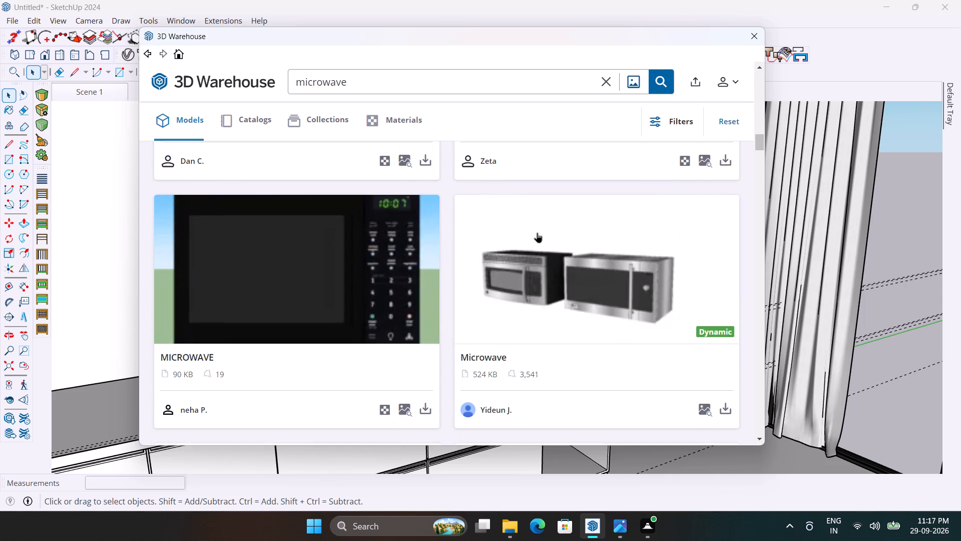
{"action": "scroll", "coordinate": [537, 232], "scroll_direction": "down", "scroll_amount": 6}
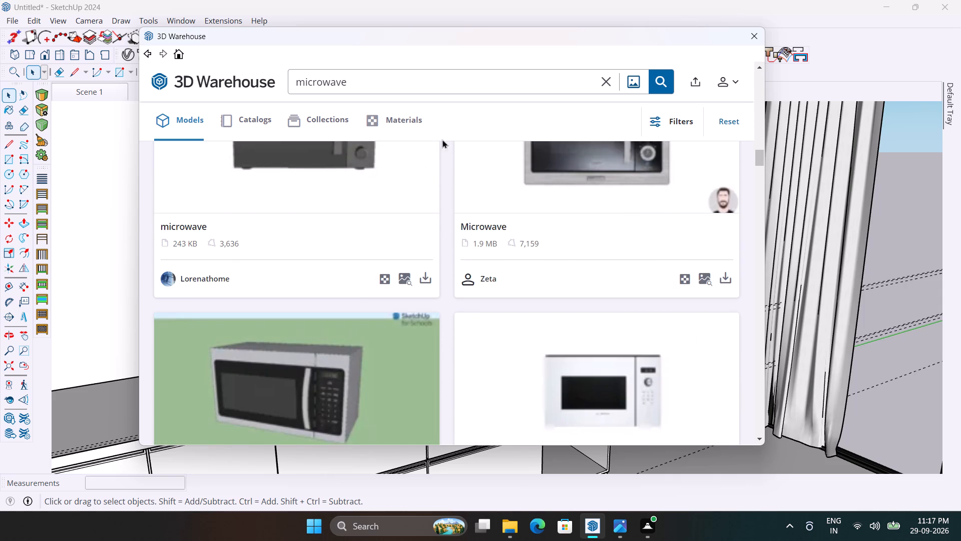
Refine the model search to "microwave indoor" and look through the results.
{"action": "left_click", "coordinate": [367, 91]}
{"action": "key", "text": "space"}
{"action": "type", "text": "indoor"}
{"action": "left_click", "coordinate": [665, 85]}
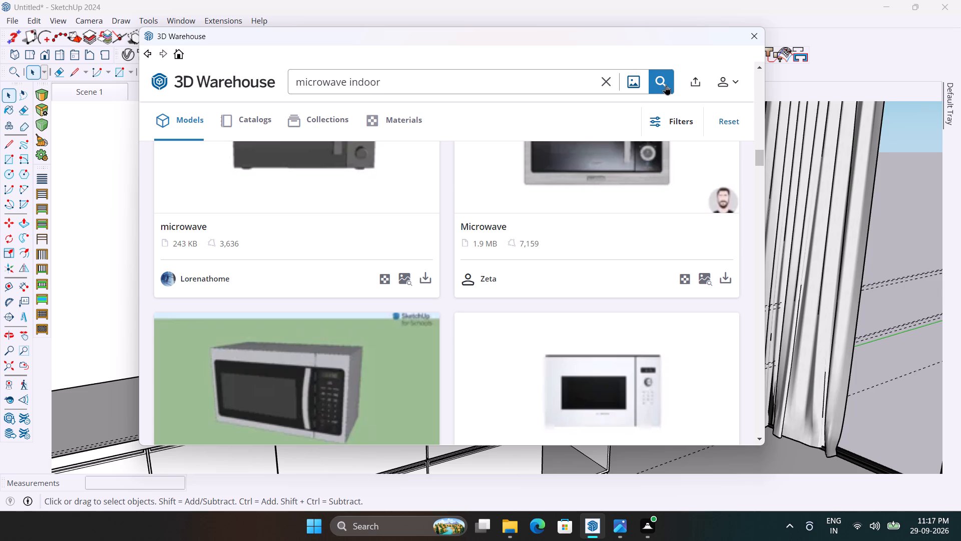
{"action": "scroll", "coordinate": [493, 170], "scroll_direction": "down", "scroll_amount": 6}
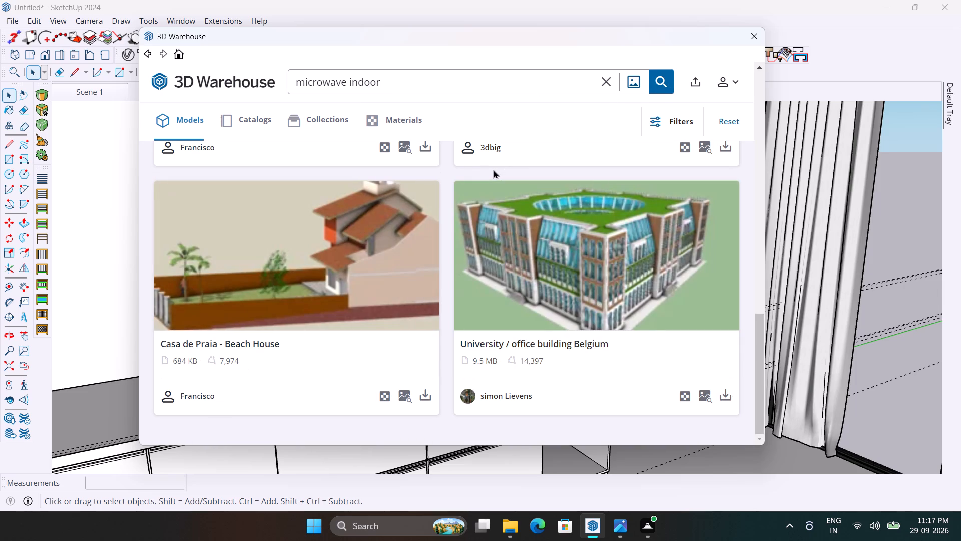
Shorten the 3D Warehouse query to "microwave" and run the model search again.
{"action": "left_click", "coordinate": [385, 82]}
{"action": "key", "text": "BackSpace"}
{"action": "key", "text": "BackSpace"}
{"action": "key", "text": "BackSpace"}
{"action": "key", "text": "BackSpace"}
{"action": "key", "text": "BackSpace"}
{"action": "key", "text": "BackSpace"}
{"action": "left_click", "coordinate": [661, 84]}
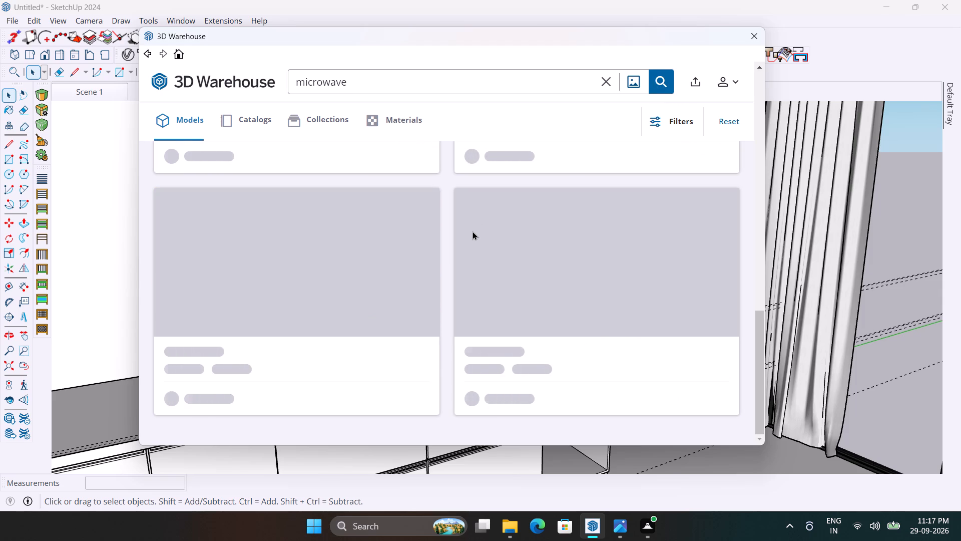
Browse the microwave models for a built-in appliance that suits the kitchen's tall unit.
{"action": "scroll", "coordinate": [472, 231], "scroll_direction": "down", "scroll_amount": 5}
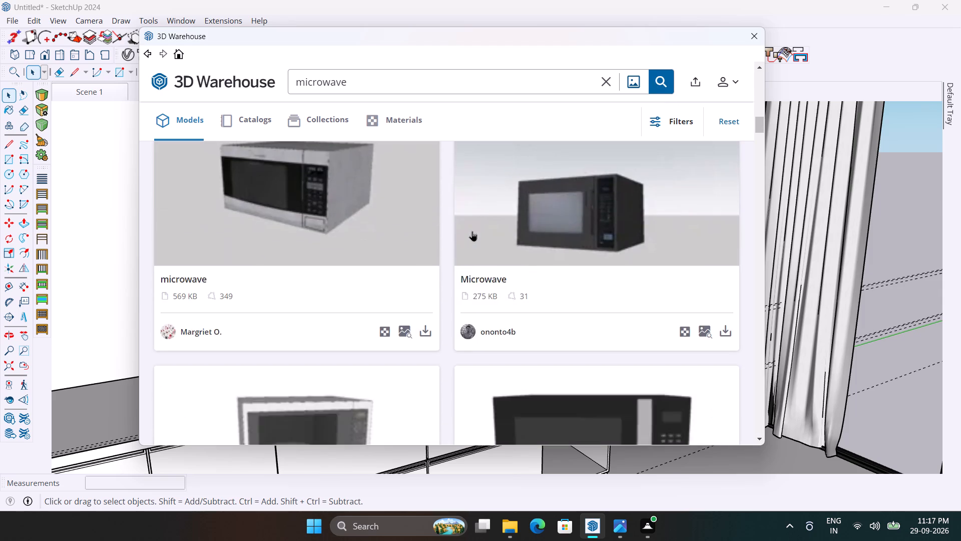
{"action": "scroll", "coordinate": [472, 231], "scroll_direction": "up", "scroll_amount": 6}
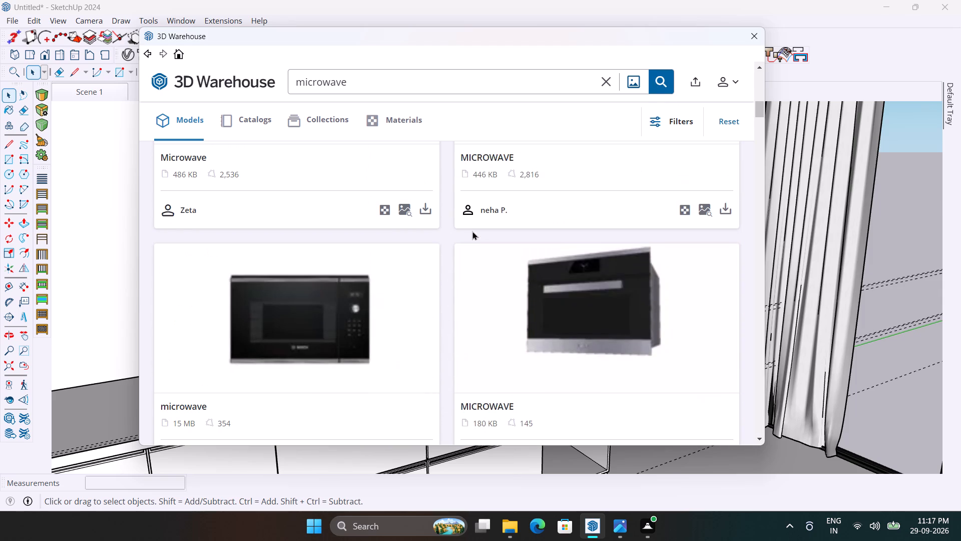
{"action": "scroll", "coordinate": [472, 231], "scroll_direction": "down", "scroll_amount": 7}
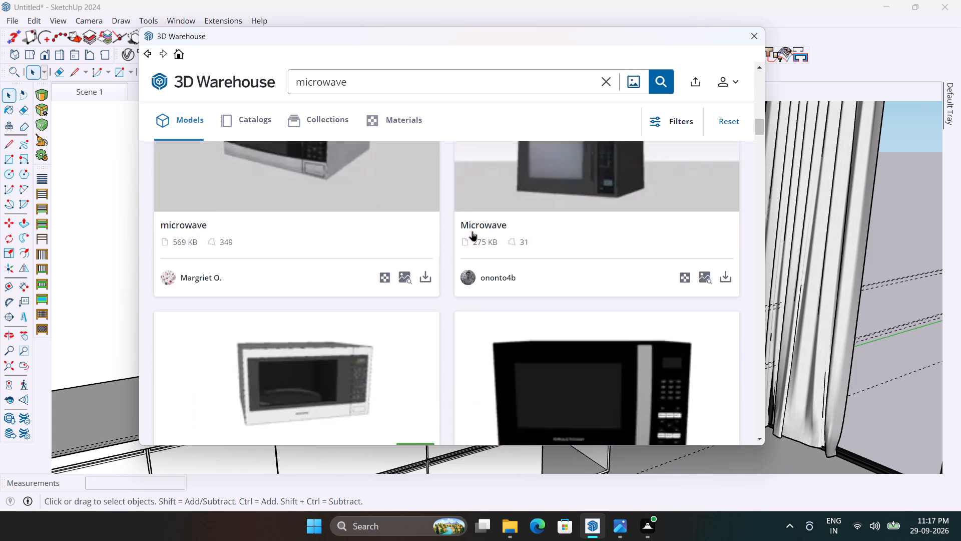
{"action": "scroll", "coordinate": [472, 231], "scroll_direction": "down", "scroll_amount": 7}
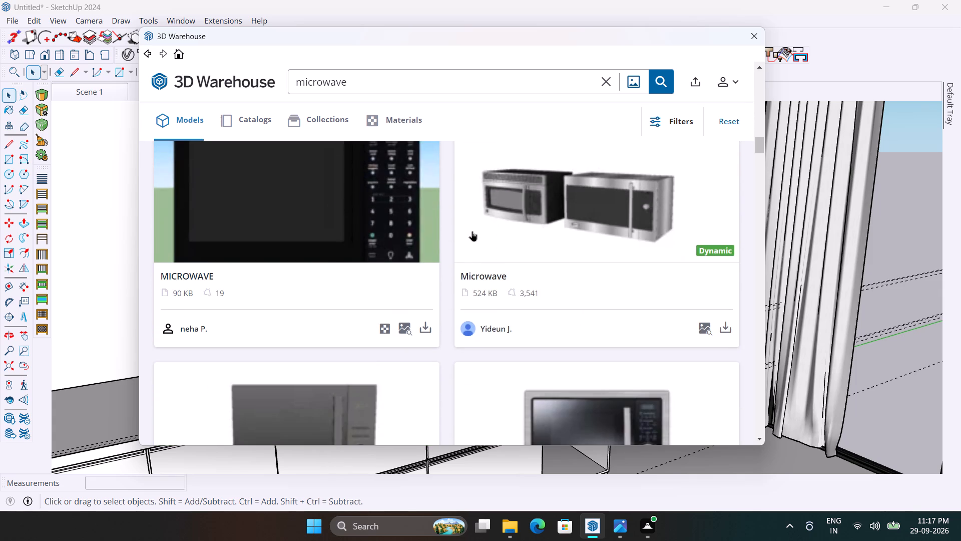
{"action": "scroll", "coordinate": [472, 231], "scroll_direction": "down", "scroll_amount": 12}
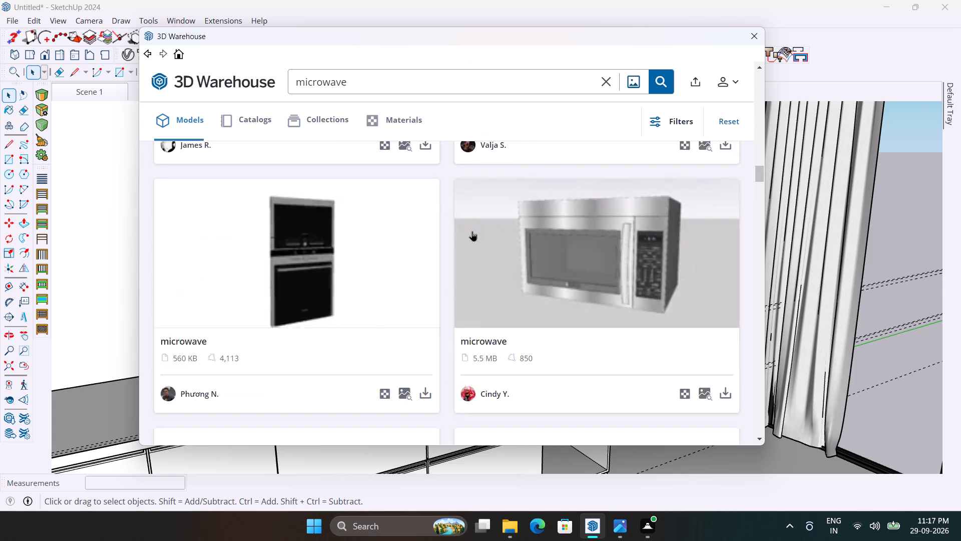
{"action": "scroll", "coordinate": [472, 231], "scroll_direction": "down", "scroll_amount": 3}
{"action": "scroll", "coordinate": [472, 231], "scroll_direction": "up", "scroll_amount": 4}
{"action": "scroll", "coordinate": [472, 231], "scroll_direction": "down", "scroll_amount": 3}
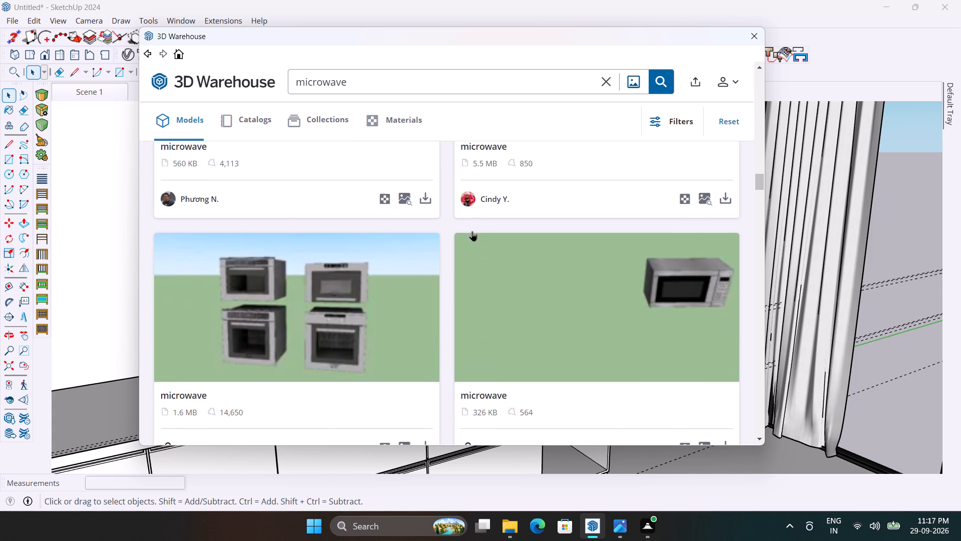
{"action": "scroll", "coordinate": [472, 231], "scroll_direction": "down", "scroll_amount": 4}
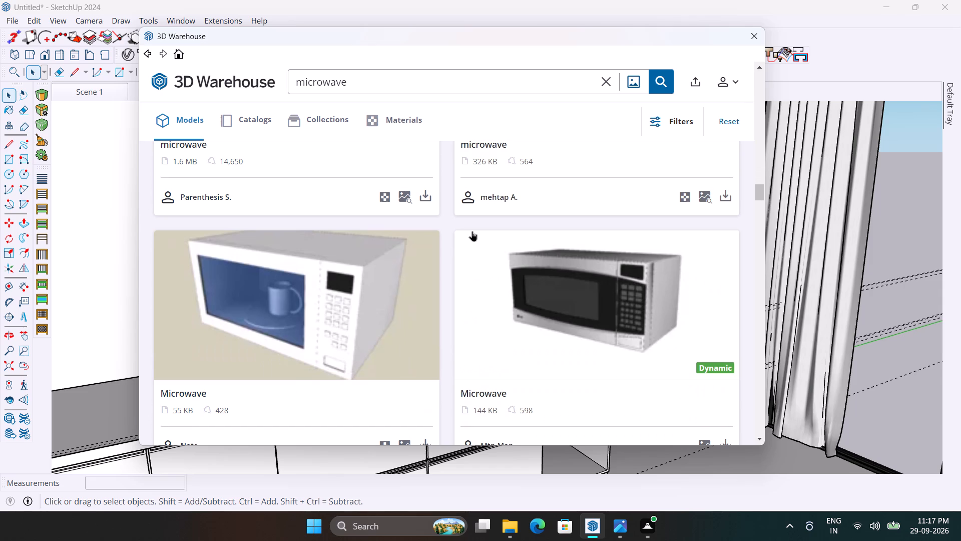
{"action": "scroll", "coordinate": [472, 231], "scroll_direction": "up", "scroll_amount": 7}
{"action": "scroll", "coordinate": [472, 231], "scroll_direction": "down", "scroll_amount": 3}
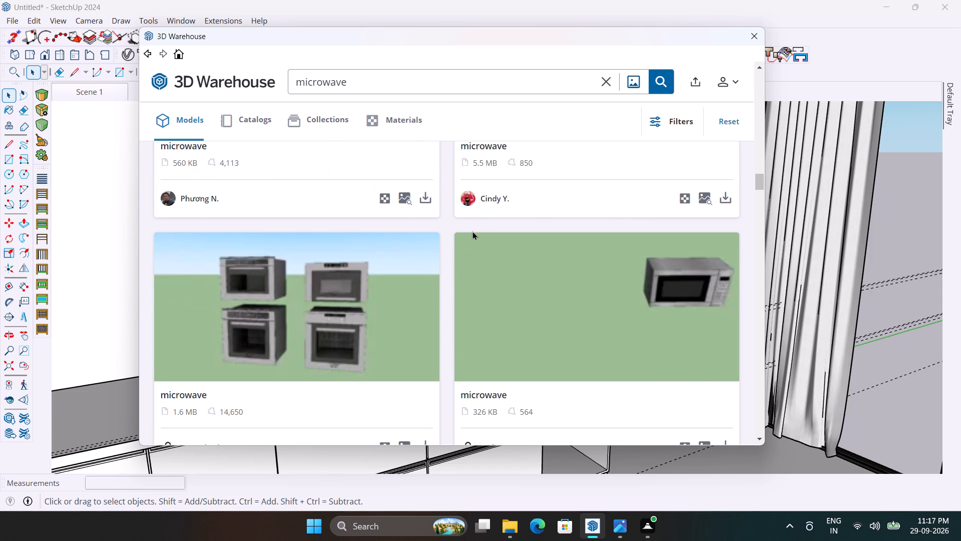
{"action": "scroll", "coordinate": [472, 231], "scroll_direction": "down", "scroll_amount": 2}
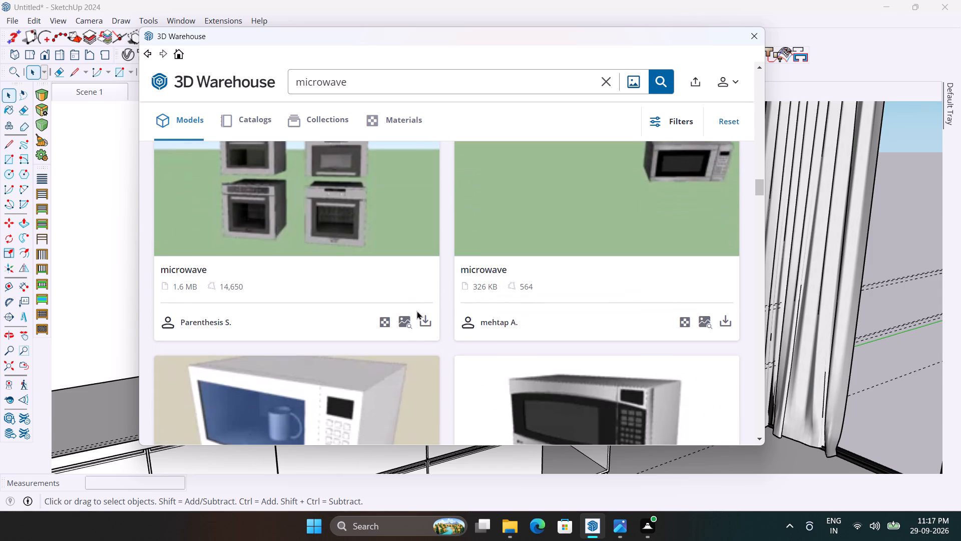
Load the 1.6 MB "microwave" model with four built-in ovens directly into the model and place it on the room floor.
{"action": "left_click", "coordinate": [424, 315]}
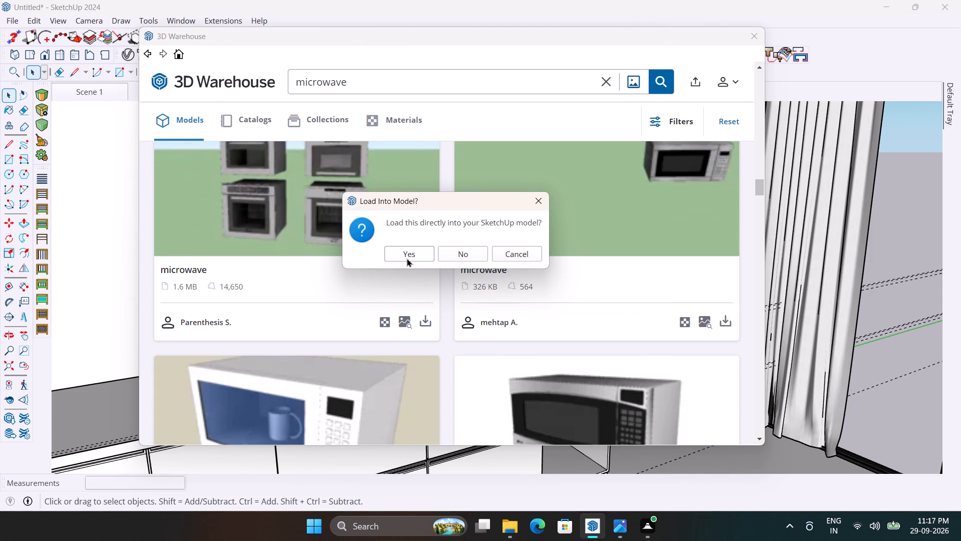
{"action": "left_click", "coordinate": [410, 251]}
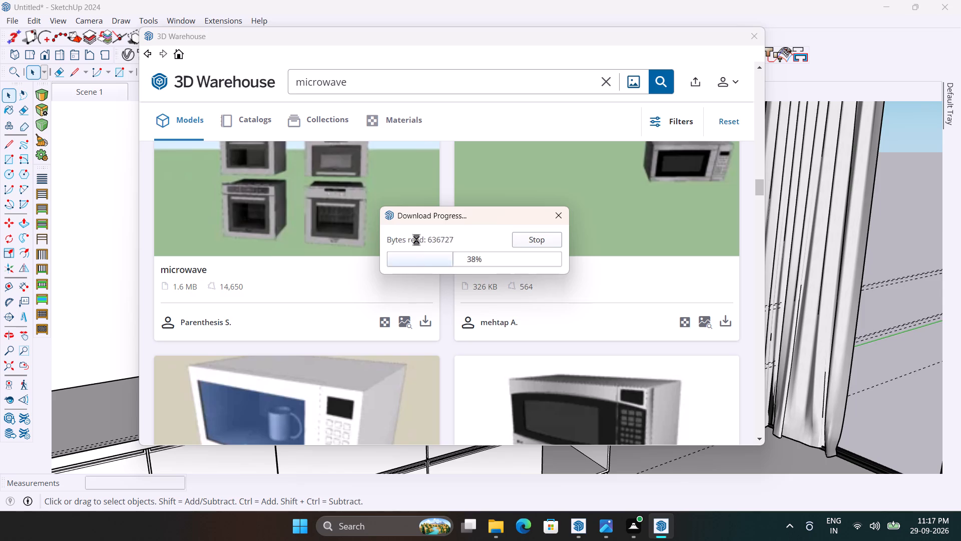
{"action": "scroll", "coordinate": [477, 216], "scroll_direction": "down", "scroll_amount": 4}
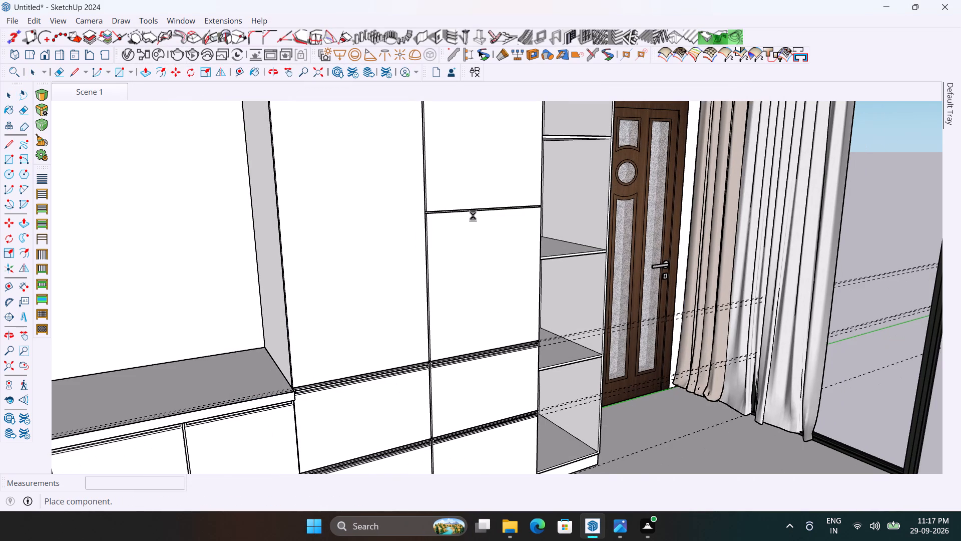
{"action": "scroll", "coordinate": [473, 215], "scroll_direction": "down", "scroll_amount": 18}
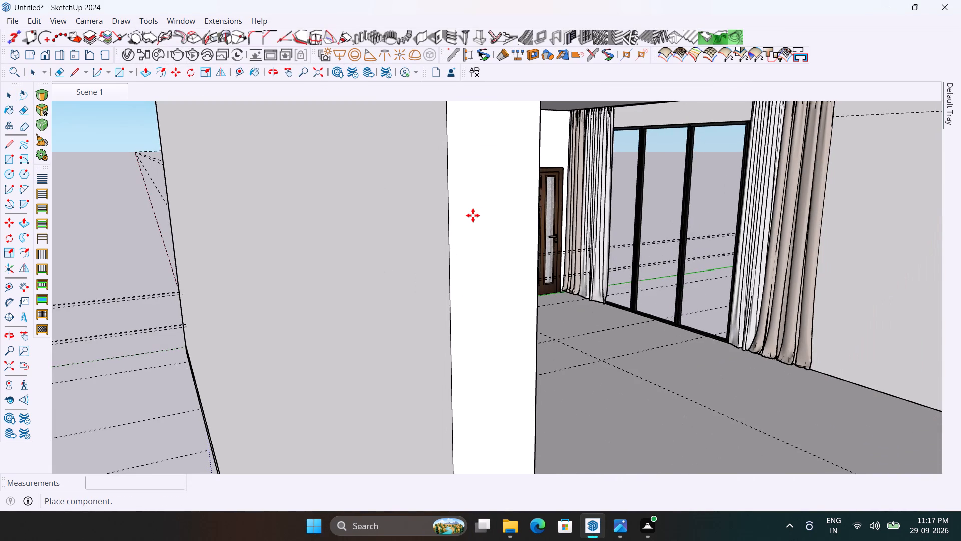
{"action": "scroll", "coordinate": [125, 280], "scroll_direction": "down", "scroll_amount": 3}
{"action": "scroll", "coordinate": [188, 282], "scroll_direction": "down", "scroll_amount": 4}
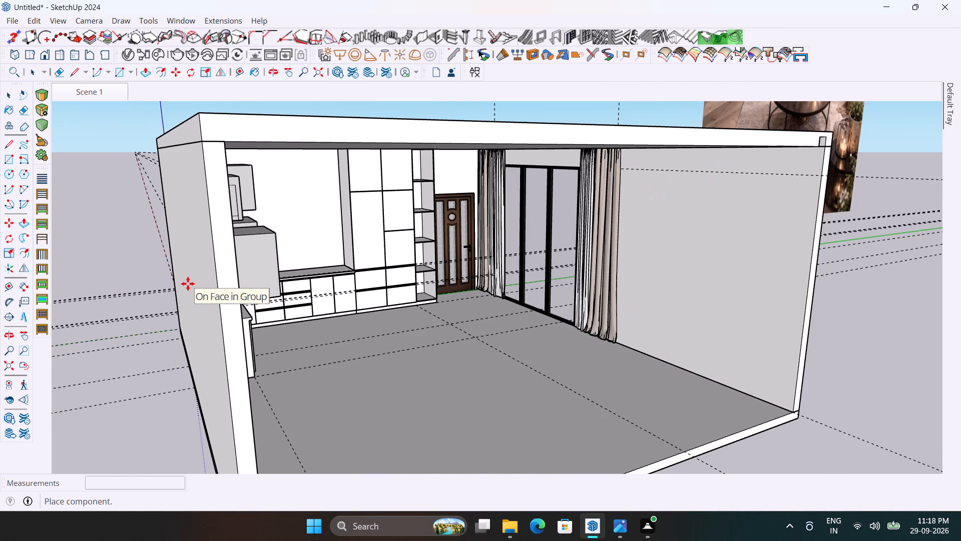
{"action": "left_click", "coordinate": [431, 374]}
Rotate the placed oven set 90 degrees on the floor plane about its bottom front corner.
{"action": "scroll", "coordinate": [491, 401], "scroll_direction": "up", "scroll_amount": 3}
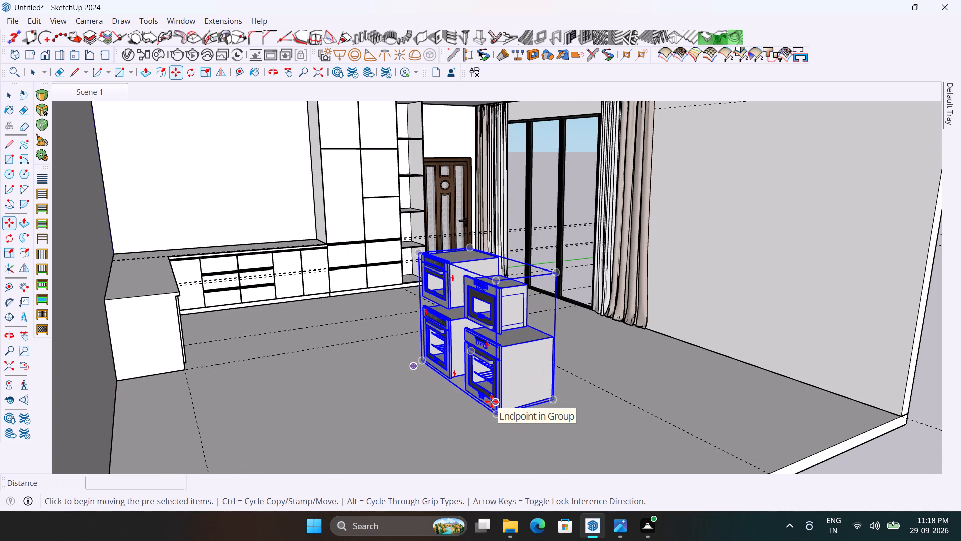
{"action": "key", "text": "q"}
{"action": "left_click", "coordinate": [498, 419]}
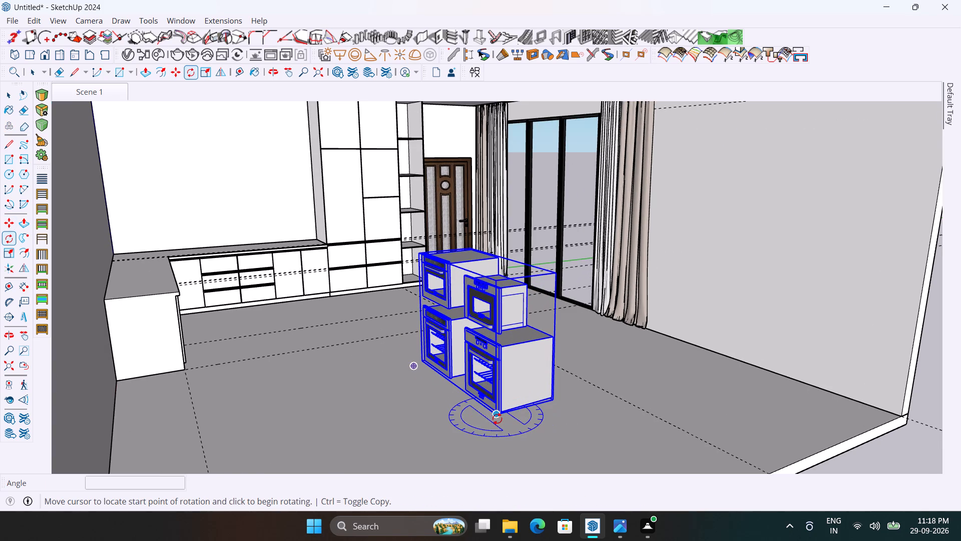
{"action": "left_click", "coordinate": [552, 456]}
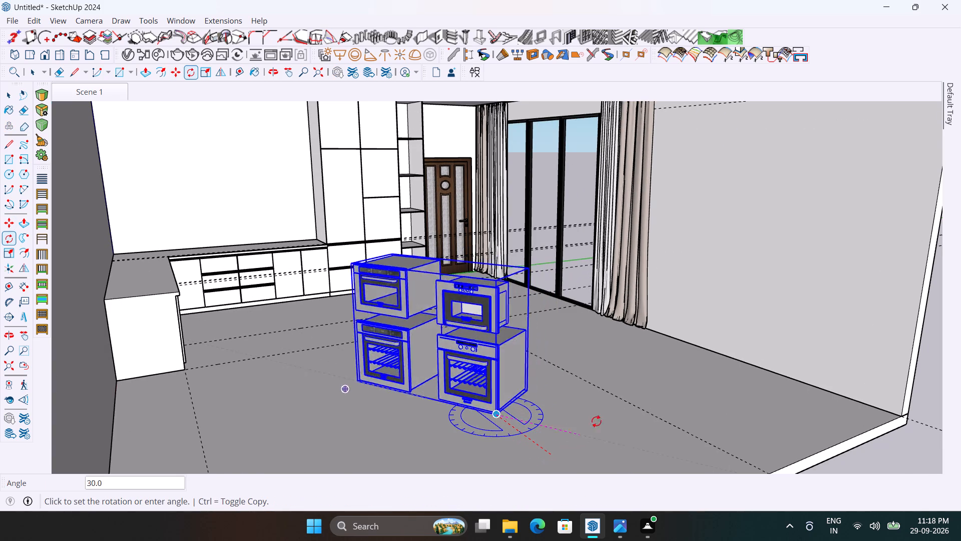
{"action": "left_click", "coordinate": [624, 378]}
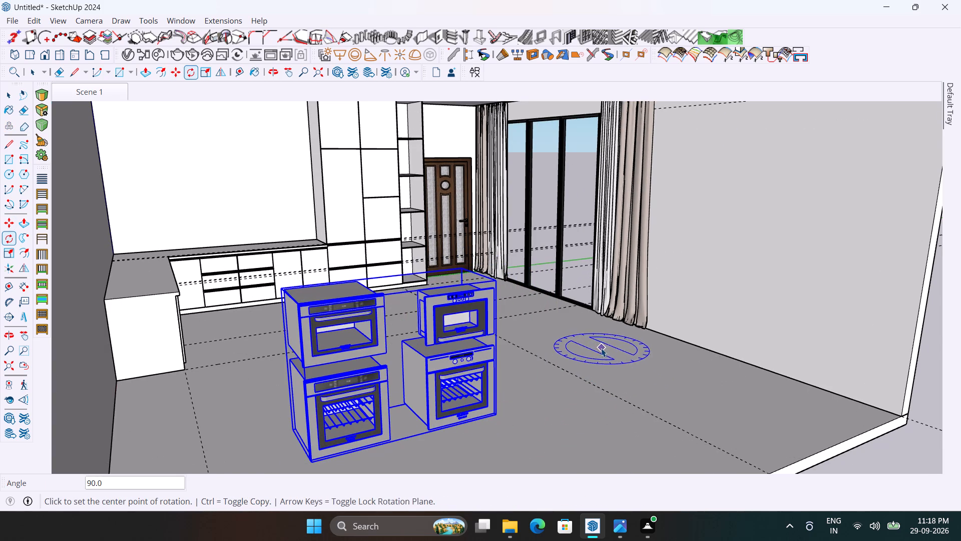
Explode the oven set component so each appliance can be handled separately, and clear the selection.
{"action": "key", "text": "space"}
{"action": "right_click", "coordinate": [487, 352]}
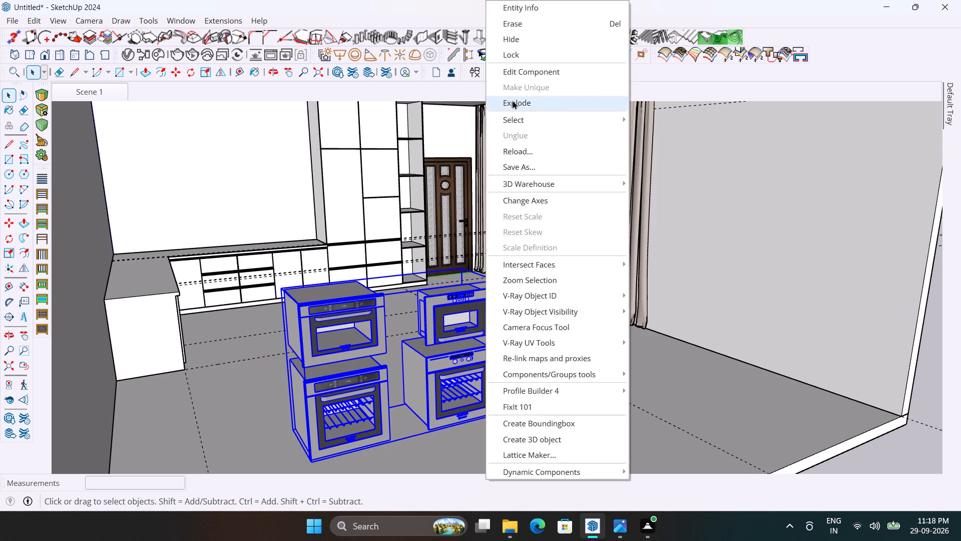
{"action": "left_click", "coordinate": [512, 100]}
{"action": "left_click", "coordinate": [524, 347]}
Move the lower oven with the control knobs by its bottom front corner to the tall unit's panel corner just above the drawers.
{"action": "scroll", "coordinate": [524, 347], "scroll_direction": "up", "scroll_amount": 2}
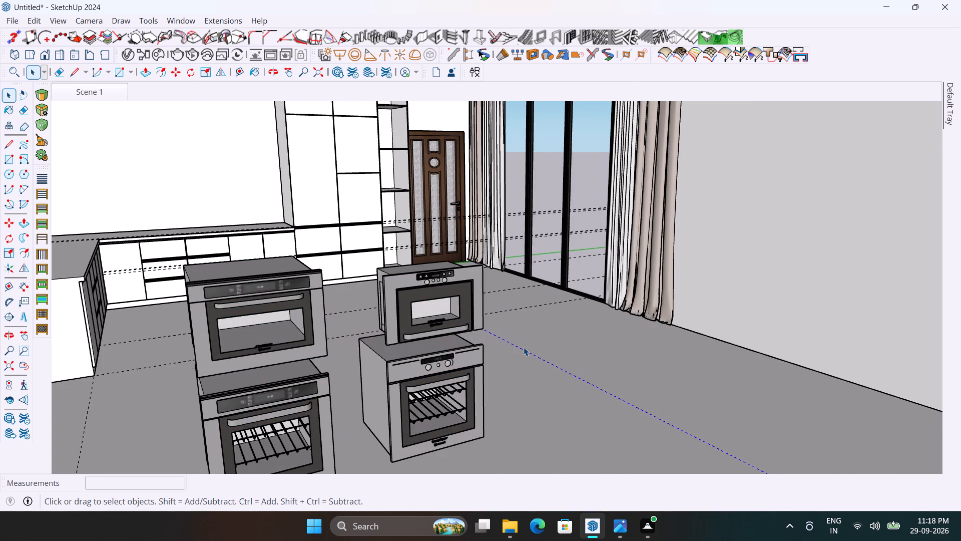
{"action": "key", "text": "space"}
{"action": "key", "text": "space"}
{"action": "key", "text": "space"}
{"action": "key", "text": "space"}
{"action": "middle_click_drag", "start_coordinate": [524, 347], "coordinate": [546, 361]}
{"action": "scroll", "coordinate": [448, 331], "scroll_direction": "up", "scroll_amount": 2}
{"action": "scroll", "coordinate": [401, 256], "scroll_direction": "down", "scroll_amount": 2}
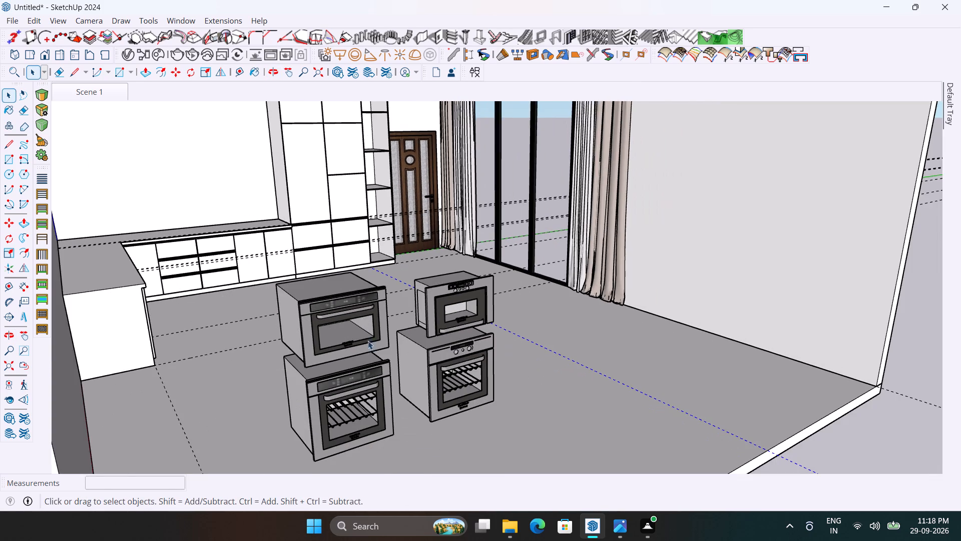
{"action": "scroll", "coordinate": [368, 347], "scroll_direction": "up", "scroll_amount": 1}
{"action": "scroll", "coordinate": [470, 407], "scroll_direction": "up", "scroll_amount": 2}
{"action": "left_click", "coordinate": [449, 384]}
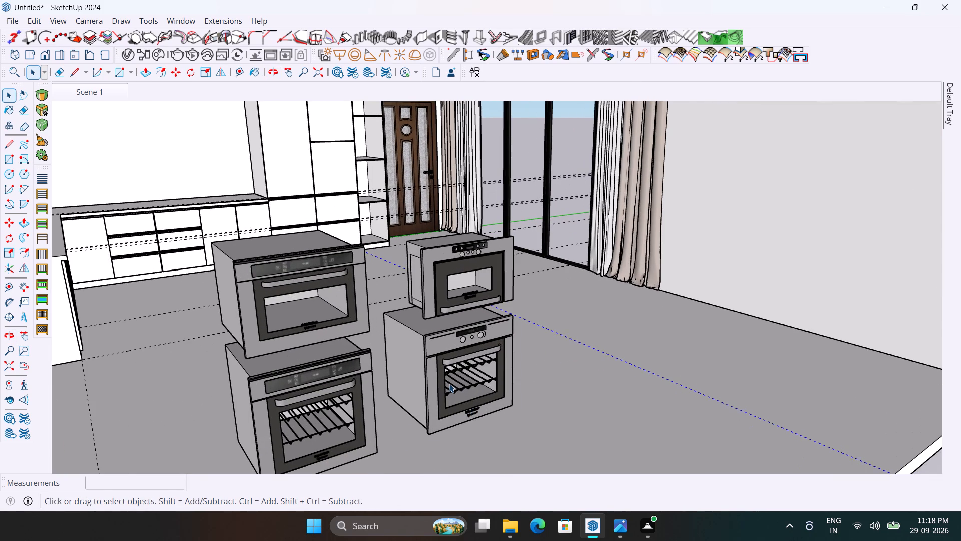
{"action": "scroll", "coordinate": [426, 392], "scroll_direction": "up", "scroll_amount": 3}
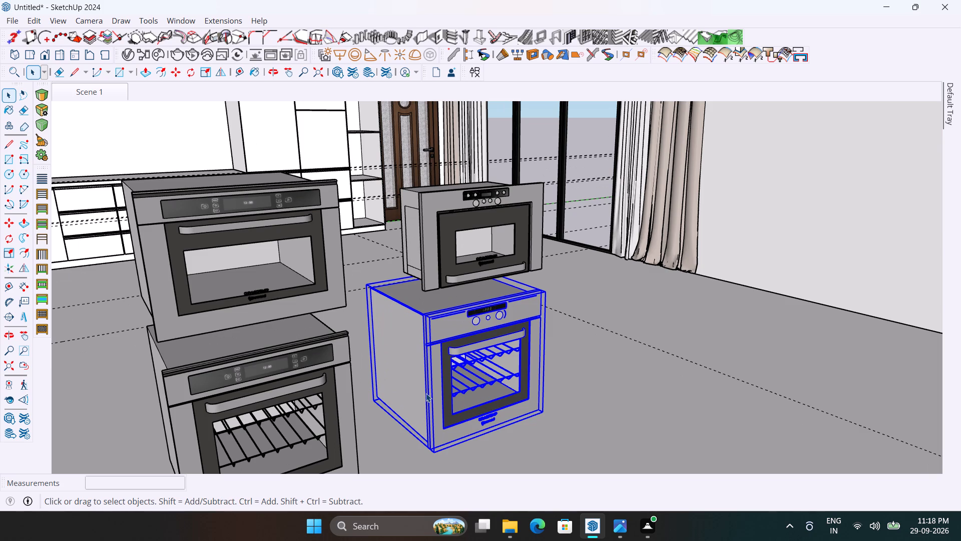
{"action": "key", "text": "m"}
{"action": "scroll", "coordinate": [460, 474], "scroll_direction": "up", "scroll_amount": 6}
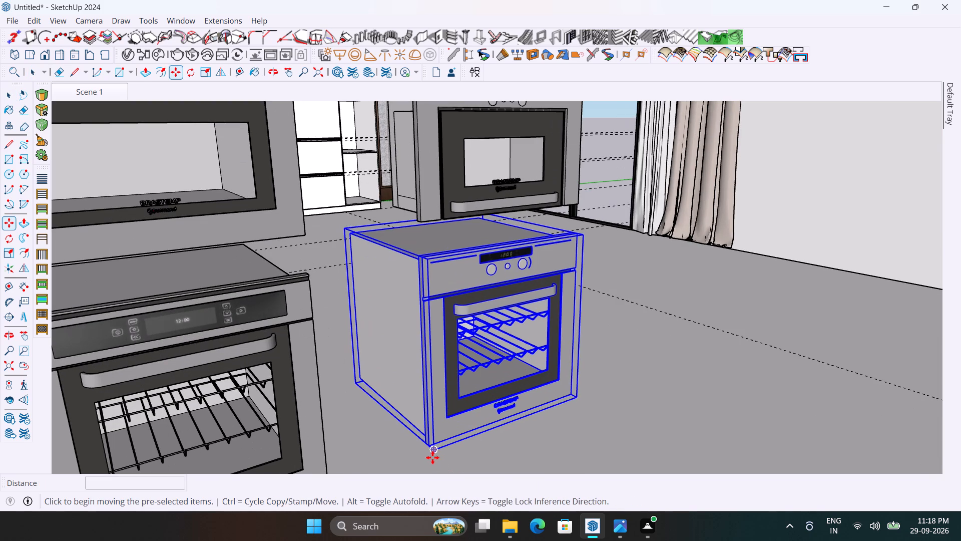
{"action": "left_click", "coordinate": [432, 457]}
{"action": "scroll", "coordinate": [405, 390], "scroll_direction": "down", "scroll_amount": 14}
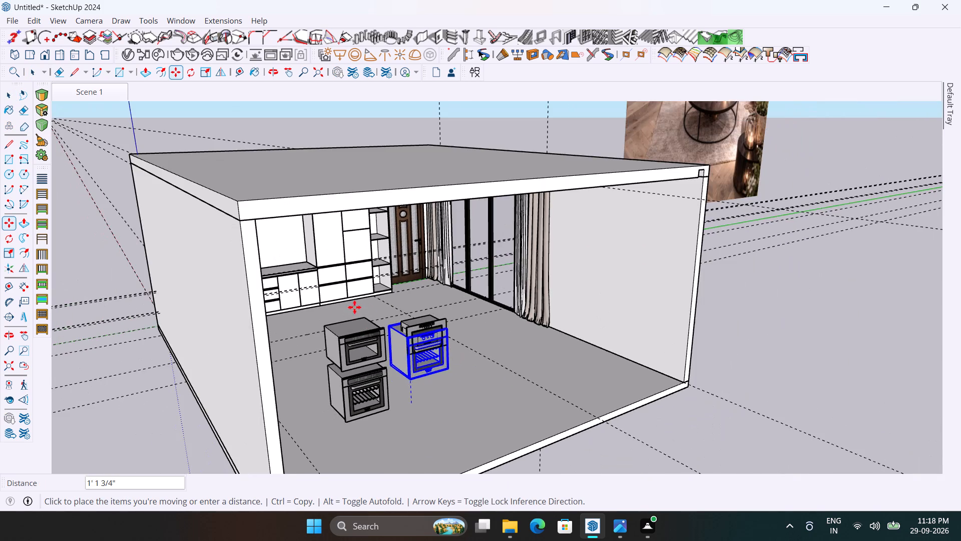
{"action": "scroll", "coordinate": [342, 288], "scroll_direction": "up", "scroll_amount": 7}
{"action": "scroll", "coordinate": [358, 246], "scroll_direction": "up", "scroll_amount": 7}
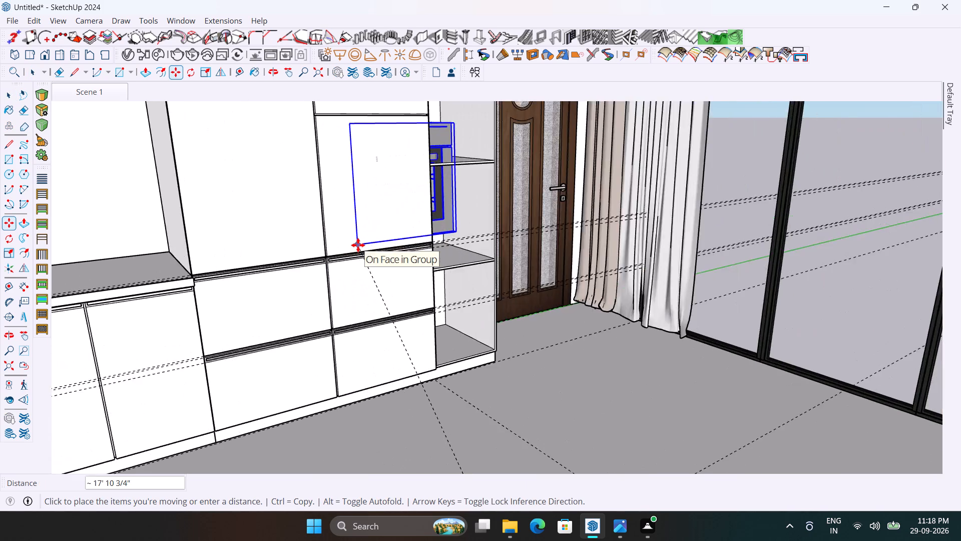
{"action": "scroll", "coordinate": [358, 245], "scroll_direction": "up", "scroll_amount": 7}
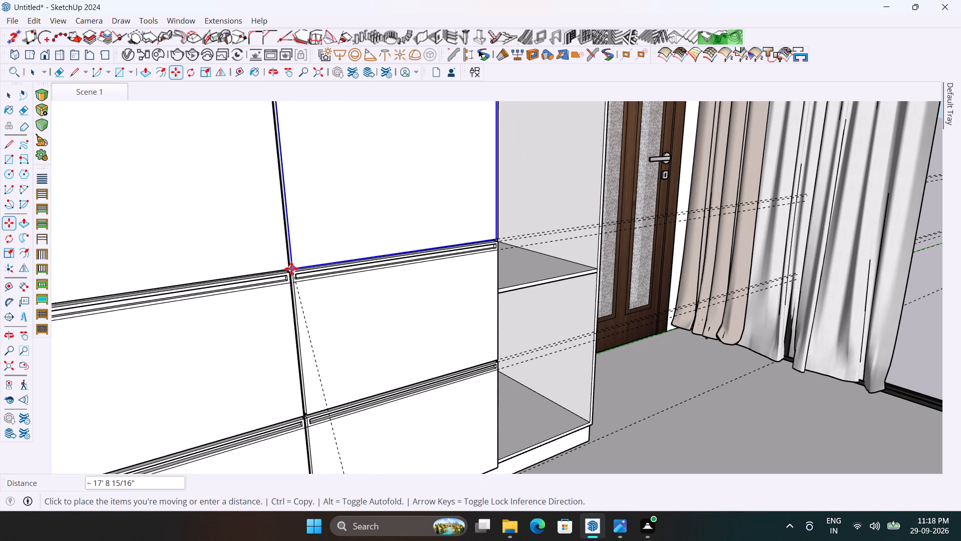
{"action": "left_click", "coordinate": [291, 268]}
Examine the oven's fit against the tall unit's panel, the drawers below and the adjoining open shelves.
{"action": "scroll", "coordinate": [297, 278], "scroll_direction": "down", "scroll_amount": 5}
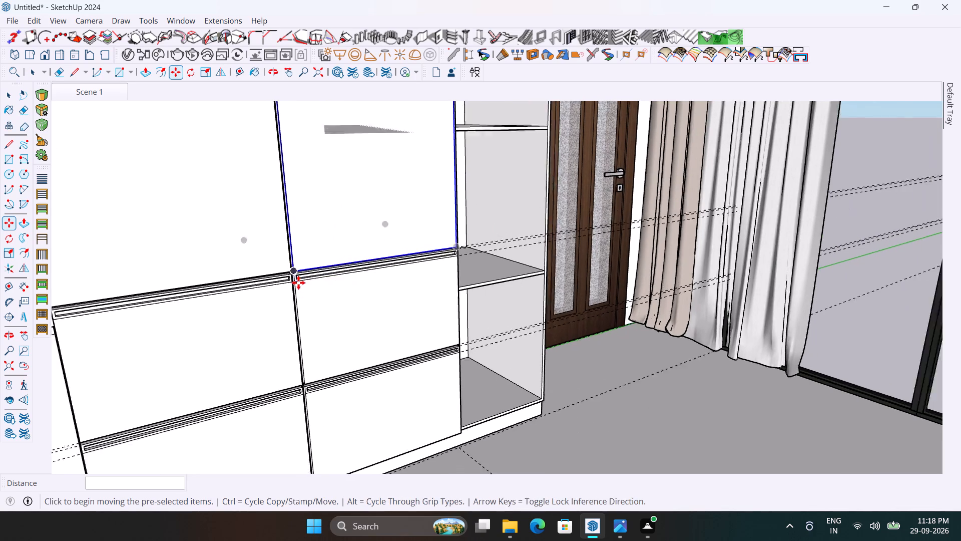
{"action": "middle_click_drag", "start_coordinate": [389, 298], "coordinate": [254, 308]}
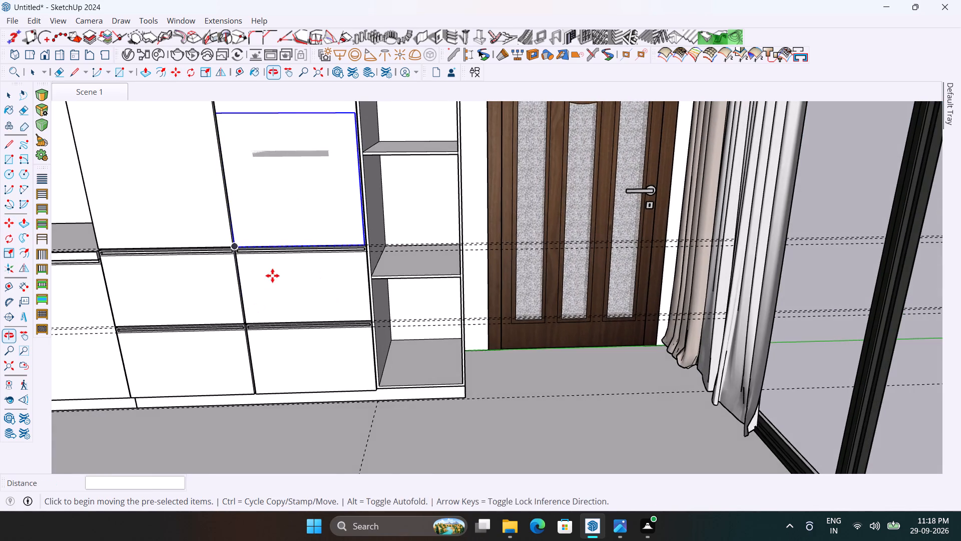
{"action": "scroll", "coordinate": [310, 181], "scroll_direction": "up", "scroll_amount": 3}
{"action": "scroll", "coordinate": [362, 257], "scroll_direction": "down", "scroll_amount": 2}
{"action": "middle_click_drag", "start_coordinate": [377, 267], "coordinate": [350, 268]}
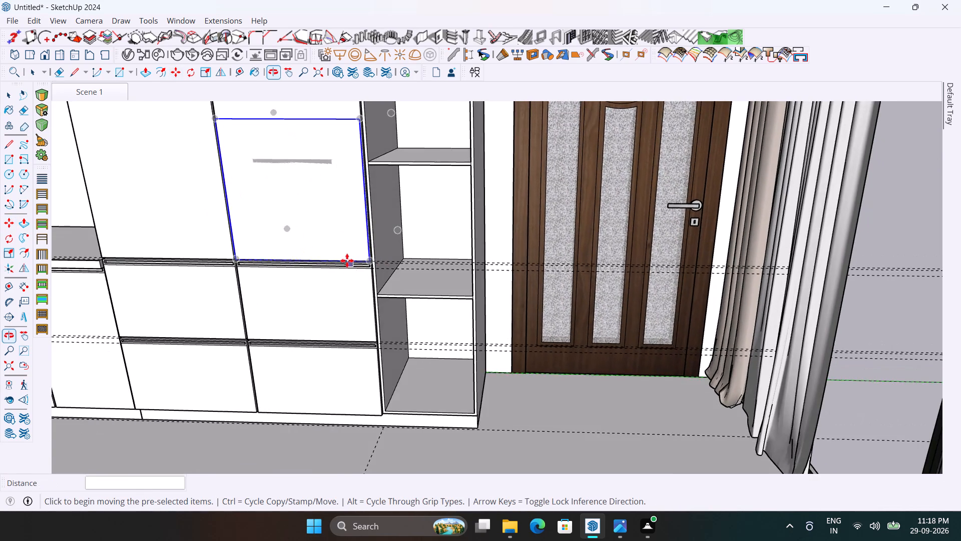
{"action": "scroll", "coordinate": [348, 250], "scroll_direction": "up", "scroll_amount": 4}
{"action": "scroll", "coordinate": [390, 272], "scroll_direction": "up", "scroll_amount": 7}
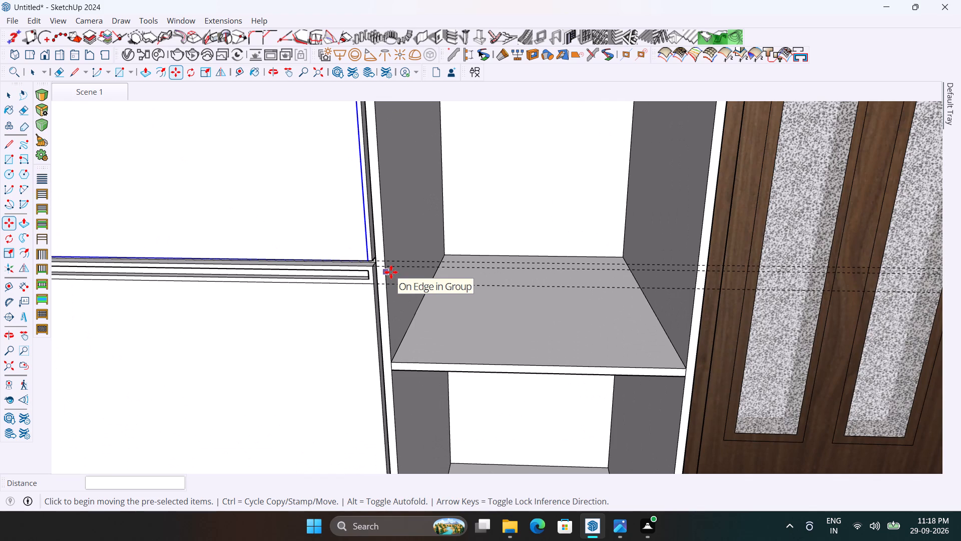
{"action": "scroll", "coordinate": [374, 261], "scroll_direction": "up", "scroll_amount": 2}
{"action": "key", "text": "space"}
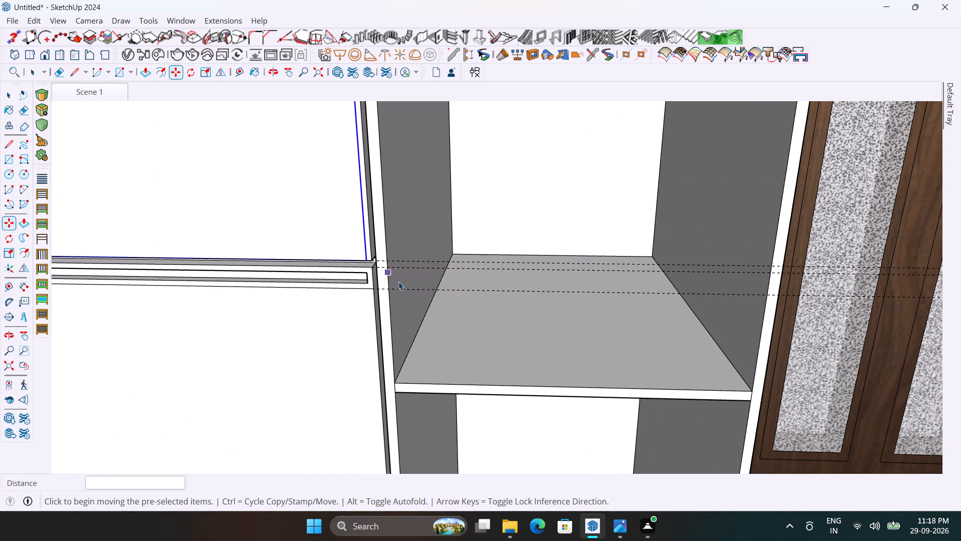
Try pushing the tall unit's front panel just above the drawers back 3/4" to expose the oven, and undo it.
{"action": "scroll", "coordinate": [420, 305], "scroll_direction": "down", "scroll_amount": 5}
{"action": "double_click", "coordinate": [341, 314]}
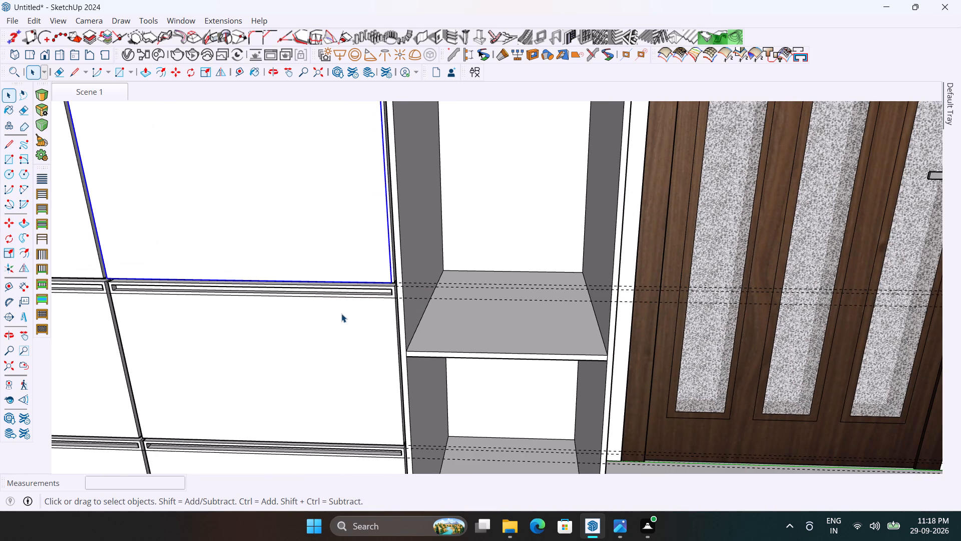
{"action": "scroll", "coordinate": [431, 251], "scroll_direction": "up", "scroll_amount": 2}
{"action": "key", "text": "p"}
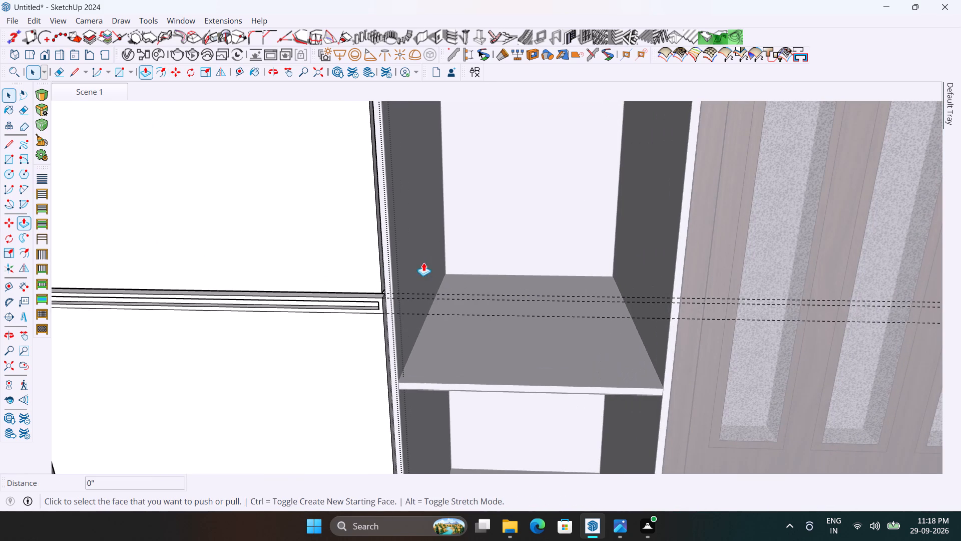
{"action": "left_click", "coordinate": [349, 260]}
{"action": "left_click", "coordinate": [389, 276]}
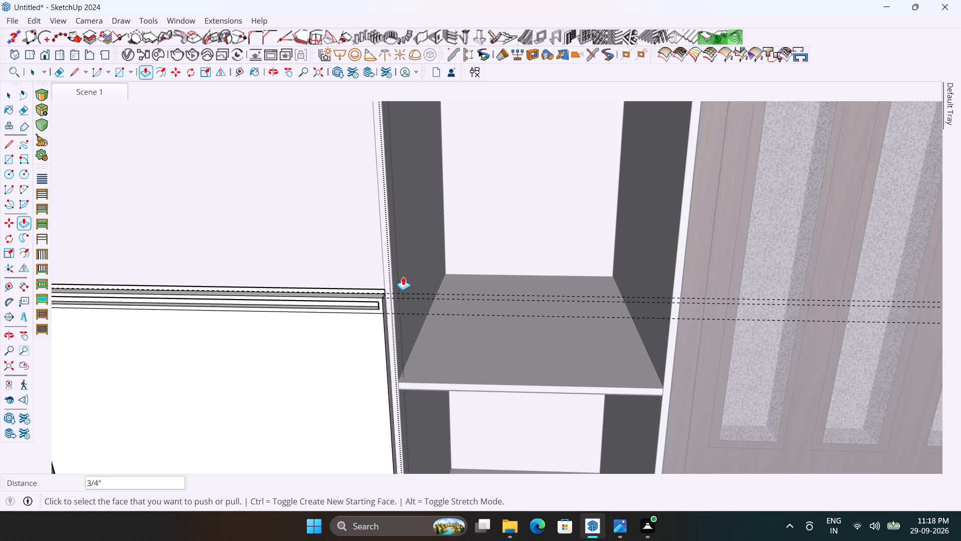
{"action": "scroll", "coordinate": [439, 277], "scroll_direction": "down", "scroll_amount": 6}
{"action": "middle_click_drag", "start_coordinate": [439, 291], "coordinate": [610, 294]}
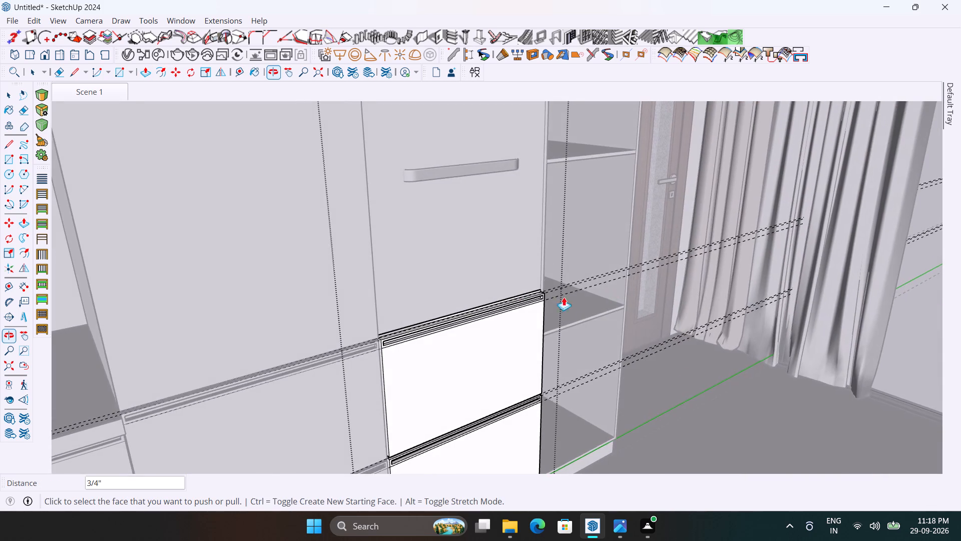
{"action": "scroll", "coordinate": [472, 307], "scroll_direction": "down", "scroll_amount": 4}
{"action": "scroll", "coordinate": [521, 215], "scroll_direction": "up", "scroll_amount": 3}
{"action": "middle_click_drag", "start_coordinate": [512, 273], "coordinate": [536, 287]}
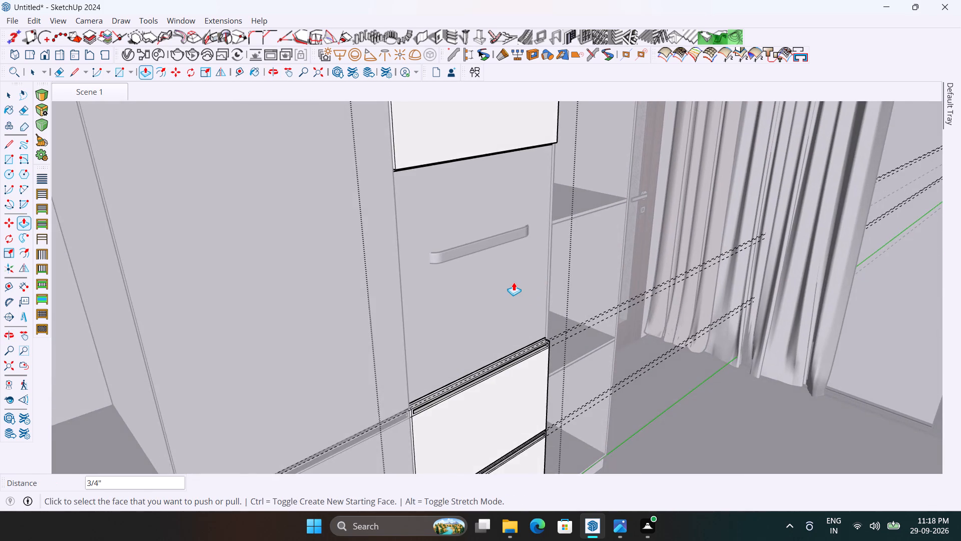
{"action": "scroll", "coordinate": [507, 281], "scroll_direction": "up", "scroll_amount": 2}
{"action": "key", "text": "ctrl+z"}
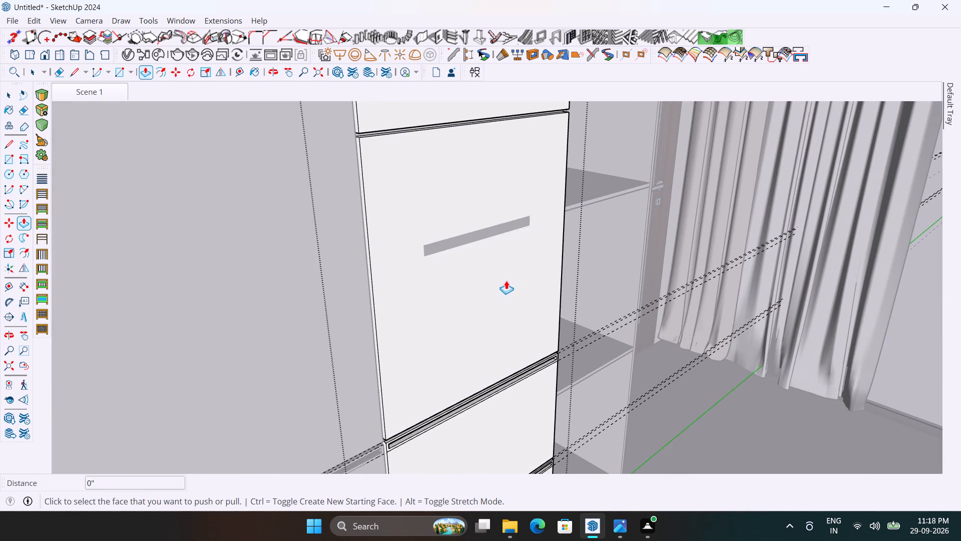
Move the oven by its bottom front corner out of the tall unit onto the open floor beside the shelves, and clear the selection.
{"action": "key", "text": "space"}
{"action": "left_click", "coordinate": [482, 235]}
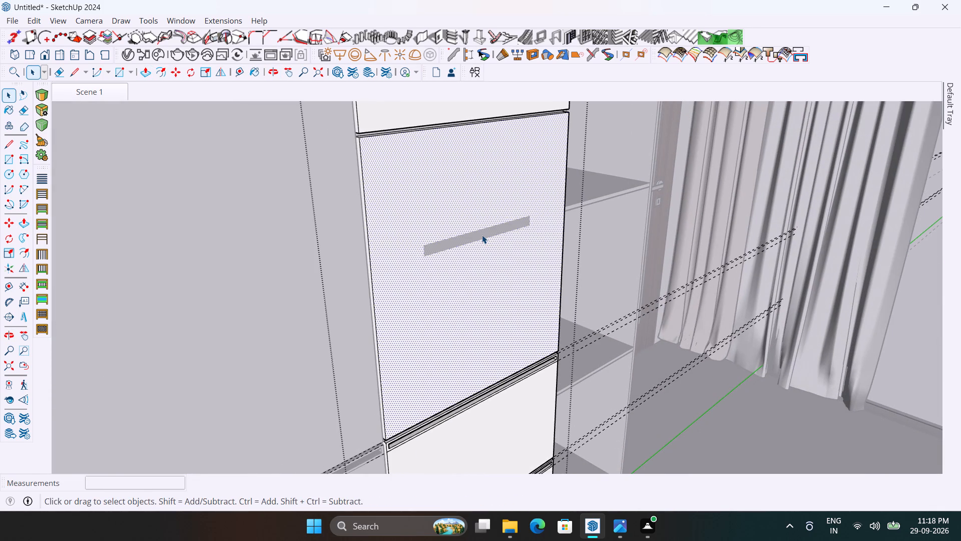
{"action": "left_click", "coordinate": [593, 248]}
{"action": "scroll", "coordinate": [533, 240], "scroll_direction": "up", "scroll_amount": 2}
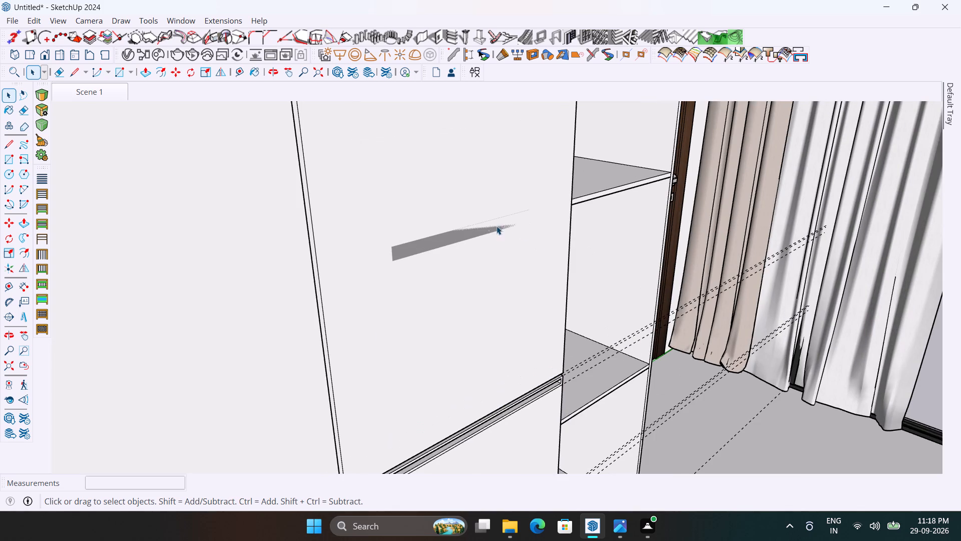
{"action": "left_click", "coordinate": [432, 242]}
{"action": "scroll", "coordinate": [432, 196], "scroll_direction": "down", "scroll_amount": 5}
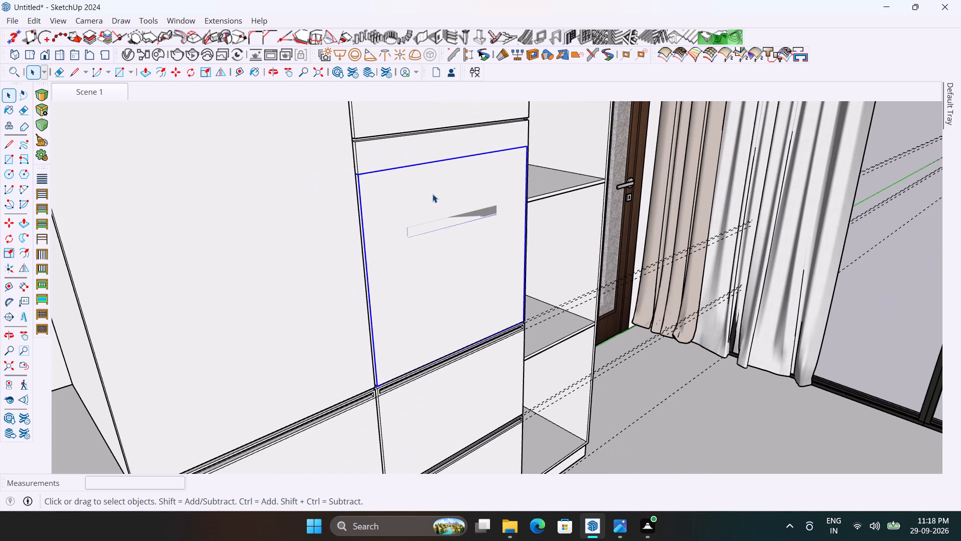
{"action": "key", "text": "m"}
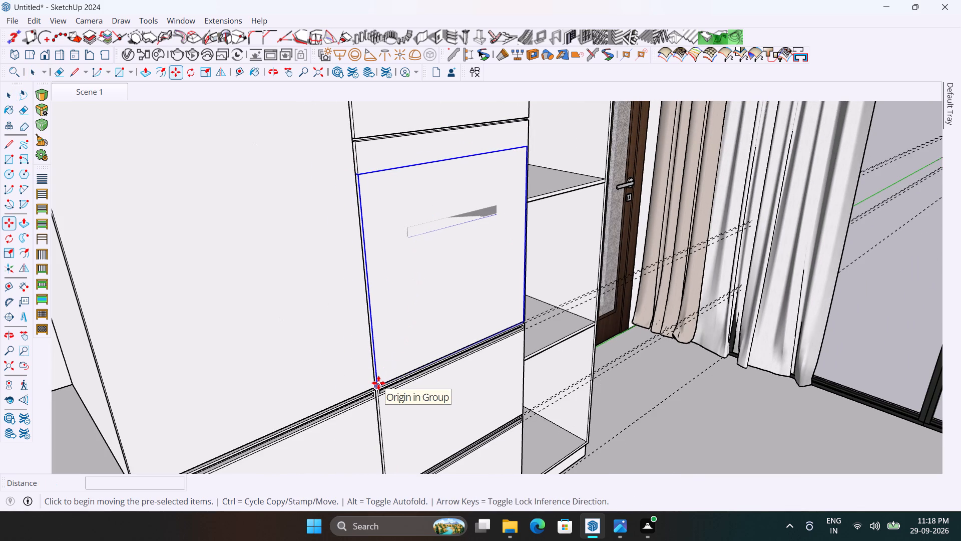
{"action": "left_click", "coordinate": [378, 383]}
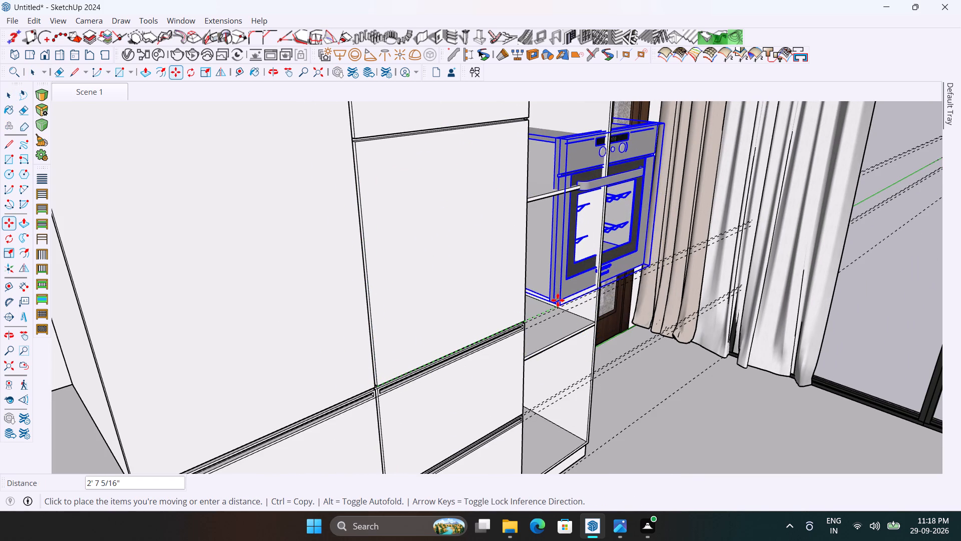
{"action": "scroll", "coordinate": [546, 307], "scroll_direction": "up", "scroll_amount": 4}
{"action": "scroll", "coordinate": [524, 245], "scroll_direction": "down", "scroll_amount": 7}
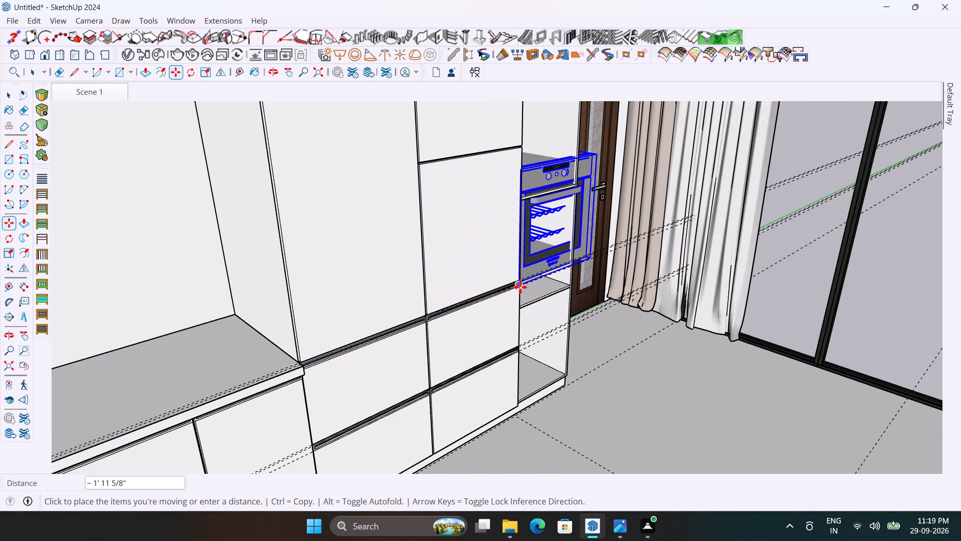
{"action": "scroll", "coordinate": [525, 284], "scroll_direction": "up", "scroll_amount": 1}
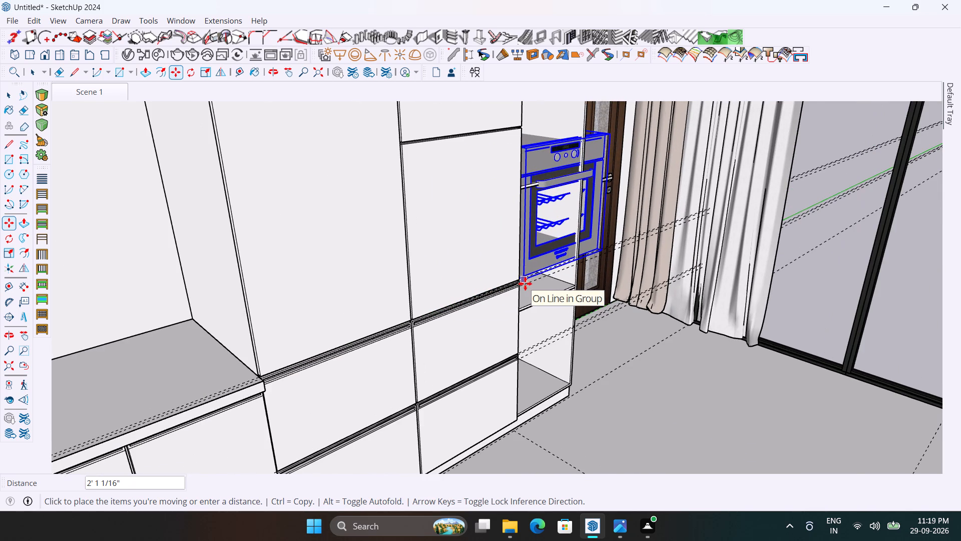
{"action": "scroll", "coordinate": [525, 284], "scroll_direction": "up", "scroll_amount": 1}
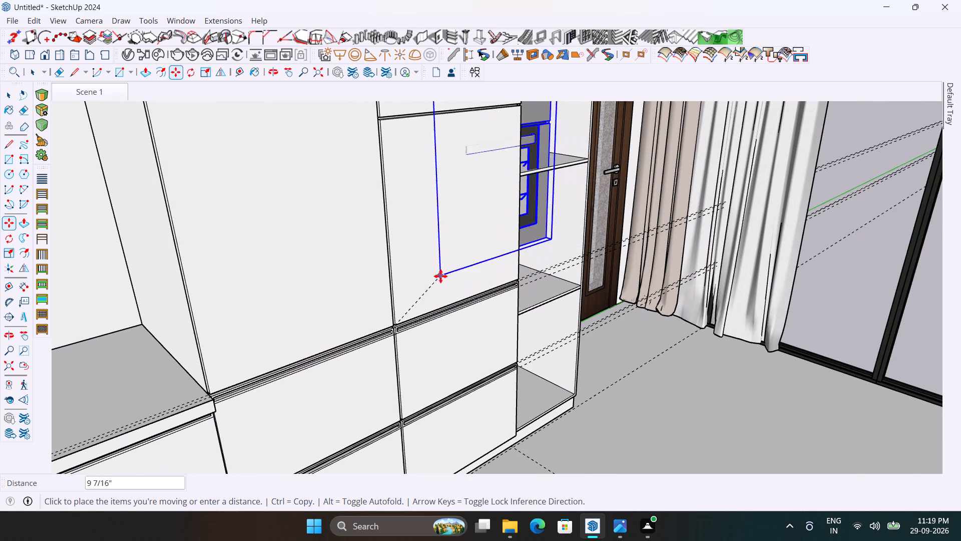
{"action": "scroll", "coordinate": [406, 306], "scroll_direction": "down", "scroll_amount": 3}
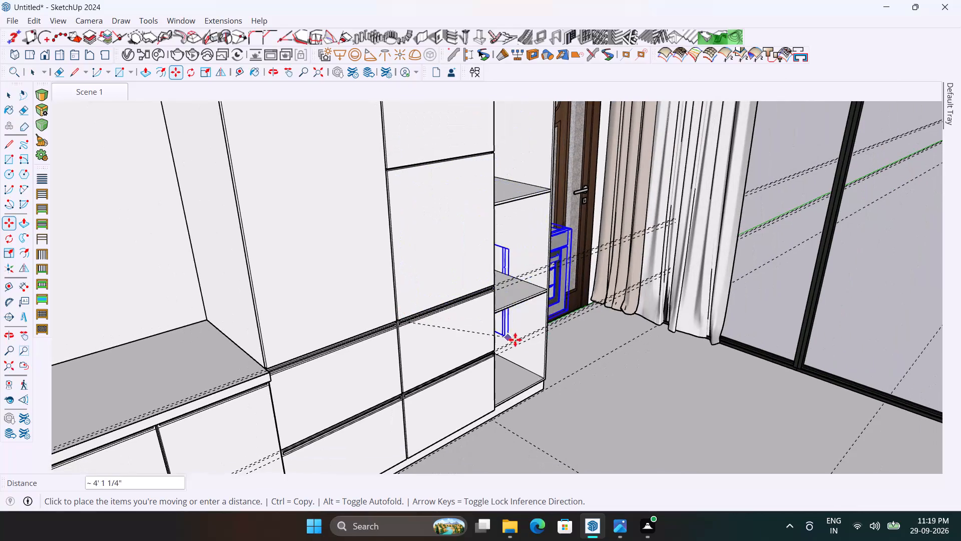
{"action": "scroll", "coordinate": [444, 275], "scroll_direction": "down", "scroll_amount": 7}
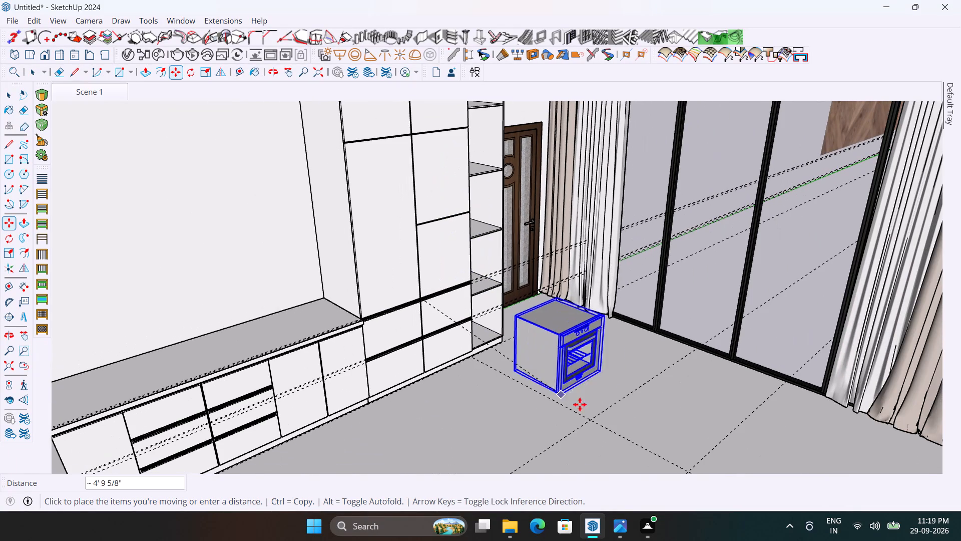
{"action": "left_click", "coordinate": [574, 400]}
{"action": "key", "text": "space"}
{"action": "scroll", "coordinate": [628, 401], "scroll_direction": "up", "scroll_amount": 3}
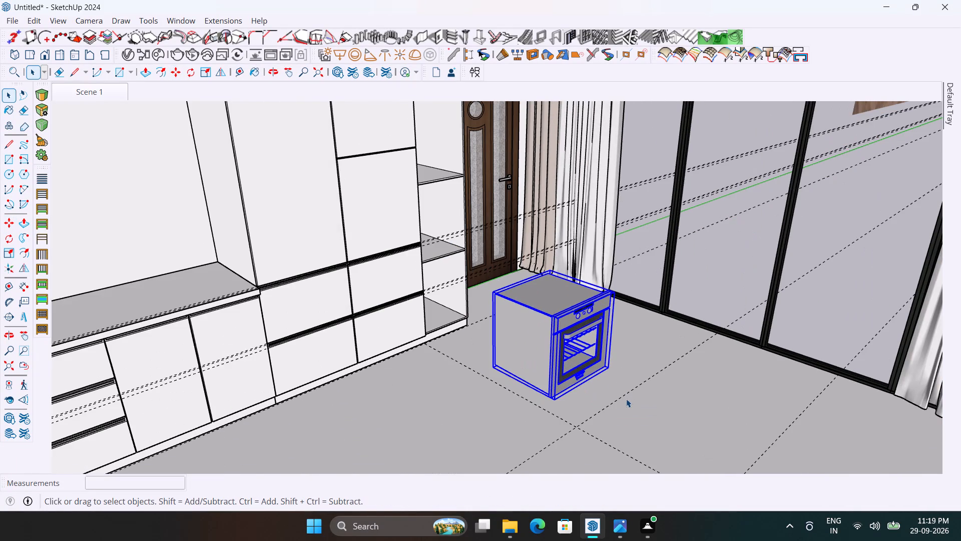
{"action": "left_click", "coordinate": [626, 399]}
Measure the height of the oven's front from its bottom edge to its top edge.
{"action": "scroll", "coordinate": [601, 385], "scroll_direction": "up", "scroll_amount": 7}
{"action": "middle_click_drag", "start_coordinate": [594, 384], "coordinate": [583, 348]}
{"action": "scroll", "coordinate": [594, 385], "scroll_direction": "up", "scroll_amount": 1}
{"action": "scroll", "coordinate": [509, 377], "scroll_direction": "down", "scroll_amount": 3}
{"action": "scroll", "coordinate": [538, 336], "scroll_direction": "up", "scroll_amount": 3}
{"action": "scroll", "coordinate": [502, 405], "scroll_direction": "up", "scroll_amount": 1}
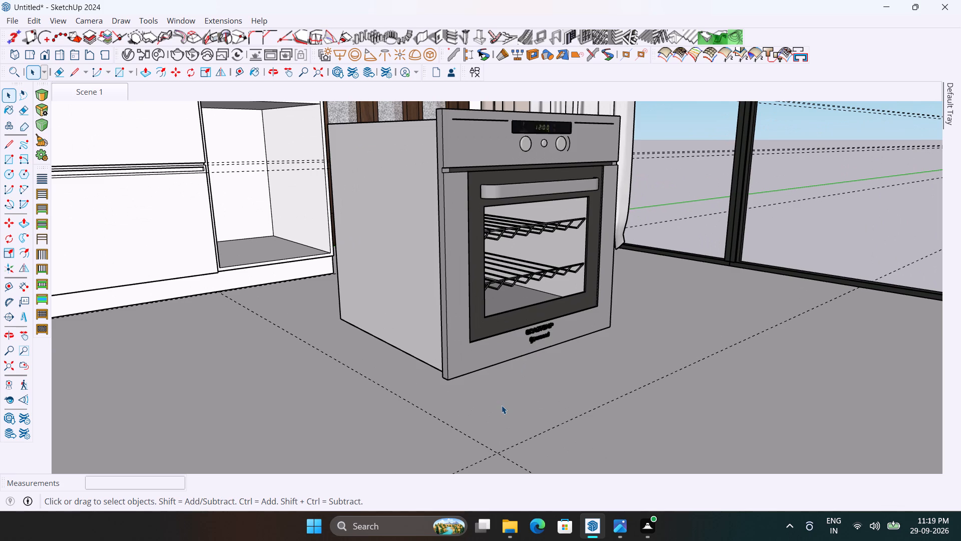
{"action": "key", "text": "t"}
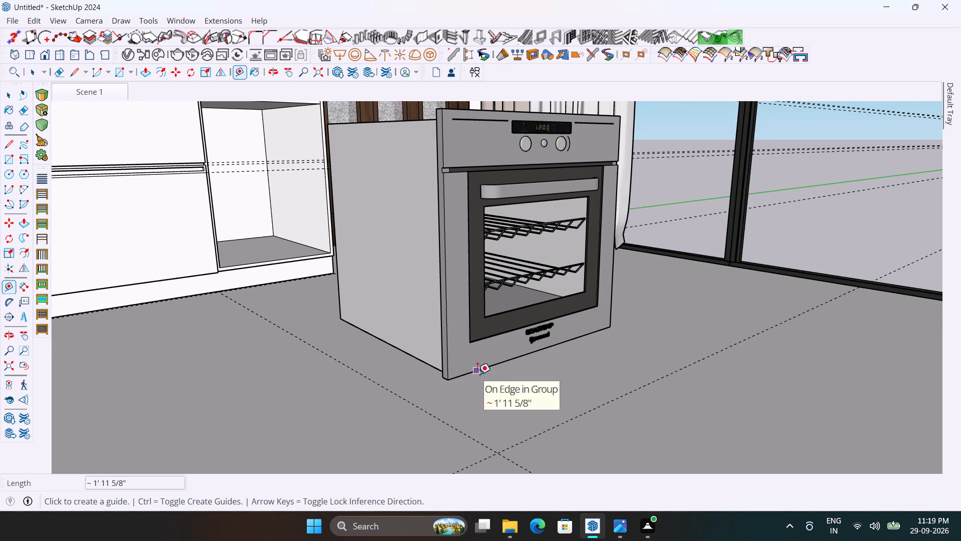
{"action": "left_click", "coordinate": [477, 374]}
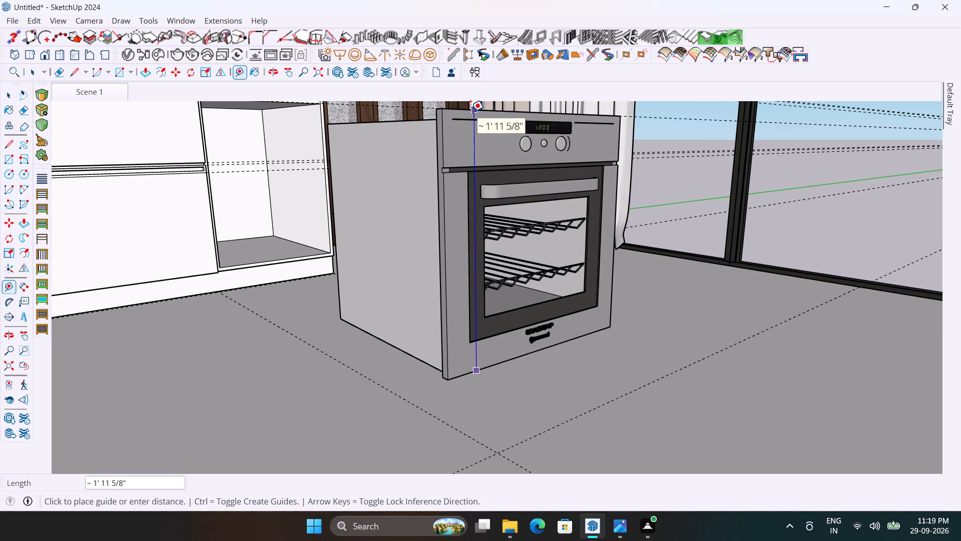
{"action": "key", "text": "Escape"}
Measure the height of the tall unit's front panel above the drawers, from its bottom edge to the joint above.
{"action": "scroll", "coordinate": [427, 315], "scroll_direction": "down", "scroll_amount": 2}
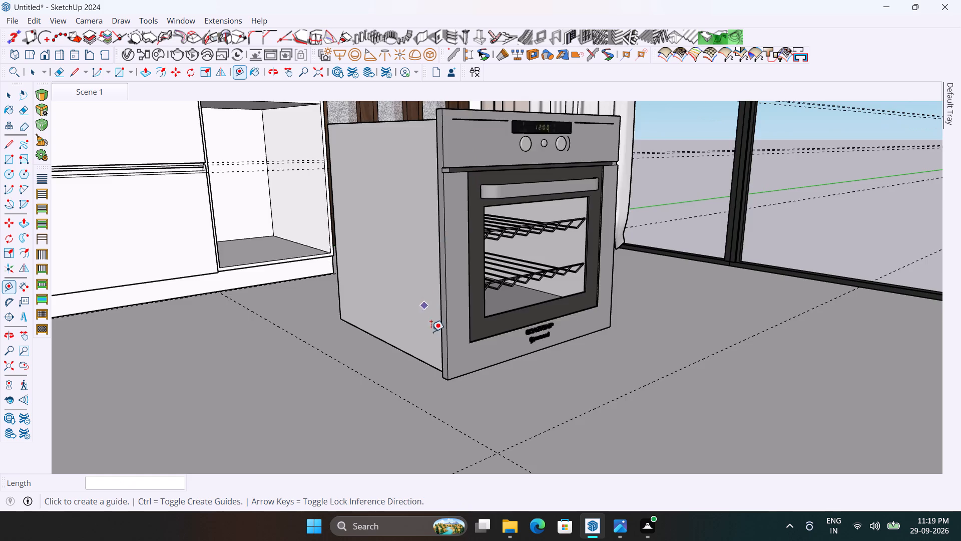
{"action": "scroll", "coordinate": [431, 332], "scroll_direction": "down", "scroll_amount": 8}
{"action": "scroll", "coordinate": [449, 373], "scroll_direction": "down", "scroll_amount": 3}
{"action": "scroll", "coordinate": [270, 198], "scroll_direction": "up", "scroll_amount": 8}
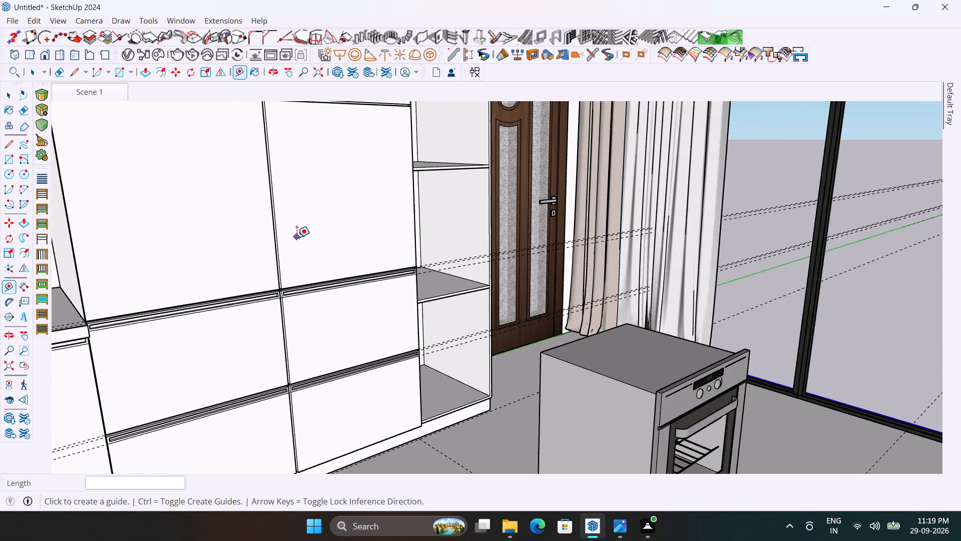
{"action": "scroll", "coordinate": [327, 266], "scroll_direction": "up", "scroll_amount": 15}
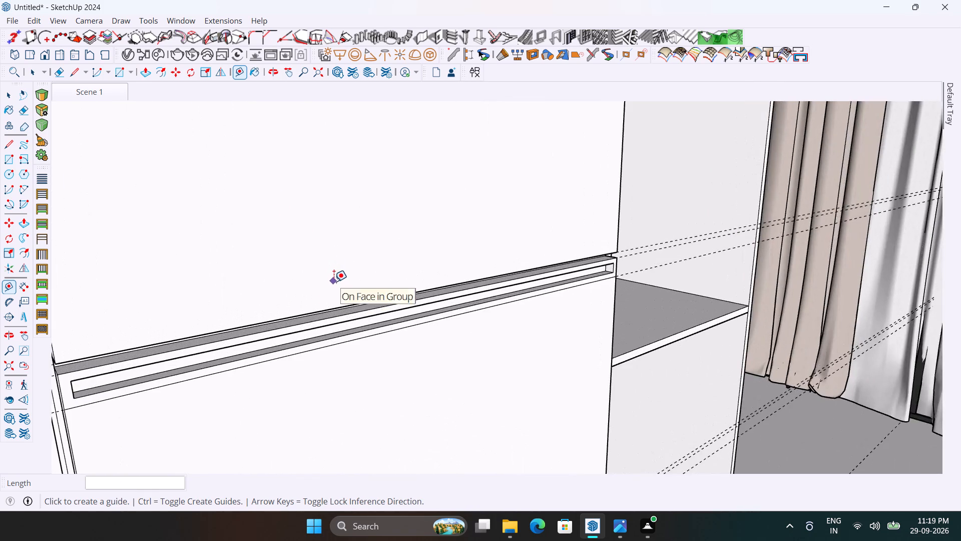
{"action": "scroll", "coordinate": [342, 289], "scroll_direction": "down", "scroll_amount": 4}
{"action": "scroll", "coordinate": [404, 307], "scroll_direction": "down", "scroll_amount": 8}
{"action": "scroll", "coordinate": [415, 304], "scroll_direction": "up", "scroll_amount": 3}
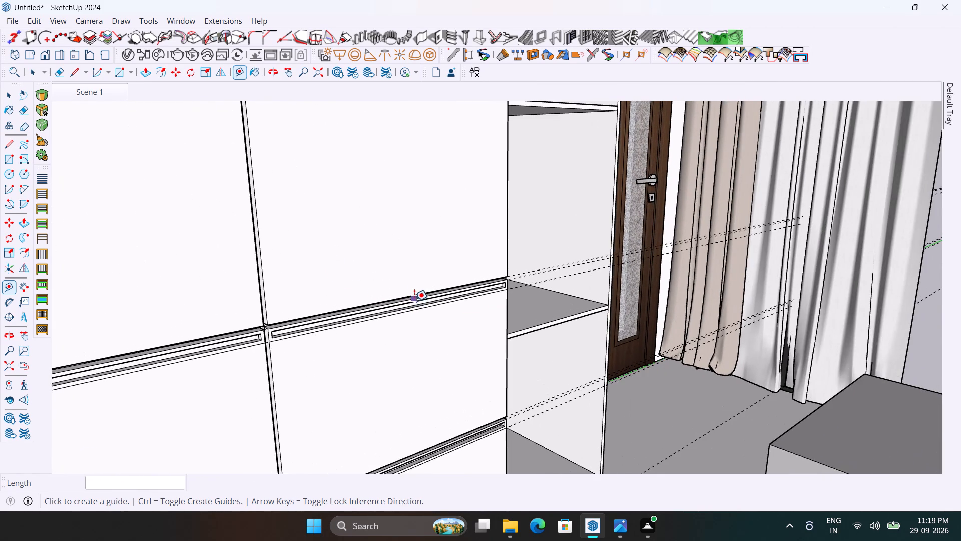
{"action": "scroll", "coordinate": [413, 299], "scroll_direction": "up", "scroll_amount": 4}
{"action": "scroll", "coordinate": [177, 332], "scroll_direction": "up", "scroll_amount": 3}
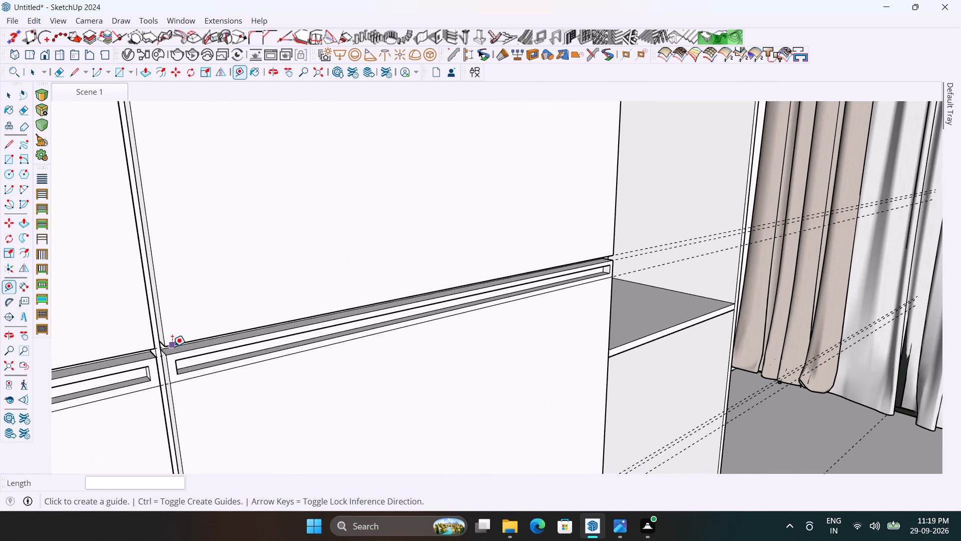
{"action": "left_click", "coordinate": [172, 347]}
{"action": "scroll", "coordinate": [220, 232], "scroll_direction": "down", "scroll_amount": 16}
{"action": "scroll", "coordinate": [259, 288], "scroll_direction": "down", "scroll_amount": 5}
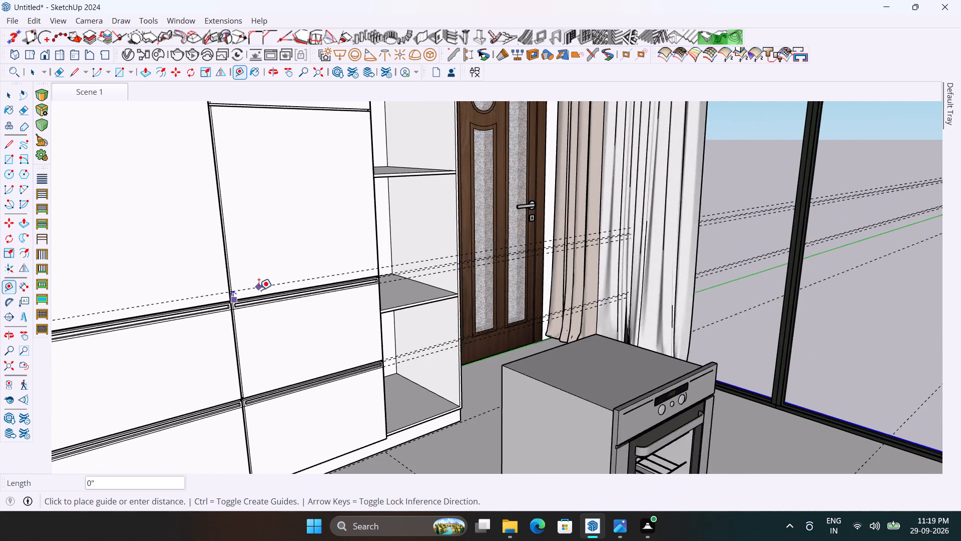
{"action": "scroll", "coordinate": [239, 168], "scroll_direction": "up", "scroll_amount": 4}
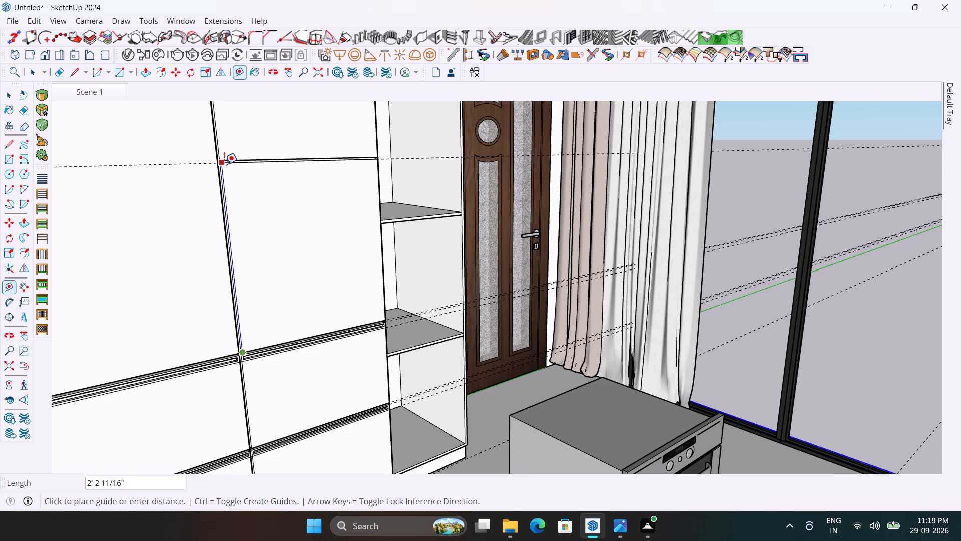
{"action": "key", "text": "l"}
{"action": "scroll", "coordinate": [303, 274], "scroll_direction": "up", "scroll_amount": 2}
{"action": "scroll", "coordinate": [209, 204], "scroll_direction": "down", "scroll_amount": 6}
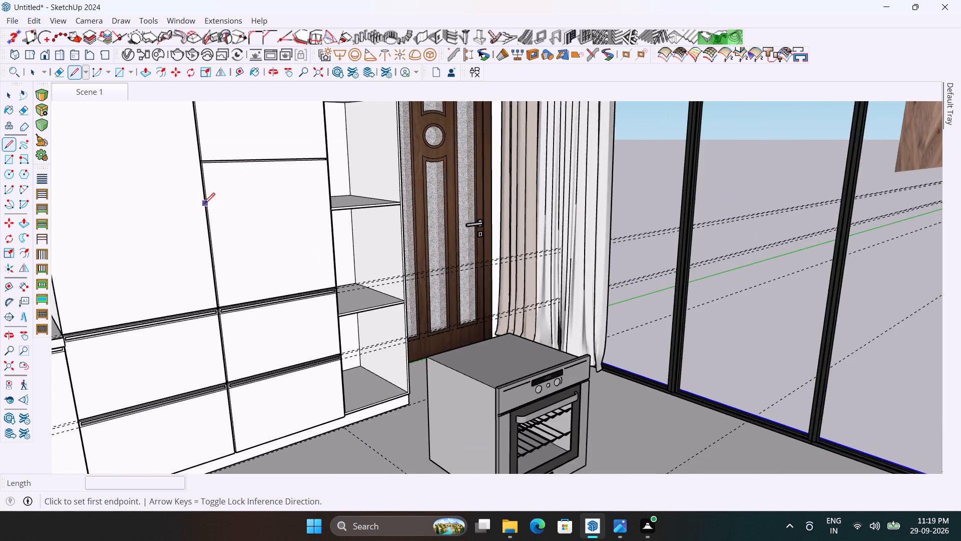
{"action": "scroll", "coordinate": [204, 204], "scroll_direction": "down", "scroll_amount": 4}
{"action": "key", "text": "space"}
Draw a rectangle about 1' 10 5/8" by 1' 11 5/8" over the oven's front face, corner to corner.
{"action": "scroll", "coordinate": [411, 372], "scroll_direction": "up", "scroll_amount": 3}
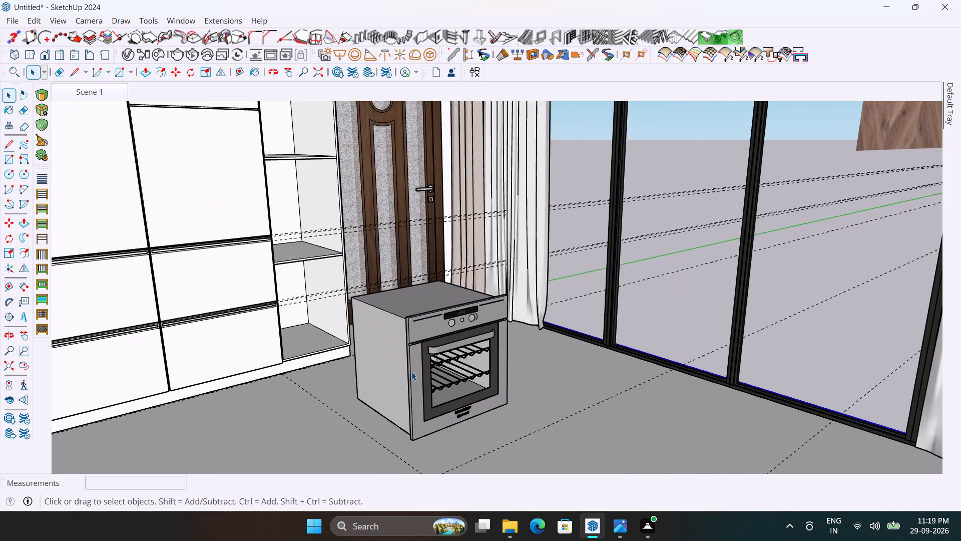
{"action": "scroll", "coordinate": [371, 281], "scroll_direction": "down", "scroll_amount": 4}
{"action": "scroll", "coordinate": [409, 343], "scroll_direction": "up", "scroll_amount": 7}
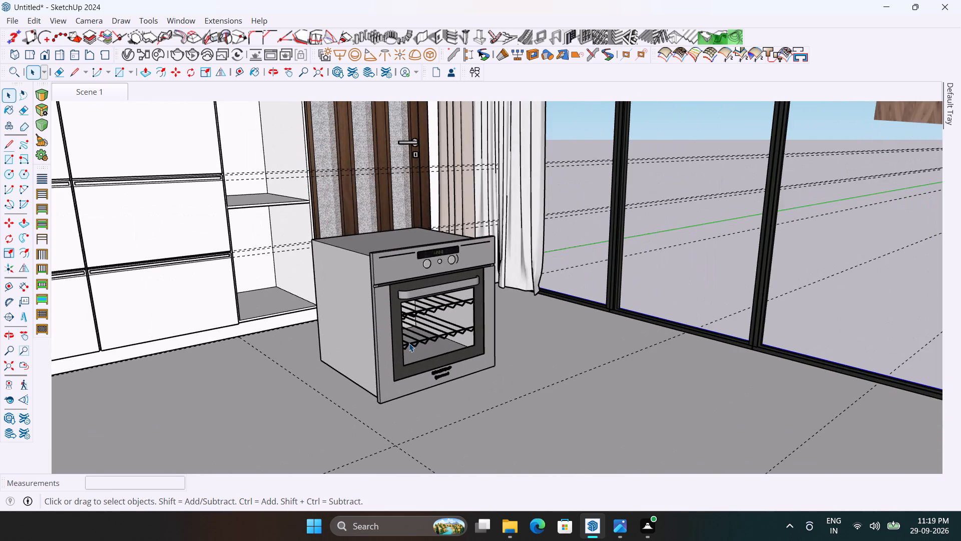
{"action": "key", "text": "r"}
{"action": "scroll", "coordinate": [387, 309], "scroll_direction": "up", "scroll_amount": 3}
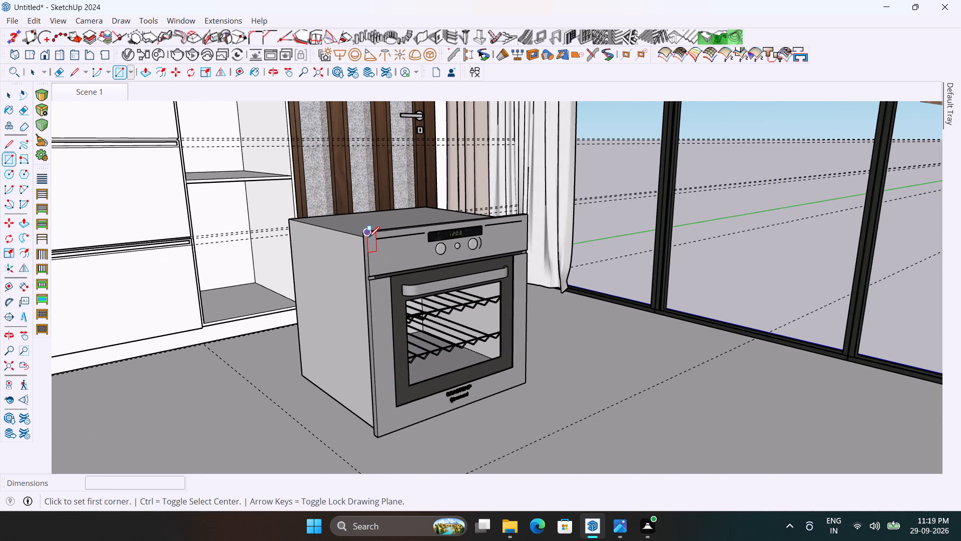
{"action": "left_click", "coordinate": [368, 237]}
{"action": "scroll", "coordinate": [510, 397], "scroll_direction": "up", "scroll_amount": 4}
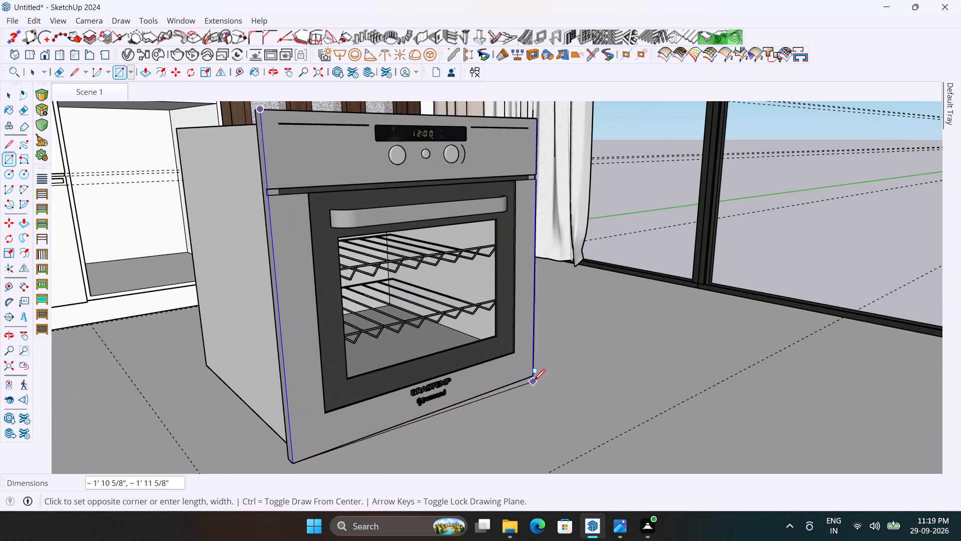
{"action": "left_click", "coordinate": [535, 378]}
{"action": "scroll", "coordinate": [522, 326], "scroll_direction": "down", "scroll_amount": 6}
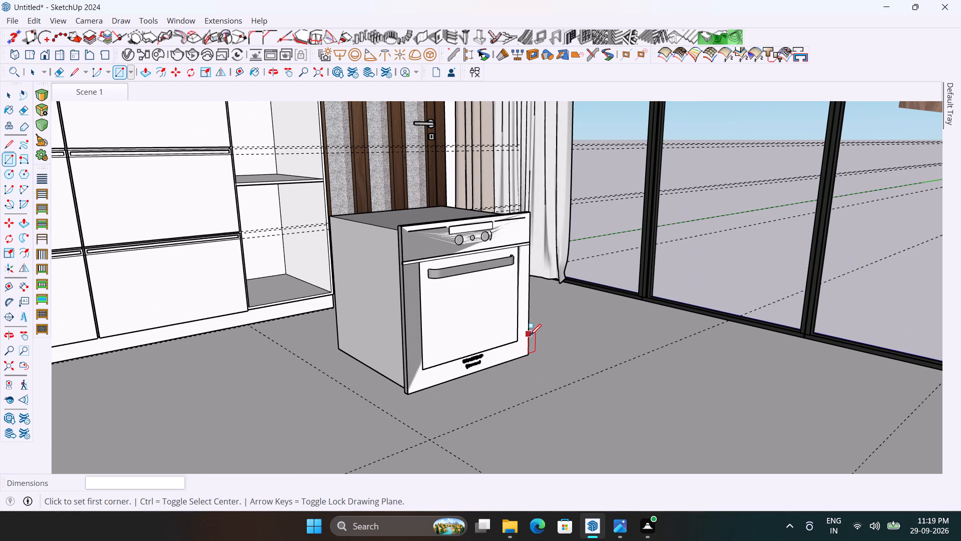
Push/pull the rectangle on the oven's front outward by about 9/16" to form a panel block.
{"action": "key", "text": "p"}
{"action": "left_click", "coordinate": [489, 324]}
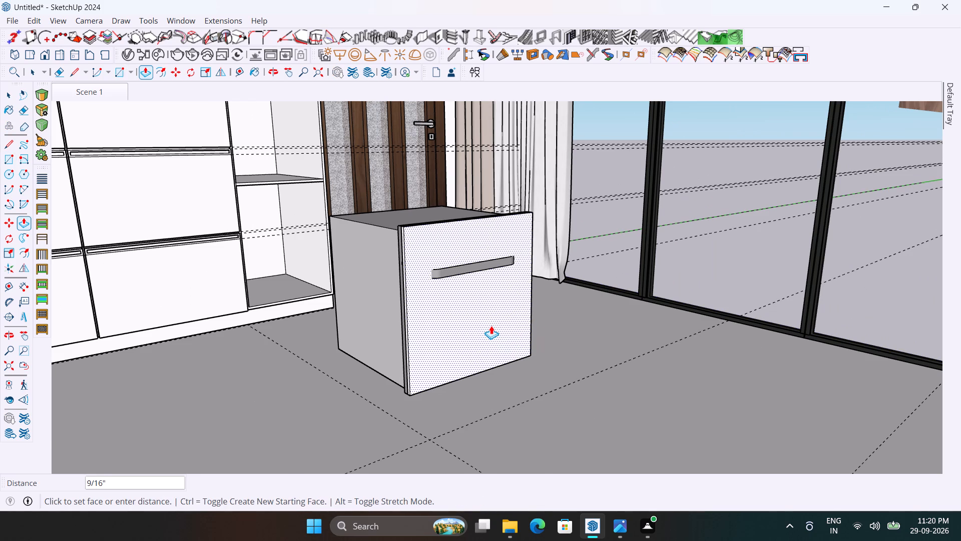
{"action": "left_click", "coordinate": [491, 326]}
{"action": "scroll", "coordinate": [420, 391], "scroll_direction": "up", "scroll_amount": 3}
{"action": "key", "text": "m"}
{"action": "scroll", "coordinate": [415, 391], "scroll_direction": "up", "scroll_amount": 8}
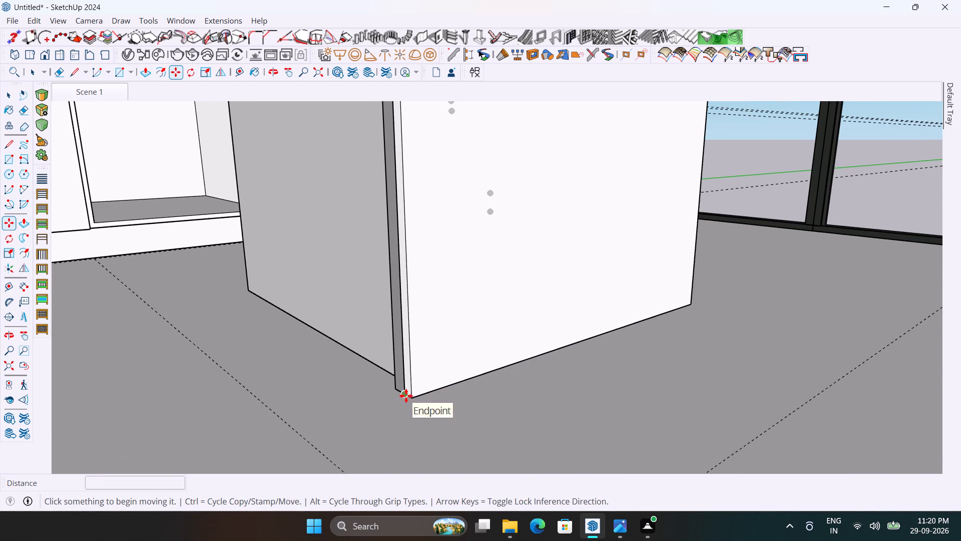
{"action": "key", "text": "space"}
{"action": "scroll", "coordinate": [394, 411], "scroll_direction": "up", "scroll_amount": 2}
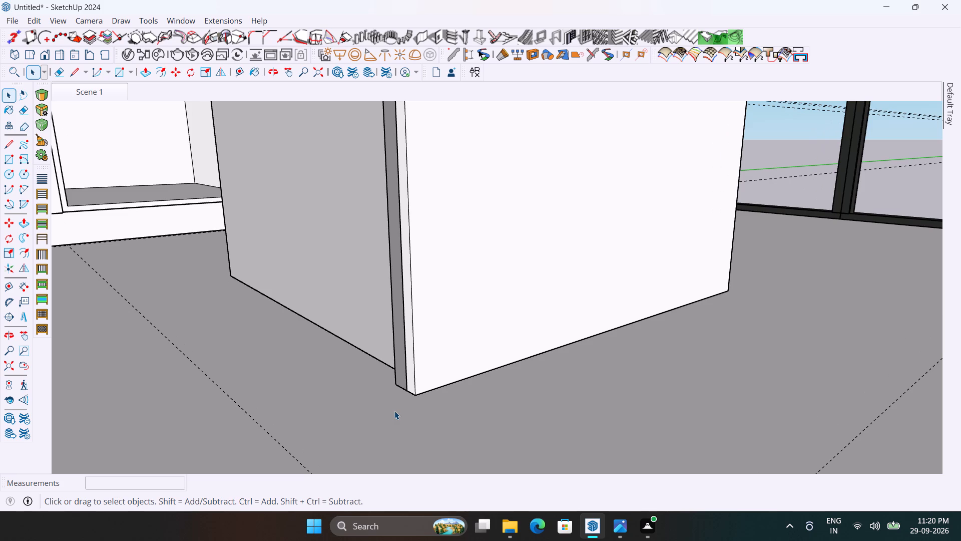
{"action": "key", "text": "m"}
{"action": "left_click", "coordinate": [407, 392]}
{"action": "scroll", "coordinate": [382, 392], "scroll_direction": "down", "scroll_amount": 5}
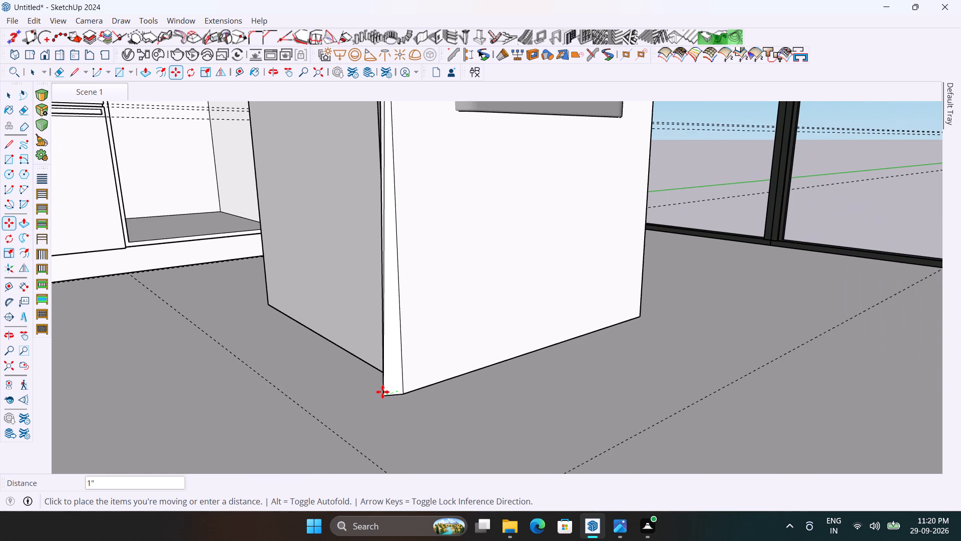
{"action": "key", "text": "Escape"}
Select the whole panel block on the oven's front and make it a group.
{"action": "key", "text": "space"}
{"action": "triple_click", "coordinate": [456, 368]}
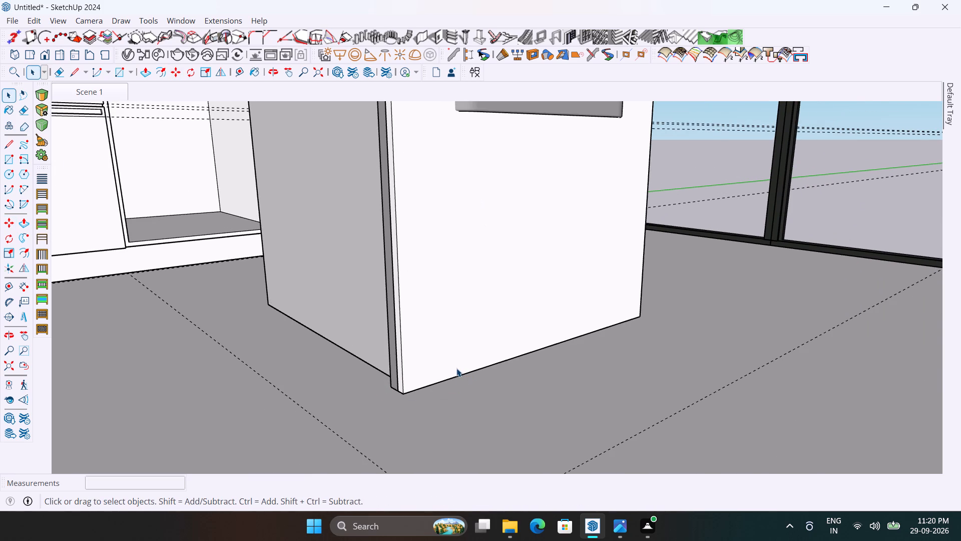
{"action": "right_click", "coordinate": [423, 374]}
{"action": "left_click", "coordinate": [448, 126]}
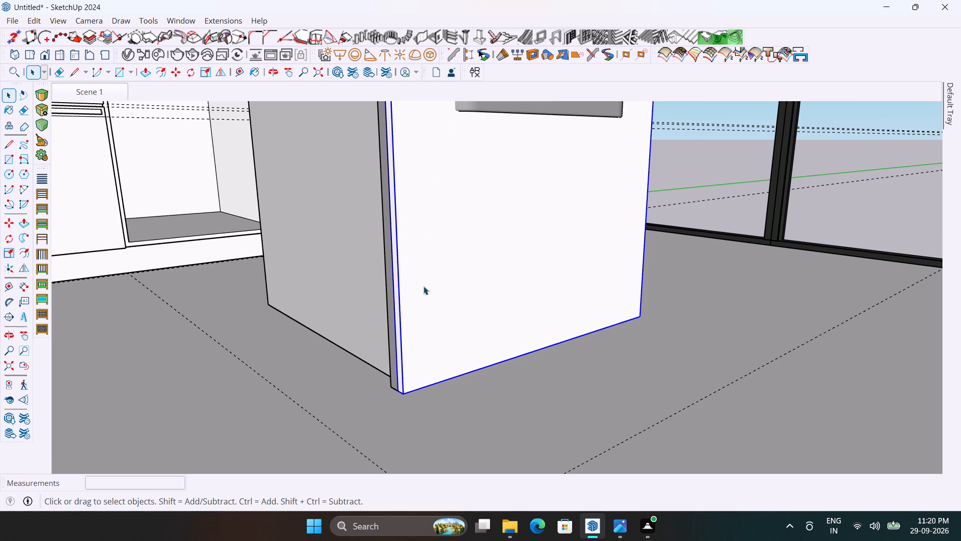
Move the panel group by its bottom corner onto the tall unit, seating it at the lower corner just above the drawers.
{"action": "key", "text": "m"}
{"action": "scroll", "coordinate": [385, 431], "scroll_direction": "up", "scroll_amount": 3}
{"action": "left_click", "coordinate": [398, 381]}
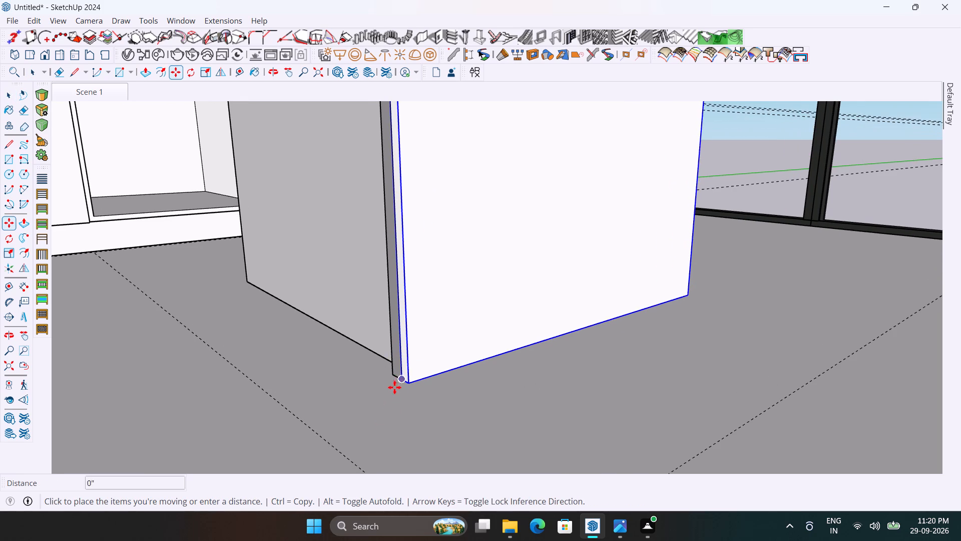
{"action": "scroll", "coordinate": [407, 394], "scroll_direction": "down", "scroll_amount": 19}
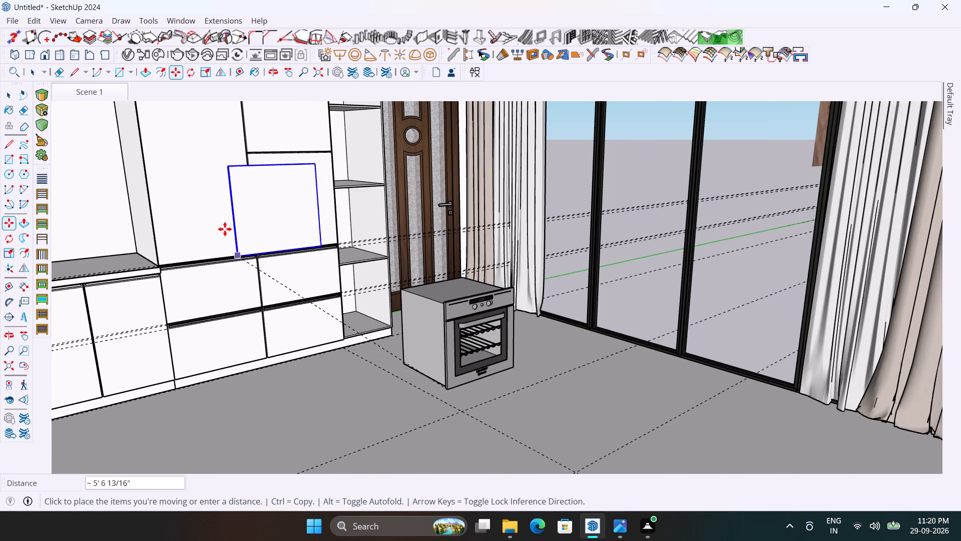
{"action": "scroll", "coordinate": [274, 215], "scroll_direction": "up", "scroll_amount": 7}
{"action": "scroll", "coordinate": [236, 270], "scroll_direction": "up", "scroll_amount": 7}
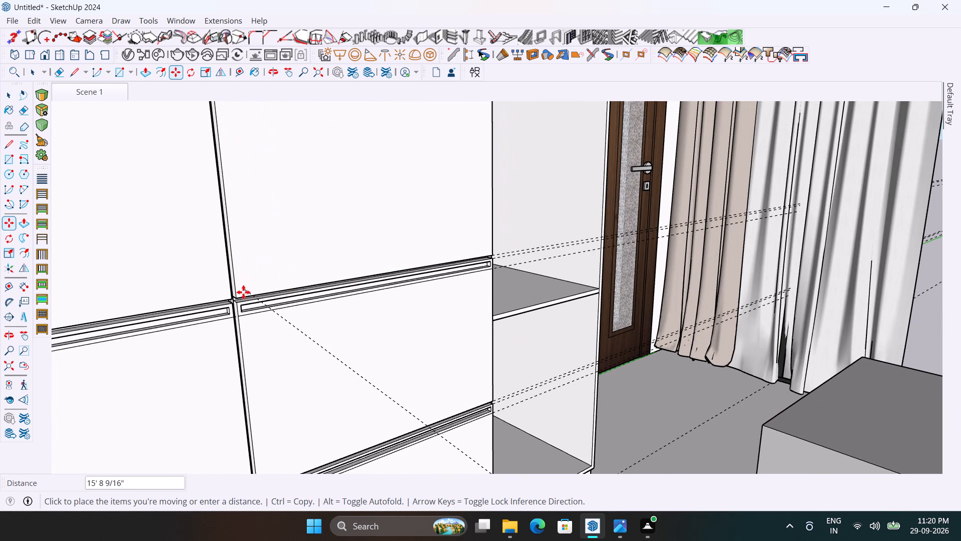
{"action": "scroll", "coordinate": [241, 300], "scroll_direction": "up", "scroll_amount": 8}
{"action": "middle_click_drag", "start_coordinate": [248, 300], "coordinate": [274, 307]}
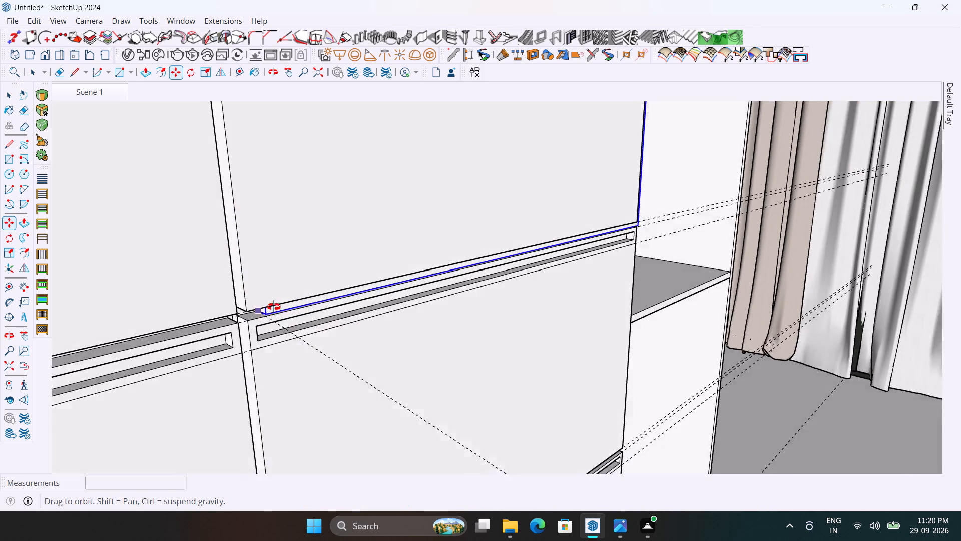
{"action": "middle_click_drag", "start_coordinate": [274, 307], "coordinate": [307, 323]}
{"action": "scroll", "coordinate": [300, 336], "scroll_direction": "up", "scroll_amount": 5}
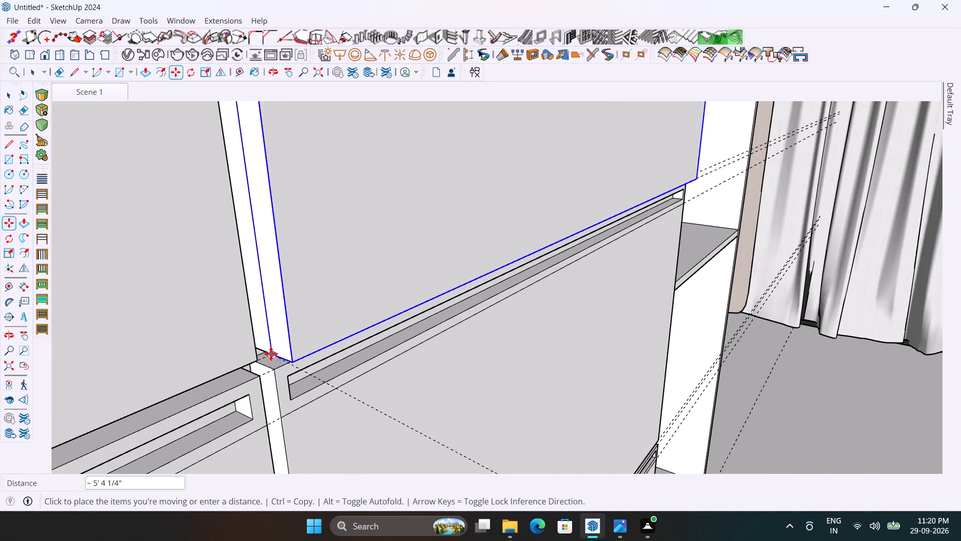
{"action": "left_click", "coordinate": [271, 354]}
Examine how the placed panel sits against the tall unit's edges, the drawers below and the joint above.
{"action": "scroll", "coordinate": [258, 355], "scroll_direction": "down", "scroll_amount": 20}
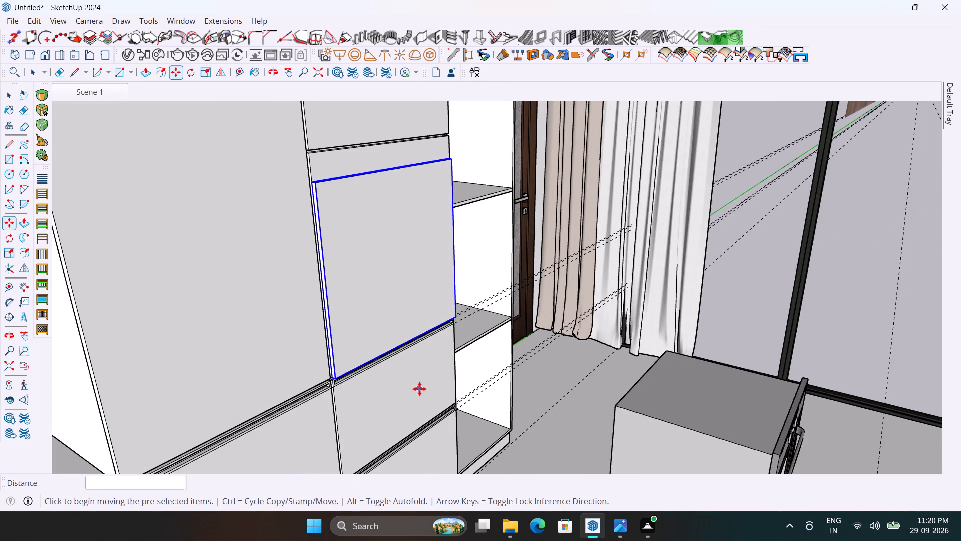
{"action": "middle_click_drag", "start_coordinate": [414, 390], "coordinate": [282, 379]}
{"action": "scroll", "coordinate": [375, 363], "scroll_direction": "down", "scroll_amount": 4}
{"action": "scroll", "coordinate": [314, 246], "scroll_direction": "up", "scroll_amount": 4}
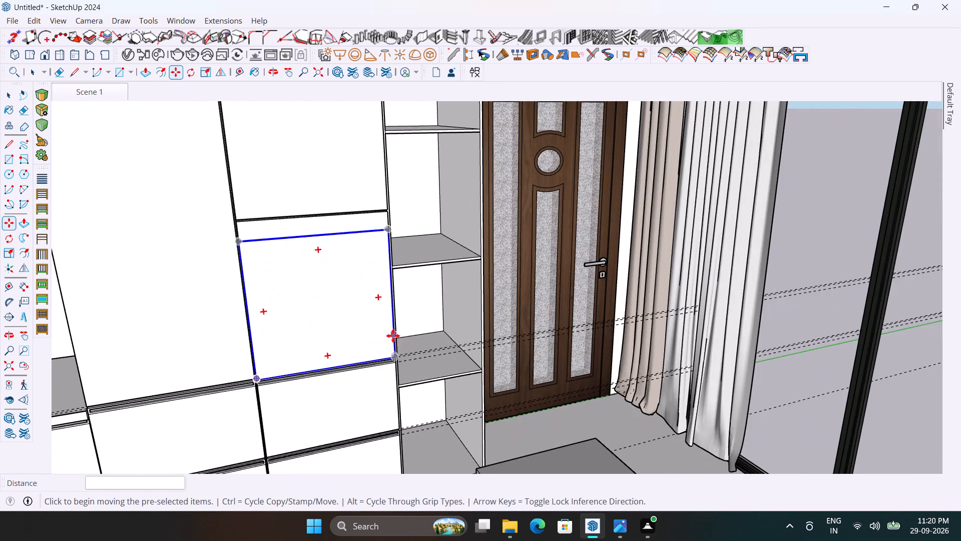
{"action": "middle_click_drag", "start_coordinate": [392, 338], "coordinate": [317, 340]}
{"action": "scroll", "coordinate": [279, 300], "scroll_direction": "up", "scroll_amount": 4}
{"action": "scroll", "coordinate": [280, 300], "scroll_direction": "down", "scroll_amount": 4}
{"action": "scroll", "coordinate": [195, 276], "scroll_direction": "up", "scroll_amount": 4}
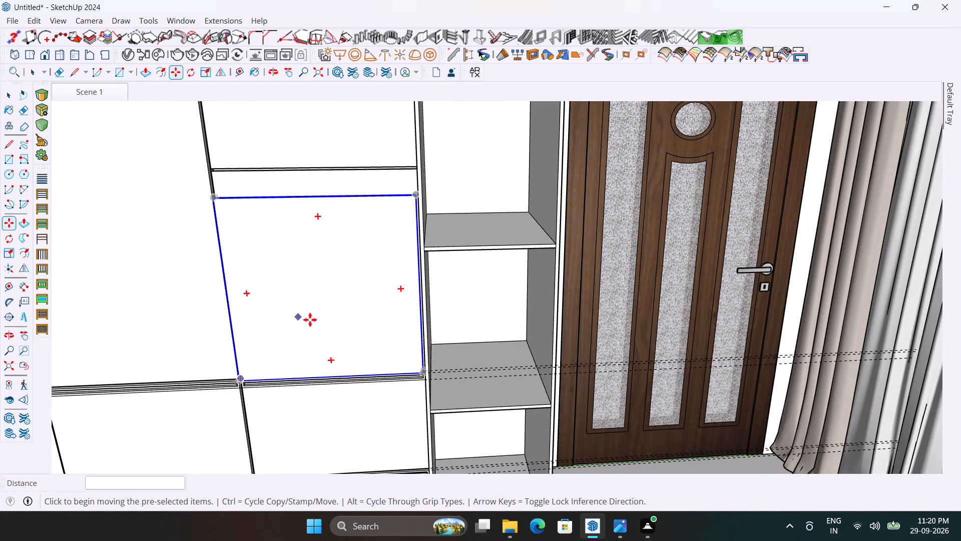
{"action": "scroll", "coordinate": [346, 326], "scroll_direction": "down", "scroll_amount": 3}
{"action": "scroll", "coordinate": [234, 299], "scroll_direction": "up", "scroll_amount": 2}
{"action": "scroll", "coordinate": [329, 243], "scroll_direction": "up", "scroll_amount": 2}
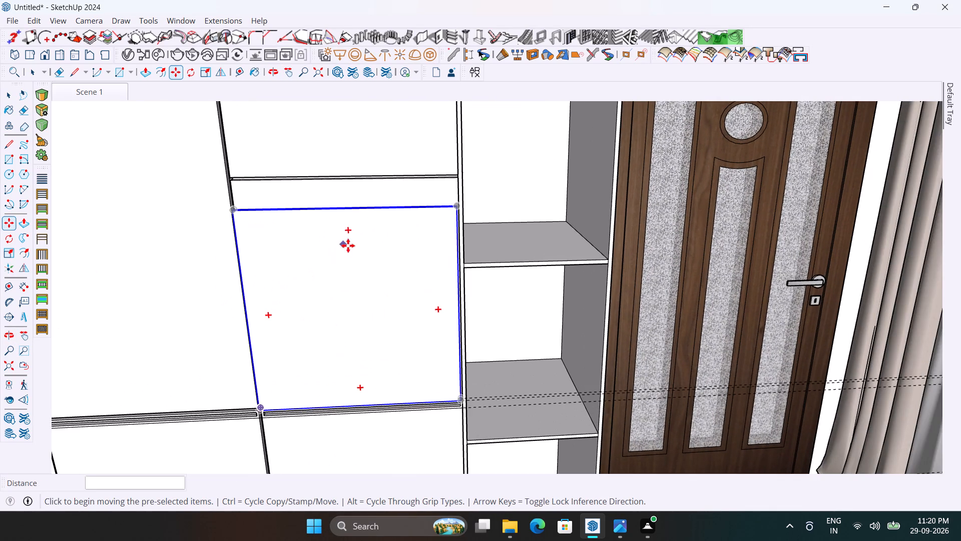
{"action": "scroll", "coordinate": [446, 275], "scroll_direction": "up", "scroll_amount": 3}
{"action": "scroll", "coordinate": [444, 262], "scroll_direction": "down", "scroll_amount": 4}
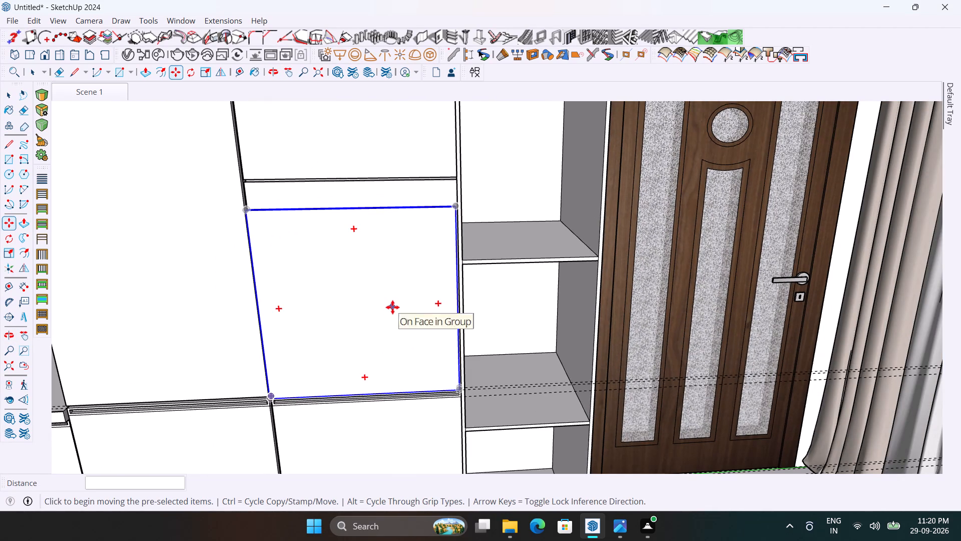
{"action": "middle_click_drag", "start_coordinate": [403, 323], "coordinate": [385, 281], "text": "alt"}
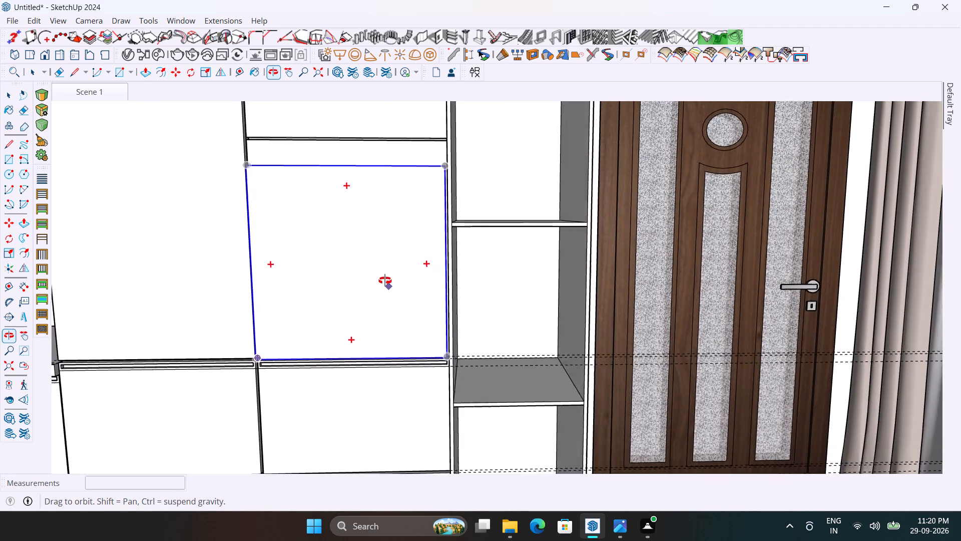
{"action": "middle_click_drag", "start_coordinate": [385, 281], "coordinate": [391, 296], "text": "alt"}
{"action": "scroll", "coordinate": [456, 398], "scroll_direction": "up", "scroll_amount": 3}
{"action": "scroll", "coordinate": [315, 248], "scroll_direction": "down", "scroll_amount": 9}
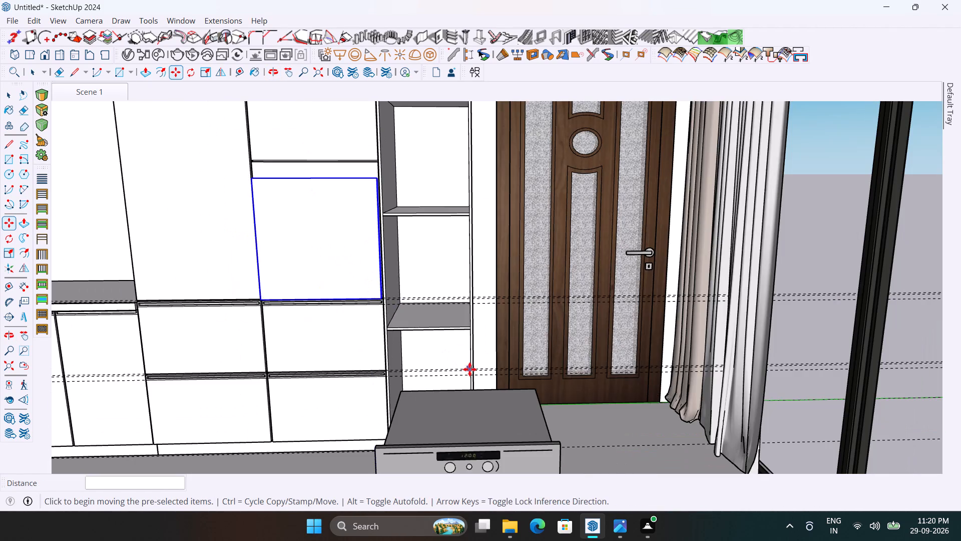
{"action": "middle_click_drag", "start_coordinate": [469, 369], "coordinate": [404, 409], "text": "alt"}
{"action": "scroll", "coordinate": [360, 284], "scroll_direction": "up", "scroll_amount": 4}
{"action": "scroll", "coordinate": [391, 320], "scroll_direction": "up", "scroll_amount": 2}
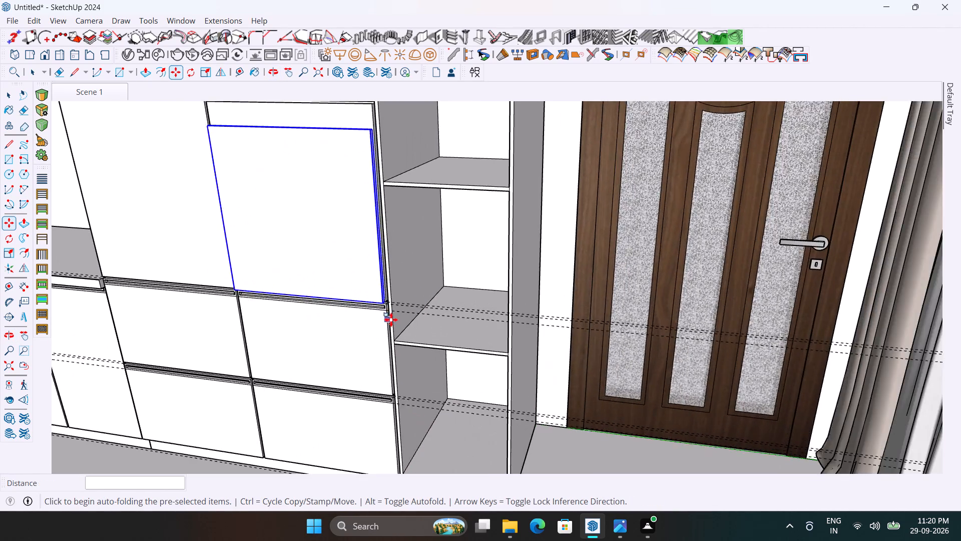
{"action": "scroll", "coordinate": [391, 320], "scroll_direction": "up", "scroll_amount": 19}
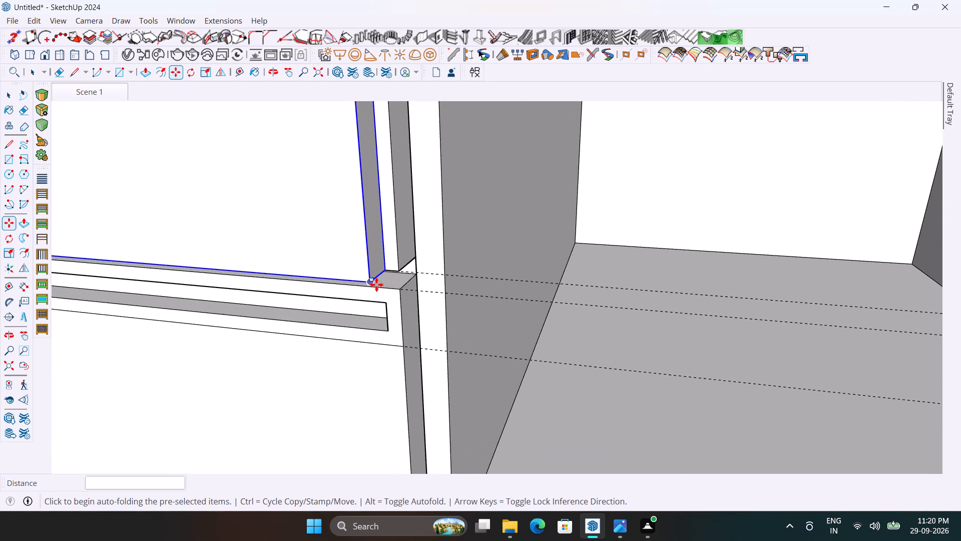
{"action": "scroll", "coordinate": [376, 285], "scroll_direction": "up", "scroll_amount": 4}
{"action": "scroll", "coordinate": [411, 267], "scroll_direction": "down", "scroll_amount": 9}
{"action": "scroll", "coordinate": [460, 268], "scroll_direction": "down", "scroll_amount": 18}
{"action": "scroll", "coordinate": [449, 165], "scroll_direction": "up", "scroll_amount": 4}
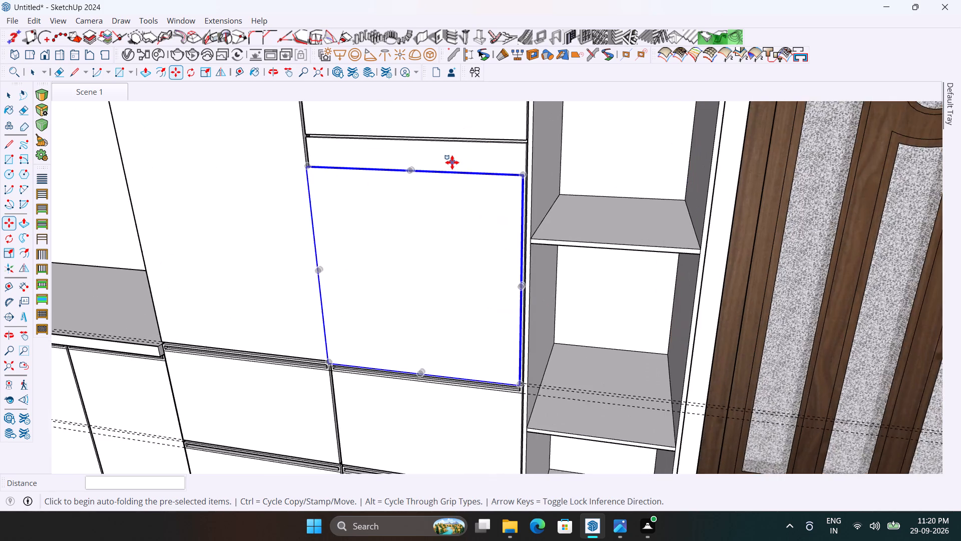
{"action": "scroll", "coordinate": [452, 162], "scroll_direction": "up", "scroll_amount": 2}
{"action": "scroll", "coordinate": [537, 168], "scroll_direction": "up", "scroll_amount": 3}
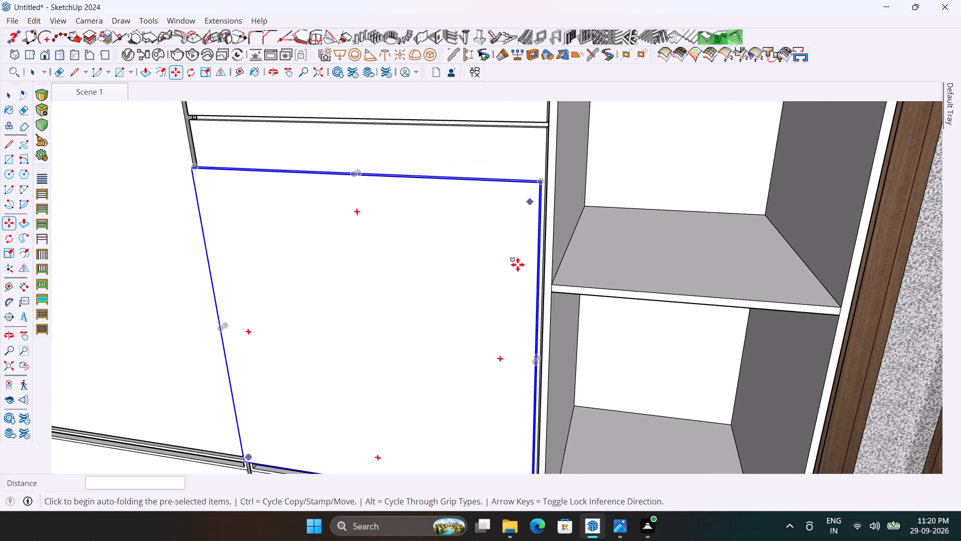
{"action": "scroll", "coordinate": [518, 264], "scroll_direction": "down", "scroll_amount": 2}
Open the tall unit's fronts and push the lower front's top face down about 3 1/16" to the placed panel's top edge.
{"action": "key", "text": "space"}
{"action": "left_click", "coordinate": [566, 227]}
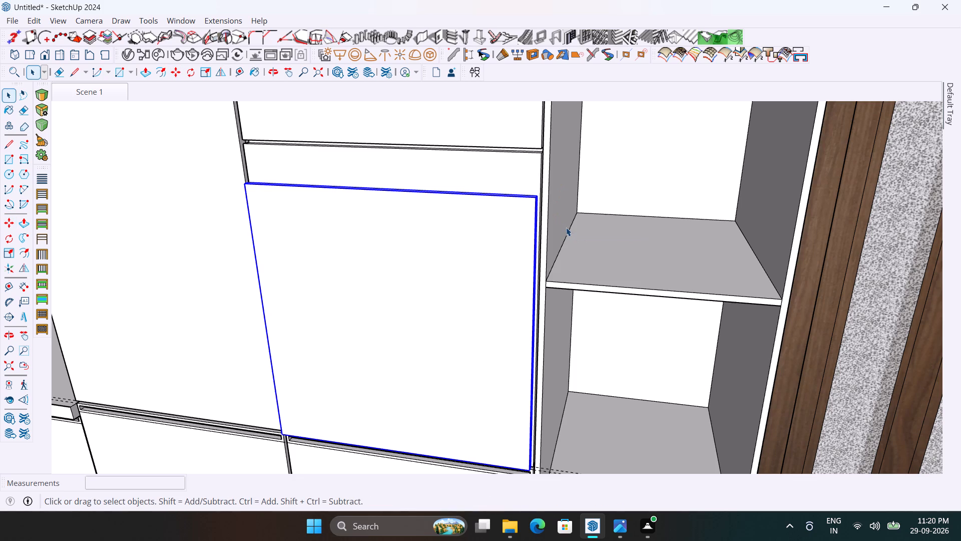
{"action": "middle_click_drag", "start_coordinate": [567, 201], "coordinate": [492, 189]}
{"action": "double_click", "coordinate": [487, 177]}
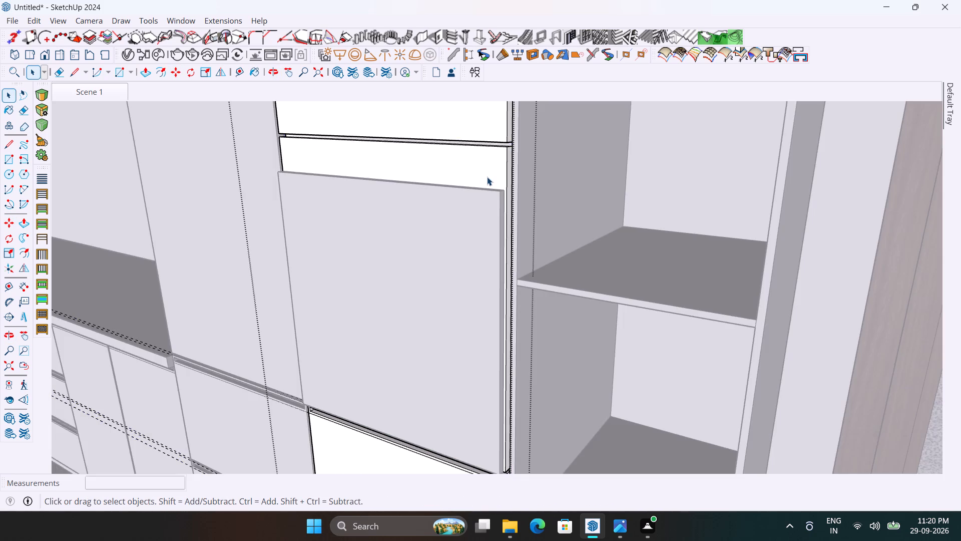
{"action": "scroll", "coordinate": [504, 153], "scroll_direction": "up", "scroll_amount": 7}
{"action": "middle_click_drag", "start_coordinate": [505, 164], "coordinate": [485, 174]}
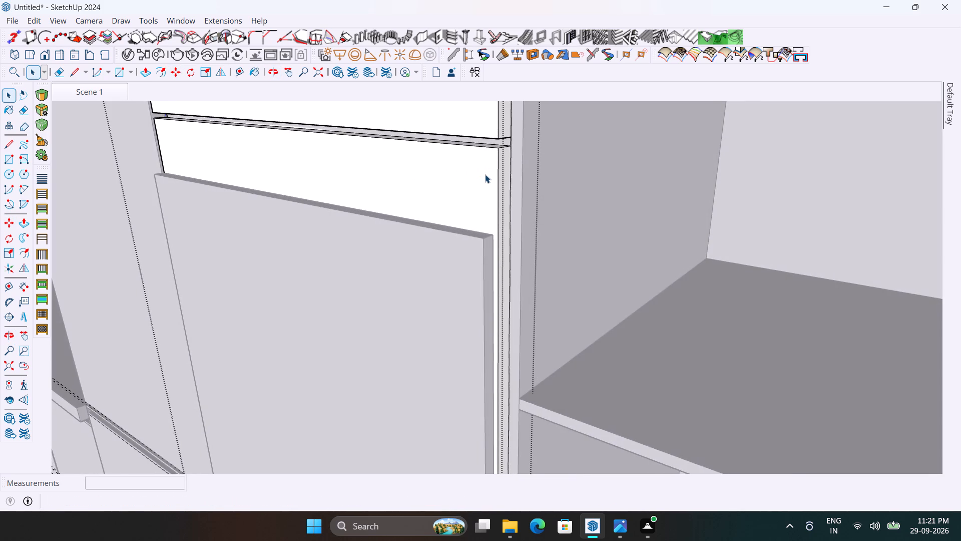
{"action": "scroll", "coordinate": [485, 170], "scroll_direction": "up", "scroll_amount": 3}
{"action": "key", "text": "p"}
{"action": "scroll", "coordinate": [487, 162], "scroll_direction": "up", "scroll_amount": 2}
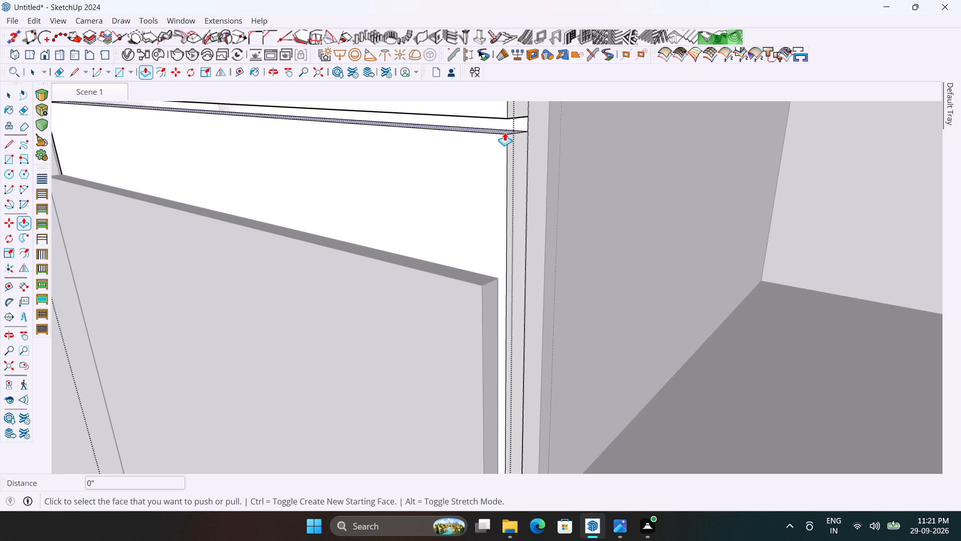
{"action": "left_click", "coordinate": [505, 132]}
{"action": "left_click", "coordinate": [482, 285]}
{"action": "scroll", "coordinate": [486, 283], "scroll_direction": "down", "scroll_amount": 4}
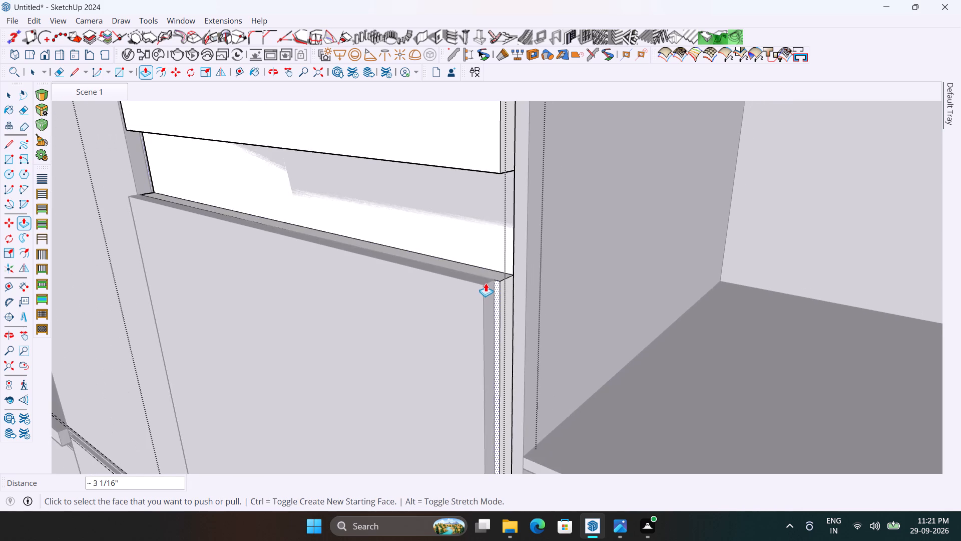
Pull the upper front's bottom face down 3 5/16" to close the gap above the shortened lower front.
{"action": "middle_click_drag", "start_coordinate": [517, 187], "coordinate": [546, 50]}
{"action": "scroll", "coordinate": [491, 283], "scroll_direction": "down", "scroll_amount": 3}
{"action": "scroll", "coordinate": [524, 121], "scroll_direction": "up", "scroll_amount": 1}
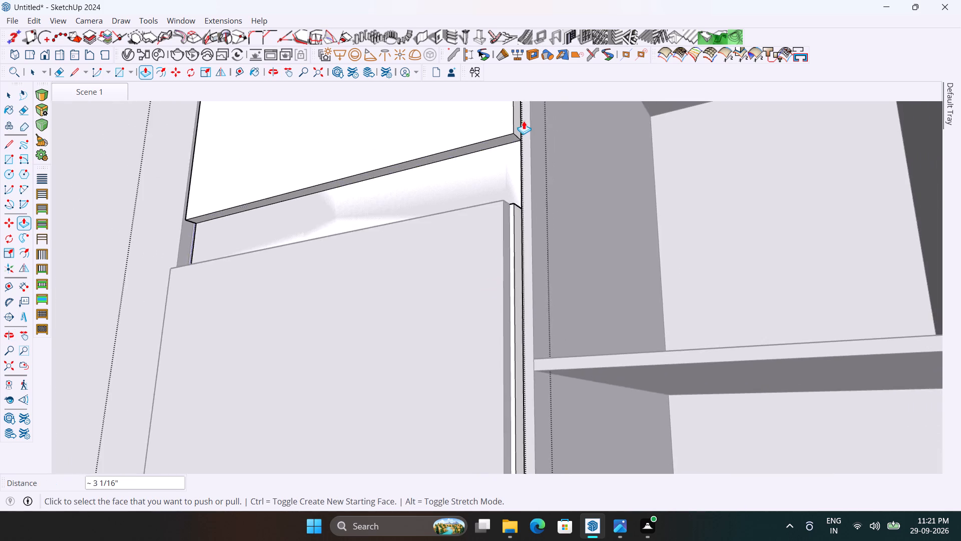
{"action": "scroll", "coordinate": [524, 121], "scroll_direction": "up", "scroll_amount": 2}
{"action": "left_click", "coordinate": [509, 146]}
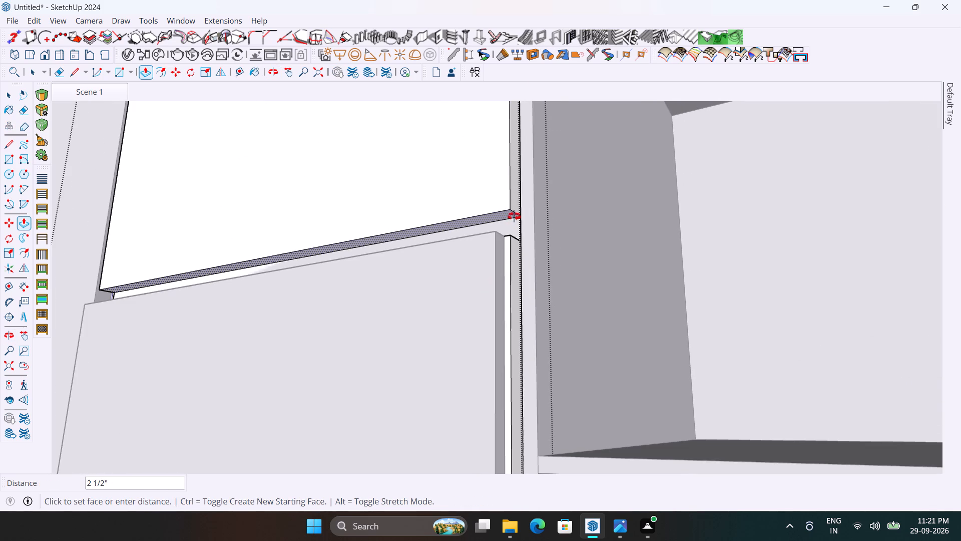
{"action": "middle_click_drag", "start_coordinate": [514, 216], "coordinate": [477, 305]}
{"action": "scroll", "coordinate": [481, 301], "scroll_direction": "up", "scroll_amount": 3}
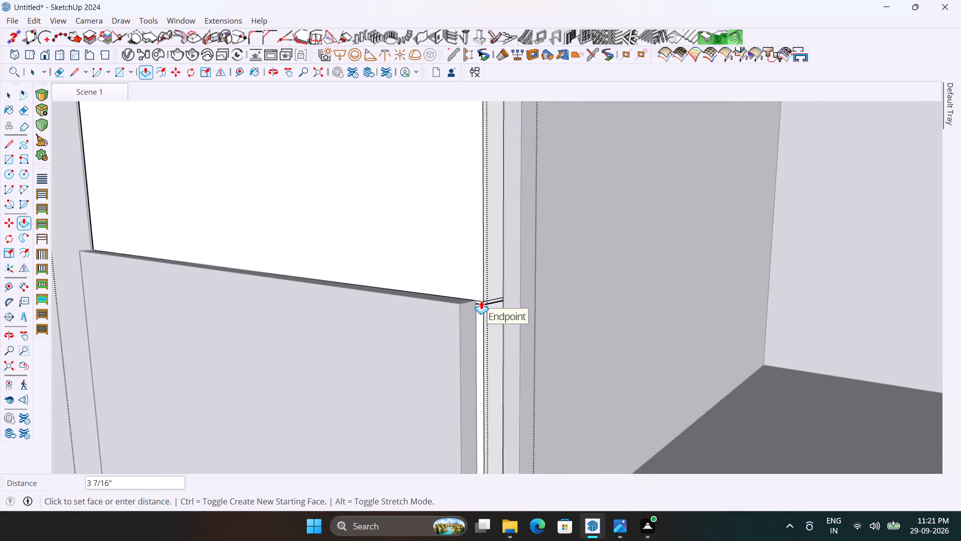
{"action": "scroll", "coordinate": [481, 301], "scroll_direction": "up", "scroll_amount": 4}
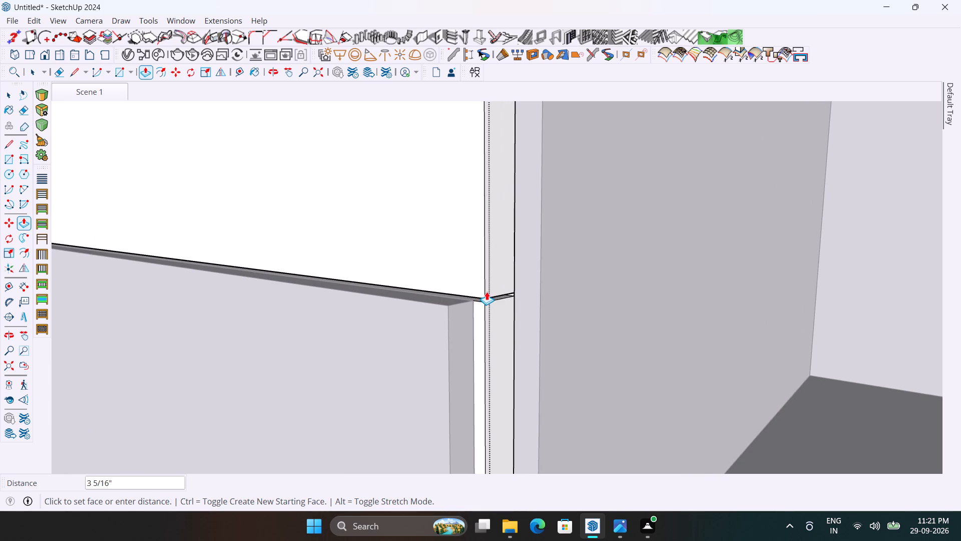
{"action": "left_click", "coordinate": [487, 292]}
{"action": "scroll", "coordinate": [582, 222], "scroll_direction": "down", "scroll_amount": 16}
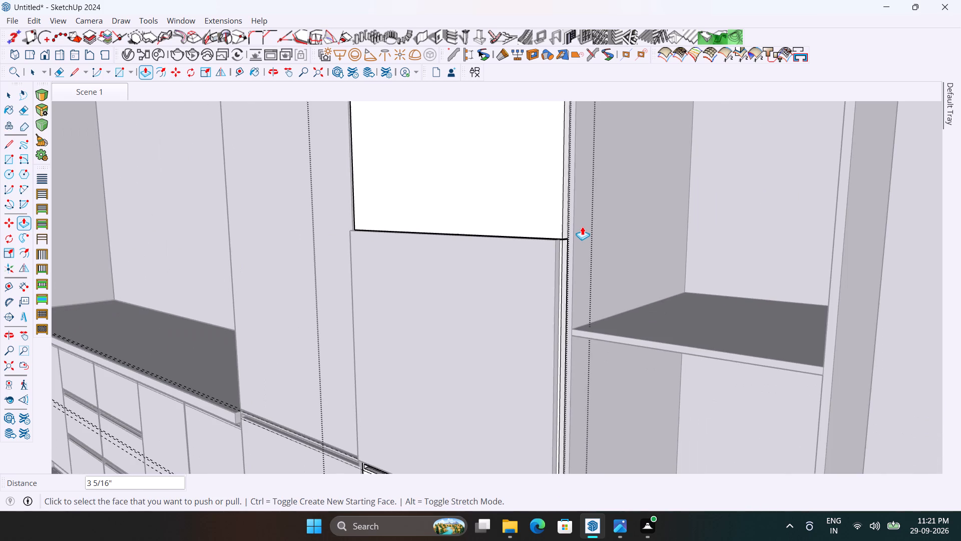
Leave the fronts group and delete the reference panel block placed over the tall unit's lower front.
{"action": "key", "text": "space"}
{"action": "left_click", "coordinate": [545, 264]}
{"action": "left_click", "coordinate": [631, 253]}
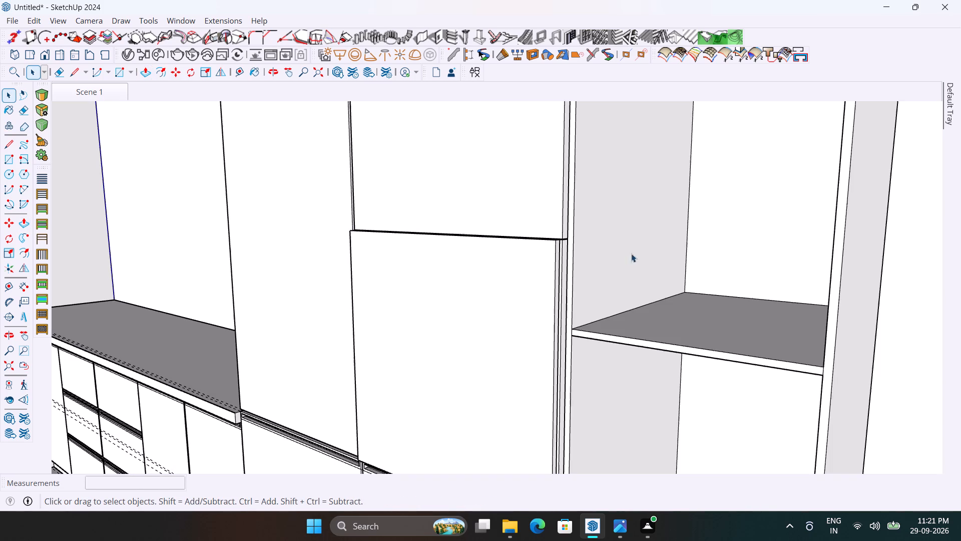
{"action": "left_click", "coordinate": [536, 267]}
{"action": "key", "text": "Delete"}
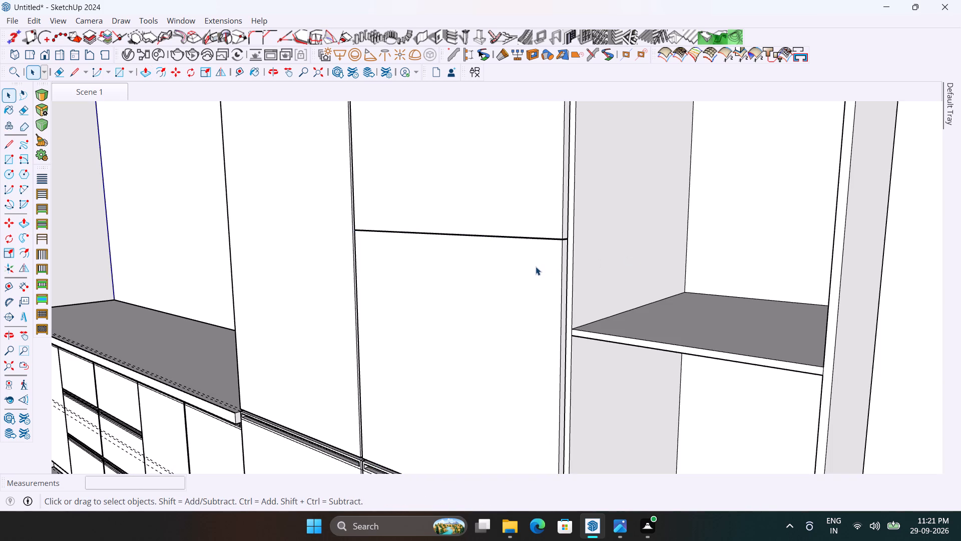
Open the tall unit's fronts group and push the lower front's face inward with Push/Pull to recess the opening above the drawers.
{"action": "scroll", "coordinate": [568, 191], "scroll_direction": "down", "scroll_amount": 4}
{"action": "scroll", "coordinate": [541, 273], "scroll_direction": "up", "scroll_amount": 3}
{"action": "key", "text": "p"}
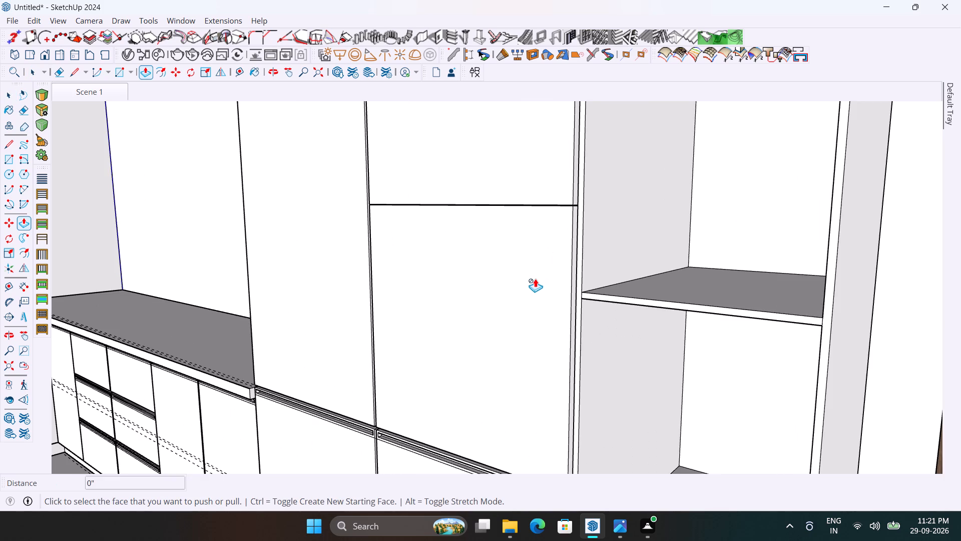
{"action": "key", "text": "space"}
{"action": "double_click", "coordinate": [538, 280]}
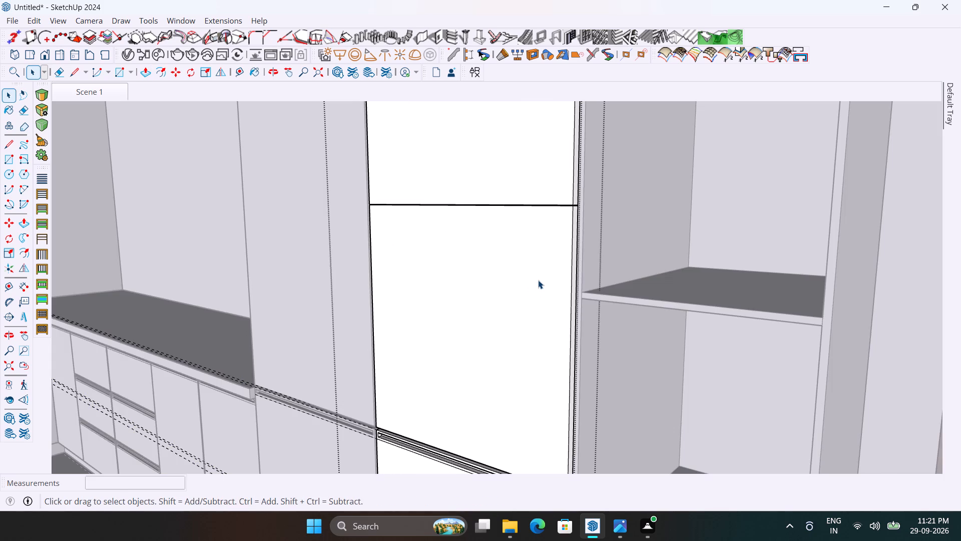
{"action": "key", "text": "p"}
{"action": "left_click", "coordinate": [533, 293]}
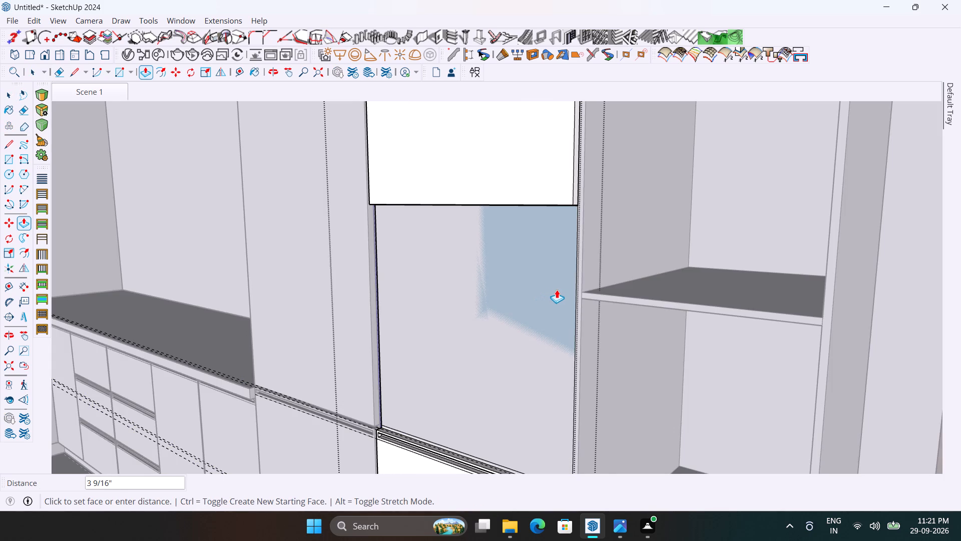
{"action": "left_click", "coordinate": [557, 290]}
{"action": "scroll", "coordinate": [606, 246], "scroll_direction": "down", "scroll_amount": 4}
{"action": "key", "text": "space"}
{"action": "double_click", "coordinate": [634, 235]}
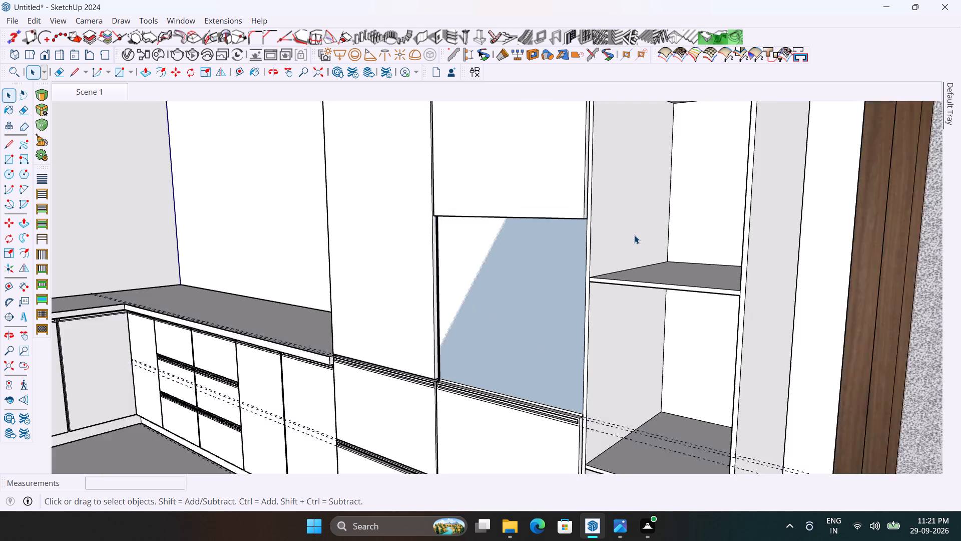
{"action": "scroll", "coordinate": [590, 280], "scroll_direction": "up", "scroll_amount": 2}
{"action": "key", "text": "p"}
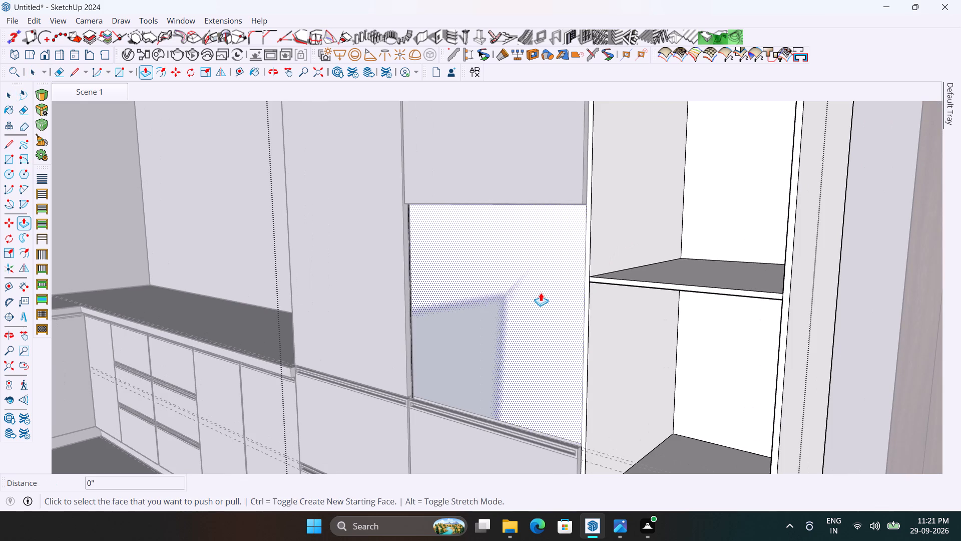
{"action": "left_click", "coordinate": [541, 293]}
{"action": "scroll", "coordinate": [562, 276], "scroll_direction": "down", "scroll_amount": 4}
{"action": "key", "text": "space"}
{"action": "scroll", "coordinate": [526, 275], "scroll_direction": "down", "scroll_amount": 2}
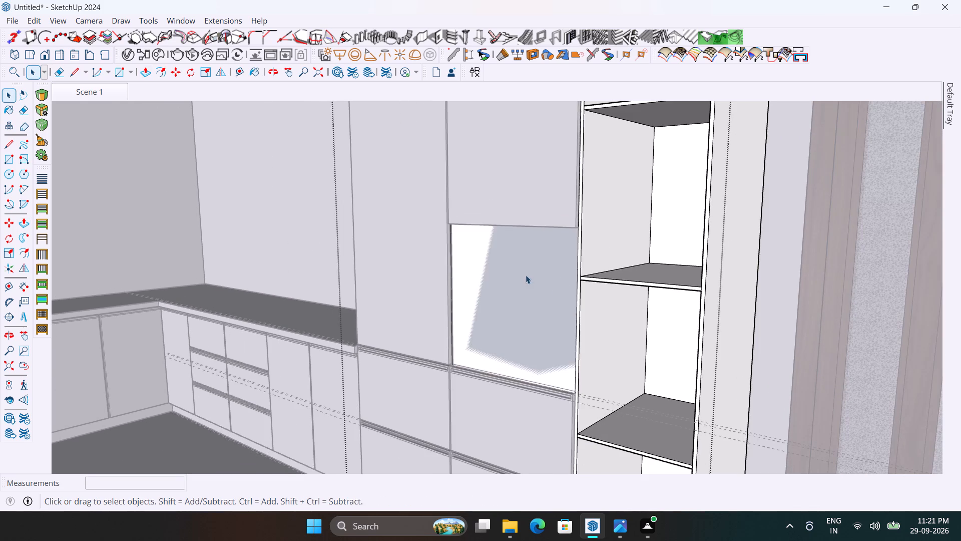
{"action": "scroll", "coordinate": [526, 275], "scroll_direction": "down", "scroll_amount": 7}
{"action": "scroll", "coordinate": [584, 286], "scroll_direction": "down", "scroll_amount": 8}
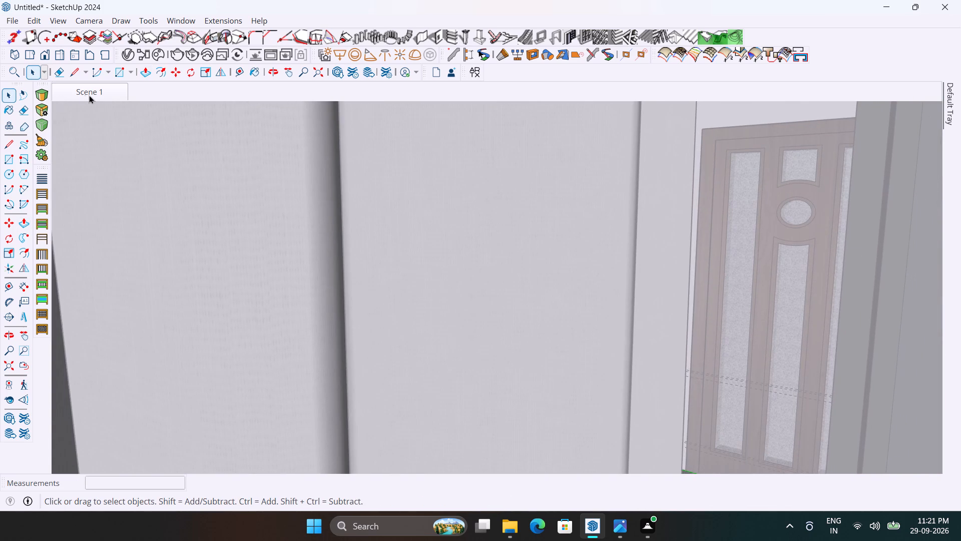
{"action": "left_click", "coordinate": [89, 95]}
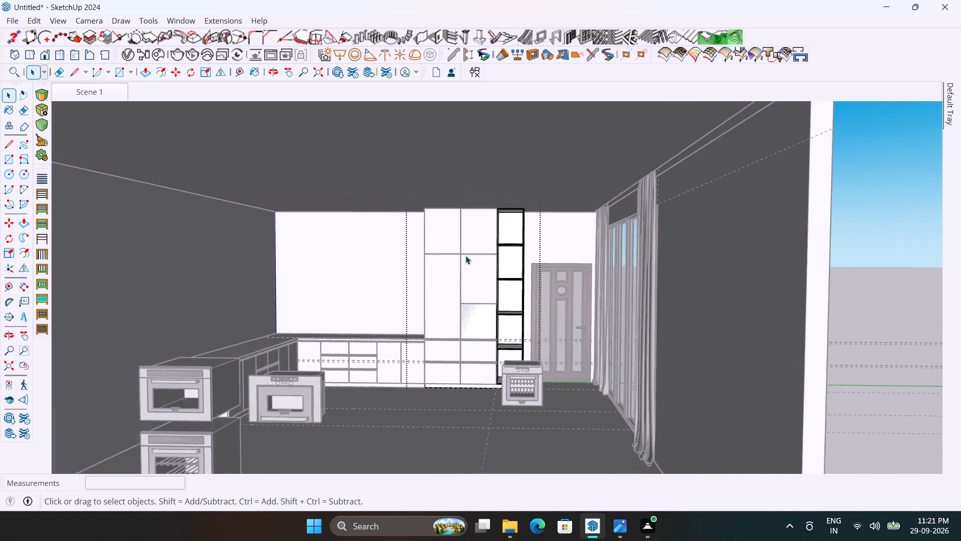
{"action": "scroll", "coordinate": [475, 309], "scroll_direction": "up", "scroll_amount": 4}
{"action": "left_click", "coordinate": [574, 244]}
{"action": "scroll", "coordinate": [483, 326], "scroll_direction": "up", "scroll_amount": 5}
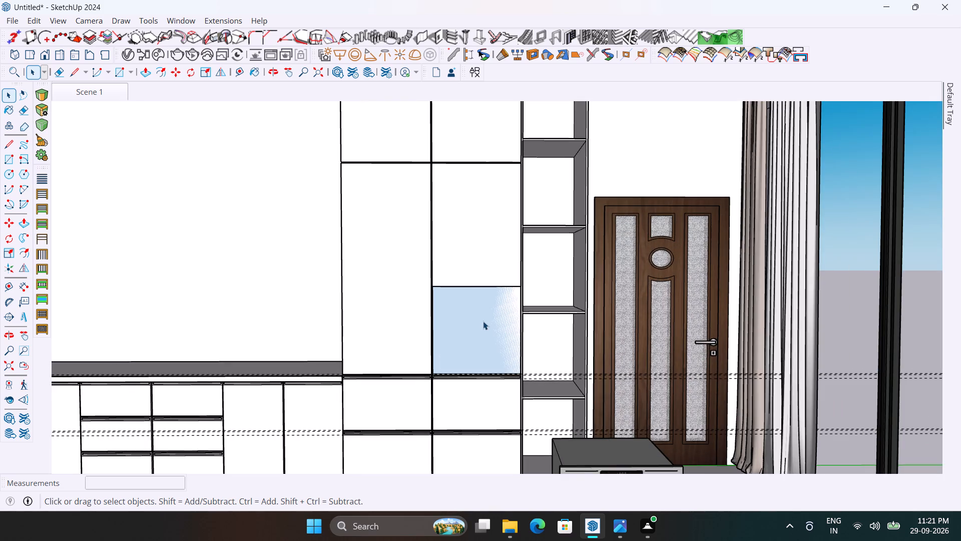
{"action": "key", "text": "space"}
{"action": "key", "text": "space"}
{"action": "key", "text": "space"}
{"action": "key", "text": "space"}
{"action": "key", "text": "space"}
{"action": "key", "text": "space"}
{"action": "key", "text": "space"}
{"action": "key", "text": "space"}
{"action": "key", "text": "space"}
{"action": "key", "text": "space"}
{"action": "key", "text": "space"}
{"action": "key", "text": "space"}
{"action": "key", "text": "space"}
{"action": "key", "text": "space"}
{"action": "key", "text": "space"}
Examine the recessed area above the drawers and check how the fronts and open-shelf carcass groups meet there.
{"action": "middle_click_drag", "start_coordinate": [484, 319], "coordinate": [588, 388]}
{"action": "scroll", "coordinate": [512, 389], "scroll_direction": "up", "scroll_amount": 5}
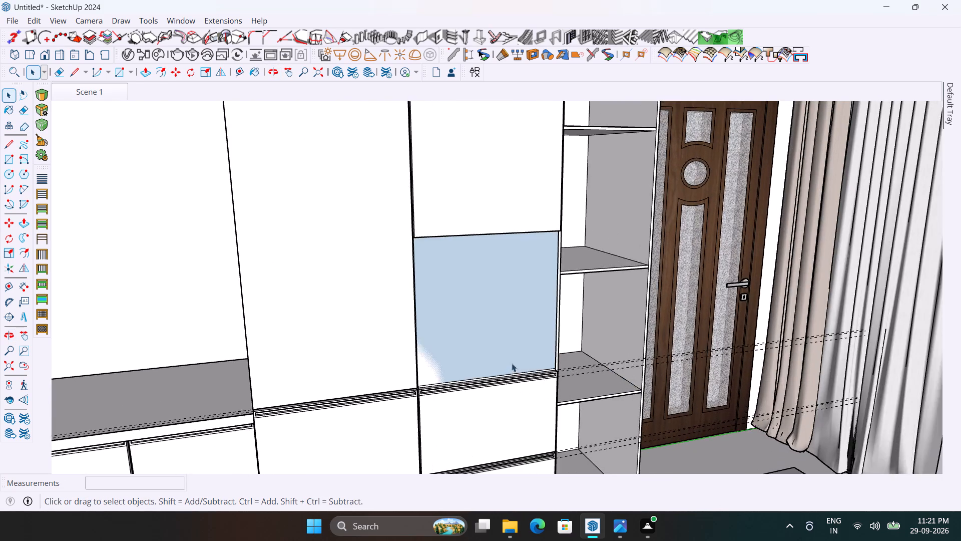
{"action": "scroll", "coordinate": [512, 363], "scroll_direction": "up", "scroll_amount": 4}
{"action": "double_click", "coordinate": [518, 343]}
{"action": "scroll", "coordinate": [596, 281], "scroll_direction": "down", "scroll_amount": 3}
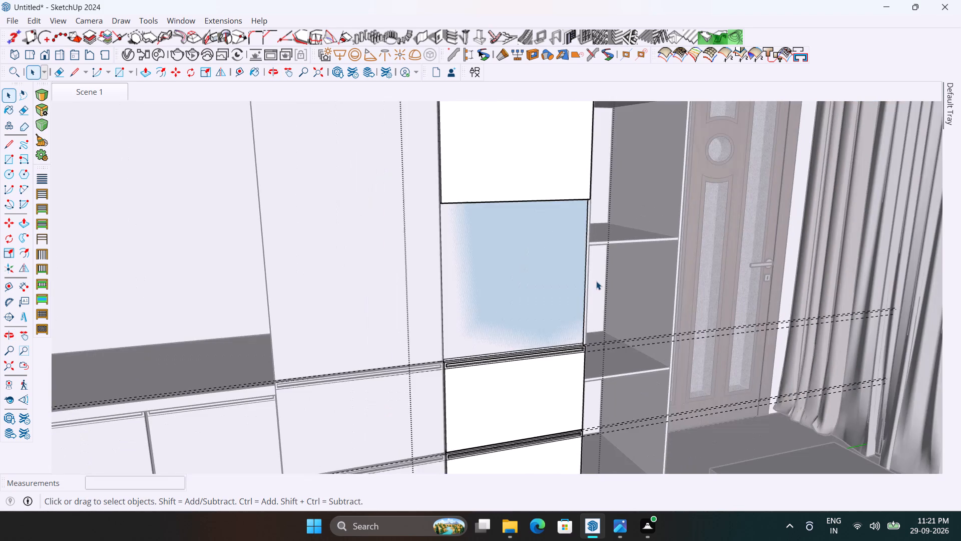
{"action": "middle_click_drag", "start_coordinate": [590, 311], "coordinate": [597, 344]}
{"action": "scroll", "coordinate": [631, 321], "scroll_direction": "up", "scroll_amount": 1}
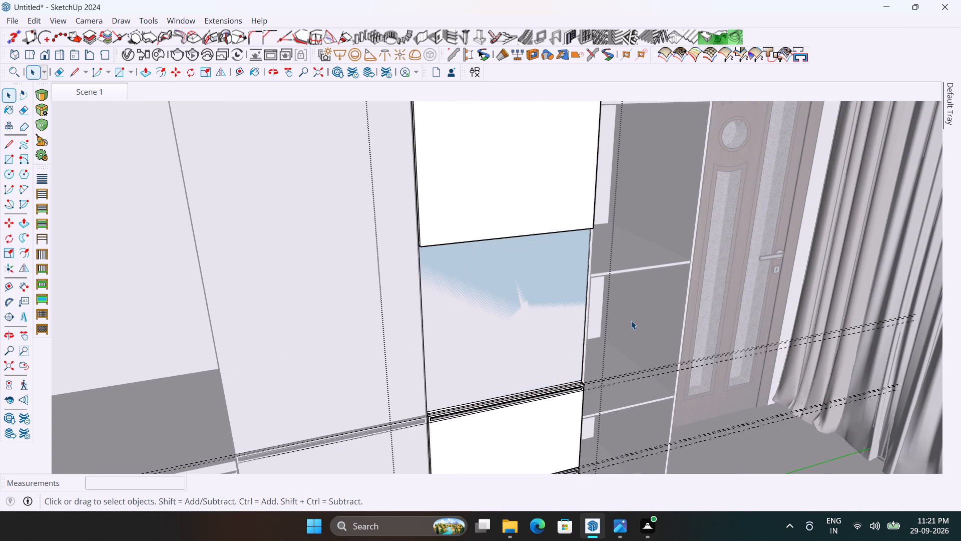
{"action": "left_click", "coordinate": [631, 321]}
{"action": "middle_click_drag", "start_coordinate": [625, 328], "coordinate": [553, 289]}
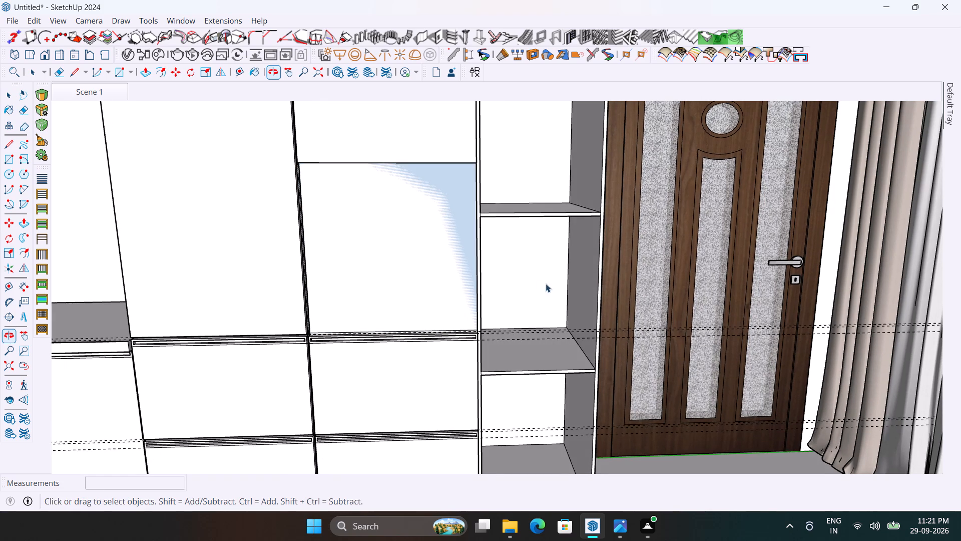
{"action": "double_click", "coordinate": [439, 253]}
{"action": "scroll", "coordinate": [533, 253], "scroll_direction": "down", "scroll_amount": 2}
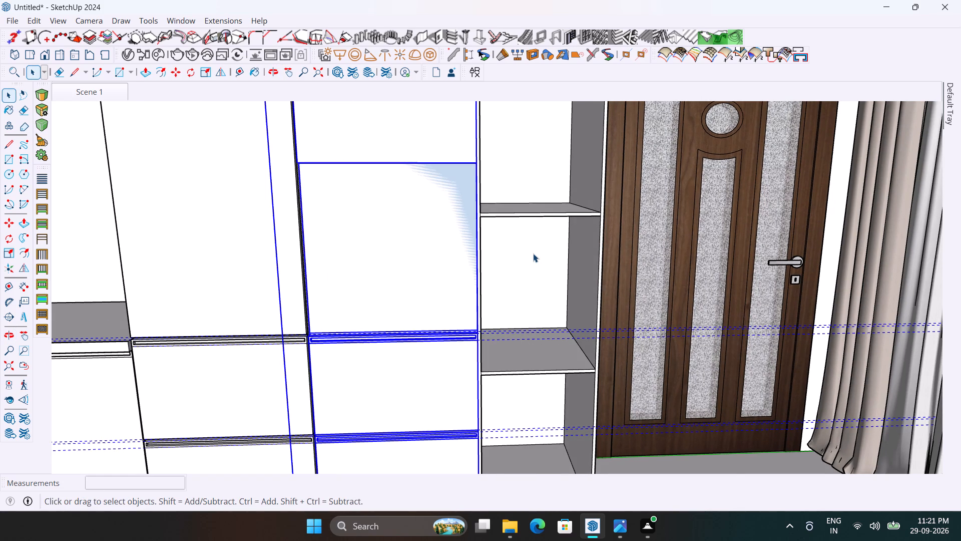
{"action": "scroll", "coordinate": [533, 253], "scroll_direction": "down", "scroll_amount": 2}
{"action": "left_click", "coordinate": [538, 257]}
{"action": "left_click", "coordinate": [604, 273]}
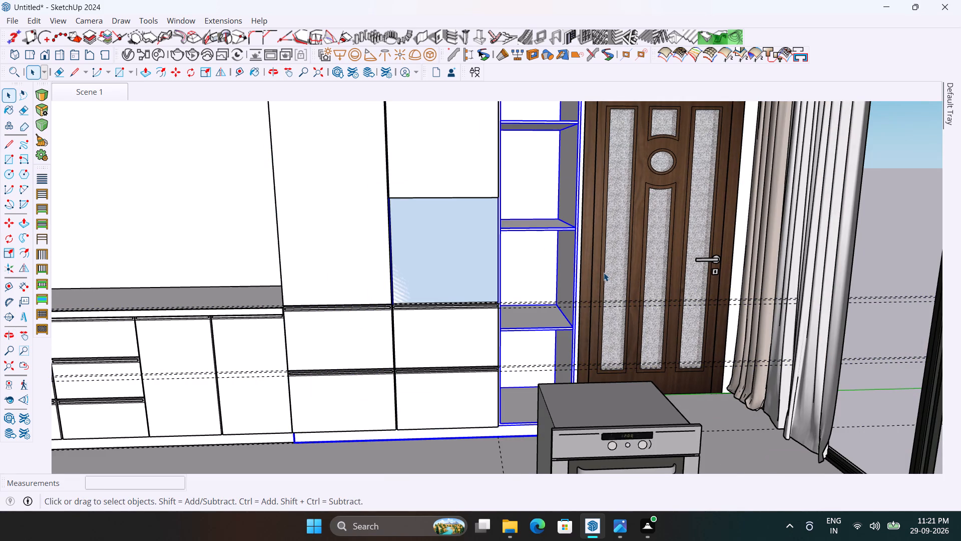
{"action": "left_click", "coordinate": [906, 339]}
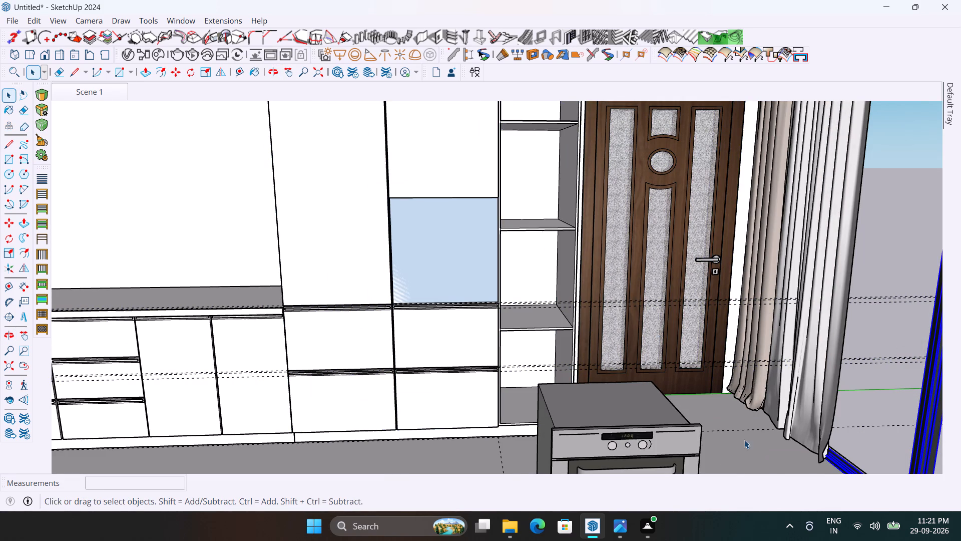
{"action": "left_click", "coordinate": [743, 442]}
{"action": "scroll", "coordinate": [542, 245], "scroll_direction": "up", "scroll_amount": 3}
{"action": "triple_click", "coordinate": [540, 228]}
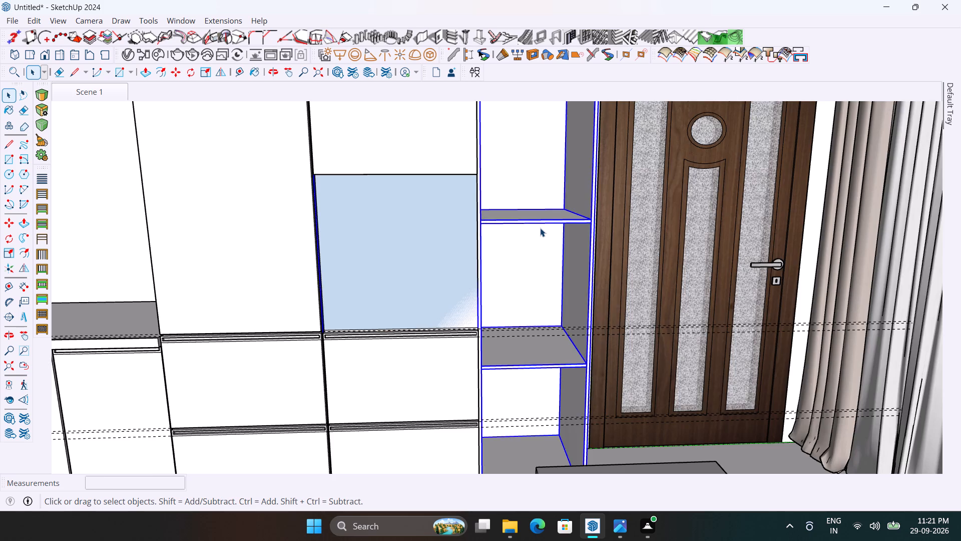
{"action": "scroll", "coordinate": [664, 322], "scroll_direction": "down", "scroll_amount": 6}
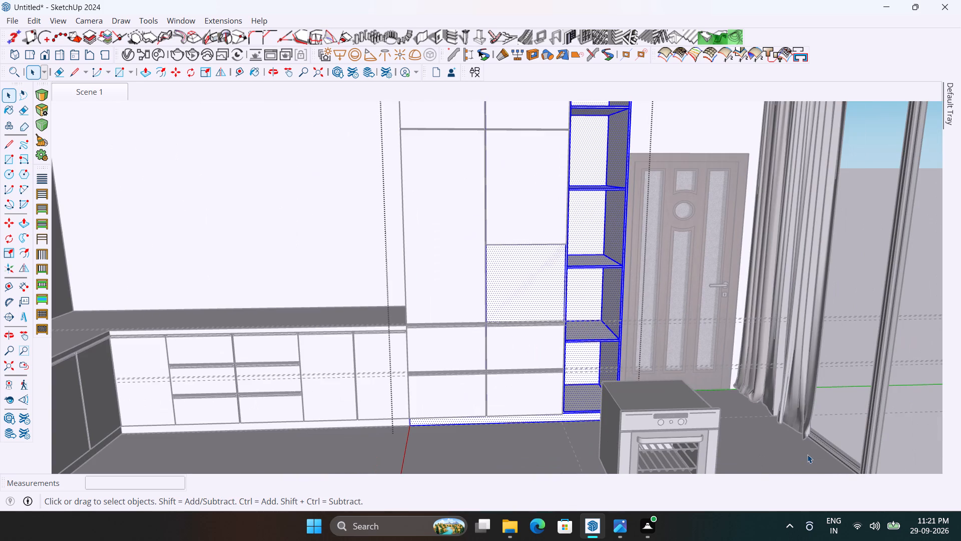
{"action": "left_click", "coordinate": [805, 462]}
Open the tall unit's carcass group and draw a line along the recess's bottom edge, from the open shelves to the opposite corner.
{"action": "double_click", "coordinate": [595, 293]}
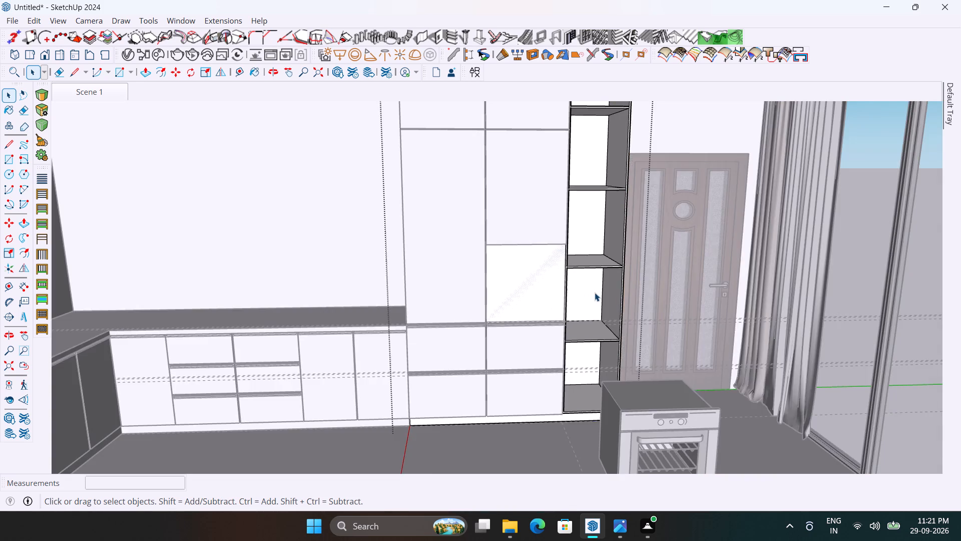
{"action": "scroll", "coordinate": [528, 282], "scroll_direction": "up", "scroll_amount": 5}
{"action": "key", "text": "l"}
{"action": "scroll", "coordinate": [583, 353], "scroll_direction": "up", "scroll_amount": 2}
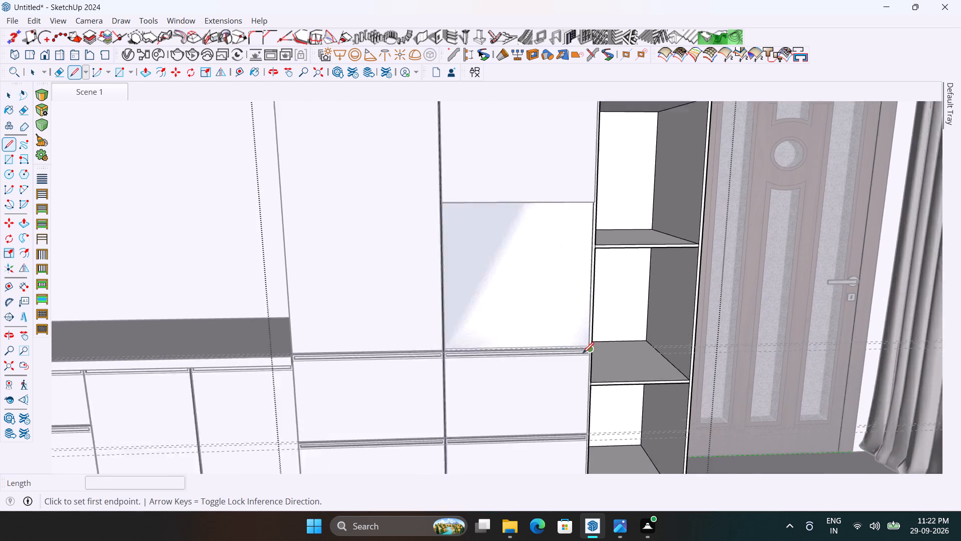
{"action": "scroll", "coordinate": [583, 353], "scroll_direction": "up", "scroll_amount": 10}
{"action": "left_click", "coordinate": [601, 327]}
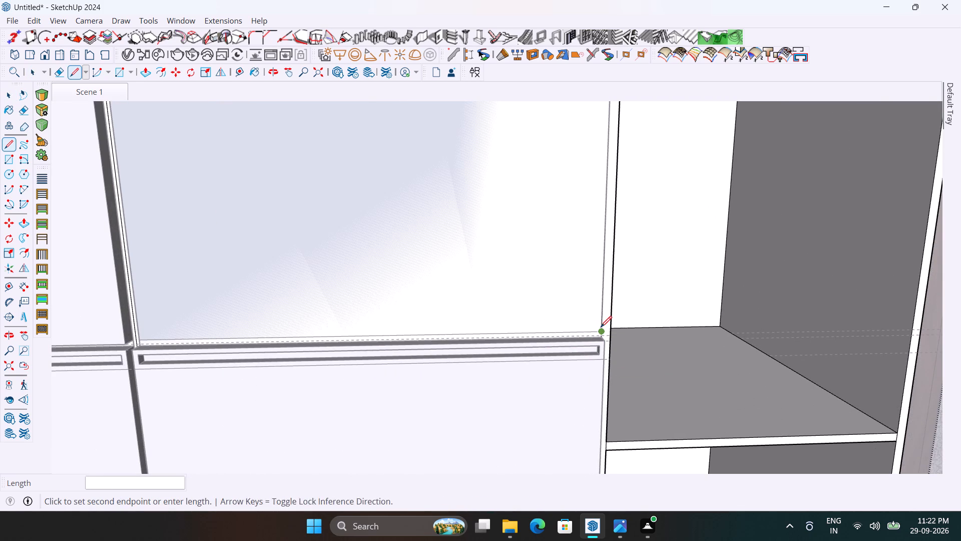
{"action": "left_click", "coordinate": [141, 338]}
Continue the line up the recess's side edge farthest from the open shelves to its top corner, about 1' 11 5/8".
{"action": "scroll", "coordinate": [453, 355], "scroll_direction": "down", "scroll_amount": 4}
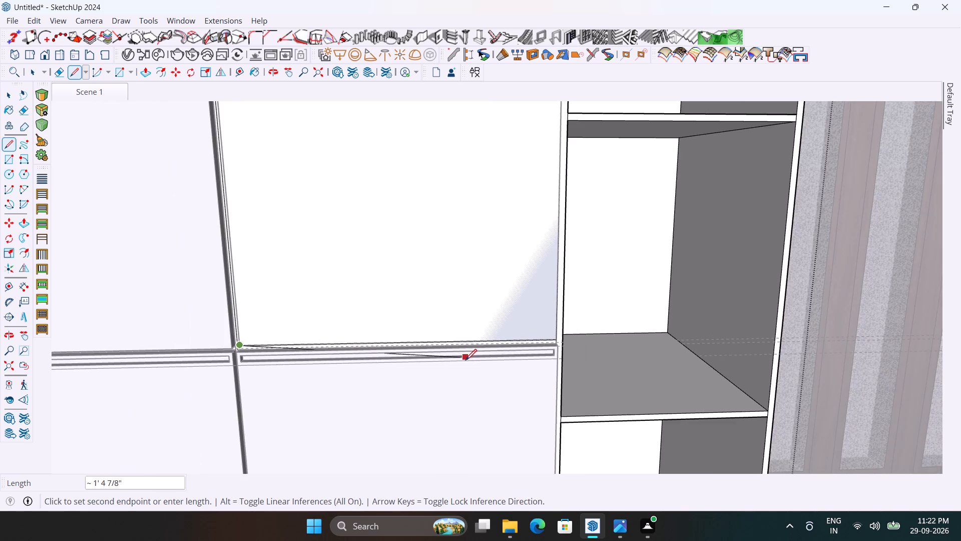
{"action": "scroll", "coordinate": [468, 360], "scroll_direction": "down", "scroll_amount": 4}
{"action": "scroll", "coordinate": [528, 162], "scroll_direction": "up", "scroll_amount": 2}
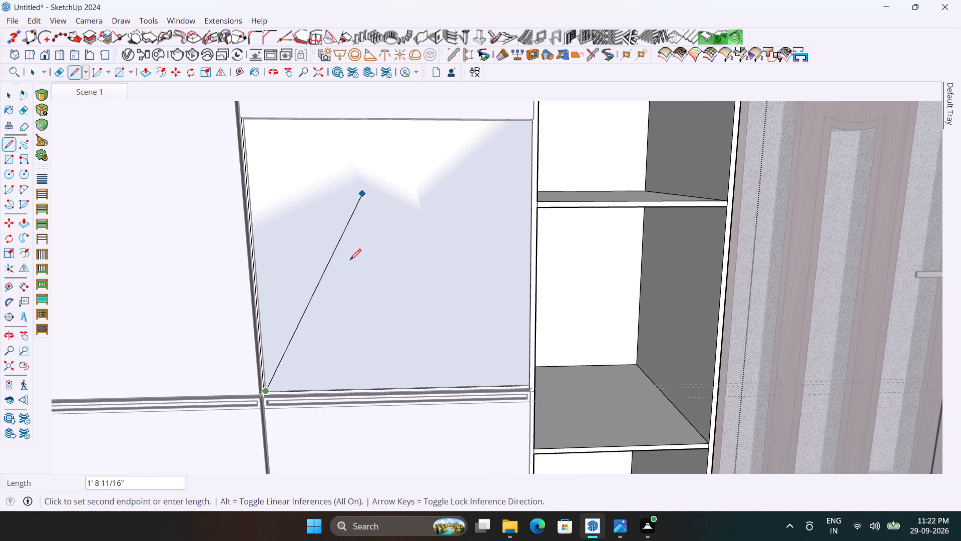
{"action": "middle_click_drag", "start_coordinate": [357, 244], "coordinate": [334, 321]}
{"action": "scroll", "coordinate": [310, 340], "scroll_direction": "down", "scroll_amount": 4}
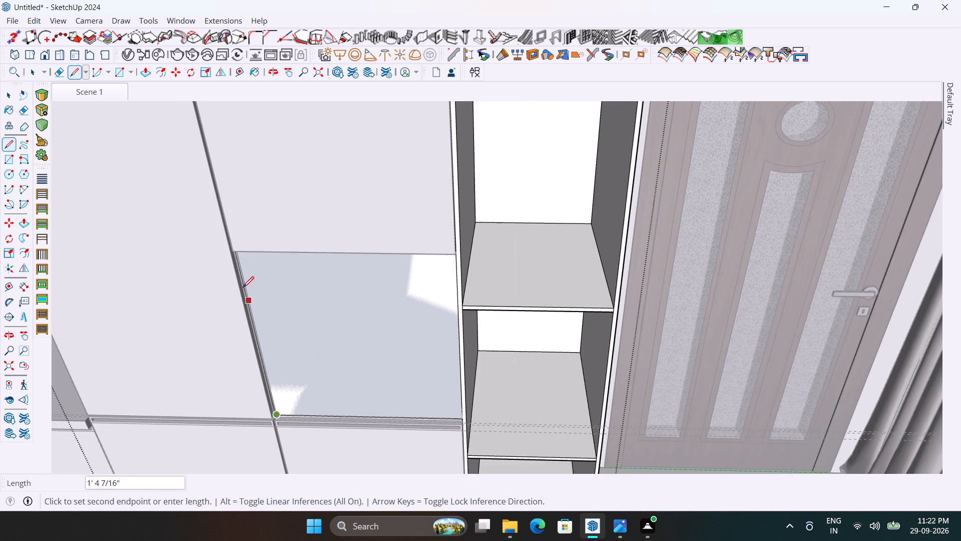
{"action": "middle_click_drag", "start_coordinate": [241, 285], "coordinate": [252, 190]}
{"action": "scroll", "coordinate": [274, 326], "scroll_direction": "down", "scroll_amount": 5}
{"action": "scroll", "coordinate": [282, 141], "scroll_direction": "up", "scroll_amount": 7}
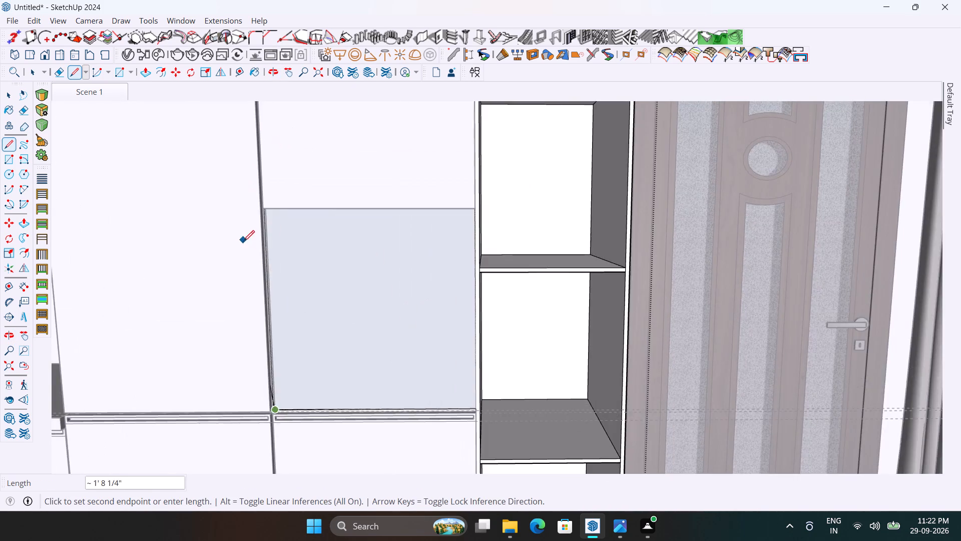
{"action": "scroll", "coordinate": [243, 241], "scroll_direction": "up", "scroll_amount": 2}
{"action": "middle_click_drag", "start_coordinate": [278, 220], "coordinate": [266, 160]}
{"action": "scroll", "coordinate": [262, 123], "scroll_direction": "up", "scroll_amount": 4}
{"action": "scroll", "coordinate": [302, 138], "scroll_direction": "up", "scroll_amount": 4}
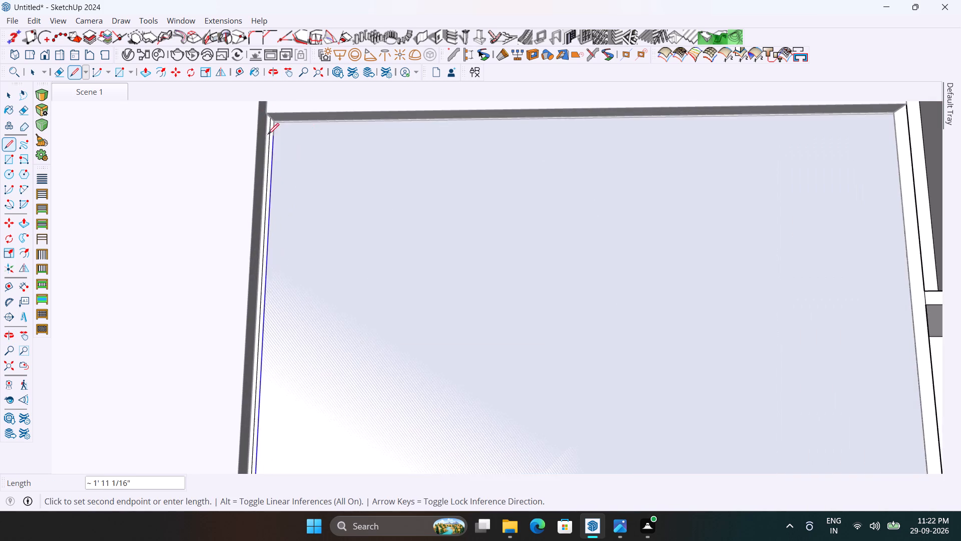
{"action": "scroll", "coordinate": [266, 133], "scroll_direction": "up", "scroll_amount": 7}
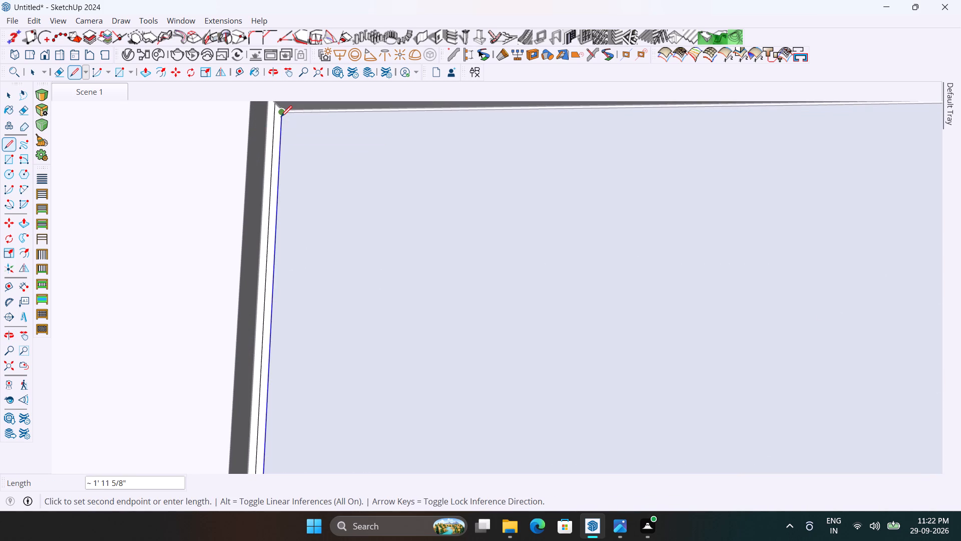
{"action": "left_click", "coordinate": [281, 117]}
Draw the line along the recess's top edge to the corner beside the open shelves, about 1' 11 7/8".
{"action": "scroll", "coordinate": [266, 172], "scroll_direction": "down", "scroll_amount": 11}
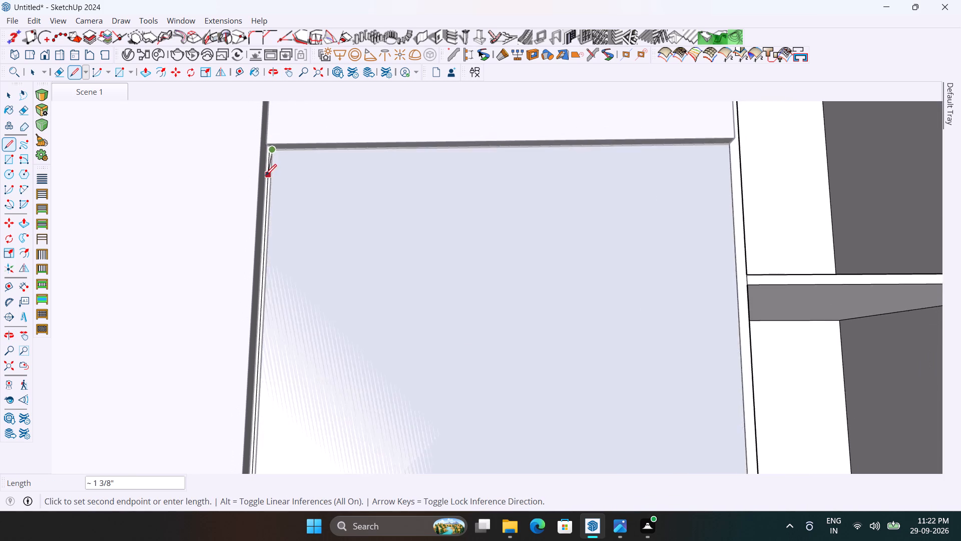
{"action": "scroll", "coordinate": [265, 175], "scroll_direction": "down", "scroll_amount": 2}
{"action": "scroll", "coordinate": [628, 173], "scroll_direction": "up", "scroll_amount": 7}
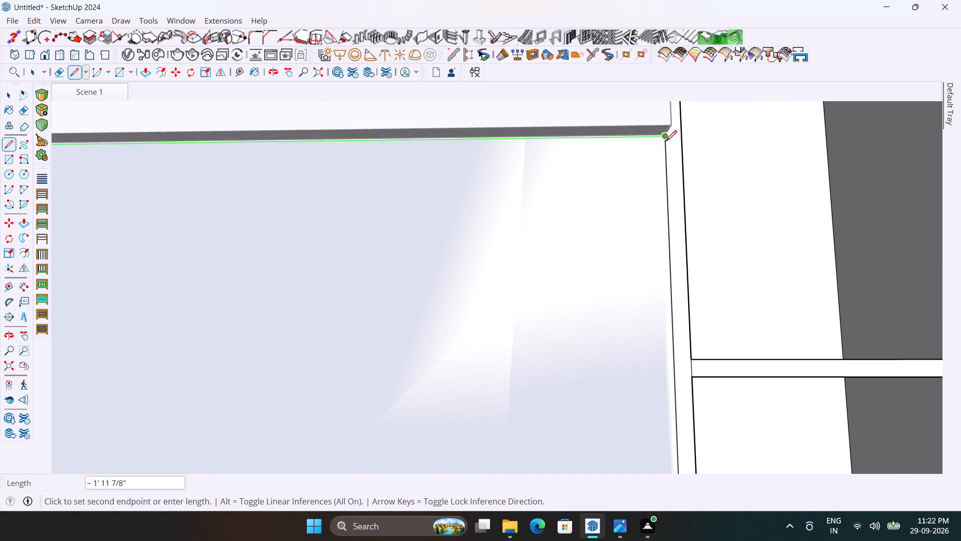
{"action": "left_click", "coordinate": [666, 141]}
Retrace the recess's bottom edge with a line about 1' 11 7/8" long, starting at the corner beside the open shelves.
{"action": "scroll", "coordinate": [643, 141], "scroll_direction": "down", "scroll_amount": 14}
{"action": "middle_click_drag", "start_coordinate": [647, 265], "coordinate": [666, 351]}
{"action": "scroll", "coordinate": [656, 465], "scroll_direction": "up", "scroll_amount": 8}
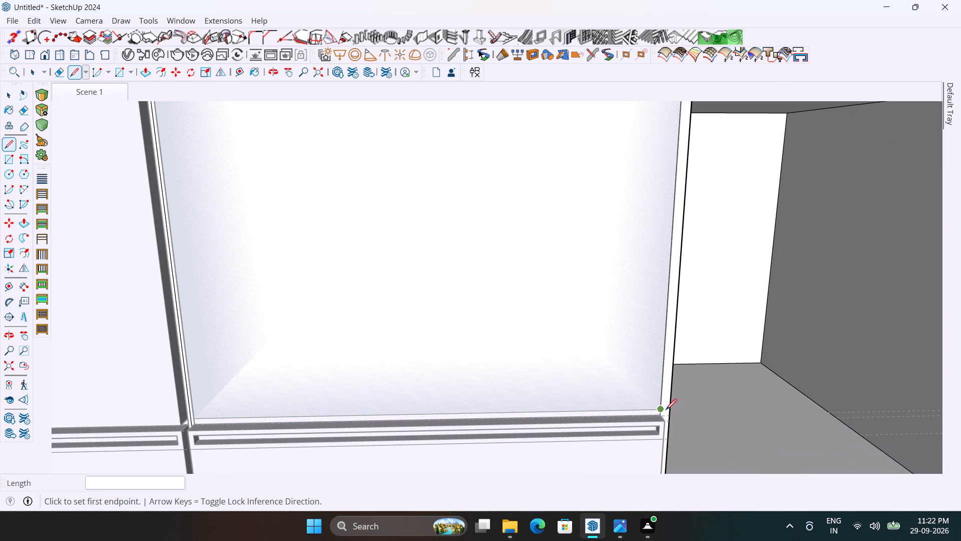
{"action": "left_click", "coordinate": [664, 411]}
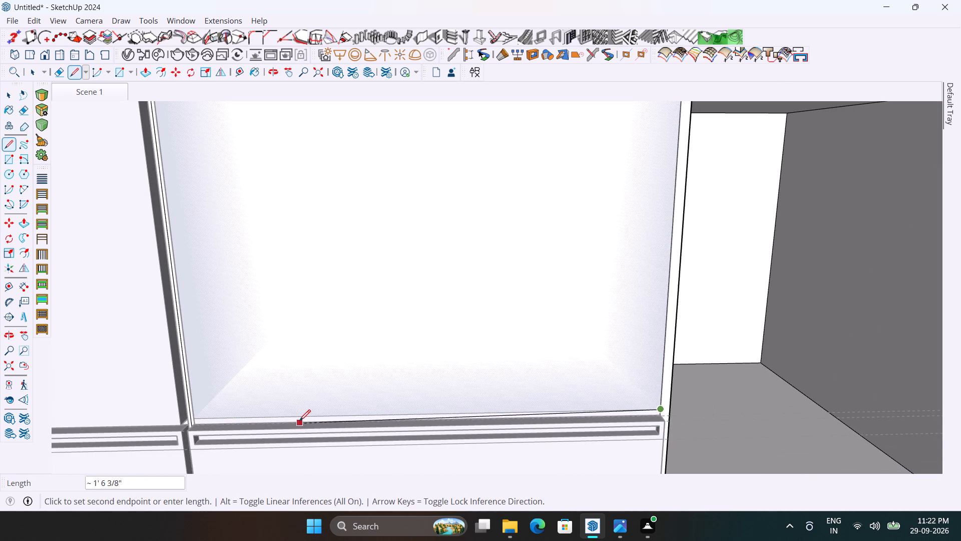
{"action": "scroll", "coordinate": [204, 421], "scroll_direction": "up", "scroll_amount": 3}
{"action": "left_click", "coordinate": [192, 419]}
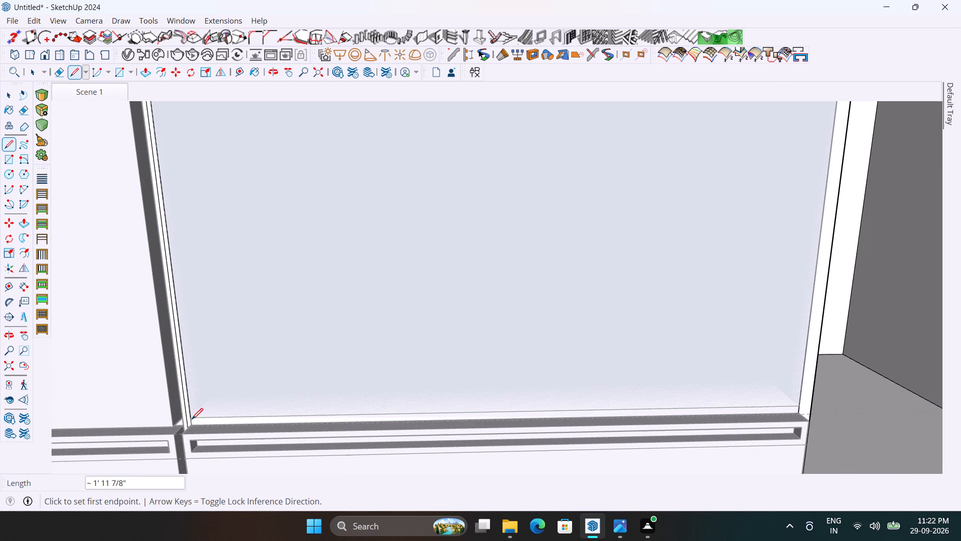
{"action": "scroll", "coordinate": [326, 394], "scroll_direction": "down", "scroll_amount": 4}
{"action": "scroll", "coordinate": [369, 394], "scroll_direction": "down", "scroll_amount": 1}
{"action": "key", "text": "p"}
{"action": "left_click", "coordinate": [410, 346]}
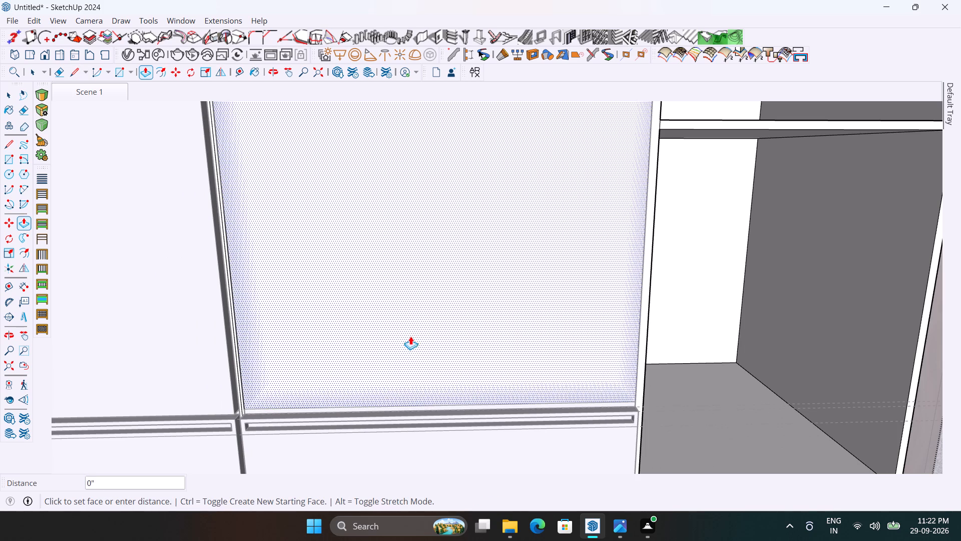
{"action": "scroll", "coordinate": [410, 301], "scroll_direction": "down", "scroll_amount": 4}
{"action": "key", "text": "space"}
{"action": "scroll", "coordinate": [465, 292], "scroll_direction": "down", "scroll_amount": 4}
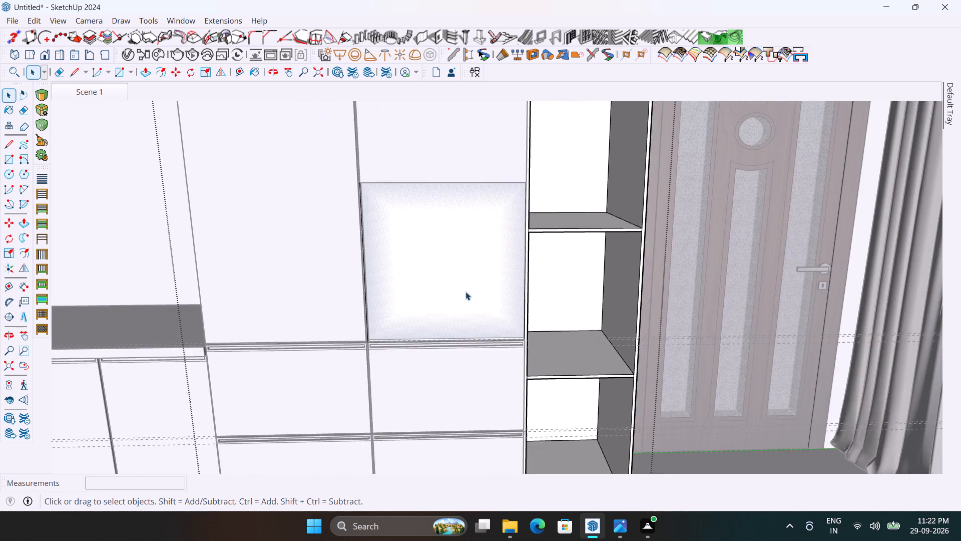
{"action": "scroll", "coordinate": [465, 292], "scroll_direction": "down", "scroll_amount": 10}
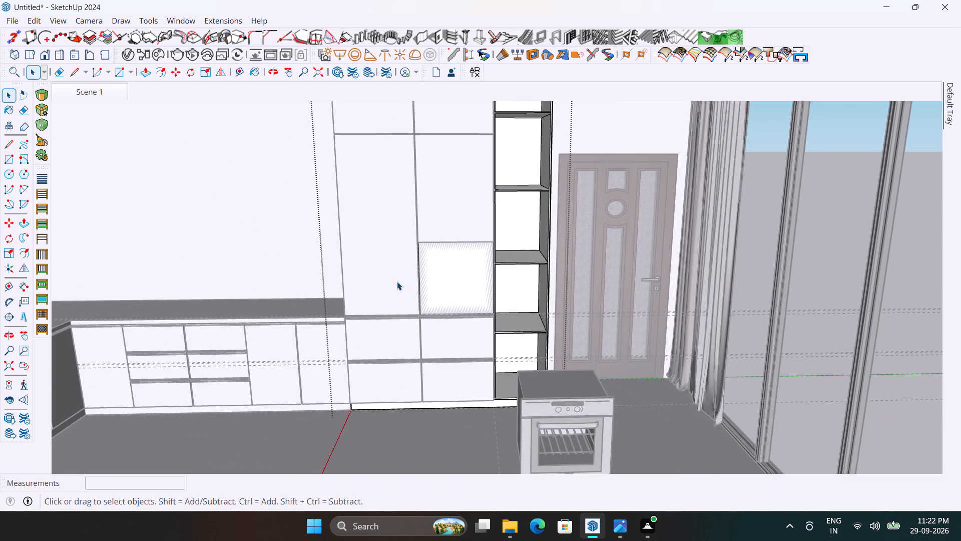
Leave the tall unit's carcass group and hide the two groups of door and drawer fronts covering it.
{"action": "left_click", "coordinate": [397, 282]}
{"action": "scroll", "coordinate": [635, 298], "scroll_direction": "down", "scroll_amount": 7}
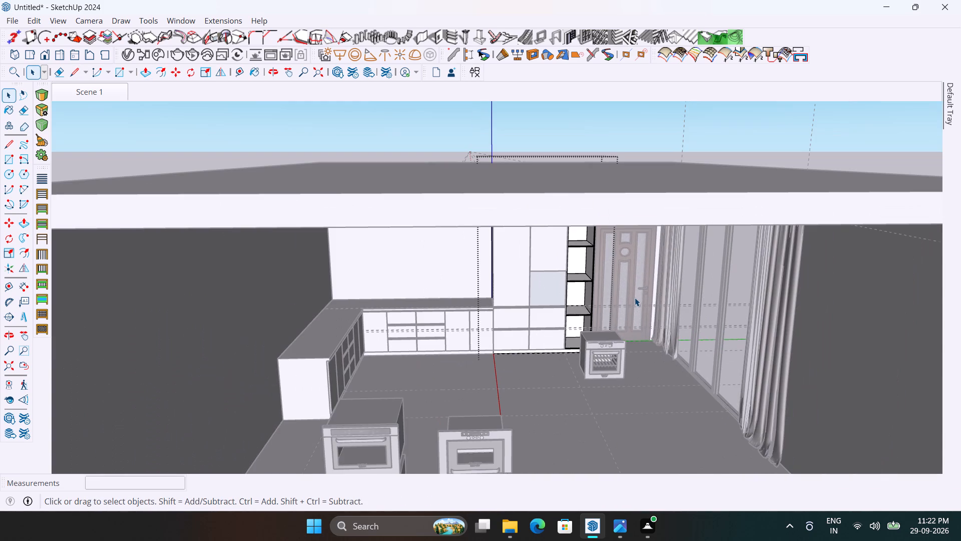
{"action": "left_click", "coordinate": [633, 127]}
{"action": "scroll", "coordinate": [553, 321], "scroll_direction": "up", "scroll_amount": 4}
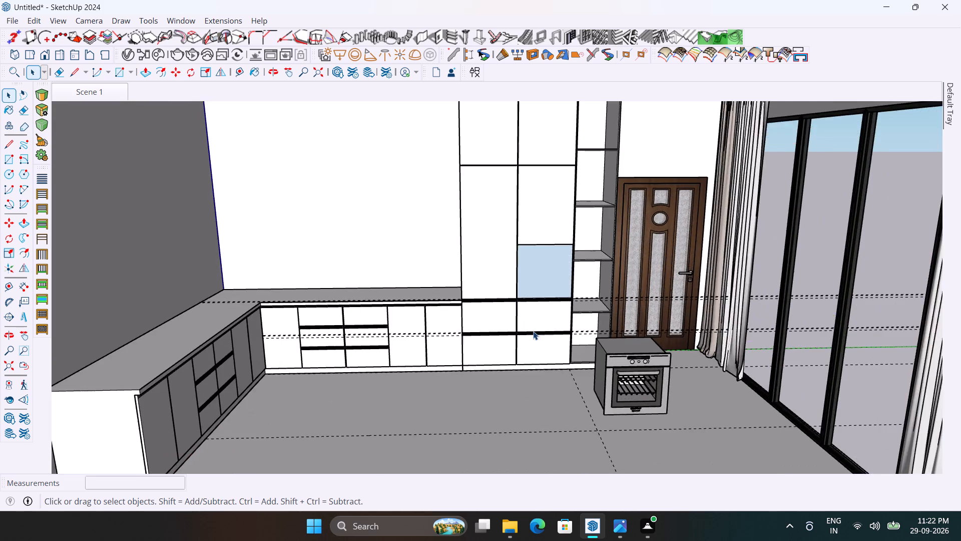
{"action": "scroll", "coordinate": [527, 331], "scroll_direction": "up", "scroll_amount": 3}
{"action": "left_click", "coordinate": [483, 261]}
{"action": "right_click", "coordinate": [483, 261]}
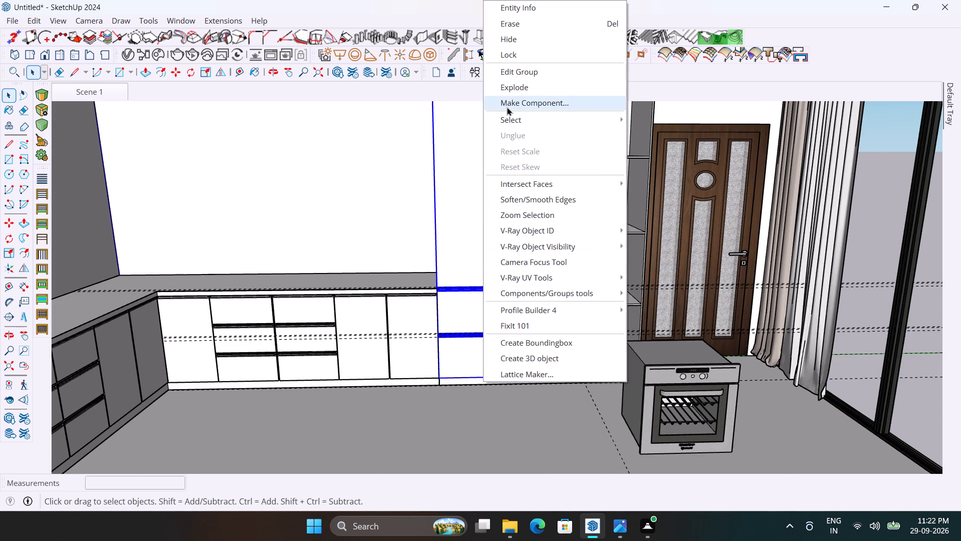
{"action": "left_click", "coordinate": [516, 39]}
{"action": "middle_click_drag", "start_coordinate": [560, 278], "coordinate": [522, 280]}
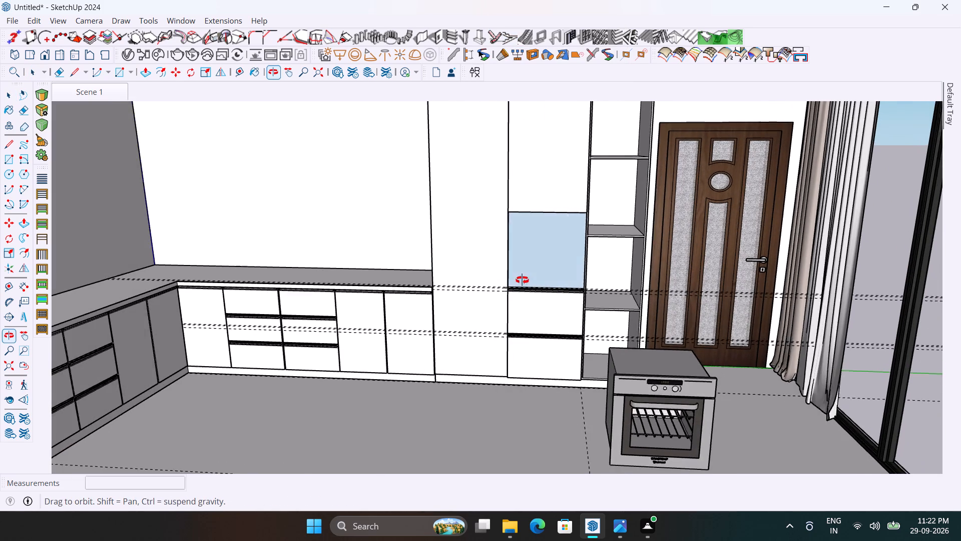
{"action": "middle_click_drag", "start_coordinate": [522, 280], "coordinate": [505, 286]}
{"action": "left_click", "coordinate": [538, 324]}
{"action": "right_click", "coordinate": [538, 324]}
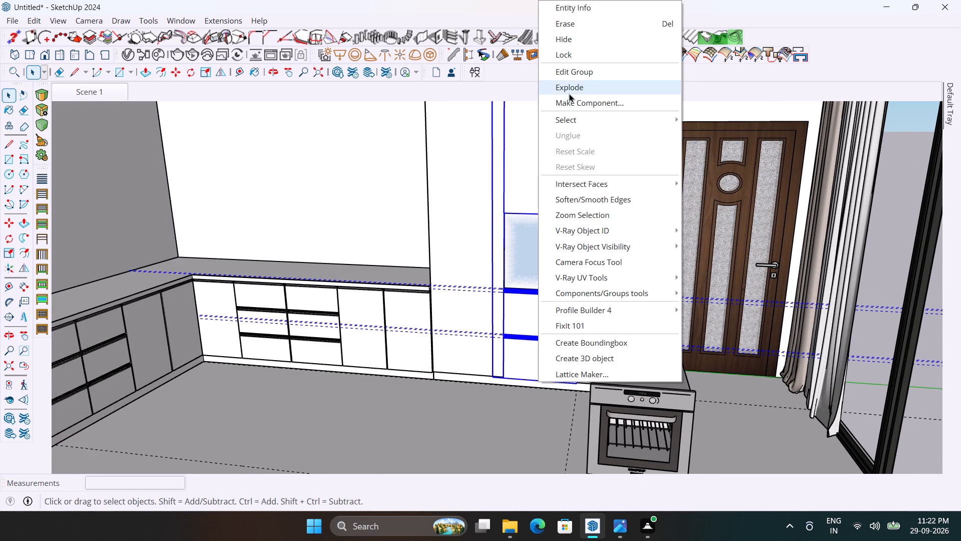
{"action": "left_click", "coordinate": [580, 41]}
Open the tall unit's carcass group for editing at the outlined oven face.
{"action": "scroll", "coordinate": [519, 284], "scroll_direction": "up", "scroll_amount": 2}
{"action": "key", "text": "space"}
{"action": "key", "text": "space"}
{"action": "key", "text": "space"}
{"action": "key", "text": "space"}
{"action": "key", "text": "space"}
{"action": "key", "text": "space"}
{"action": "key", "text": "space"}
{"action": "key", "text": "space"}
{"action": "key", "text": "space"}
{"action": "key", "text": "space"}
{"action": "key", "text": "space"}
{"action": "key", "text": "space"}
{"action": "key", "text": "space"}
{"action": "middle_click_drag", "start_coordinate": [530, 311], "coordinate": [590, 346]}
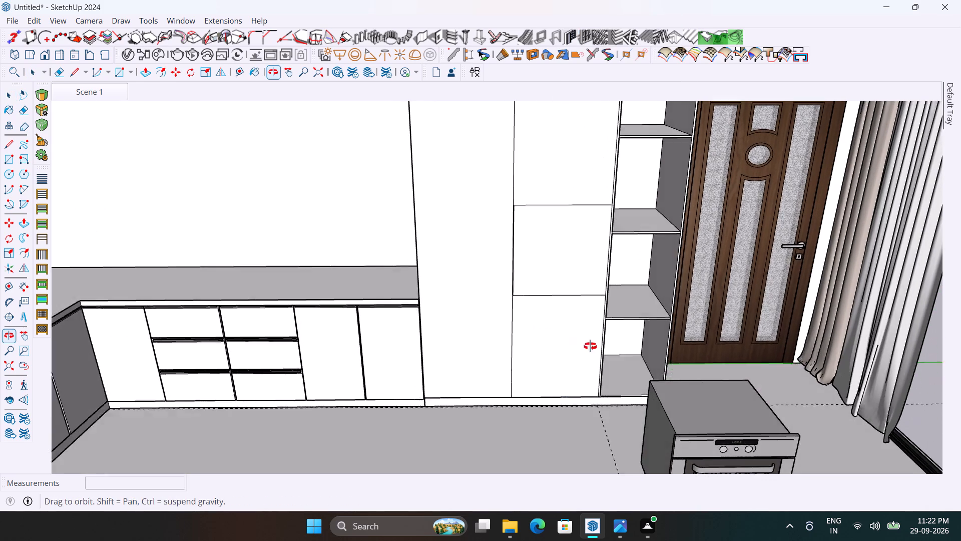
{"action": "middle_click_drag", "start_coordinate": [590, 346], "coordinate": [616, 367]}
{"action": "scroll", "coordinate": [562, 256], "scroll_direction": "up", "scroll_amount": 5}
{"action": "key", "text": "space"}
{"action": "key", "text": "space"}
{"action": "key", "text": "space"}
{"action": "key", "text": "space"}
{"action": "middle_click_drag", "start_coordinate": [537, 340], "coordinate": [590, 376]}
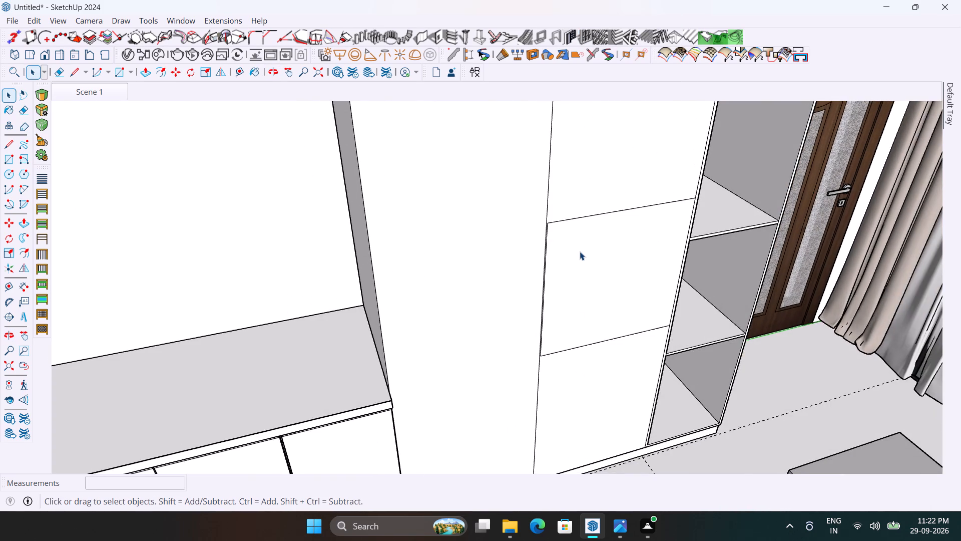
{"action": "scroll", "coordinate": [580, 251], "scroll_direction": "up", "scroll_amount": 5}
{"action": "key", "text": "space"}
{"action": "key", "text": "space"}
{"action": "key", "text": "space"}
{"action": "middle_click_drag", "start_coordinate": [576, 273], "coordinate": [606, 294]}
{"action": "scroll", "coordinate": [600, 296], "scroll_direction": "up", "scroll_amount": 2}
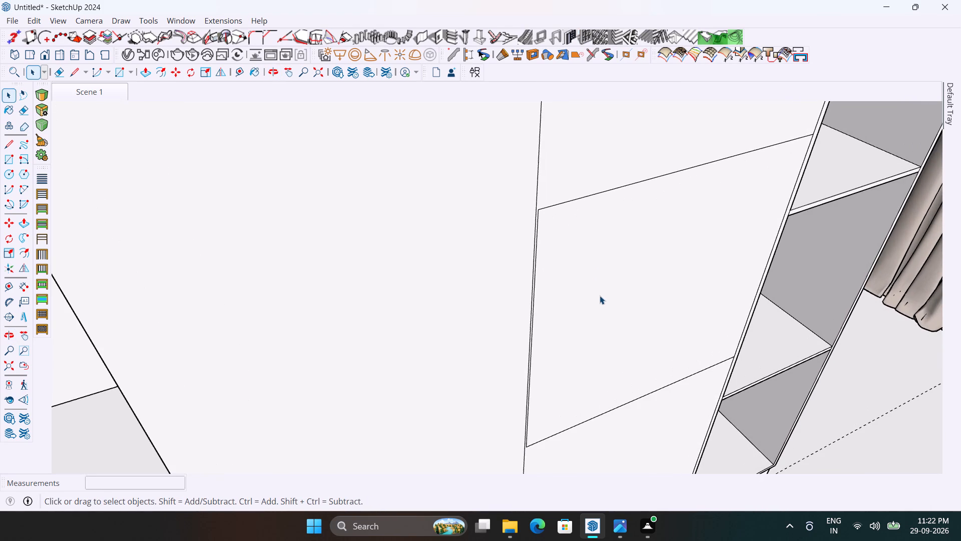
{"action": "key", "text": "p"}
{"action": "key", "text": "space"}
{"action": "double_click", "coordinate": [490, 278]}
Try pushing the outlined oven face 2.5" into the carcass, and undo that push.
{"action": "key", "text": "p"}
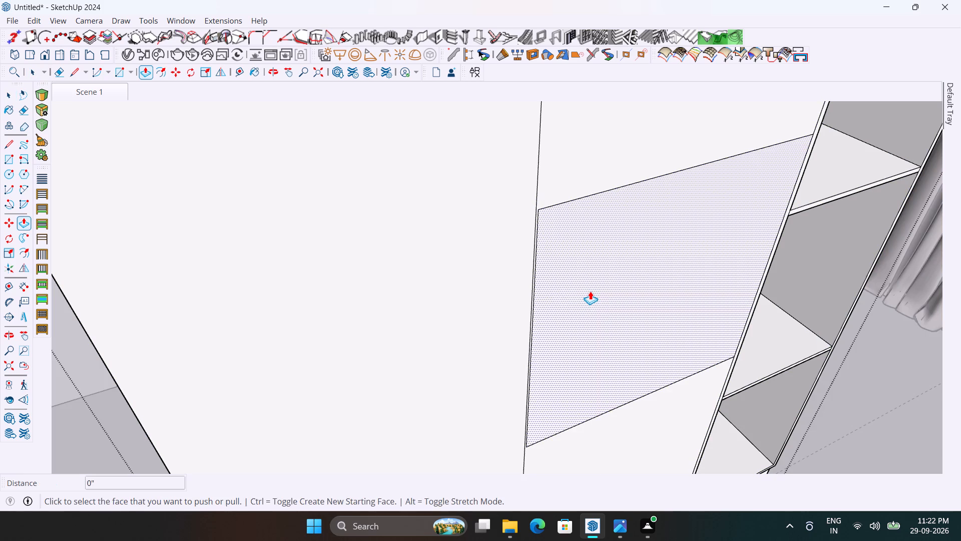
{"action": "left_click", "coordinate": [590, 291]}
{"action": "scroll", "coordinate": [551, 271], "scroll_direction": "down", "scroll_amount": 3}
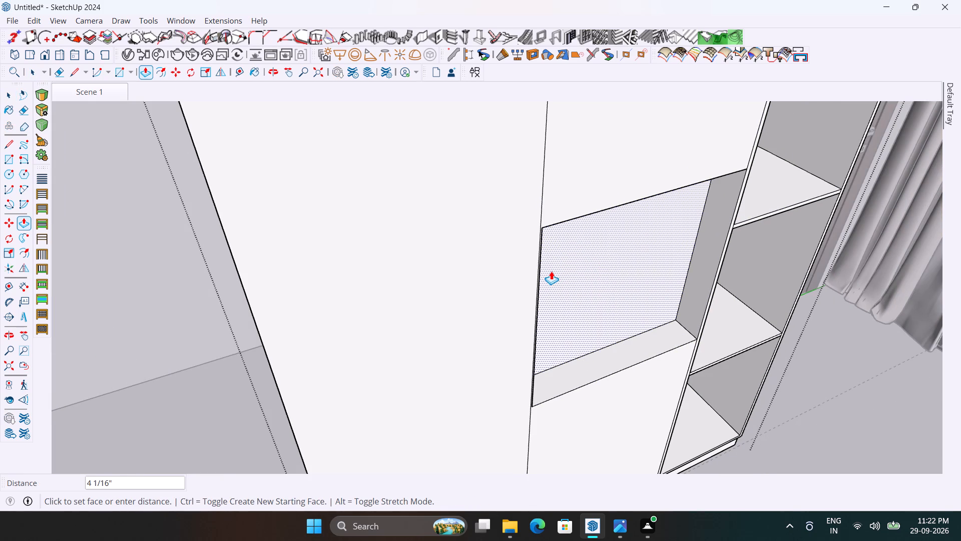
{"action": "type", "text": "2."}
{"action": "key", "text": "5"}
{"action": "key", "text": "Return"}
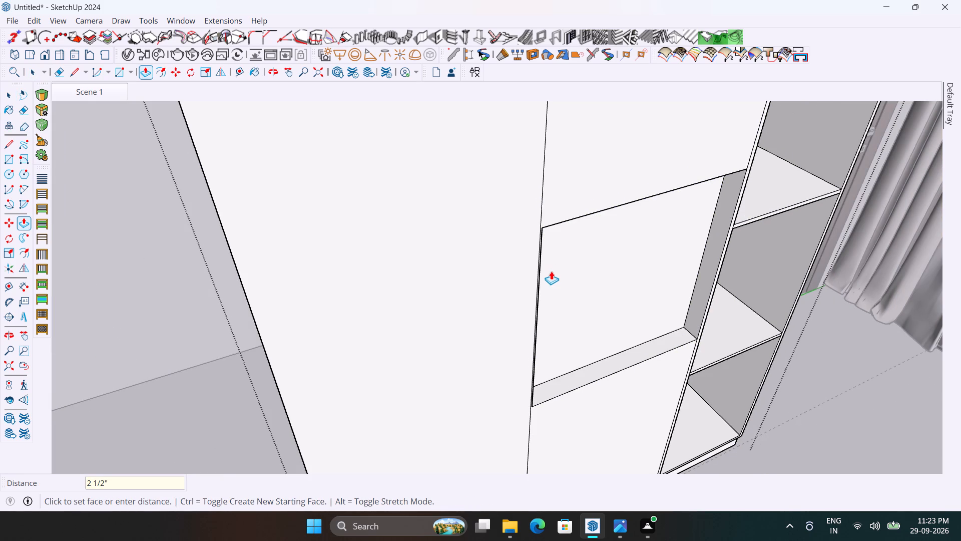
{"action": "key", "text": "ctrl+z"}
Push the outlined oven face deep into the carcass to form an open compartment beside the open shelves.
{"action": "left_click", "coordinate": [593, 294]}
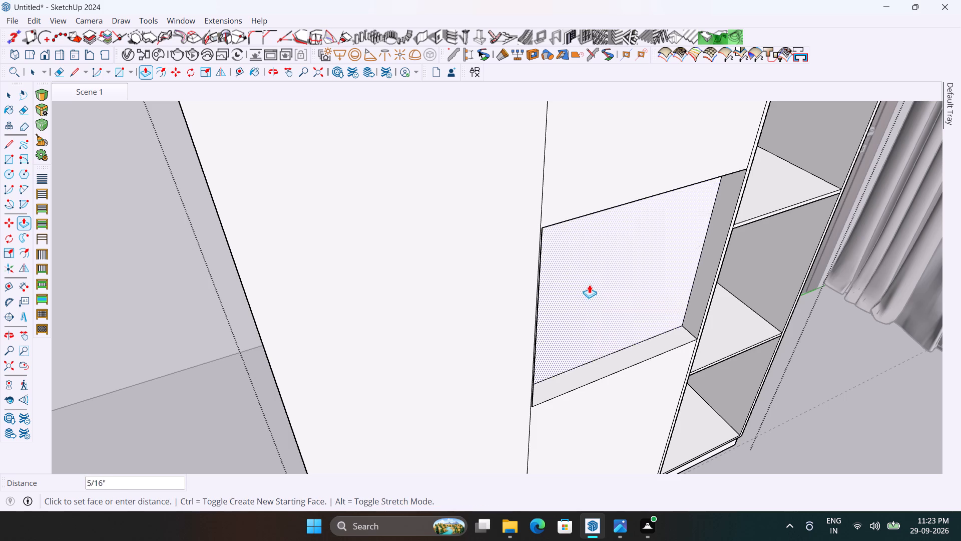
{"action": "scroll", "coordinate": [574, 253], "scroll_direction": "down", "scroll_amount": 1}
{"action": "middle_click_drag", "start_coordinate": [574, 253], "coordinate": [377, 224]}
{"action": "left_click", "coordinate": [478, 227]}
{"action": "scroll", "coordinate": [479, 226], "scroll_direction": "down", "scroll_amount": 5}
{"action": "key", "text": "space"}
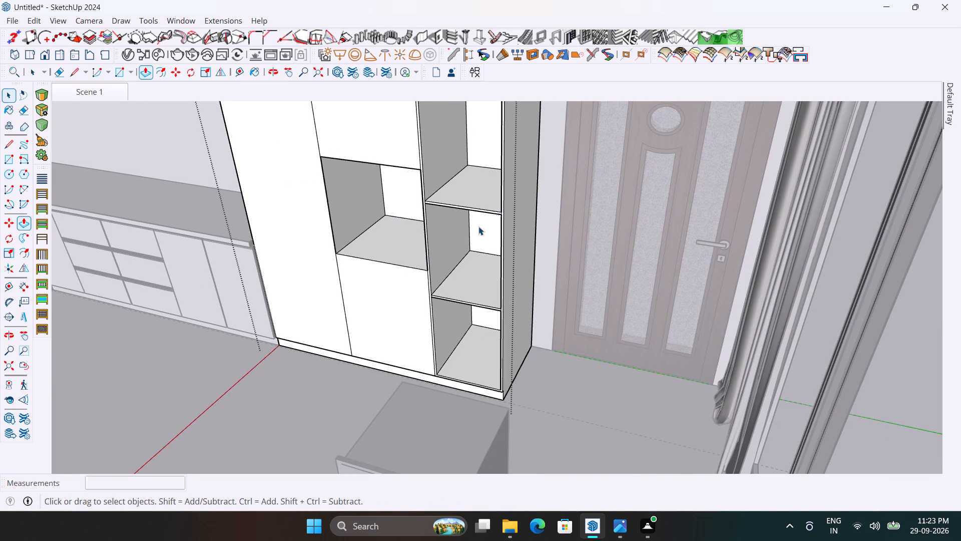
Unhide all hidden objects, return to the Scene 1 view and close the carcass group.
{"action": "scroll", "coordinate": [478, 226], "scroll_direction": "down", "scroll_amount": 4}
{"action": "left_click", "coordinate": [35, 20]}
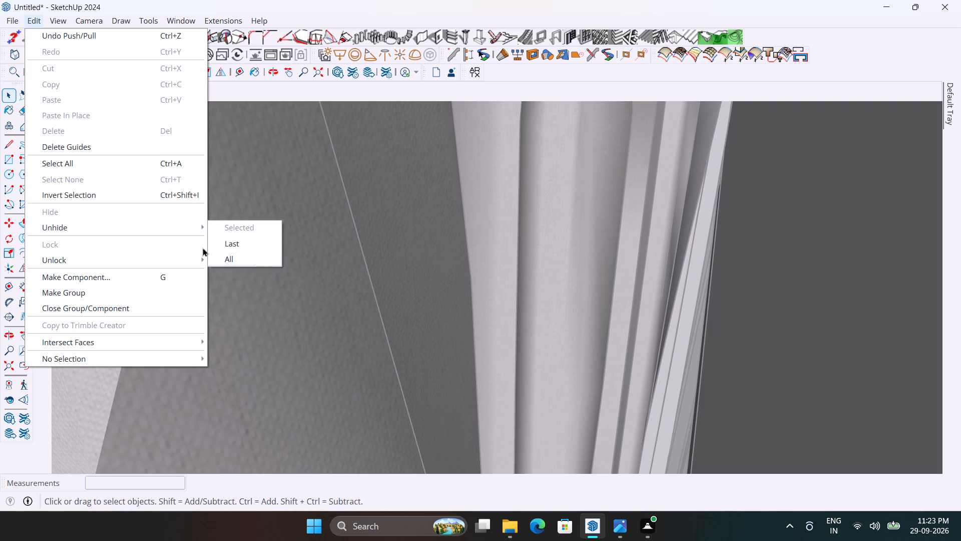
{"action": "left_click", "coordinate": [264, 259]}
{"action": "scroll", "coordinate": [386, 236], "scroll_direction": "down", "scroll_amount": 1}
{"action": "left_click", "coordinate": [111, 91]}
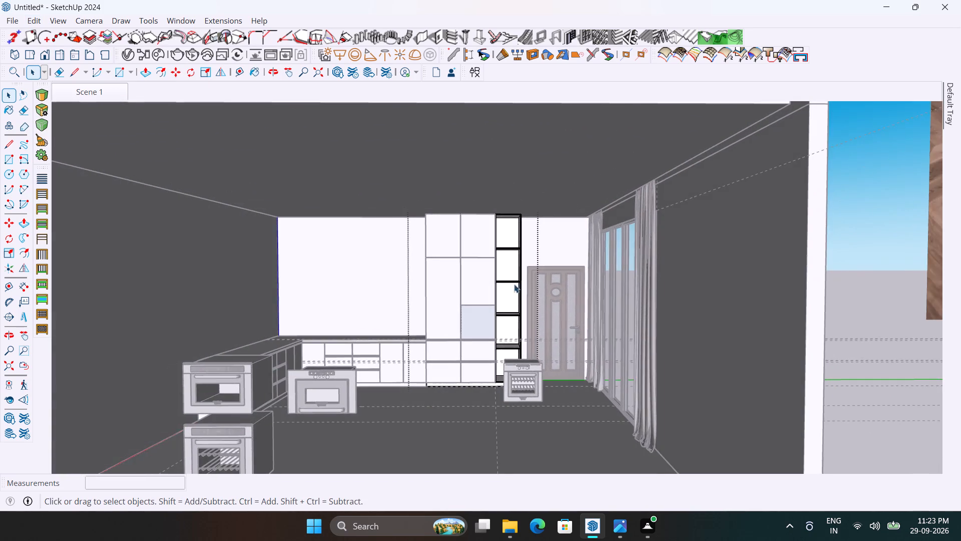
{"action": "scroll", "coordinate": [523, 287], "scroll_direction": "up", "scroll_amount": 3}
{"action": "scroll", "coordinate": [532, 242], "scroll_direction": "down", "scroll_amount": 4}
{"action": "left_click", "coordinate": [847, 266]}
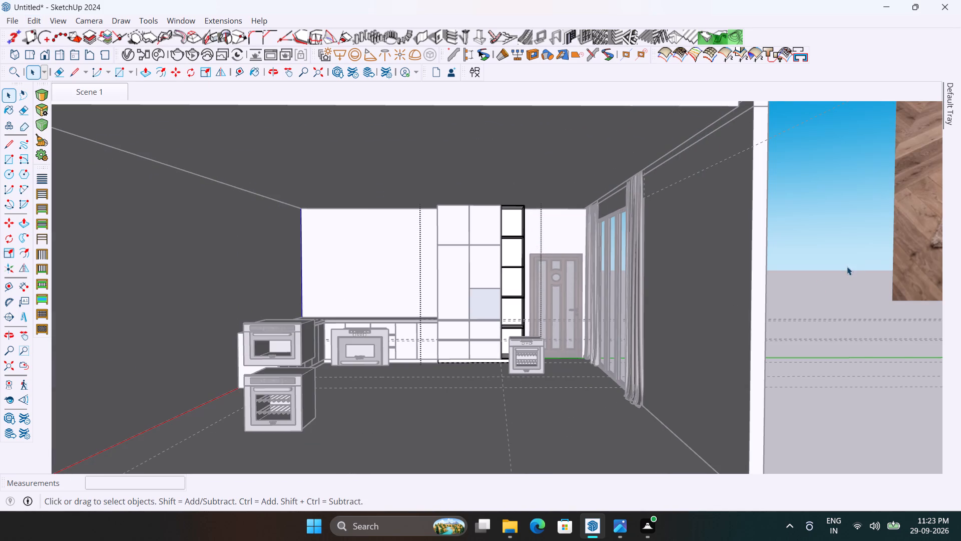
Move the Brastemp oven by its lower front corner to the opening's lower corner farthest from the open shelves, just above the drawers.
{"action": "scroll", "coordinate": [518, 406], "scroll_direction": "up", "scroll_amount": 4}
{"action": "middle_click_drag", "start_coordinate": [506, 391], "coordinate": [617, 432]}
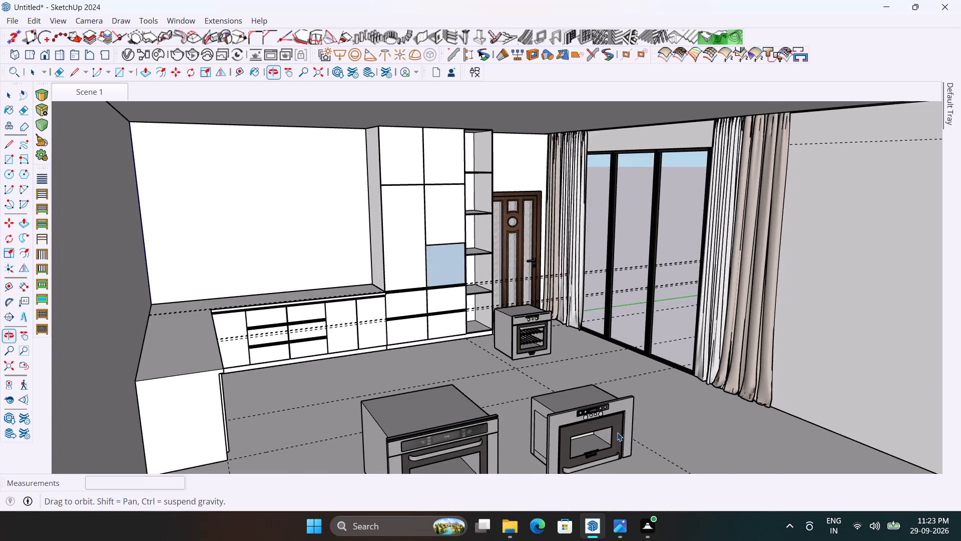
{"action": "scroll", "coordinate": [530, 363], "scroll_direction": "up", "scroll_amount": 5}
{"action": "middle_click_drag", "start_coordinate": [503, 358], "coordinate": [558, 427]}
{"action": "middle_click_drag", "start_coordinate": [549, 394], "coordinate": [509, 305]}
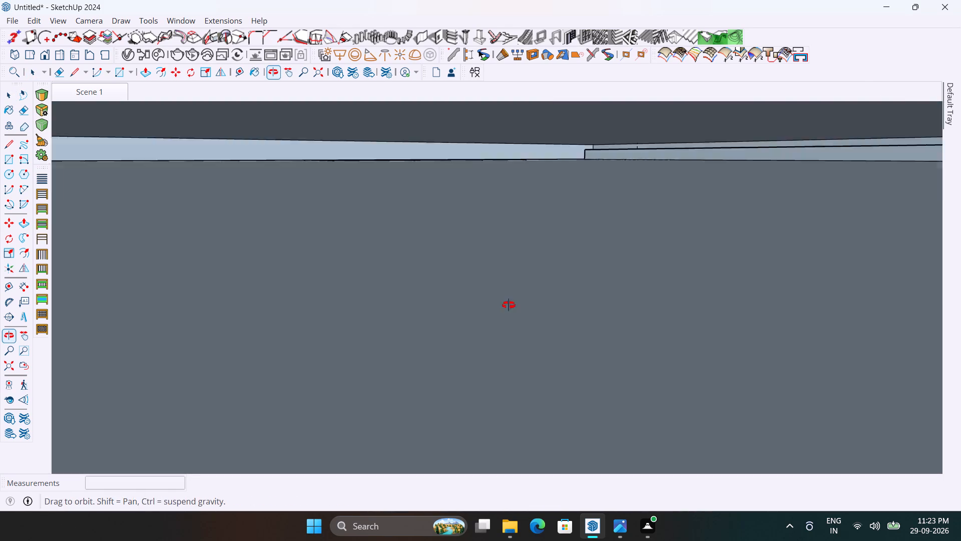
{"action": "middle_click_drag", "start_coordinate": [509, 305], "coordinate": [473, 253]}
{"action": "left_click", "coordinate": [102, 97]}
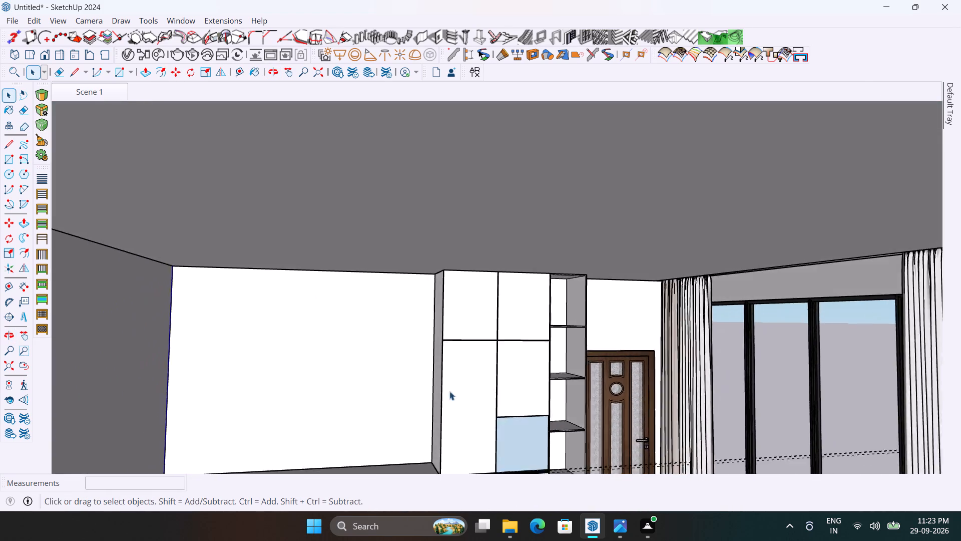
{"action": "scroll", "coordinate": [527, 459], "scroll_direction": "up", "scroll_amount": 2}
{"action": "scroll", "coordinate": [479, 396], "scroll_direction": "up", "scroll_amount": 4}
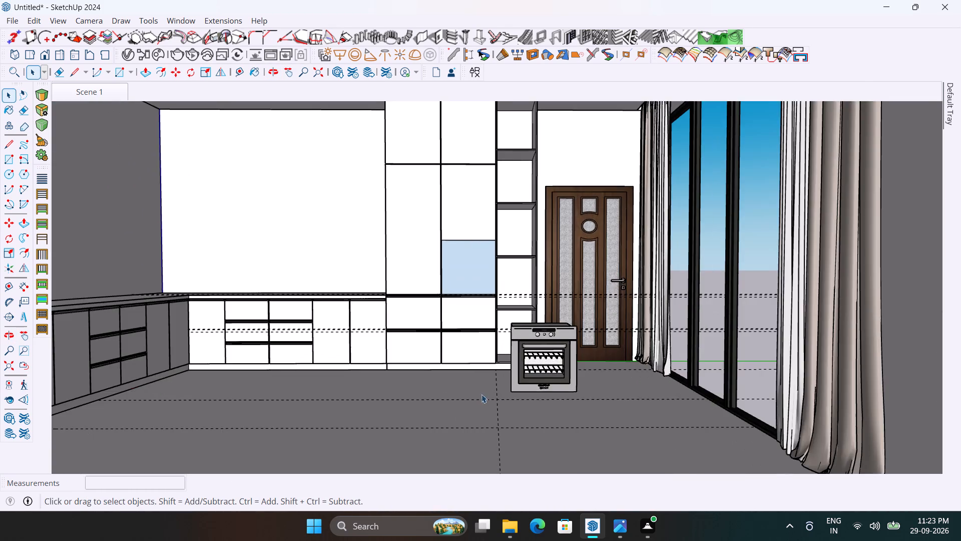
{"action": "middle_click_drag", "start_coordinate": [501, 408], "coordinate": [617, 479]}
{"action": "scroll", "coordinate": [566, 396], "scroll_direction": "up", "scroll_amount": 10}
{"action": "left_click", "coordinate": [563, 415]}
{"action": "key", "text": "m"}
{"action": "scroll", "coordinate": [568, 440], "scroll_direction": "up", "scroll_amount": 7}
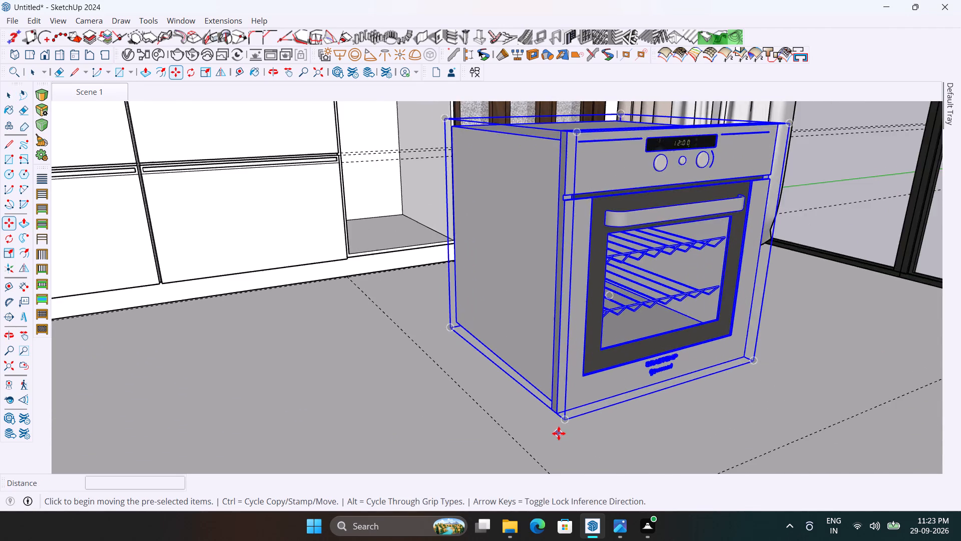
{"action": "scroll", "coordinate": [559, 433], "scroll_direction": "up", "scroll_amount": 6}
{"action": "left_click", "coordinate": [555, 395]}
{"action": "scroll", "coordinate": [627, 385], "scroll_direction": "down", "scroll_amount": 3}
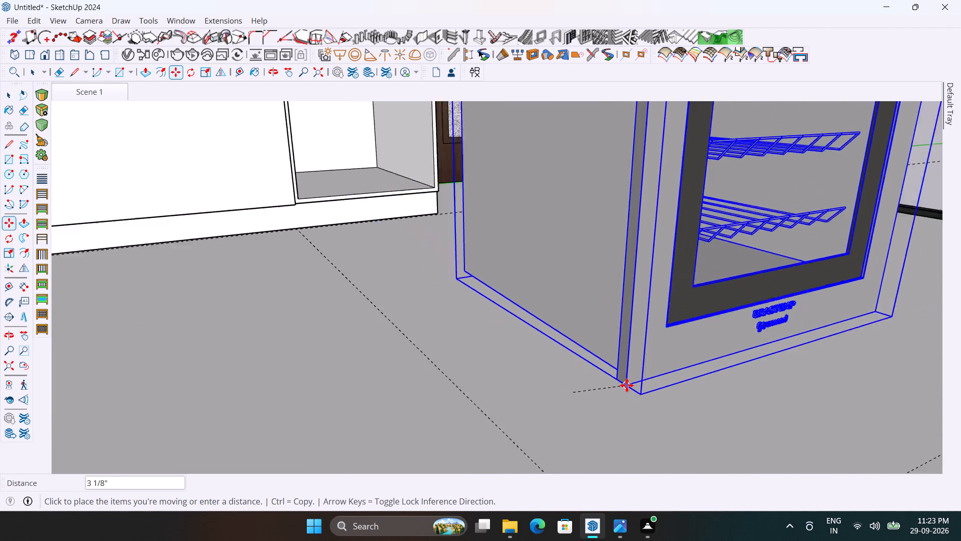
{"action": "scroll", "coordinate": [627, 385], "scroll_direction": "down", "scroll_amount": 14}
{"action": "scroll", "coordinate": [384, 186], "scroll_direction": "up", "scroll_amount": 1}
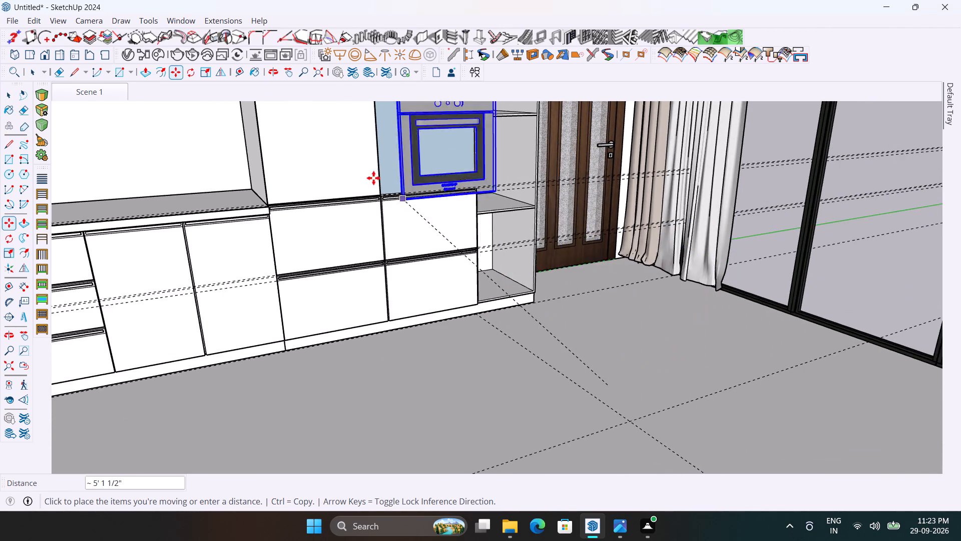
{"action": "scroll", "coordinate": [373, 178], "scroll_direction": "up", "scroll_amount": 11}
{"action": "scroll", "coordinate": [407, 200], "scroll_direction": "up", "scroll_amount": 10}
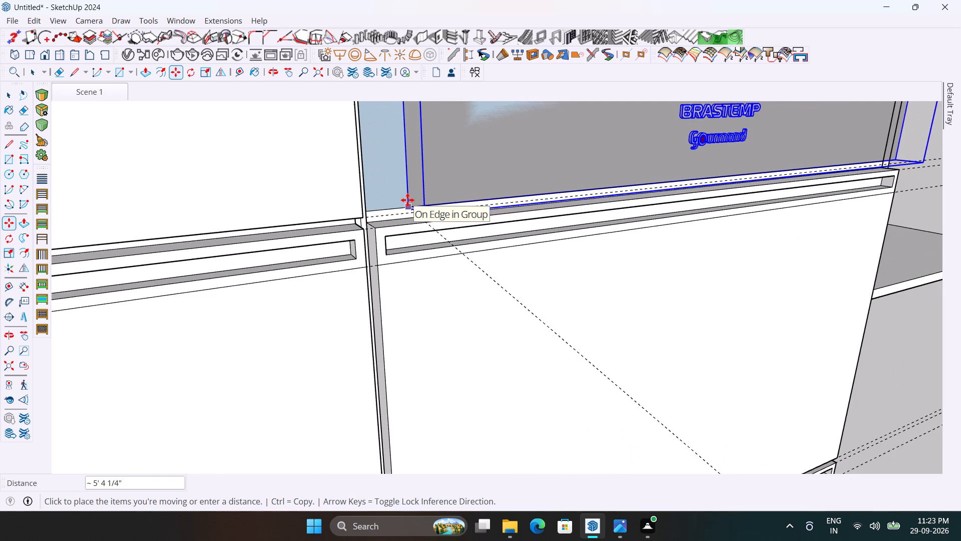
{"action": "middle_click_drag", "start_coordinate": [407, 200], "coordinate": [410, 241]}
{"action": "scroll", "coordinate": [342, 217], "scroll_direction": "up", "scroll_amount": 5}
{"action": "scroll", "coordinate": [402, 212], "scroll_direction": "up", "scroll_amount": 4}
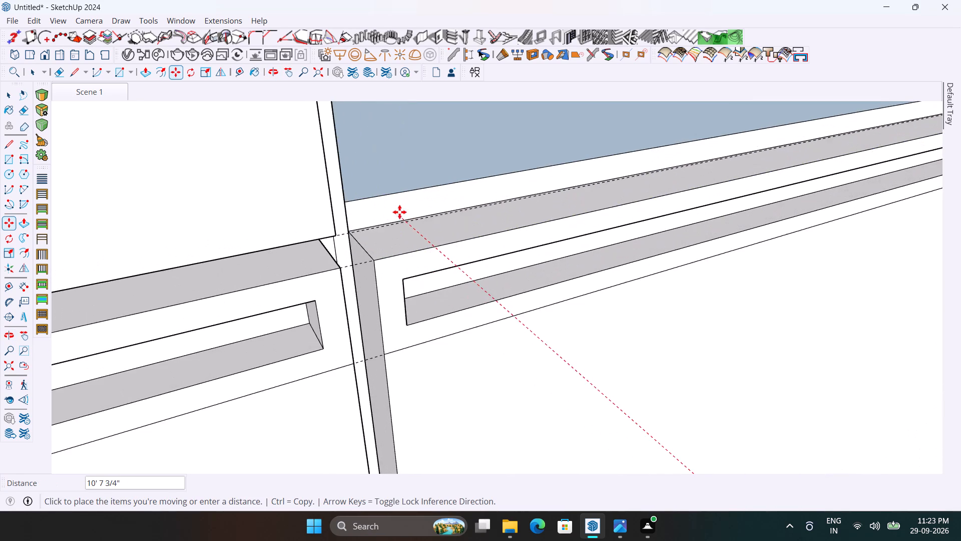
{"action": "scroll", "coordinate": [355, 207], "scroll_direction": "up", "scroll_amount": 3}
{"action": "left_click", "coordinate": [342, 204]}
{"action": "scroll", "coordinate": [333, 238], "scroll_direction": "down", "scroll_amount": 20}
{"action": "scroll", "coordinate": [386, 318], "scroll_direction": "down", "scroll_amount": 3}
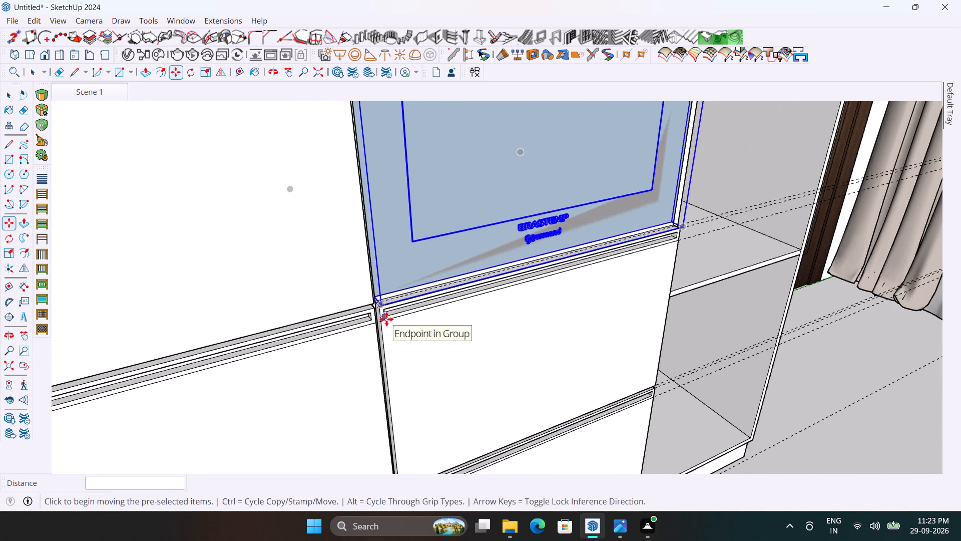
{"action": "middle_click_drag", "start_coordinate": [388, 321], "coordinate": [470, 328]}
{"action": "scroll", "coordinate": [394, 328], "scroll_direction": "down", "scroll_amount": 3}
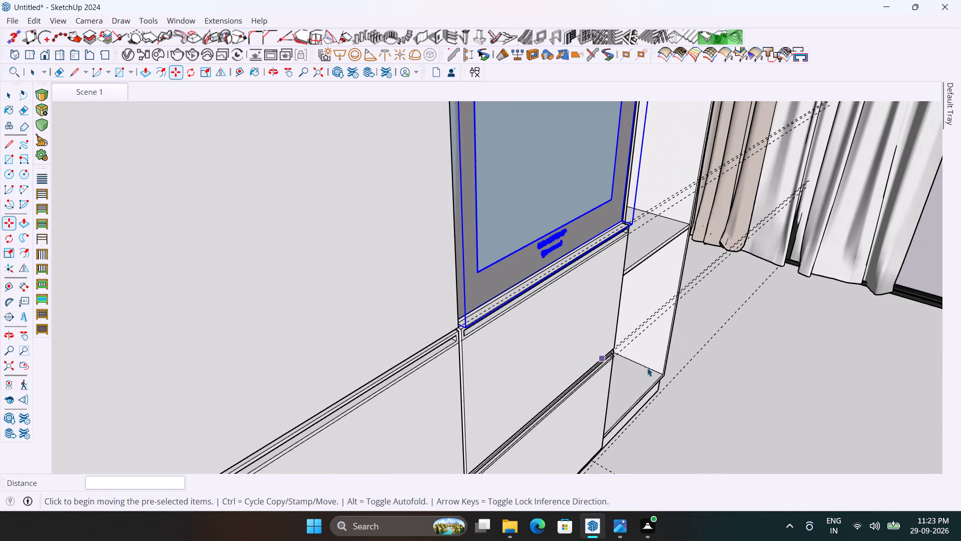
{"action": "key", "text": "space"}
{"action": "left_click", "coordinate": [728, 386]}
Examine the oven's fit in the tall unit's opening from several angles.
{"action": "middle_click_drag", "start_coordinate": [728, 386], "coordinate": [465, 367]}
{"action": "scroll", "coordinate": [618, 395], "scroll_direction": "down", "scroll_amount": 5}
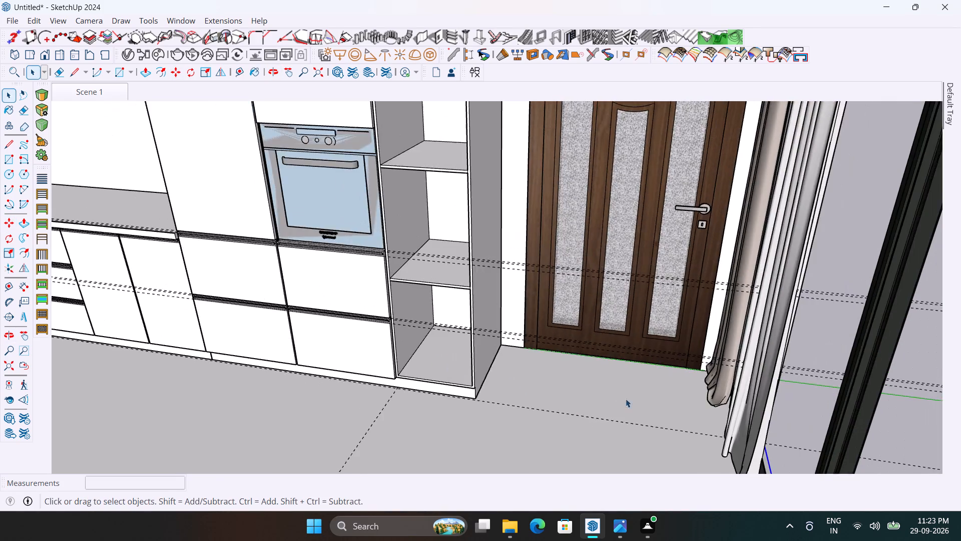
{"action": "scroll", "coordinate": [638, 394], "scroll_direction": "down", "scroll_amount": 2}
{"action": "scroll", "coordinate": [475, 262], "scroll_direction": "up", "scroll_amount": 3}
{"action": "key", "text": "space"}
{"action": "key", "text": "space"}
{"action": "key", "text": "space"}
{"action": "key", "text": "space"}
{"action": "key", "text": "space"}
{"action": "key", "text": "space"}
{"action": "key", "text": "space"}
{"action": "key", "text": "space"}
{"action": "key", "text": "space"}
{"action": "key", "text": "space"}
{"action": "key", "text": "space"}
{"action": "key", "text": "space"}
{"action": "key", "text": "space"}
{"action": "key", "text": "space"}
{"action": "key", "text": "space"}
{"action": "key", "text": "space"}
{"action": "key", "text": "space"}
{"action": "key", "text": "space"}
{"action": "middle_click_drag", "start_coordinate": [495, 286], "coordinate": [539, 300]}
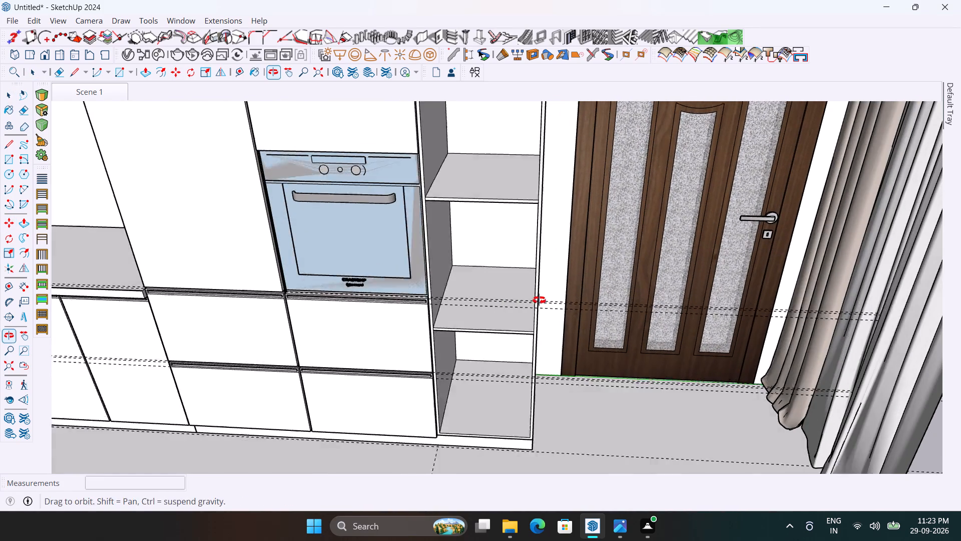
{"action": "middle_click_drag", "start_coordinate": [539, 300], "coordinate": [566, 274]}
{"action": "scroll", "coordinate": [402, 237], "scroll_direction": "up", "scroll_amount": 3}
{"action": "scroll", "coordinate": [425, 259], "scroll_direction": "down", "scroll_amount": 2}
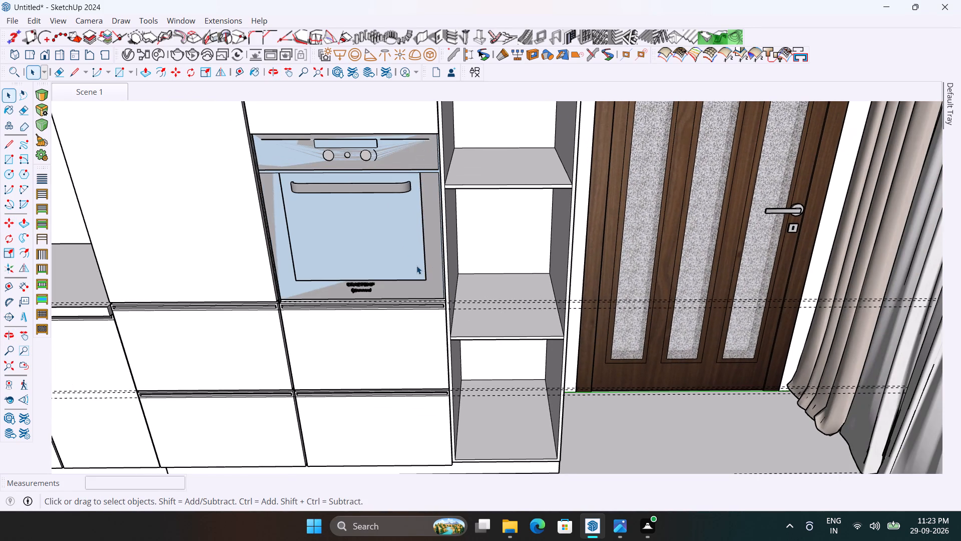
{"action": "middle_click_drag", "start_coordinate": [416, 266], "coordinate": [493, 243]}
{"action": "scroll", "coordinate": [449, 280], "scroll_direction": "down", "scroll_amount": 4}
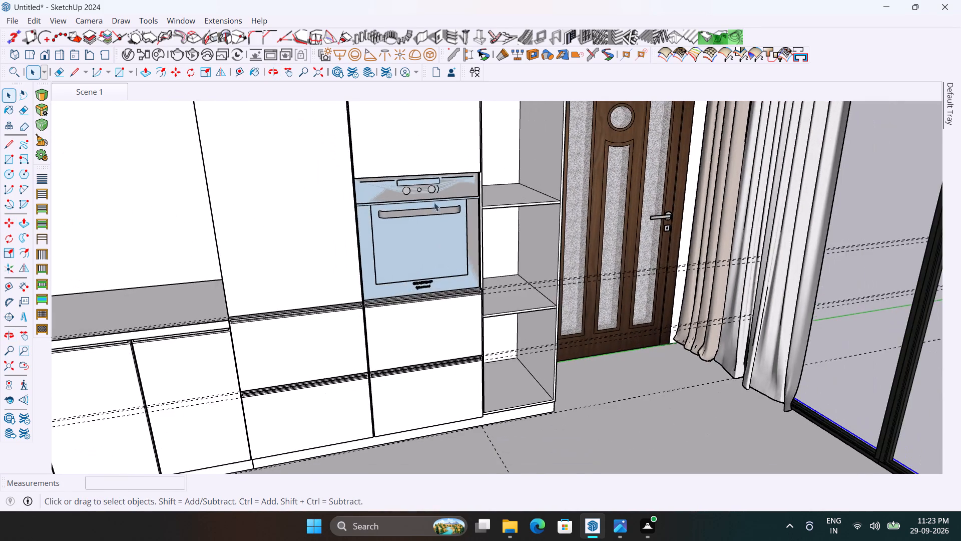
{"action": "scroll", "coordinate": [433, 190], "scroll_direction": "up", "scroll_amount": 3}
{"action": "scroll", "coordinate": [448, 249], "scroll_direction": "down", "scroll_amount": 2}
{"action": "key", "text": "space"}
{"action": "key", "text": "space"}
{"action": "key", "text": "space"}
{"action": "key", "text": "space"}
{"action": "key", "text": "space"}
{"action": "key", "text": "space"}
{"action": "key", "text": "space"}
{"action": "key", "text": "space"}
{"action": "key", "text": "space"}
{"action": "key", "text": "space"}
{"action": "key", "text": "space"}
{"action": "key", "text": "space"}
{"action": "key", "text": "space"}
{"action": "key", "text": "space"}
{"action": "key", "text": "space"}
{"action": "middle_click_drag", "start_coordinate": [486, 285], "coordinate": [491, 231]}
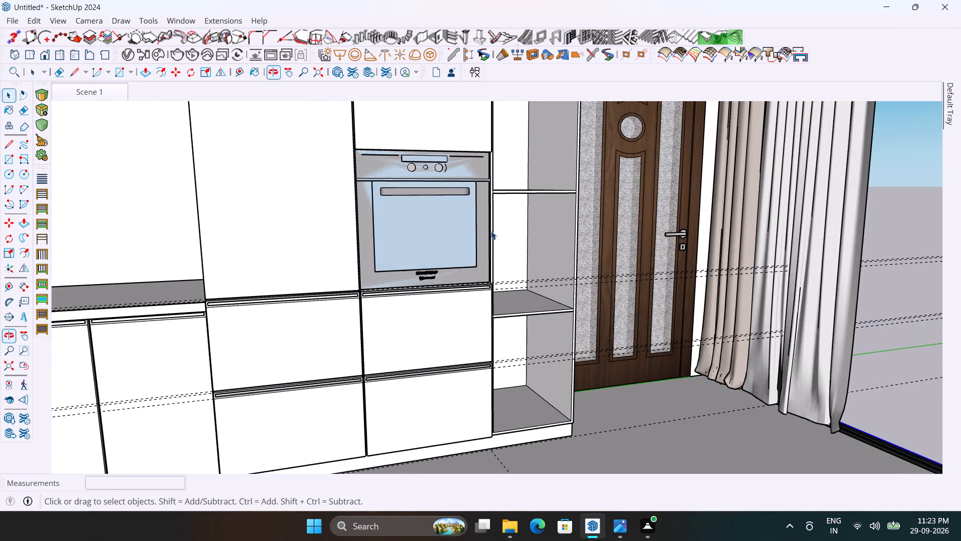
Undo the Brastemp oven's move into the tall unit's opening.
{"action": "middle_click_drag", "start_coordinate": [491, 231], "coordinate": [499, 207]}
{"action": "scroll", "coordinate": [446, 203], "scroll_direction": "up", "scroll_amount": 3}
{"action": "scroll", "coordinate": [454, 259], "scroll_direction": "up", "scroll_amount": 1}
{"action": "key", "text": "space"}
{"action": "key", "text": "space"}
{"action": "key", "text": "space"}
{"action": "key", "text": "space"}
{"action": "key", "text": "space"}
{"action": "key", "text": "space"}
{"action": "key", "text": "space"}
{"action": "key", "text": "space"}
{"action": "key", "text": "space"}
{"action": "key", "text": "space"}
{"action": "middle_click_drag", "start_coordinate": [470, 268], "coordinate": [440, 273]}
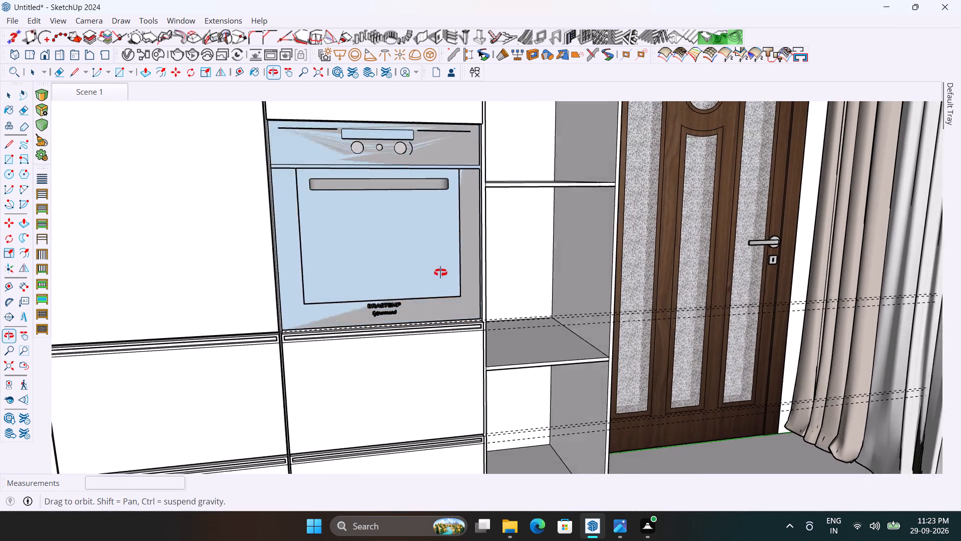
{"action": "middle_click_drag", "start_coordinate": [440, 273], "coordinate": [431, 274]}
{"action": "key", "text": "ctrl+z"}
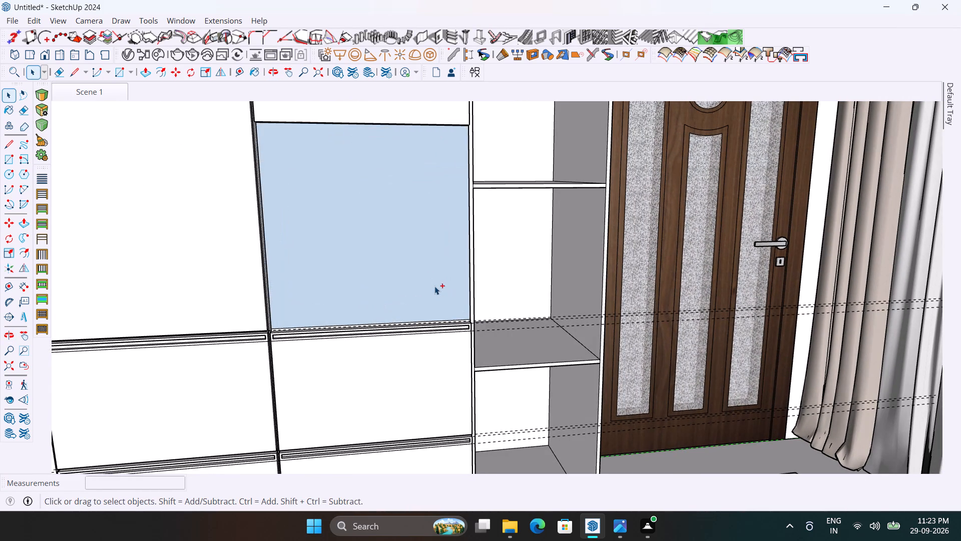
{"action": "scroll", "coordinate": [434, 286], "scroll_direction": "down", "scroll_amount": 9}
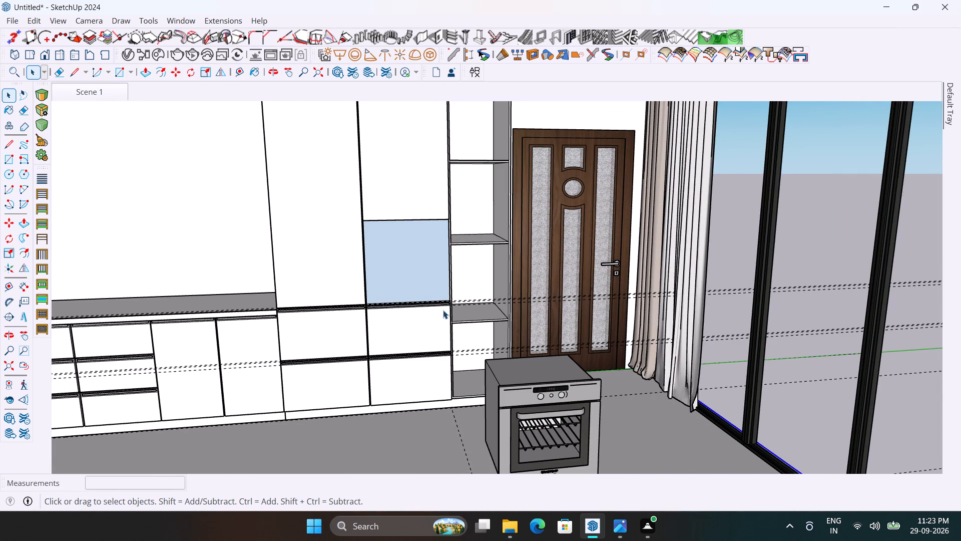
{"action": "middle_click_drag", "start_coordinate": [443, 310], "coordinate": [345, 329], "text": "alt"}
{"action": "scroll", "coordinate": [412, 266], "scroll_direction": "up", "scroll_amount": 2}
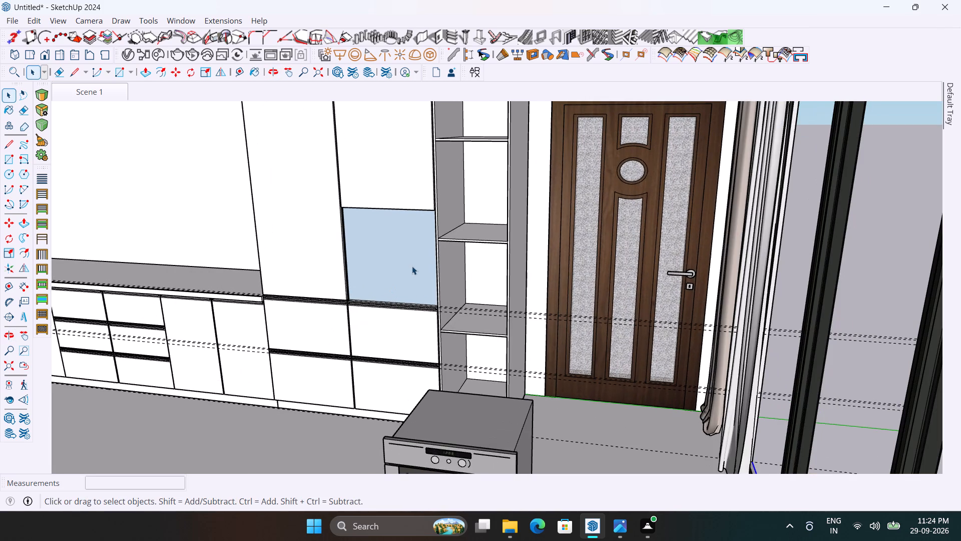
Open the tall unit's front group and delete the blue face covering the oven opening above the drawers.
{"action": "left_click", "coordinate": [411, 192]}
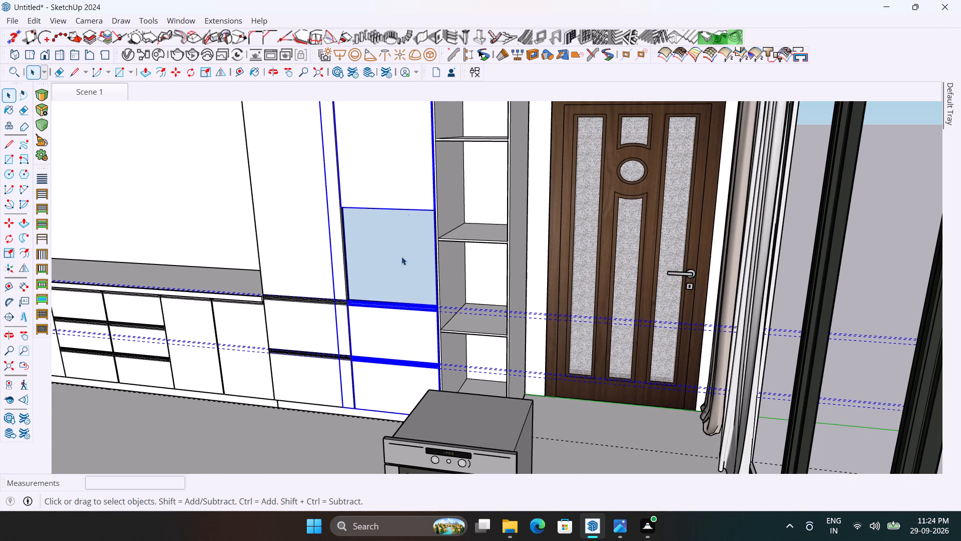
{"action": "scroll", "coordinate": [402, 265], "scroll_direction": "up", "scroll_amount": 4}
{"action": "key", "text": "p"}
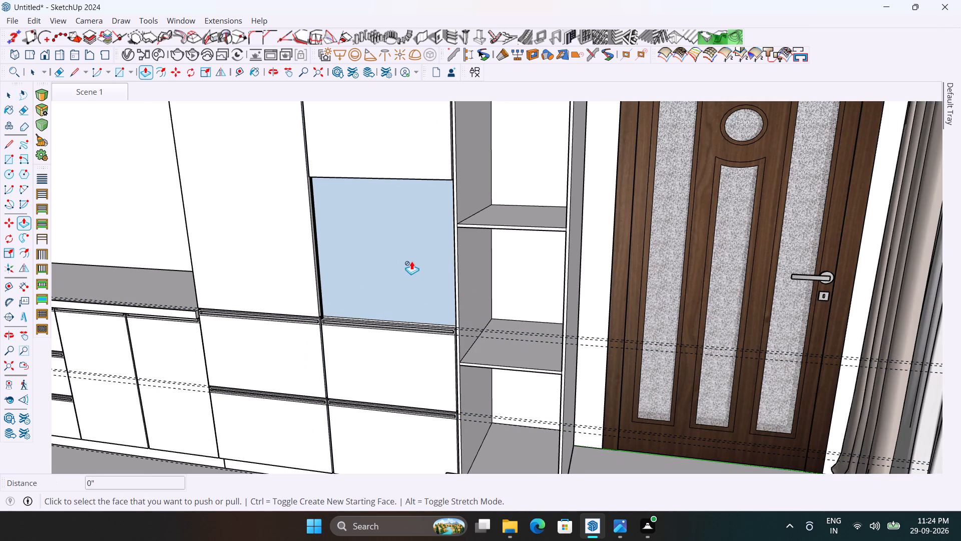
{"action": "key", "text": "space"}
{"action": "double_click", "coordinate": [390, 355]}
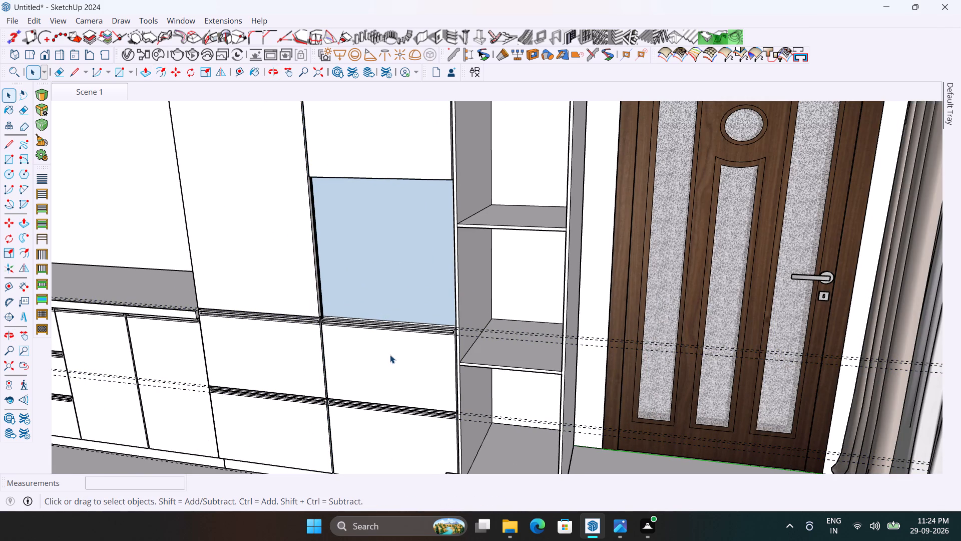
{"action": "key", "text": "p"}
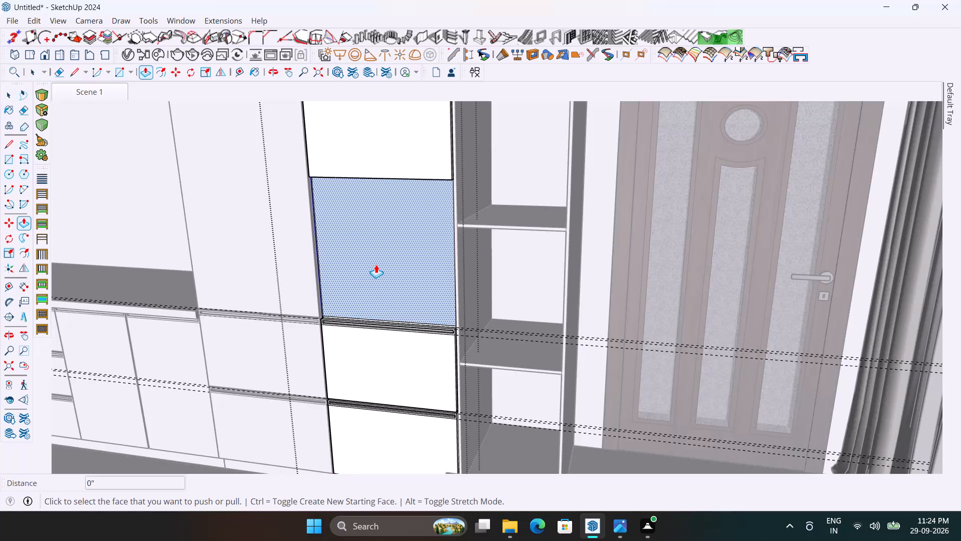
{"action": "key", "text": "Delete"}
{"action": "scroll", "coordinate": [413, 240], "scroll_direction": "down", "scroll_amount": 5}
{"action": "scroll", "coordinate": [379, 293], "scroll_direction": "up", "scroll_amount": 4}
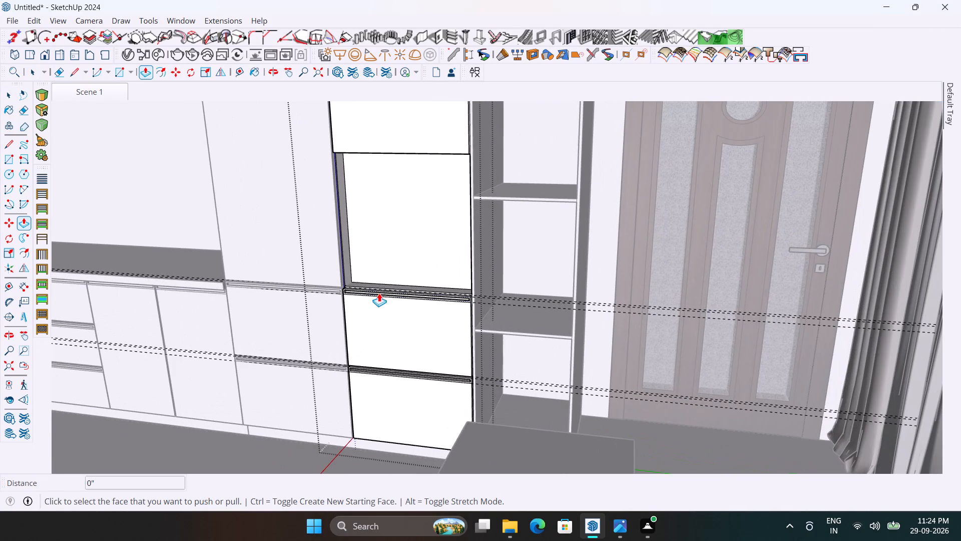
Delete the remaining white face set back inside the oven opening and close the group.
{"action": "middle_click_drag", "start_coordinate": [389, 253], "coordinate": [327, 289]}
{"action": "scroll", "coordinate": [352, 270], "scroll_direction": "up", "scroll_amount": 1}
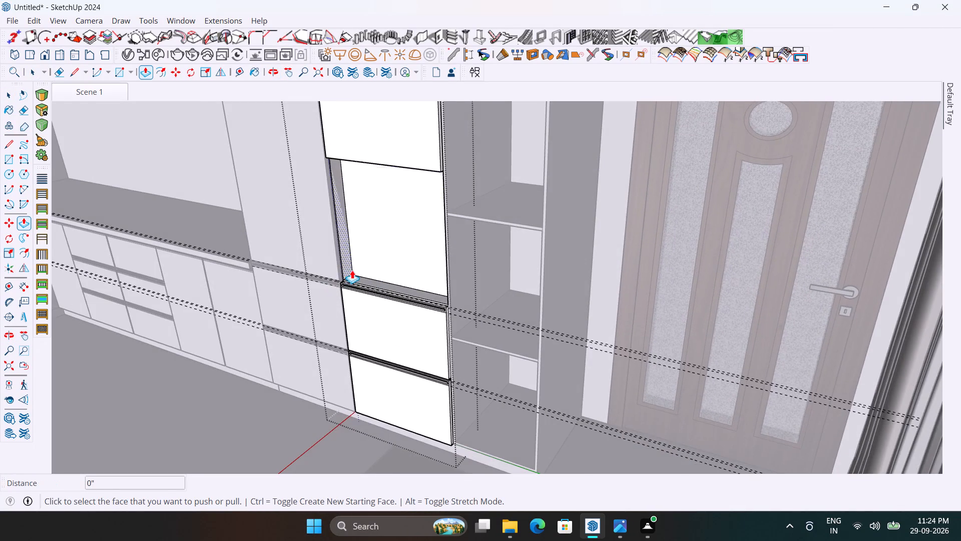
{"action": "scroll", "coordinate": [352, 270], "scroll_direction": "up", "scroll_amount": 1}
{"action": "left_click", "coordinate": [401, 257]}
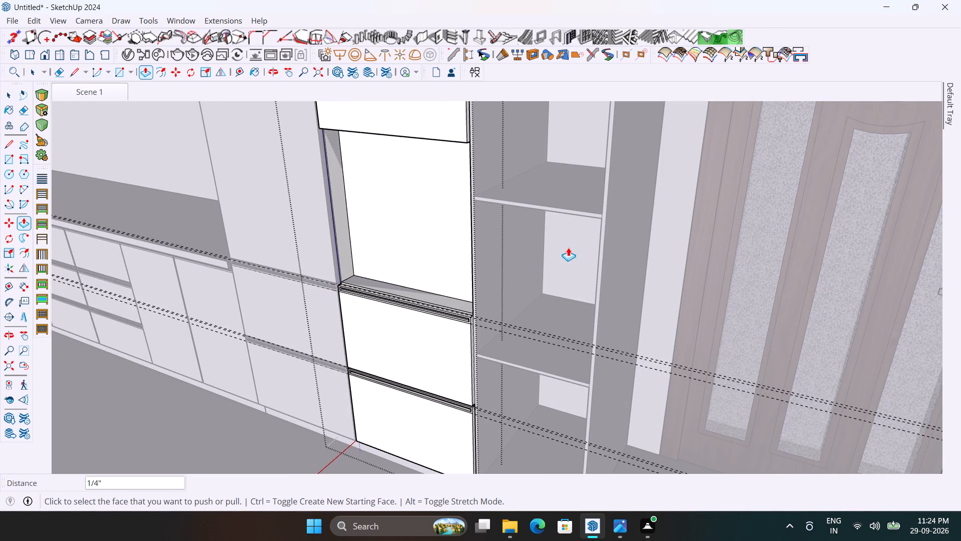
{"action": "key", "text": "space"}
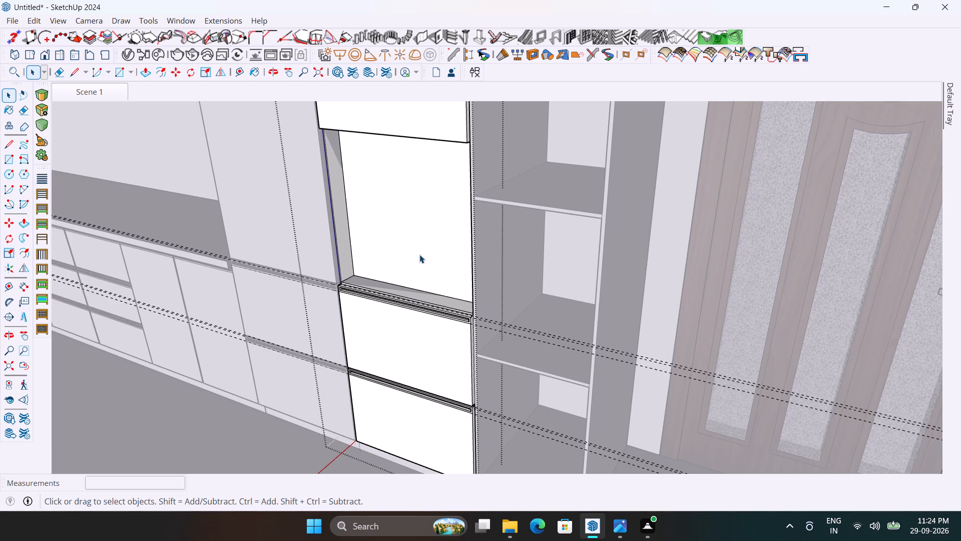
{"action": "key", "text": "p"}
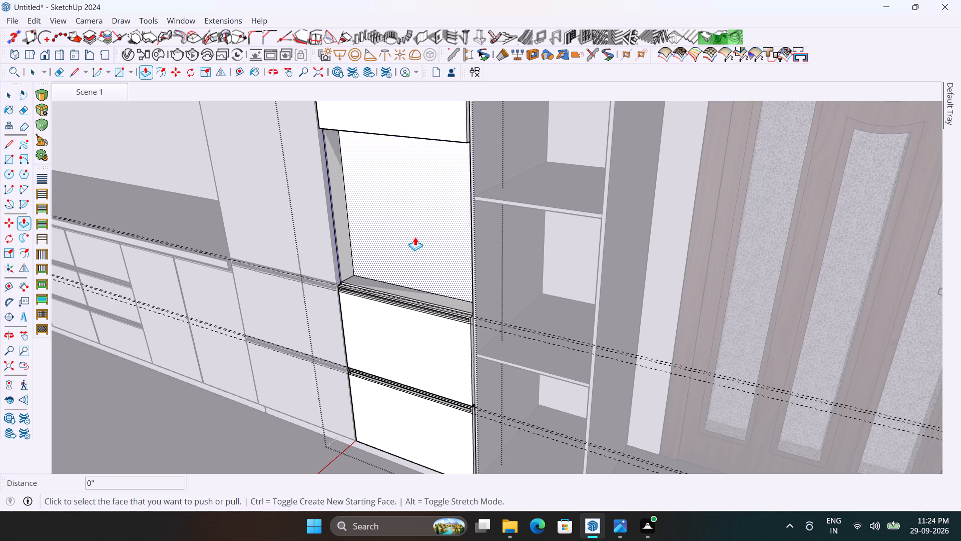
{"action": "key", "text": "Delete"}
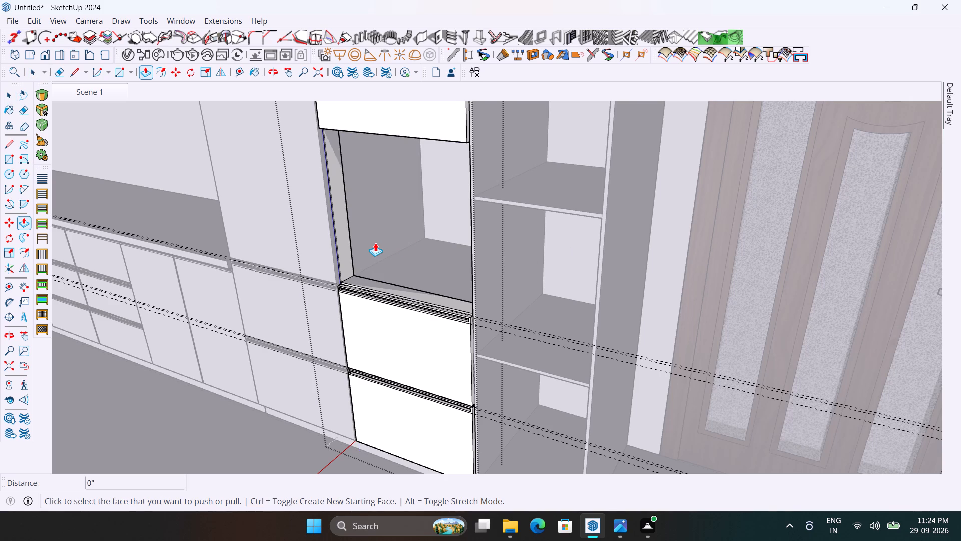
{"action": "key", "text": "space"}
{"action": "scroll", "coordinate": [361, 257], "scroll_direction": "down", "scroll_amount": 3}
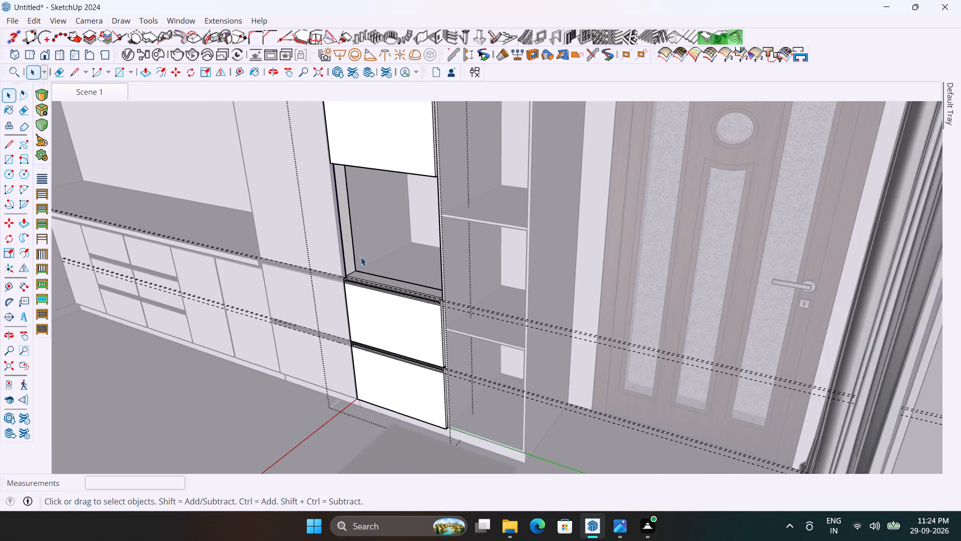
{"action": "scroll", "coordinate": [361, 257], "scroll_direction": "down", "scroll_amount": 3}
{"action": "left_click", "coordinate": [265, 418]}
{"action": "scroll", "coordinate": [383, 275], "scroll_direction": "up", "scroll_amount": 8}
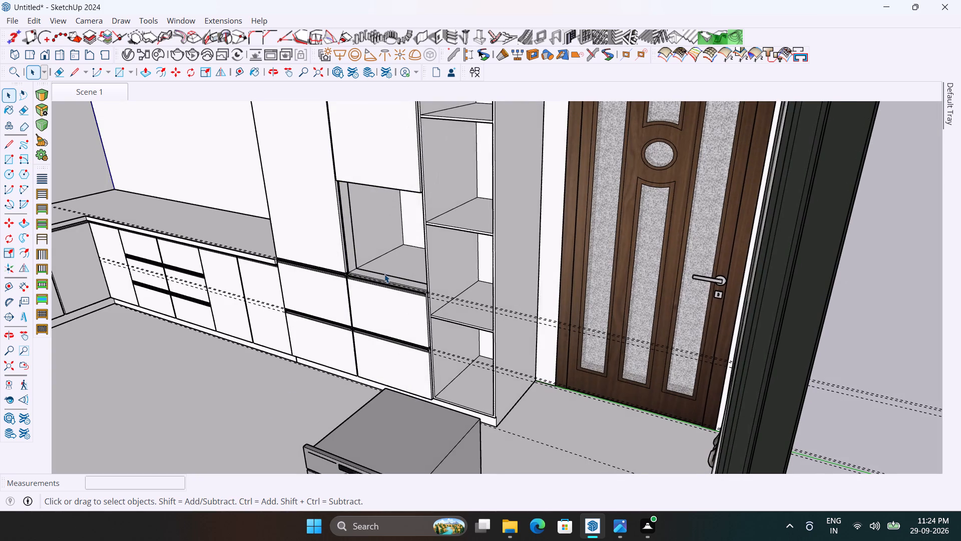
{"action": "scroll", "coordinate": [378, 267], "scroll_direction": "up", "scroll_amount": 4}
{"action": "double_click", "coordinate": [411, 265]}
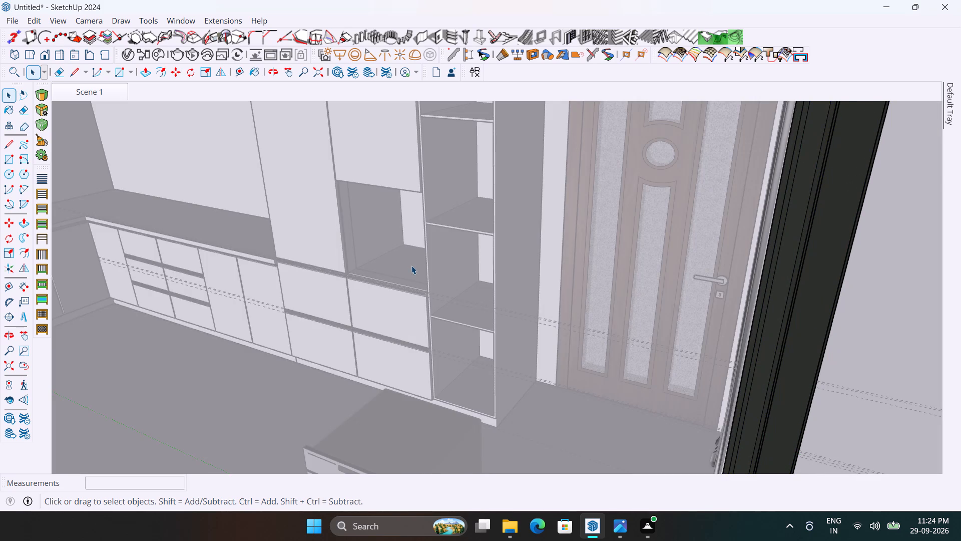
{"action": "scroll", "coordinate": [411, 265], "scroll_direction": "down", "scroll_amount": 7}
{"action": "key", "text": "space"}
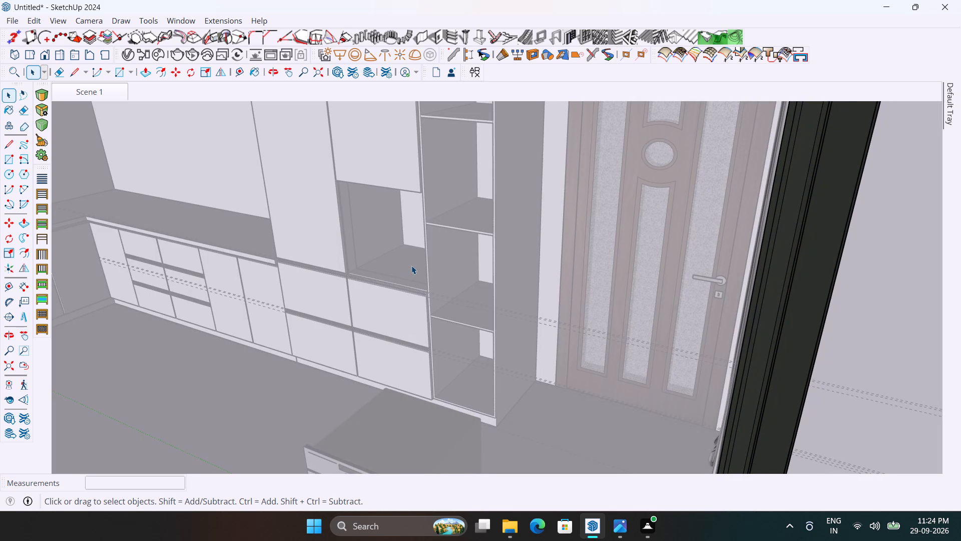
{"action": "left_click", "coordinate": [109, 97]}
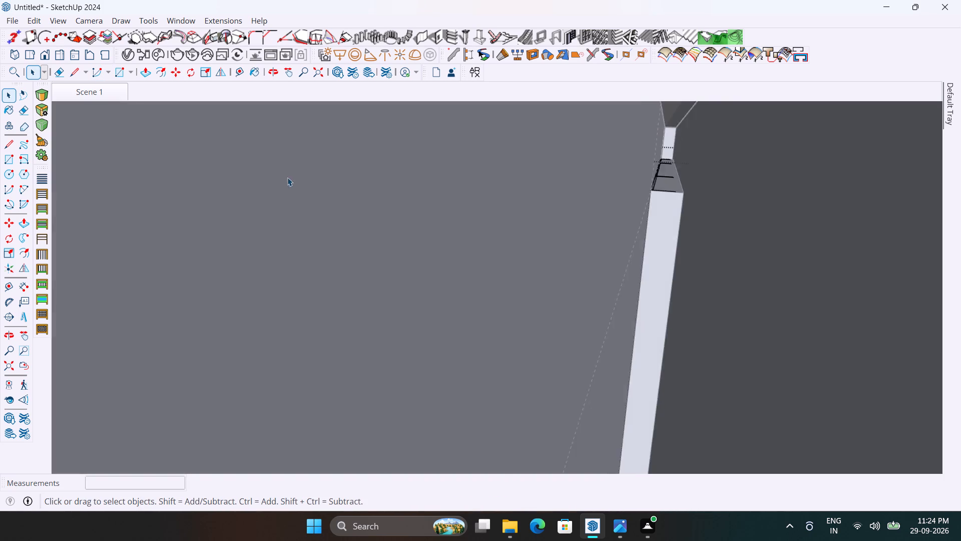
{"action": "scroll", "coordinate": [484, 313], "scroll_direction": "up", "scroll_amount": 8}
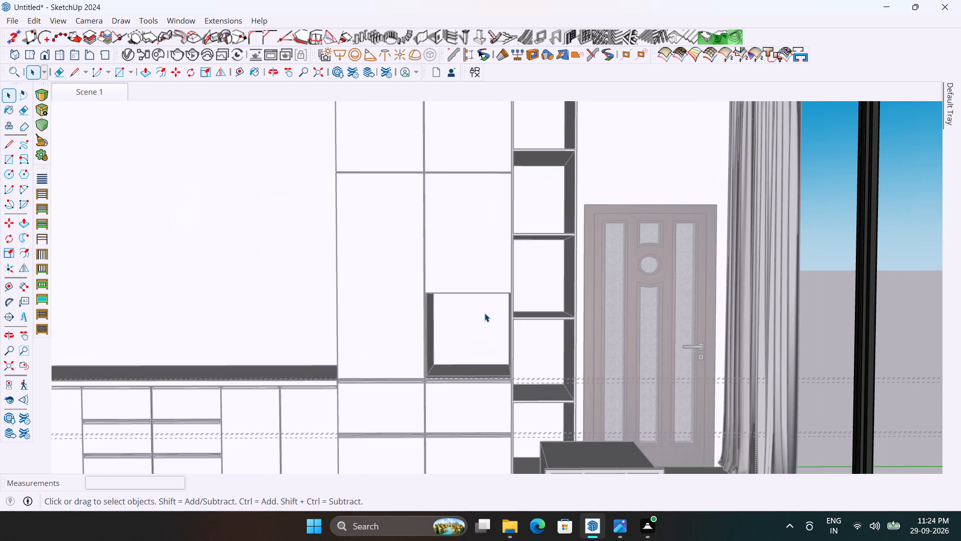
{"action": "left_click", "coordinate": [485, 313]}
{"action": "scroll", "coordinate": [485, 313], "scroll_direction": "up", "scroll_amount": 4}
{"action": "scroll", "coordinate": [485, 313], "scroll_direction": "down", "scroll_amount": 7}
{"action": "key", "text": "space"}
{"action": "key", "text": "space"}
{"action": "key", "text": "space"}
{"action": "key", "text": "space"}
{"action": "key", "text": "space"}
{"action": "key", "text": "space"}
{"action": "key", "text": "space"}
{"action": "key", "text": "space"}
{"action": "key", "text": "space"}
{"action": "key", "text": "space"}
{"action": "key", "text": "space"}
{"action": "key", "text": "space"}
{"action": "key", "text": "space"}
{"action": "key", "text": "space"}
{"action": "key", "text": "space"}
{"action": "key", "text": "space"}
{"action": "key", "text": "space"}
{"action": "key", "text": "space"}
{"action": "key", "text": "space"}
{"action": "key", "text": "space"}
Move the Brastemp oven by its lower front corner to the cleared opening's lower corner farthest from the open shelves, just above the drawers.
{"action": "middle_click_drag", "start_coordinate": [495, 398], "coordinate": [635, 487]}
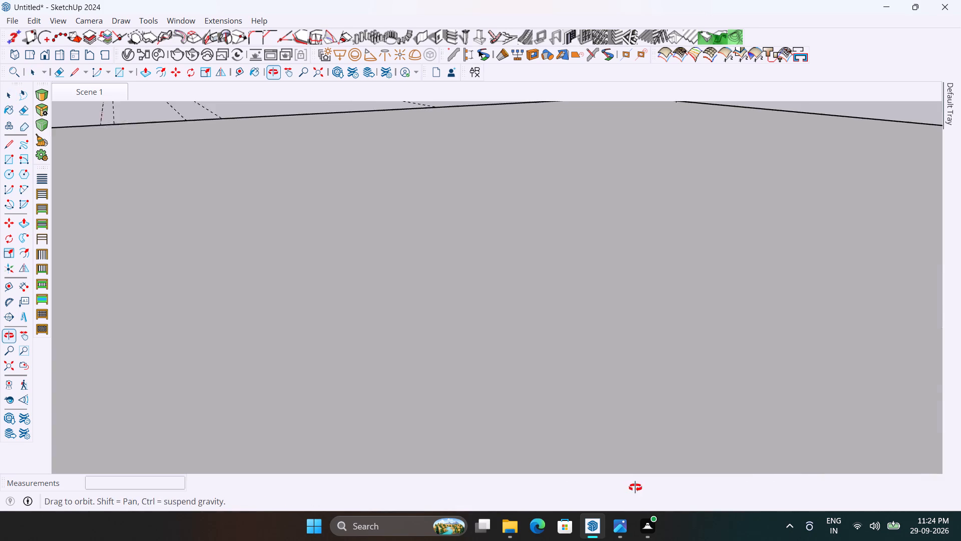
{"action": "middle_click_drag", "start_coordinate": [635, 487], "coordinate": [545, 374]}
{"action": "scroll", "coordinate": [322, 199], "scroll_direction": "down", "scroll_amount": 12}
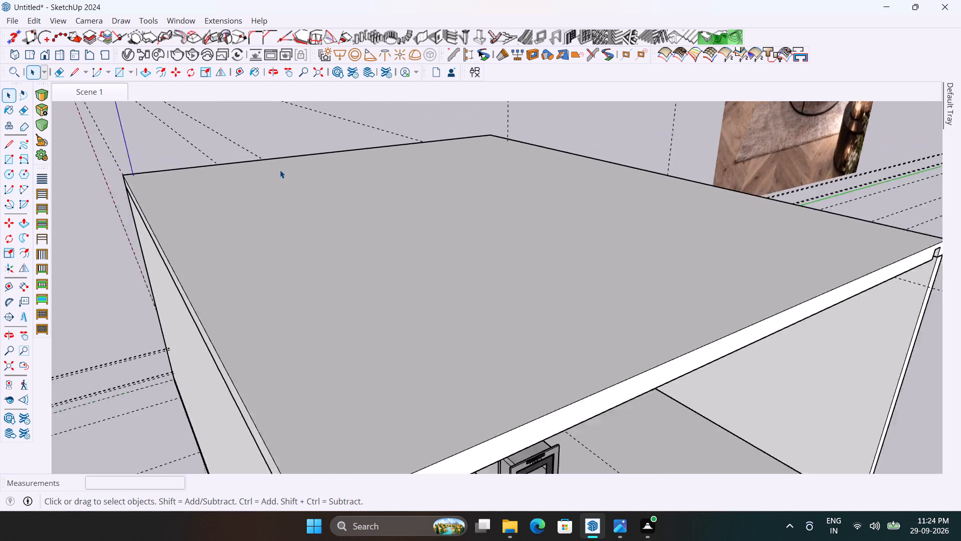
{"action": "scroll", "coordinate": [280, 170], "scroll_direction": "down", "scroll_amount": 6}
{"action": "scroll", "coordinate": [397, 272], "scroll_direction": "up", "scroll_amount": 14}
{"action": "left_click", "coordinate": [392, 284]}
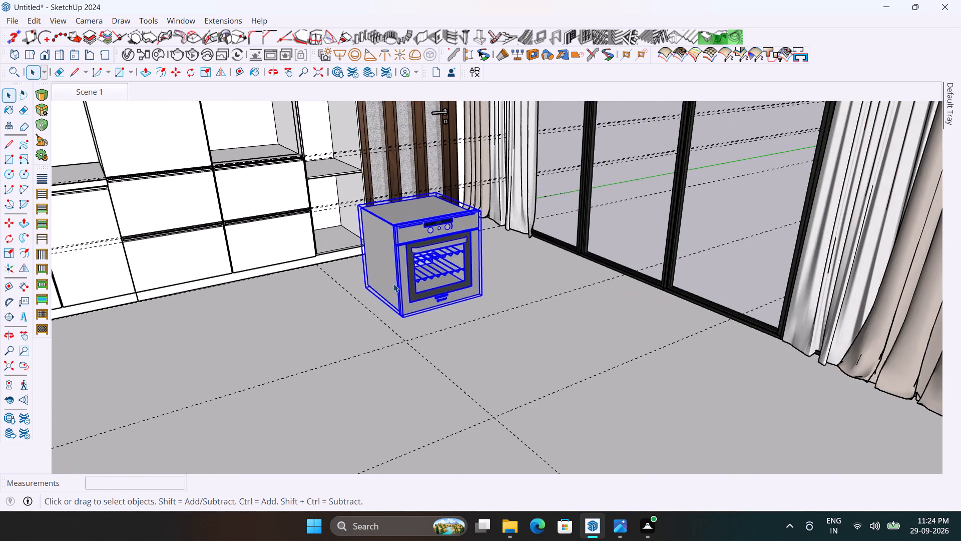
{"action": "scroll", "coordinate": [393, 313], "scroll_direction": "up", "scroll_amount": 8}
{"action": "key", "text": "m"}
{"action": "scroll", "coordinate": [396, 324], "scroll_direction": "up", "scroll_amount": 9}
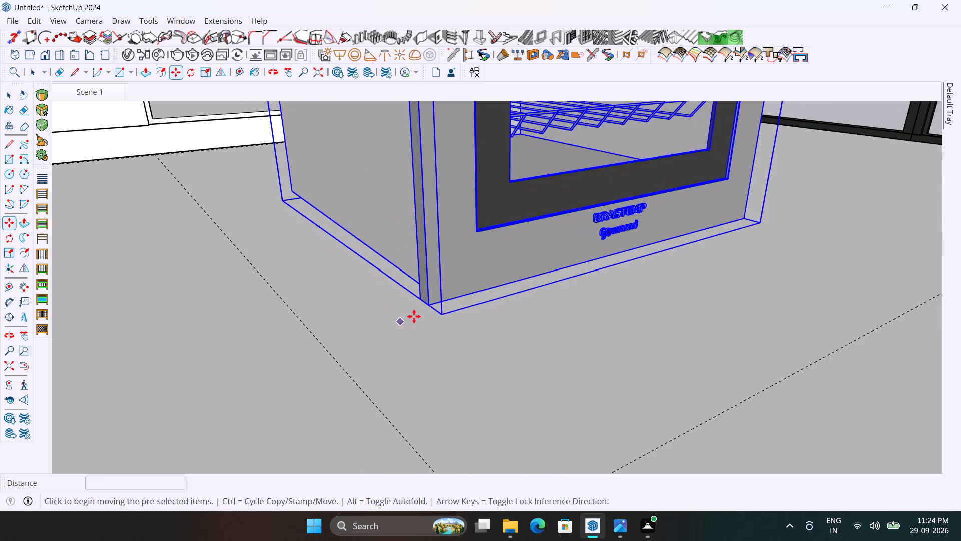
{"action": "left_click", "coordinate": [426, 305]}
{"action": "scroll", "coordinate": [544, 325], "scroll_direction": "down", "scroll_amount": 16}
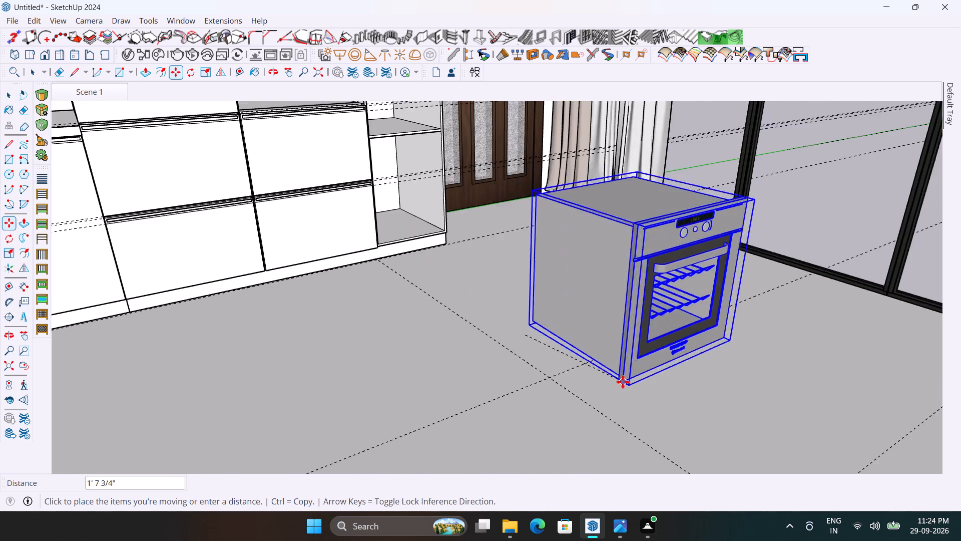
{"action": "scroll", "coordinate": [623, 382], "scroll_direction": "down", "scroll_amount": 5}
{"action": "scroll", "coordinate": [407, 211], "scroll_direction": "up", "scroll_amount": 4}
{"action": "scroll", "coordinate": [369, 189], "scroll_direction": "up", "scroll_amount": 11}
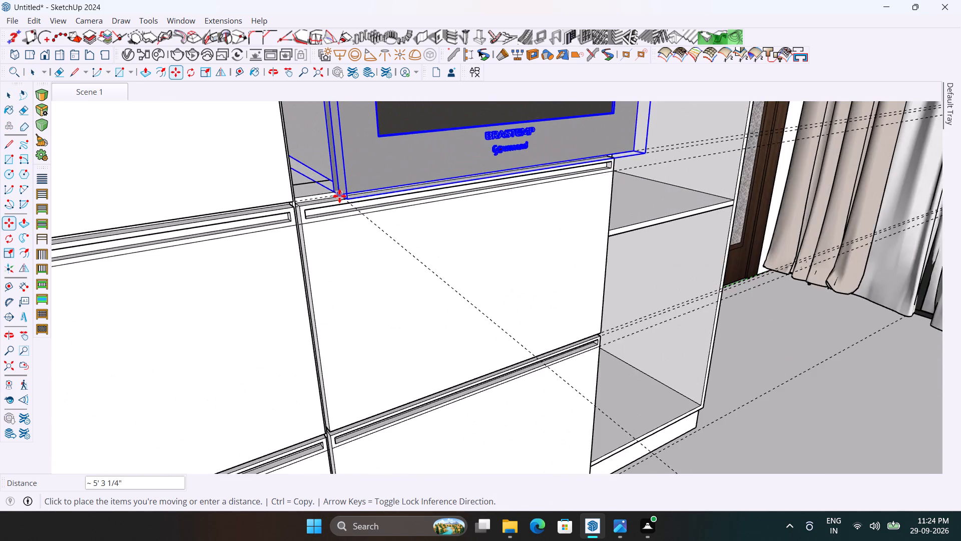
{"action": "scroll", "coordinate": [339, 196], "scroll_direction": "up", "scroll_amount": 9}
{"action": "scroll", "coordinate": [285, 201], "scroll_direction": "up", "scroll_amount": 7}
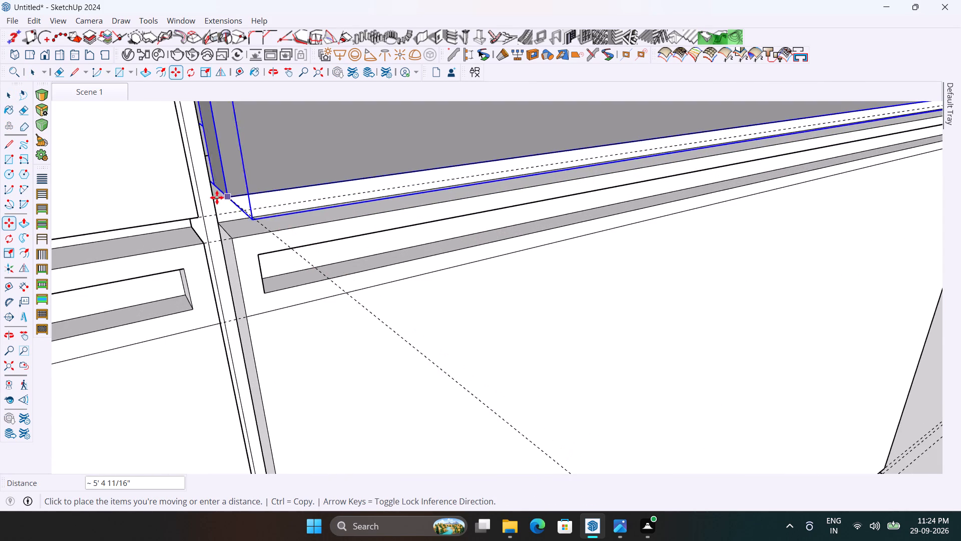
{"action": "left_click", "coordinate": [217, 197]}
{"action": "scroll", "coordinate": [233, 238], "scroll_direction": "down", "scroll_amount": 17}
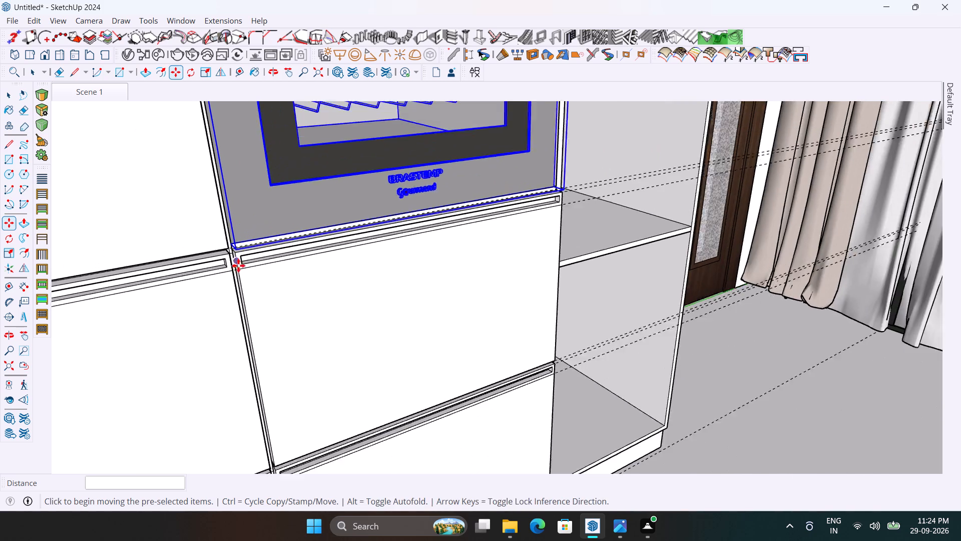
{"action": "scroll", "coordinate": [238, 265], "scroll_direction": "down", "scroll_amount": 17}
{"action": "key", "text": "space"}
{"action": "left_click", "coordinate": [525, 384]}
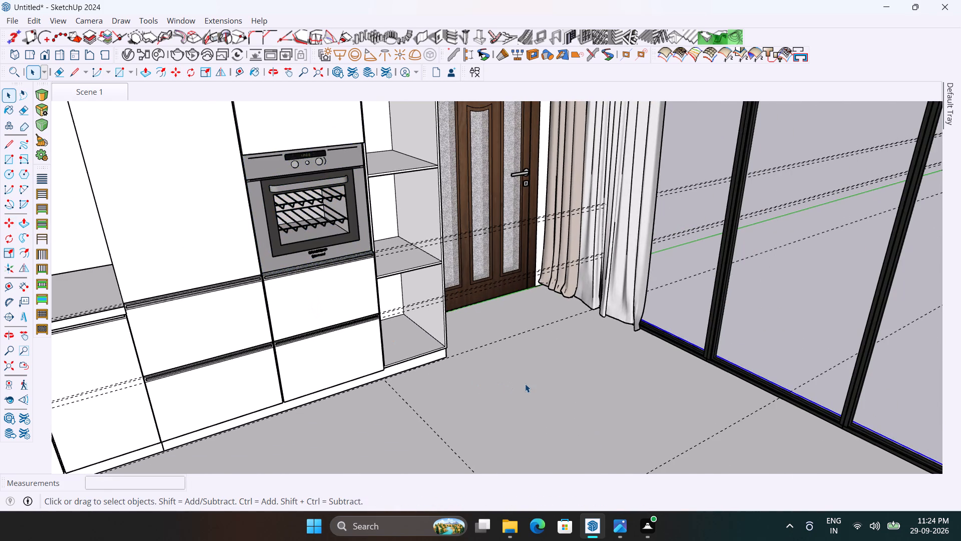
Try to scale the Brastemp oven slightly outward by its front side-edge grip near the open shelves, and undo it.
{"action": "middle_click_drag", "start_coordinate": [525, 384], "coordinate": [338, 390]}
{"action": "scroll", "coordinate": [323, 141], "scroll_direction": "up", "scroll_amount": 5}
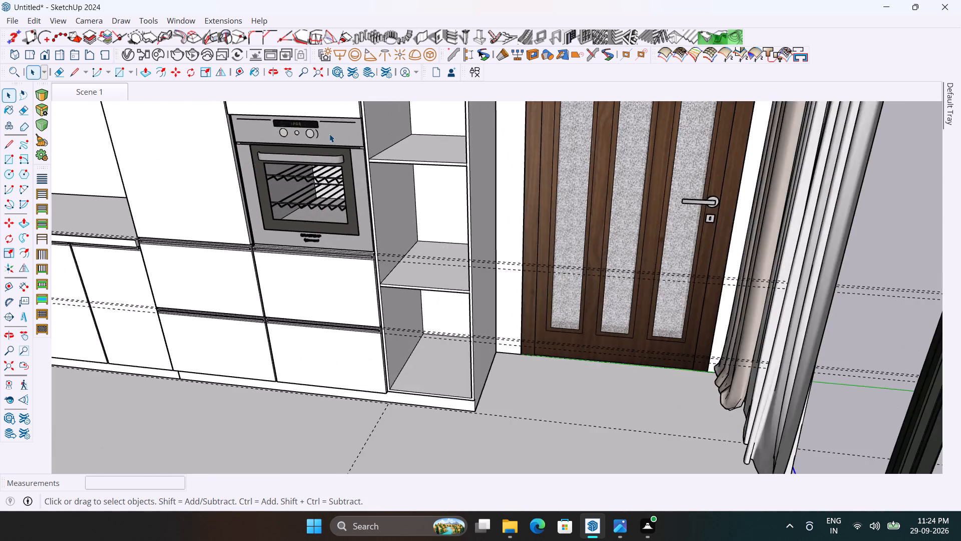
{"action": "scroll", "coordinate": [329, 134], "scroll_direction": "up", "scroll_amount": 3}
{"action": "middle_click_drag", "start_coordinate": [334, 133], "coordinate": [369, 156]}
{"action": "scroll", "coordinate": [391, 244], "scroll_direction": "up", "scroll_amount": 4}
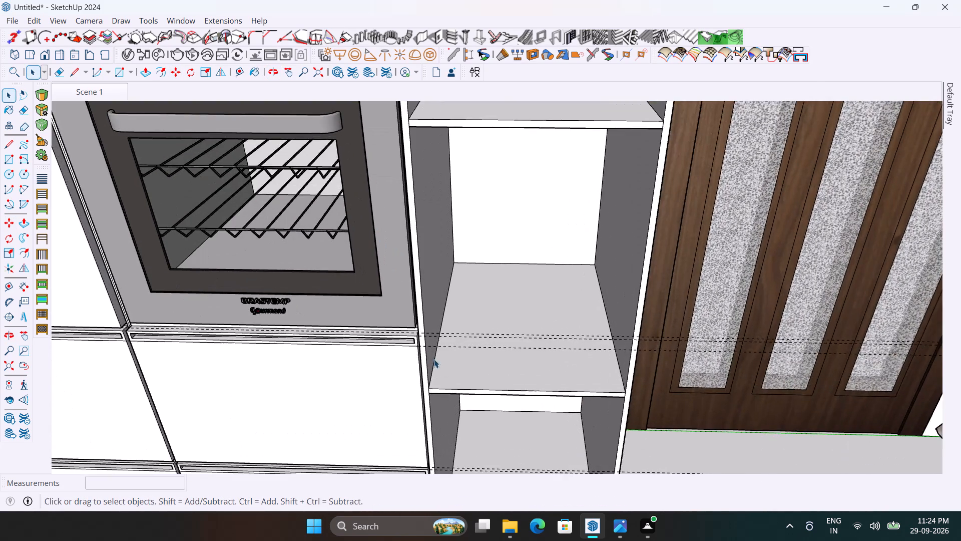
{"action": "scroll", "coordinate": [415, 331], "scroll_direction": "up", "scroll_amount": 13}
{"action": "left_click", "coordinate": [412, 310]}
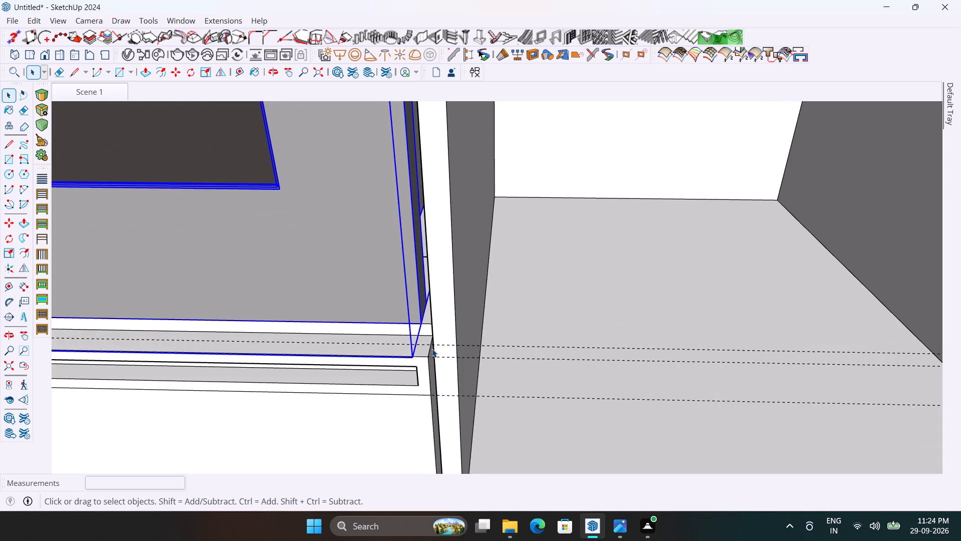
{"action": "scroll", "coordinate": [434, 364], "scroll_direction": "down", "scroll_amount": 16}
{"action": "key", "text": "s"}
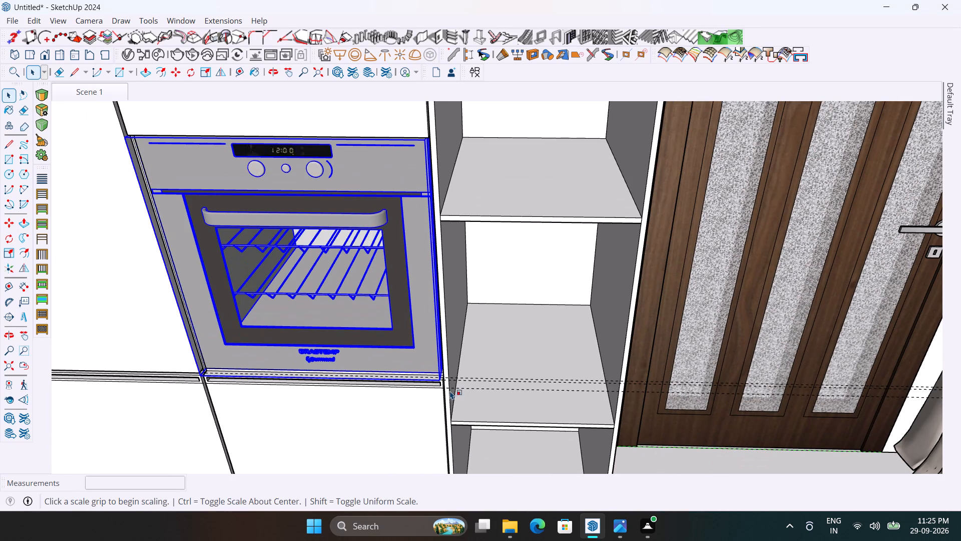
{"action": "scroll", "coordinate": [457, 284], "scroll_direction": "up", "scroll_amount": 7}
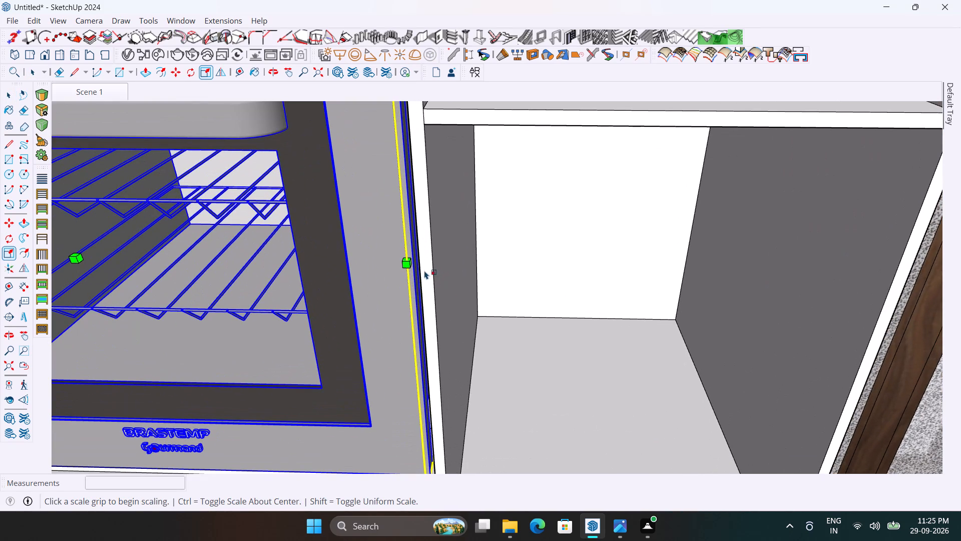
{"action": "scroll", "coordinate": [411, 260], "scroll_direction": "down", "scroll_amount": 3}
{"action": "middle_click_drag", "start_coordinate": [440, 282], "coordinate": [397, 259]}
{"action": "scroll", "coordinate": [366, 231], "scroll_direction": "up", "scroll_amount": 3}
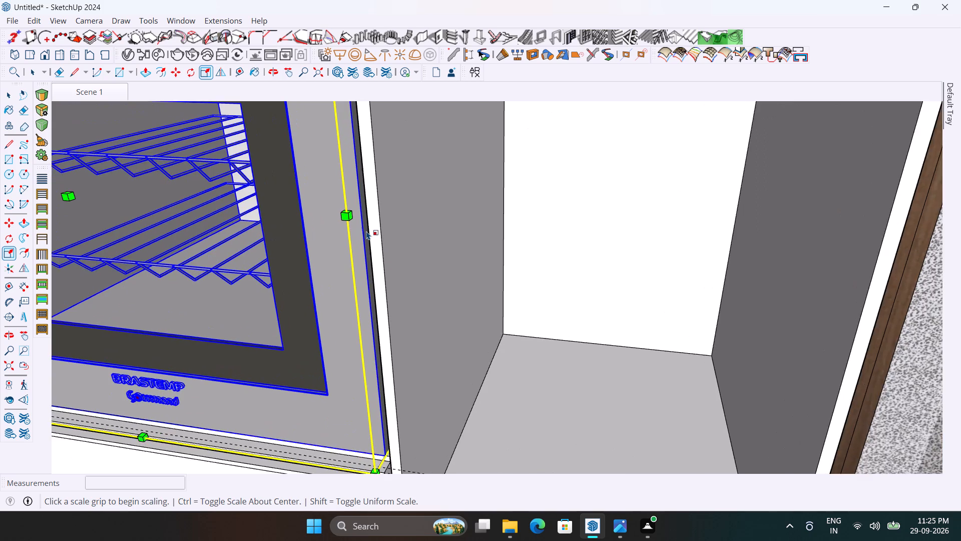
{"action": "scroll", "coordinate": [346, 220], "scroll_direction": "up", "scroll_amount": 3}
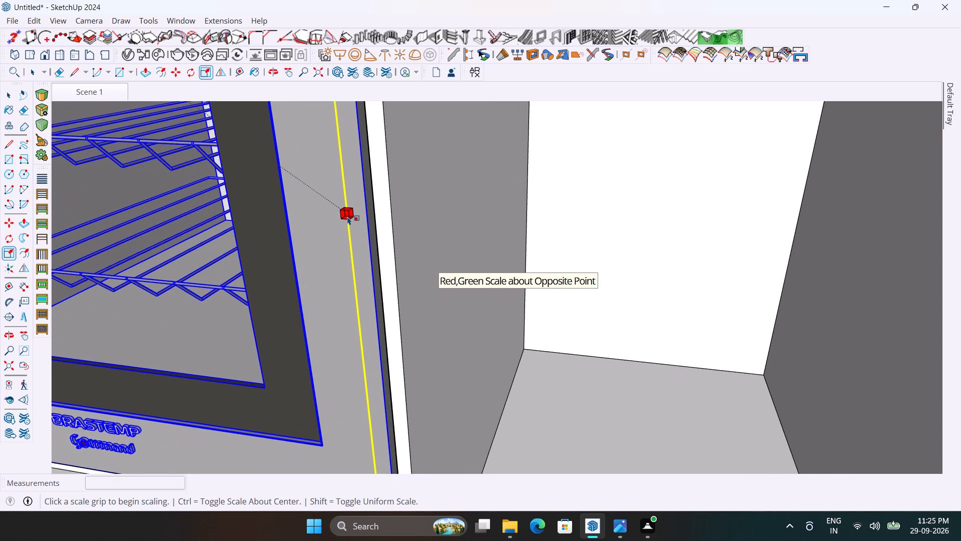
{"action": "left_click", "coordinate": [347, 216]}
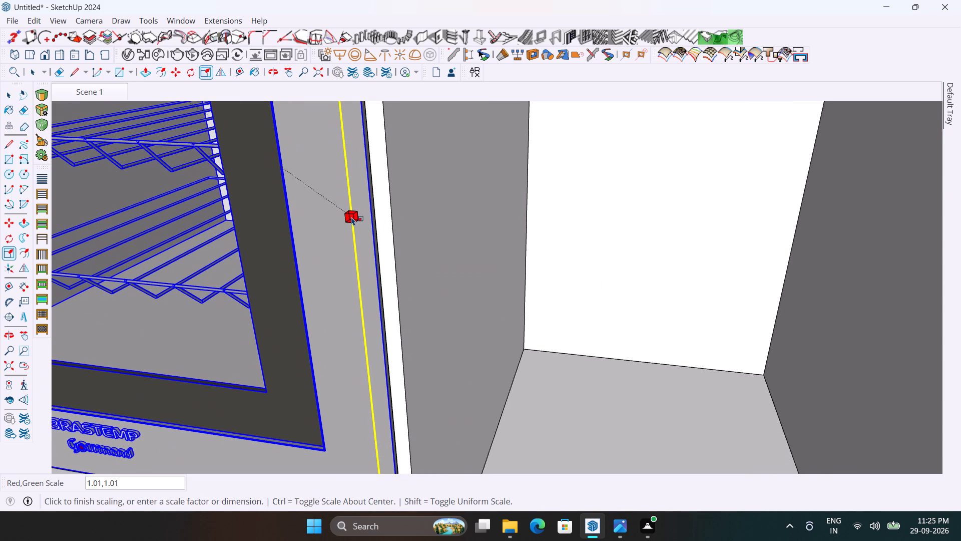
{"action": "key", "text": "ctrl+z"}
Examine how the Brastemp oven fits its opening above the drawers and beside the open shelves.
{"action": "scroll", "coordinate": [427, 276], "scroll_direction": "down", "scroll_amount": 6}
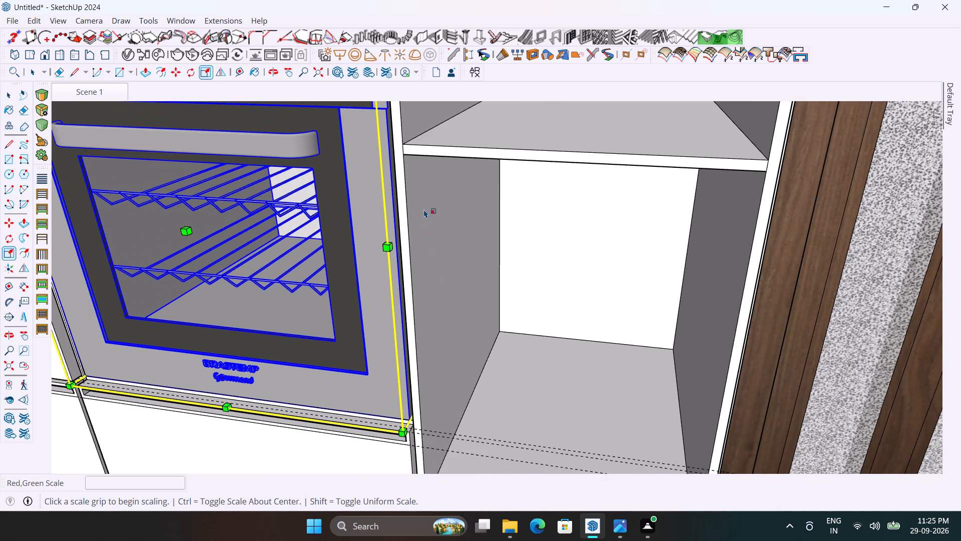
{"action": "scroll", "coordinate": [424, 209], "scroll_direction": "up", "scroll_amount": 3}
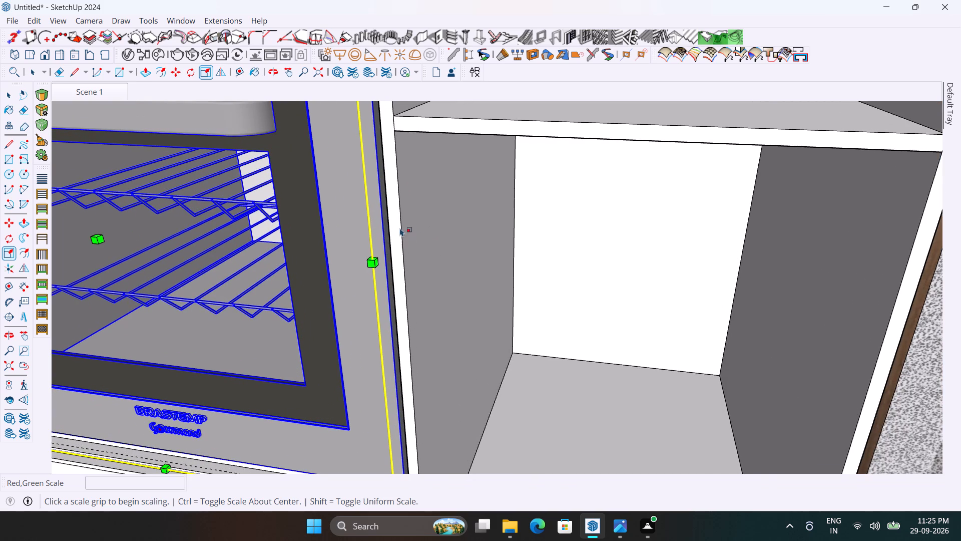
{"action": "scroll", "coordinate": [432, 175], "scroll_direction": "up", "scroll_amount": 6}
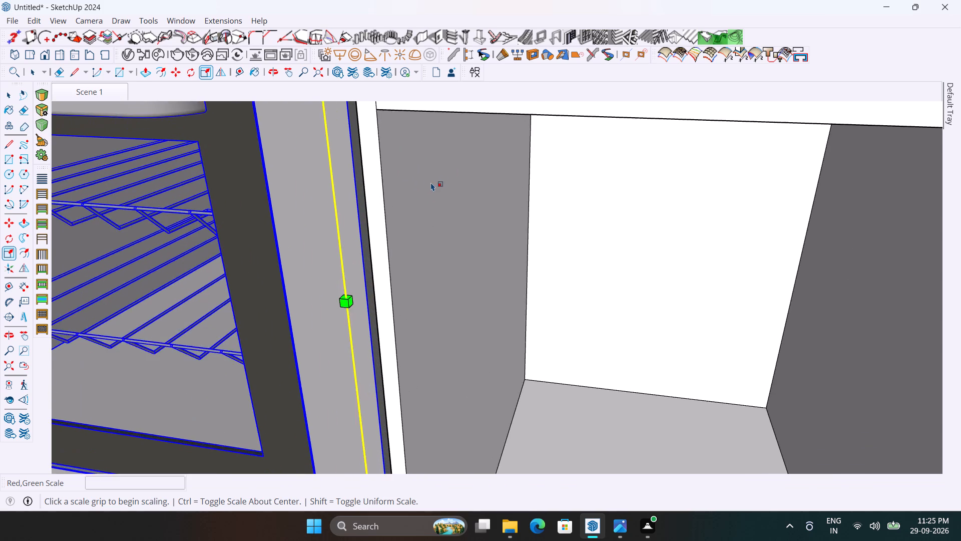
{"action": "scroll", "coordinate": [431, 182], "scroll_direction": "up", "scroll_amount": 1}
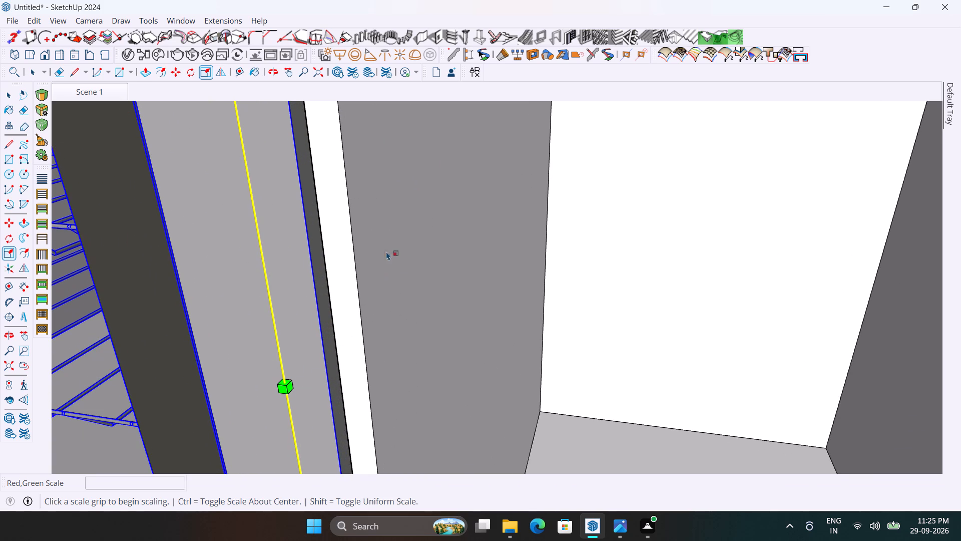
{"action": "scroll", "coordinate": [309, 350], "scroll_direction": "up", "scroll_amount": 4}
{"action": "scroll", "coordinate": [325, 378], "scroll_direction": "down", "scroll_amount": 8}
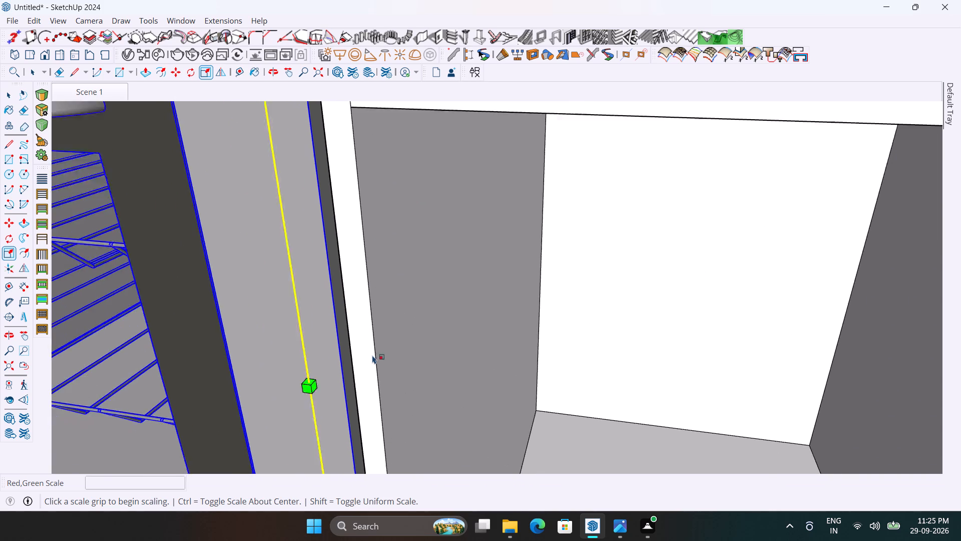
{"action": "scroll", "coordinate": [372, 355], "scroll_direction": "down", "scroll_amount": 6}
{"action": "scroll", "coordinate": [453, 289], "scroll_direction": "down", "scroll_amount": 4}
{"action": "middle_click_drag", "start_coordinate": [232, 381], "coordinate": [234, 329]}
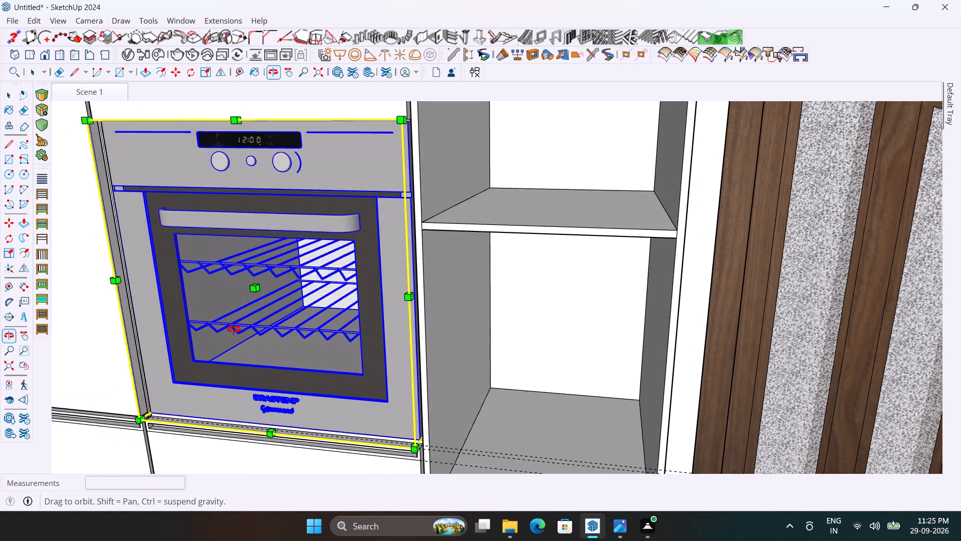
{"action": "middle_click_drag", "start_coordinate": [234, 329], "coordinate": [383, 285]}
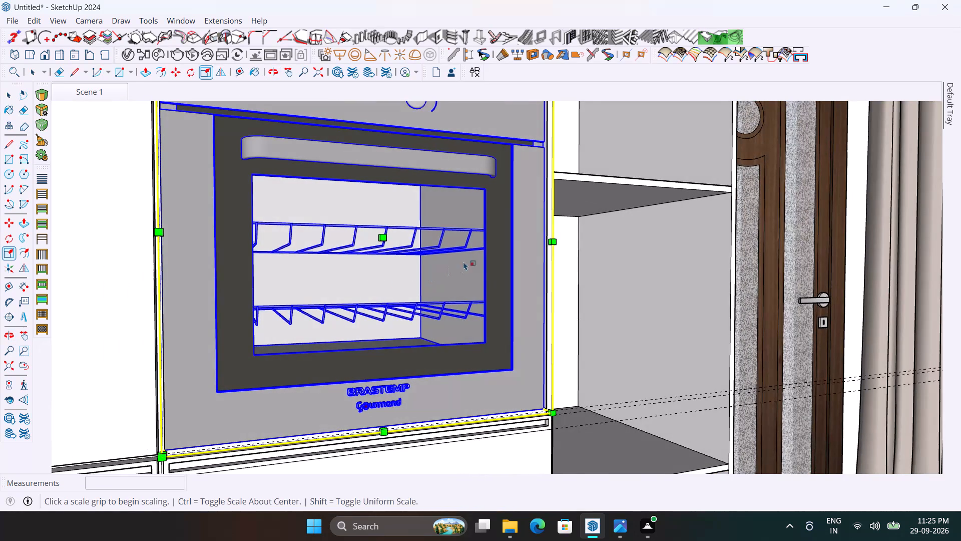
{"action": "scroll", "coordinate": [464, 245], "scroll_direction": "up", "scroll_amount": 4}
{"action": "scroll", "coordinate": [464, 244], "scroll_direction": "down", "scroll_amount": 5}
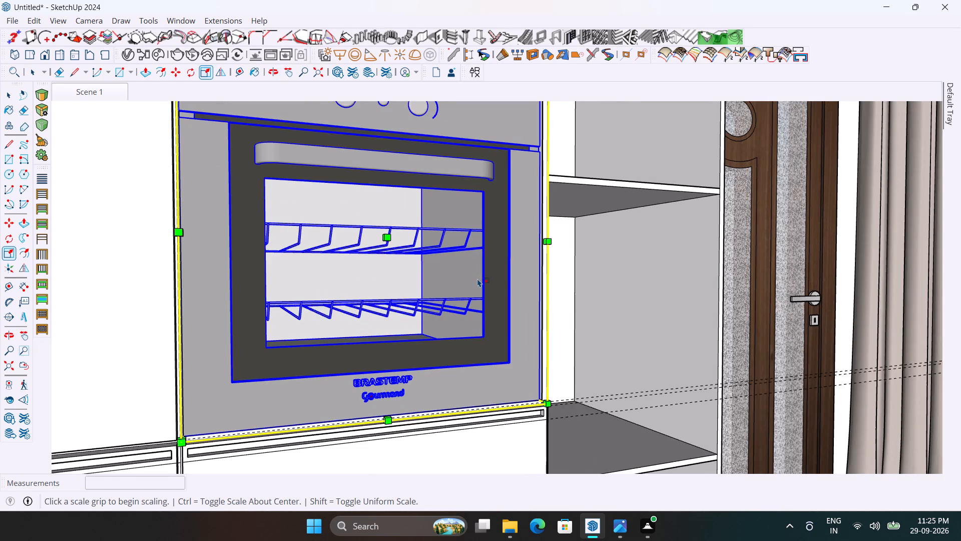
{"action": "middle_click_drag", "start_coordinate": [471, 282], "coordinate": [392, 311]}
{"action": "scroll", "coordinate": [429, 390], "scroll_direction": "up", "scroll_amount": 2}
{"action": "key", "text": "space"}
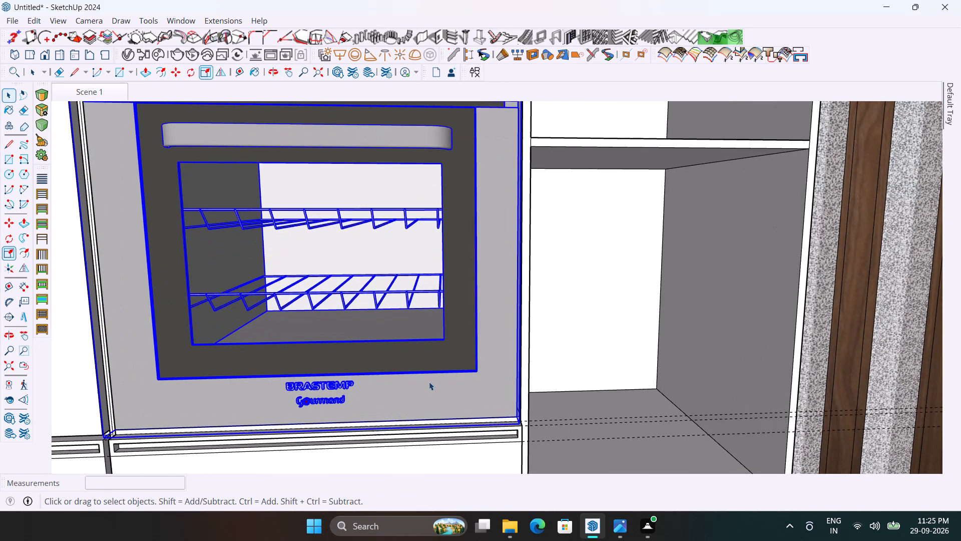
{"action": "left_click", "coordinate": [558, 344]}
{"action": "scroll", "coordinate": [547, 312], "scroll_direction": "down", "scroll_amount": 5}
{"action": "middle_click_drag", "start_coordinate": [529, 350], "coordinate": [449, 318]}
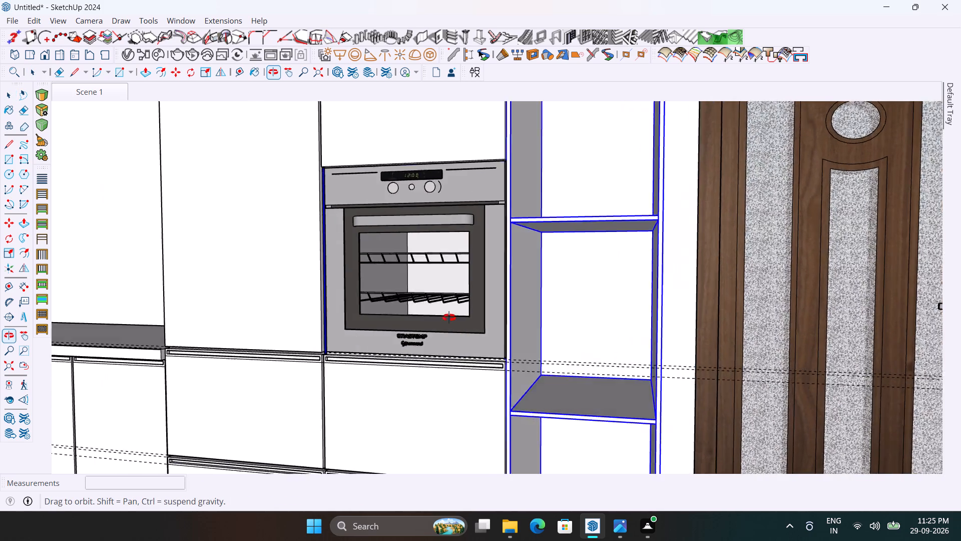
{"action": "middle_click_drag", "start_coordinate": [449, 318], "coordinate": [452, 287]}
{"action": "scroll", "coordinate": [456, 282], "scroll_direction": "down", "scroll_amount": 13}
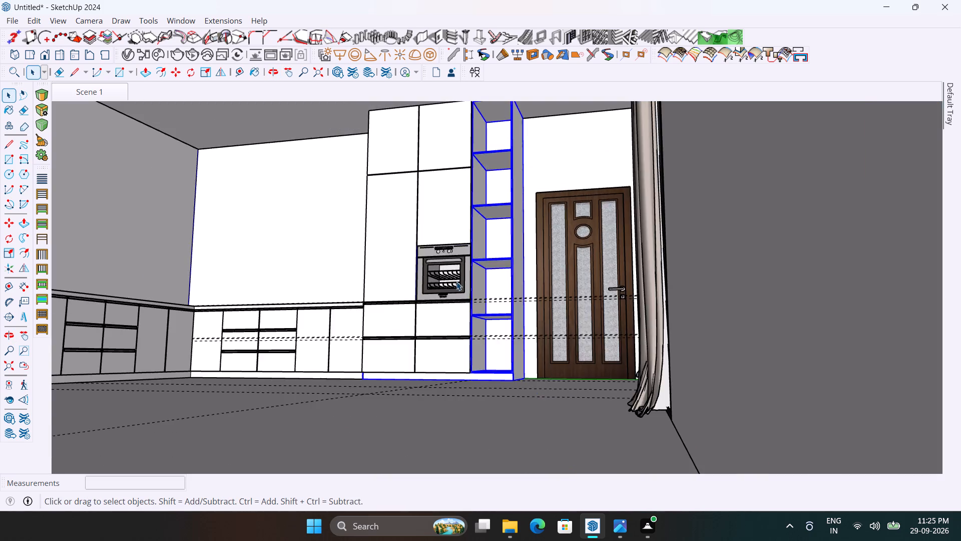
{"action": "scroll", "coordinate": [456, 282], "scroll_direction": "down", "scroll_amount": 5}
Recall Scene 1, select the three spare oven and microwave models, and move them together outside the room beyond the long blank wall.
{"action": "key", "text": "space"}
{"action": "left_click", "coordinate": [110, 96]}
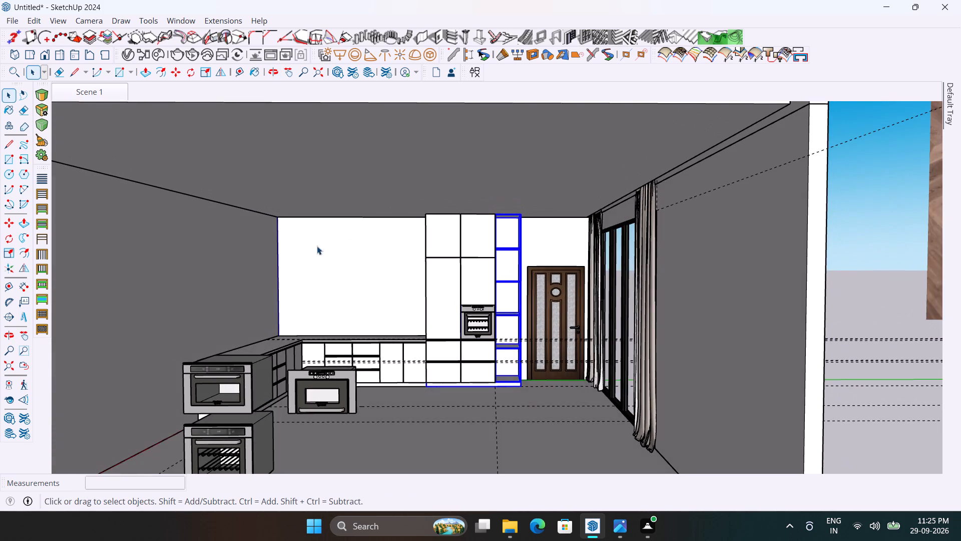
{"action": "scroll", "coordinate": [362, 235], "scroll_direction": "down", "scroll_amount": 4}
{"action": "left_click", "coordinate": [653, 457]}
{"action": "scroll", "coordinate": [380, 397], "scroll_direction": "up", "scroll_amount": 3}
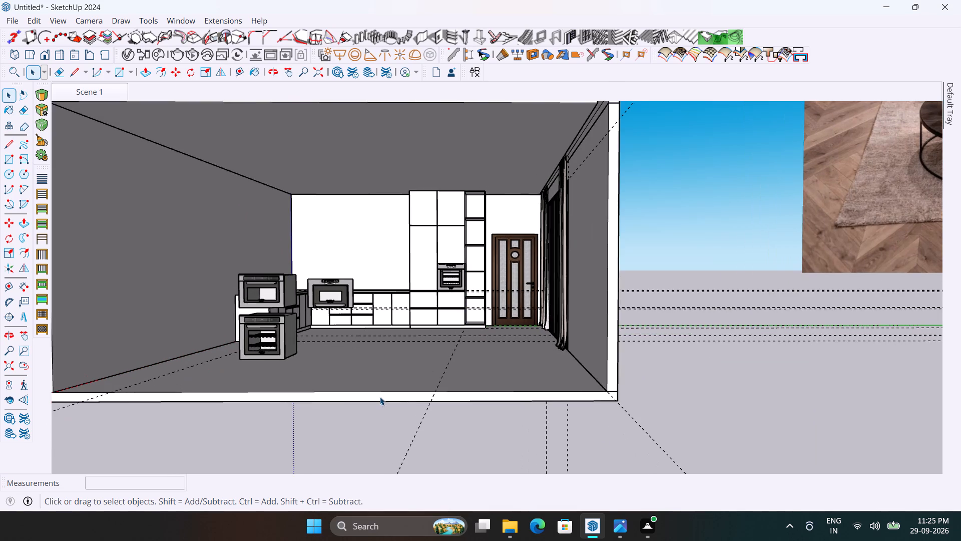
{"action": "middle_click_drag", "start_coordinate": [392, 396], "coordinate": [312, 427]}
{"action": "scroll", "coordinate": [262, 278], "scroll_direction": "up", "scroll_amount": 4}
{"action": "left_click", "coordinate": [289, 289]}
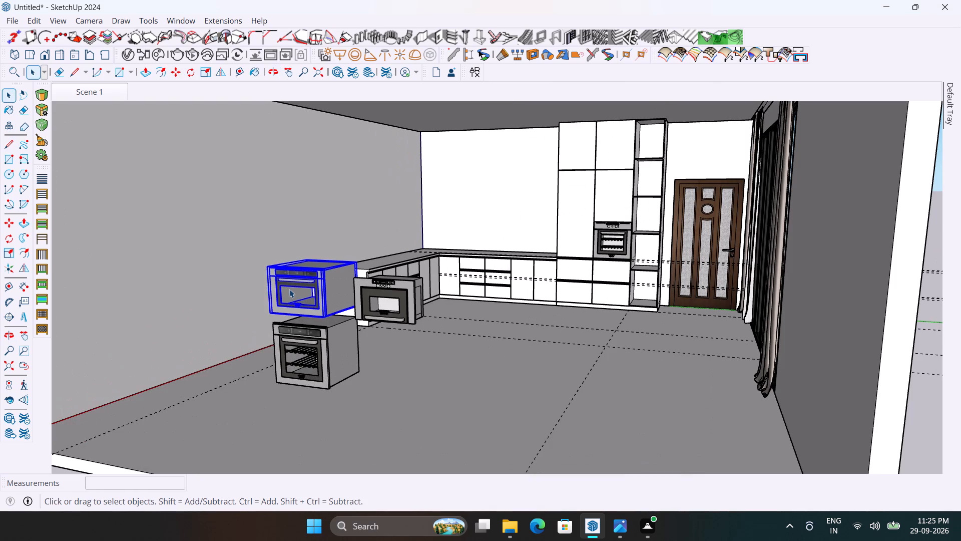
{"action": "left_click", "coordinate": [311, 342], "text": "ctrl"}
{"action": "left_click", "coordinate": [404, 286], "text": "ctrl"}
{"action": "scroll", "coordinate": [404, 286], "scroll_direction": "down", "scroll_amount": 5}
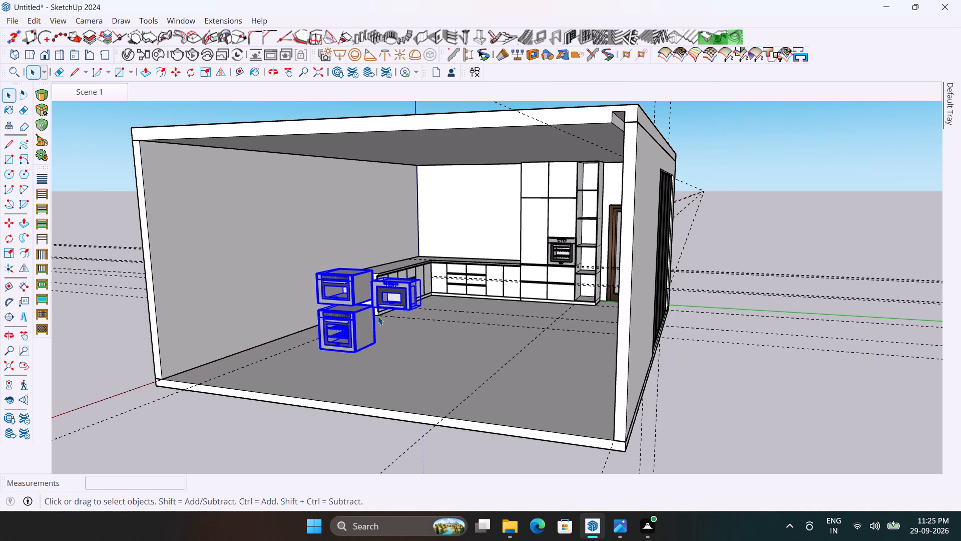
{"action": "key", "text": "m"}
{"action": "scroll", "coordinate": [352, 366], "scroll_direction": "up", "scroll_amount": 2}
{"action": "left_click", "coordinate": [355, 352]}
{"action": "scroll", "coordinate": [473, 348], "scroll_direction": "down", "scroll_amount": 8}
{"action": "left_click", "coordinate": [130, 389]}
{"action": "key", "text": "space"}
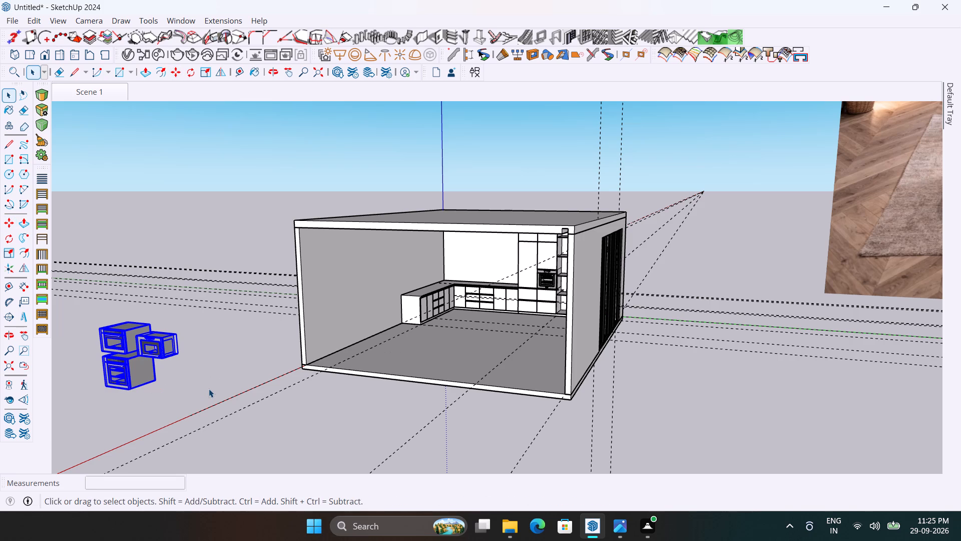
Delete all construction guides from the model.
{"action": "scroll", "coordinate": [219, 378], "scroll_direction": "down", "scroll_amount": 6}
{"action": "scroll", "coordinate": [224, 381], "scroll_direction": "up", "scroll_amount": 3}
{"action": "middle_click_drag", "start_coordinate": [338, 396], "coordinate": [342, 469]}
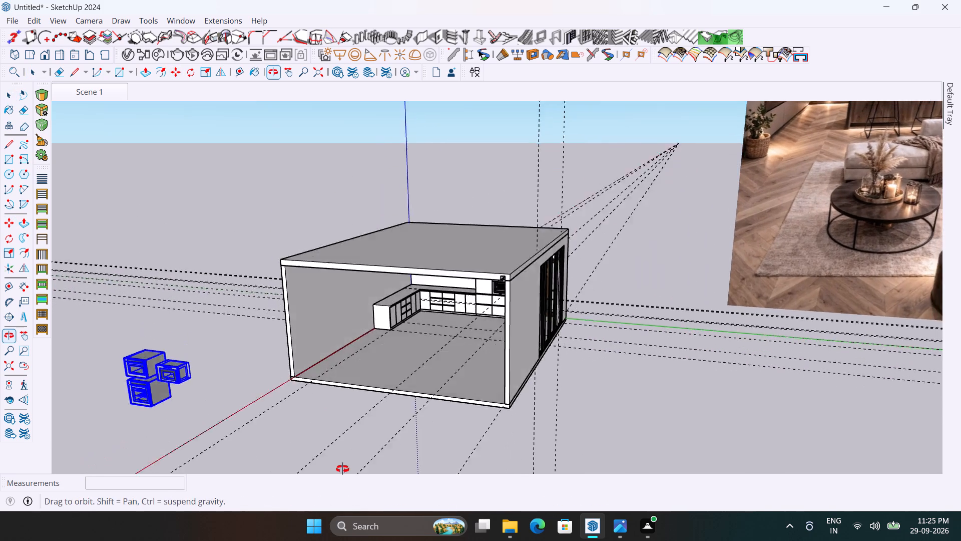
{"action": "middle_click_drag", "start_coordinate": [342, 469], "coordinate": [339, 468]}
{"action": "left_click", "coordinate": [66, 22]}
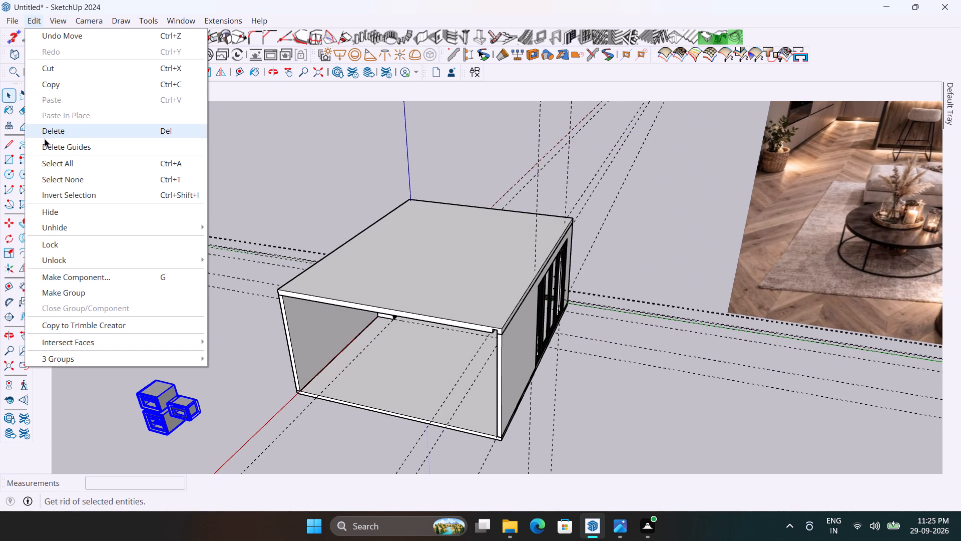
{"action": "left_click", "coordinate": [44, 144]}
Examine the kitchen units, fitted oven, door and curtained windows through the open front of the room.
{"action": "scroll", "coordinate": [474, 345], "scroll_direction": "up", "scroll_amount": 4}
{"action": "middle_click_drag", "start_coordinate": [509, 336], "coordinate": [544, 261]}
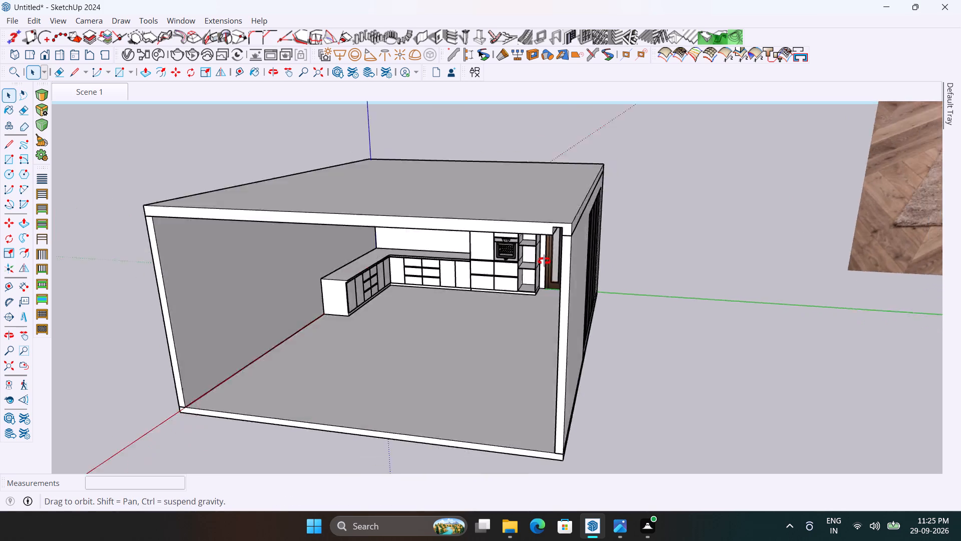
{"action": "middle_click_drag", "start_coordinate": [544, 261], "coordinate": [554, 217]}
{"action": "scroll", "coordinate": [539, 247], "scroll_direction": "up", "scroll_amount": 2}
{"action": "middle_click_drag", "start_coordinate": [497, 284], "coordinate": [545, 349]}
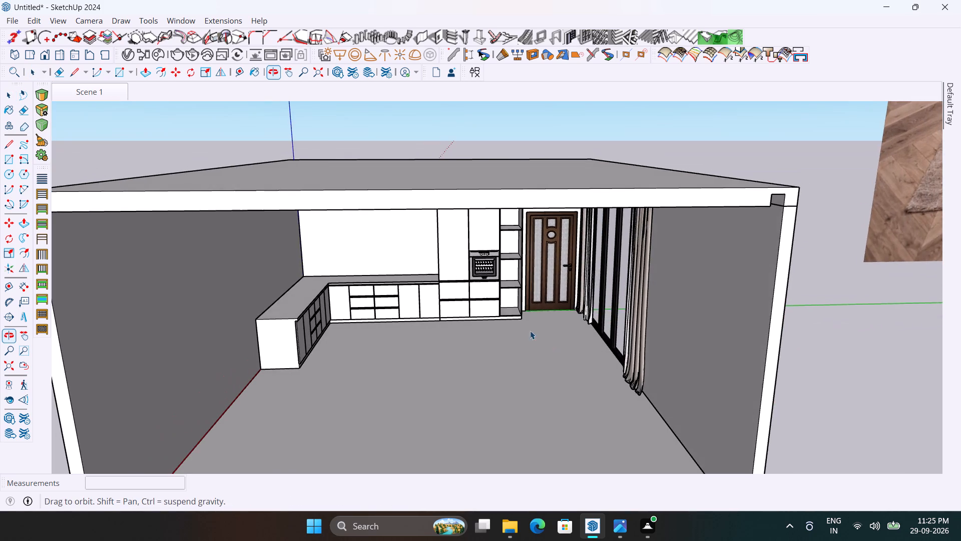
{"action": "scroll", "coordinate": [477, 181], "scroll_direction": "down", "scroll_amount": 3}
{"action": "scroll", "coordinate": [567, 341], "scroll_direction": "up", "scroll_amount": 4}
{"action": "middle_click_drag", "start_coordinate": [569, 342], "coordinate": [595, 288]}
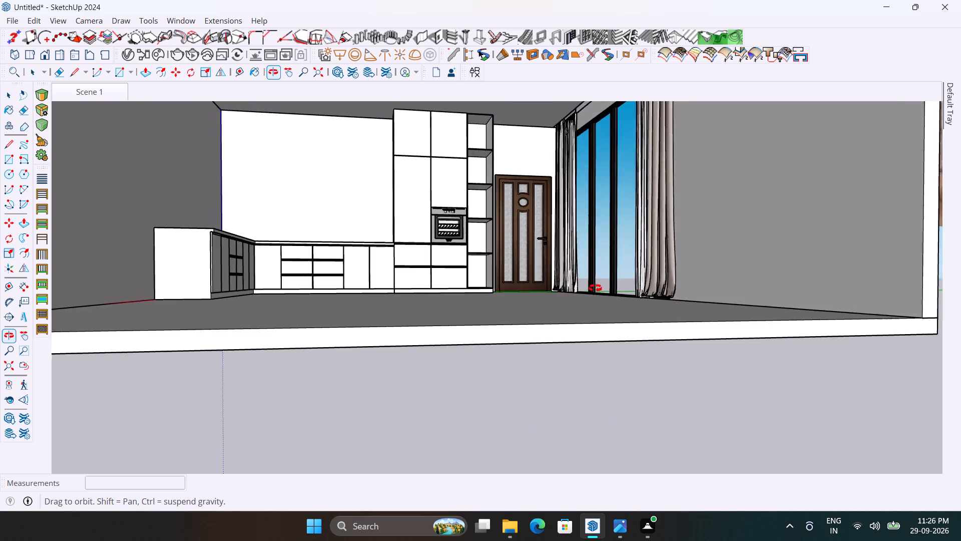
{"action": "middle_click_drag", "start_coordinate": [595, 288], "coordinate": [568, 331]}
{"action": "scroll", "coordinate": [520, 297], "scroll_direction": "down", "scroll_amount": 2}
{"action": "middle_click_drag", "start_coordinate": [521, 299], "coordinate": [554, 319]}
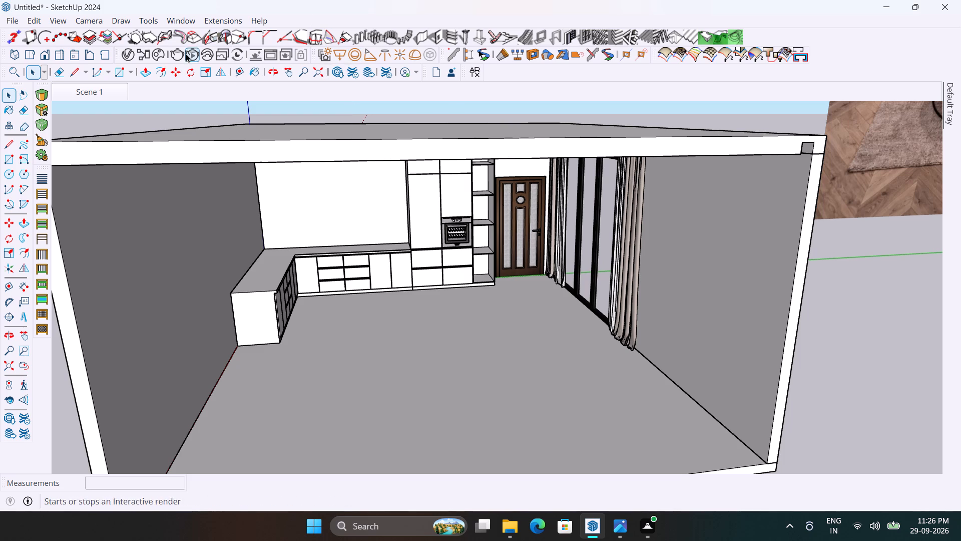
Search 3D Warehouse for "sofa", replacing the previous microwave search term.
{"action": "left_click", "coordinate": [339, 70]}
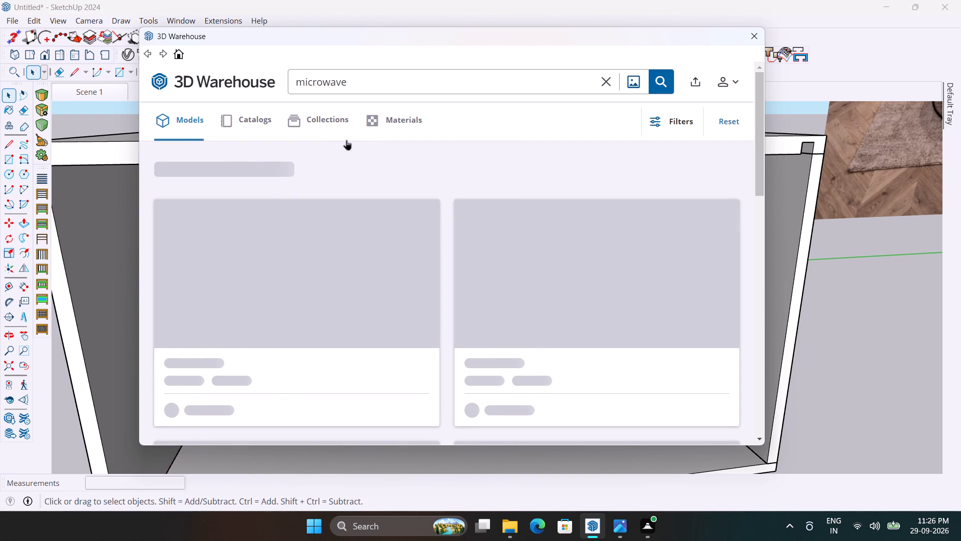
{"action": "left_click", "coordinate": [362, 84]}
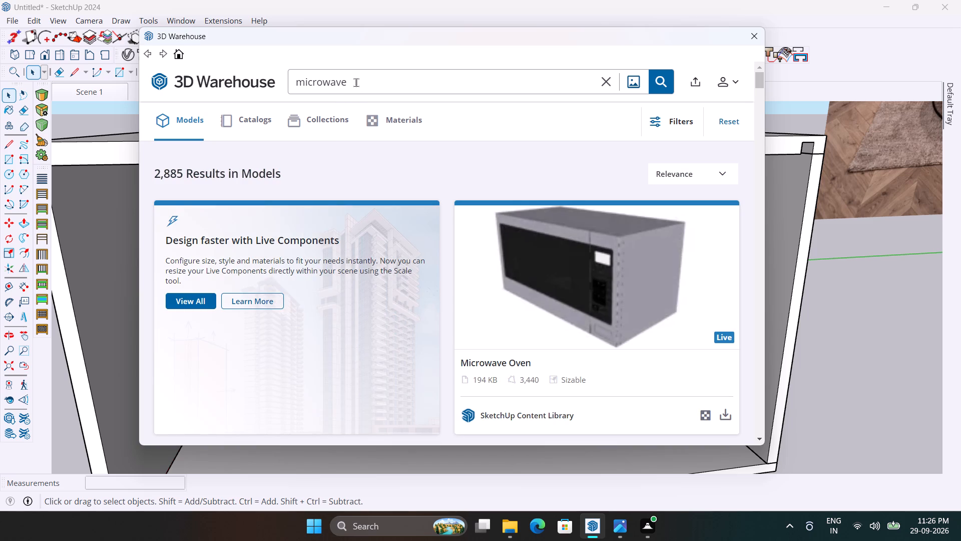
{"action": "key", "text": "BackSpace"}
{"action": "key", "text": "BackSpace"}
{"action": "key", "text": "BackSpace"}
{"action": "key", "text": "BackSpace"}
{"action": "key", "text": "BackSpace"}
{"action": "key", "text": "BackSpace"}
{"action": "key", "text": "BackSpace"}
{"action": "key", "text": "BackSpace"}
{"action": "key", "text": "BackSpace"}
{"action": "key", "text": "BackSpace"}
{"action": "key", "text": "BackSpace"}
{"action": "key", "text": "BackSpace"}
{"action": "key", "text": "BackSpace"}
{"action": "key", "text": "BackSpace"}
{"action": "type", "text": "sofa"}
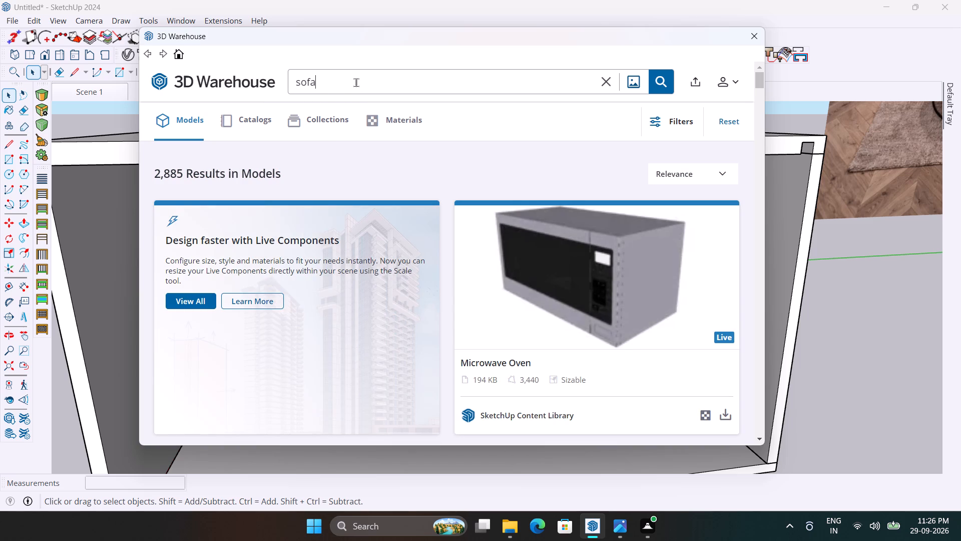
{"action": "left_click", "coordinate": [665, 88]}
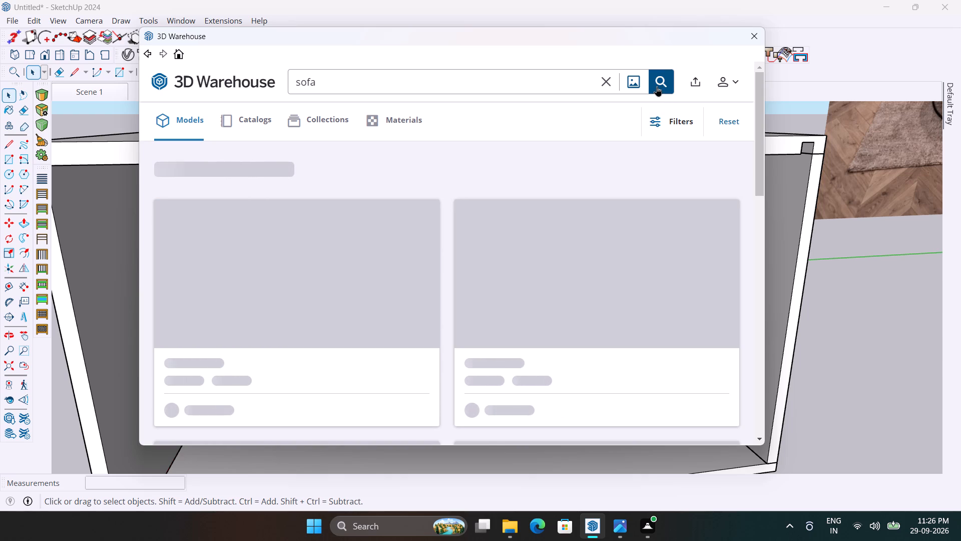
Browse the sofa models for an L-shaped sofa that suits the living room in the reference picture.
{"action": "scroll", "coordinate": [596, 263], "scroll_direction": "down", "scroll_amount": 5}
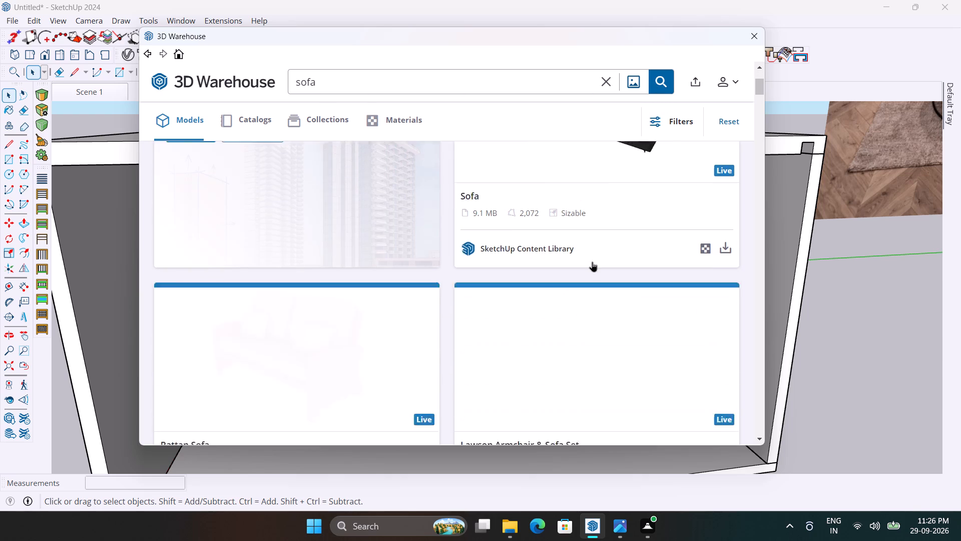
{"action": "scroll", "coordinate": [475, 231], "scroll_direction": "down", "scroll_amount": 6}
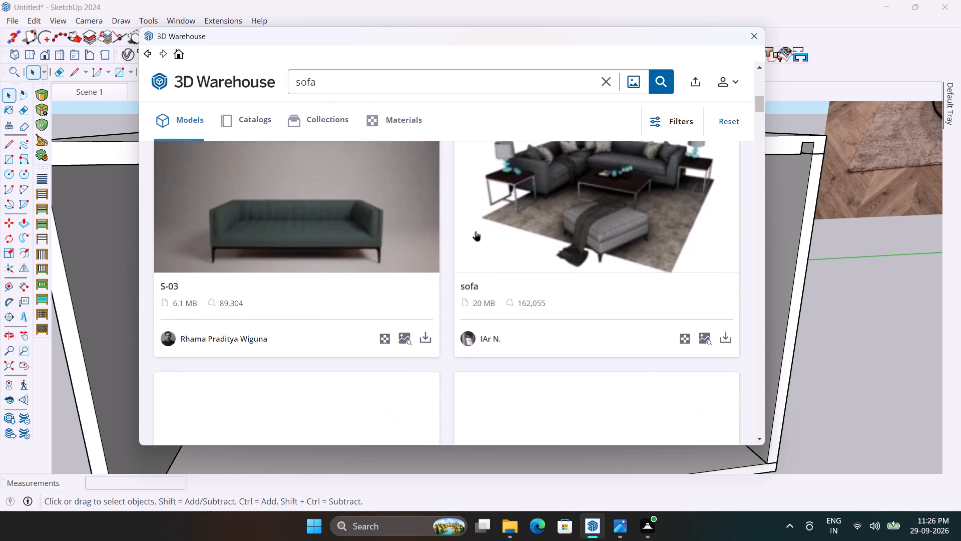
{"action": "scroll", "coordinate": [475, 231], "scroll_direction": "up", "scroll_amount": 3}
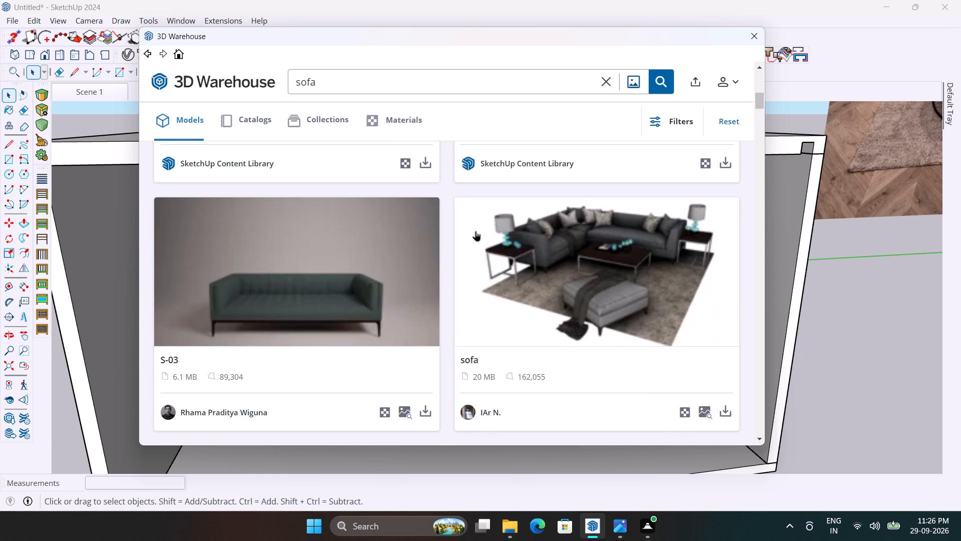
{"action": "scroll", "coordinate": [475, 231], "scroll_direction": "down", "scroll_amount": 12}
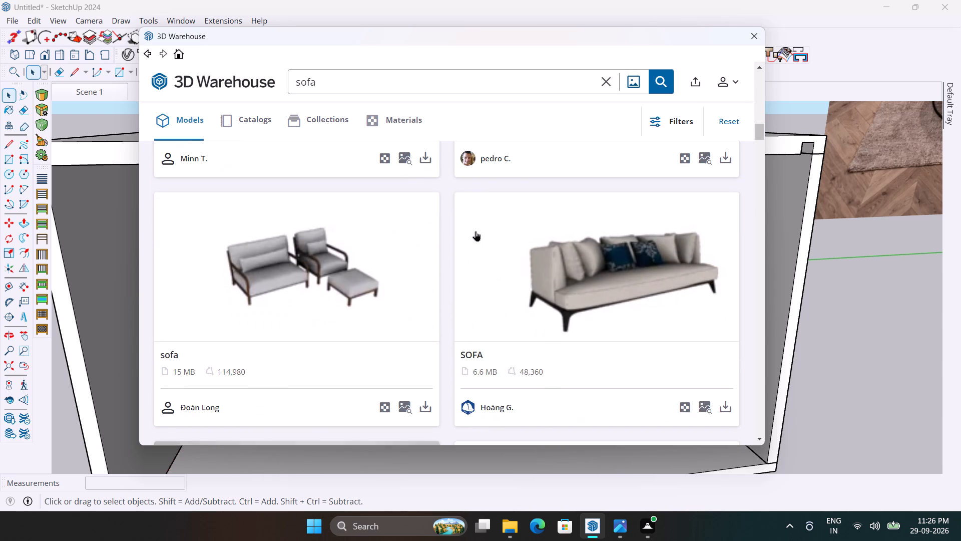
{"action": "scroll", "coordinate": [475, 231], "scroll_direction": "up", "scroll_amount": 4}
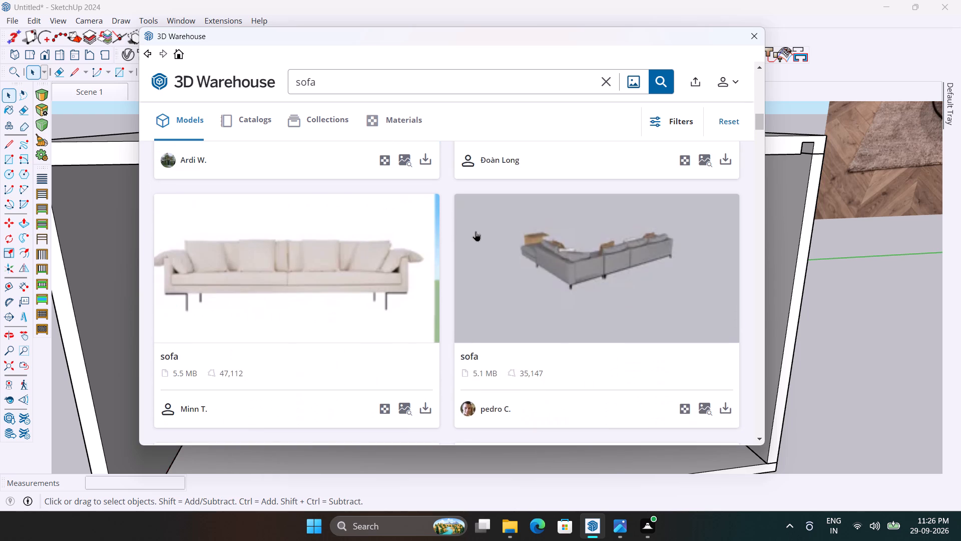
{"action": "scroll", "coordinate": [259, 265], "scroll_direction": "down", "scroll_amount": 8}
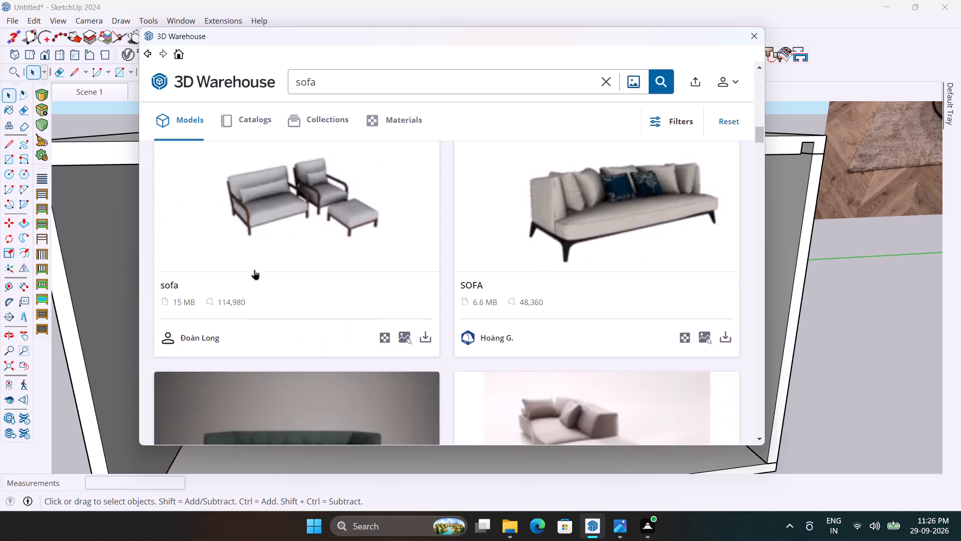
{"action": "scroll", "coordinate": [254, 269], "scroll_direction": "down", "scroll_amount": 1}
{"action": "scroll", "coordinate": [902, 235], "scroll_direction": "down", "scroll_amount": 4}
{"action": "scroll", "coordinate": [723, 301], "scroll_direction": "down", "scroll_amount": 3}
{"action": "scroll", "coordinate": [860, 306], "scroll_direction": "down", "scroll_amount": 19}
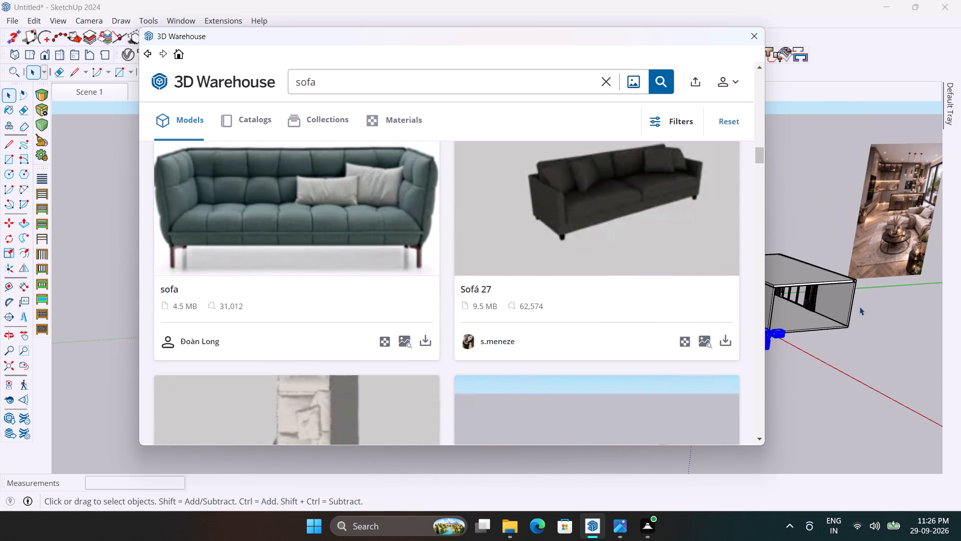
{"action": "scroll", "coordinate": [932, 229], "scroll_direction": "up", "scroll_amount": 2}
{"action": "scroll", "coordinate": [543, 264], "scroll_direction": "up", "scroll_amount": 8}
{"action": "scroll", "coordinate": [545, 262], "scroll_direction": "down", "scroll_amount": 15}
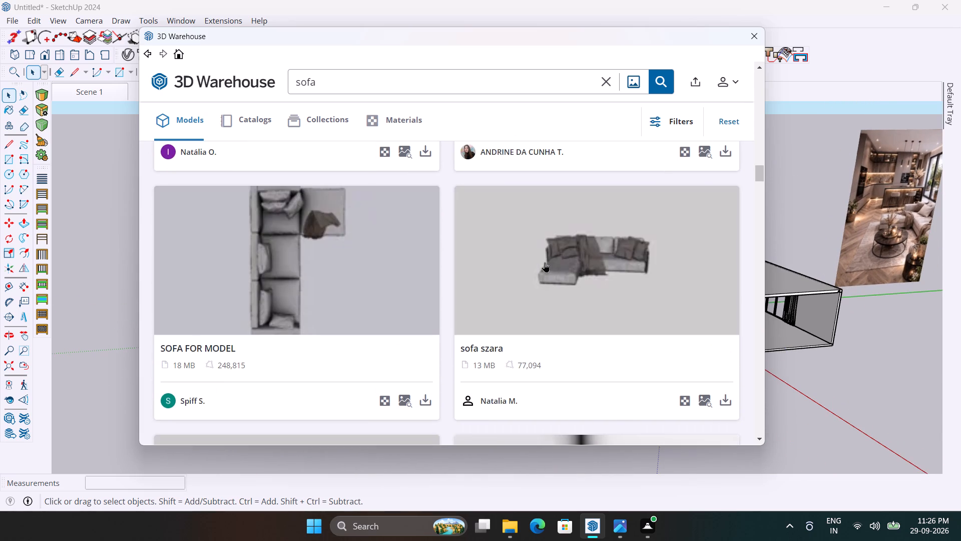
{"action": "scroll", "coordinate": [545, 262], "scroll_direction": "down", "scroll_amount": 8}
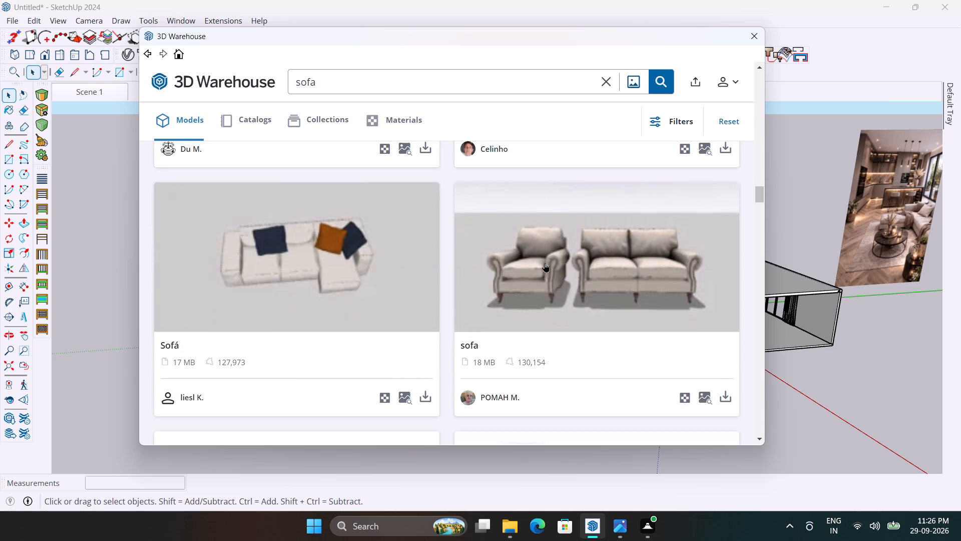
{"action": "scroll", "coordinate": [545, 262], "scroll_direction": "up", "scroll_amount": 2}
{"action": "scroll", "coordinate": [545, 262], "scroll_direction": "down", "scroll_amount": 3}
{"action": "scroll", "coordinate": [545, 262], "scroll_direction": "up", "scroll_amount": 4}
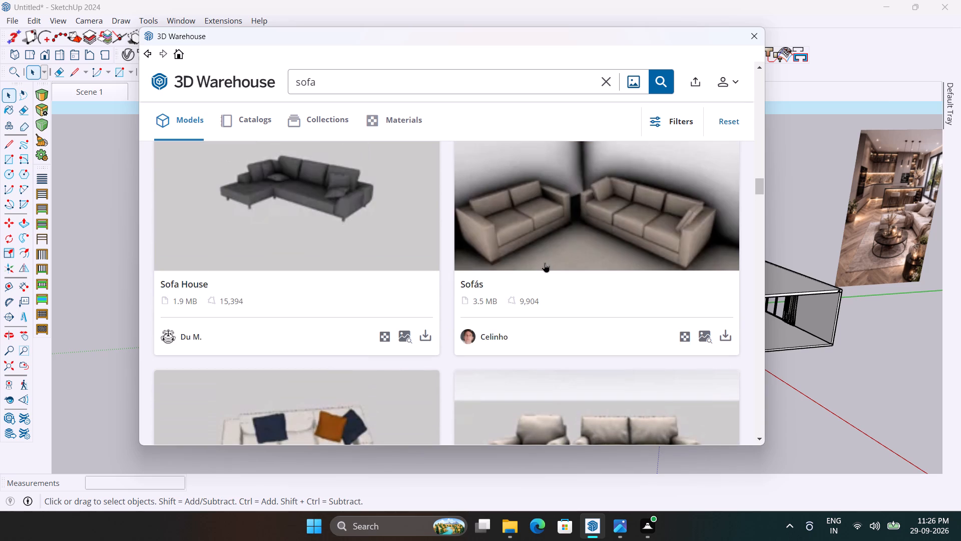
{"action": "scroll", "coordinate": [545, 262], "scroll_direction": "down", "scroll_amount": 8}
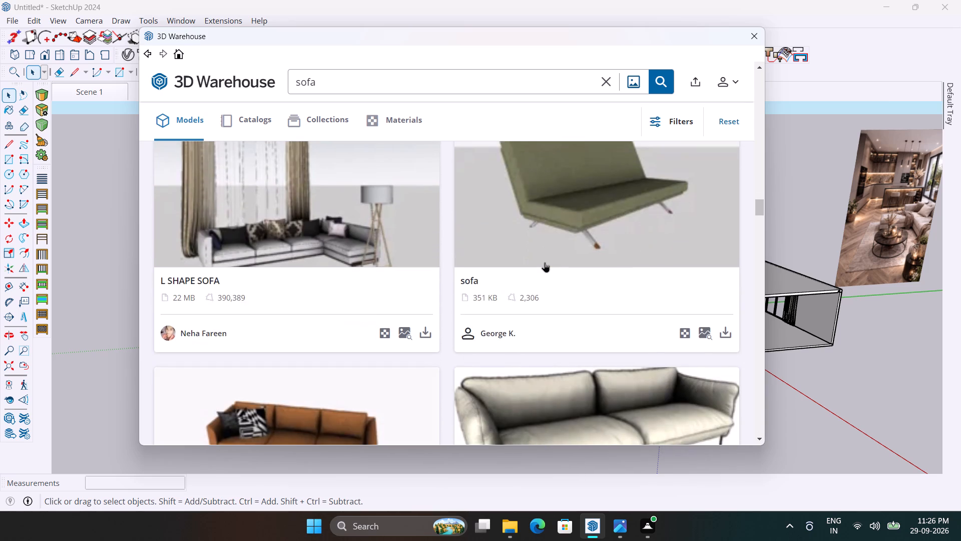
{"action": "scroll", "coordinate": [545, 262], "scroll_direction": "down", "scroll_amount": 3}
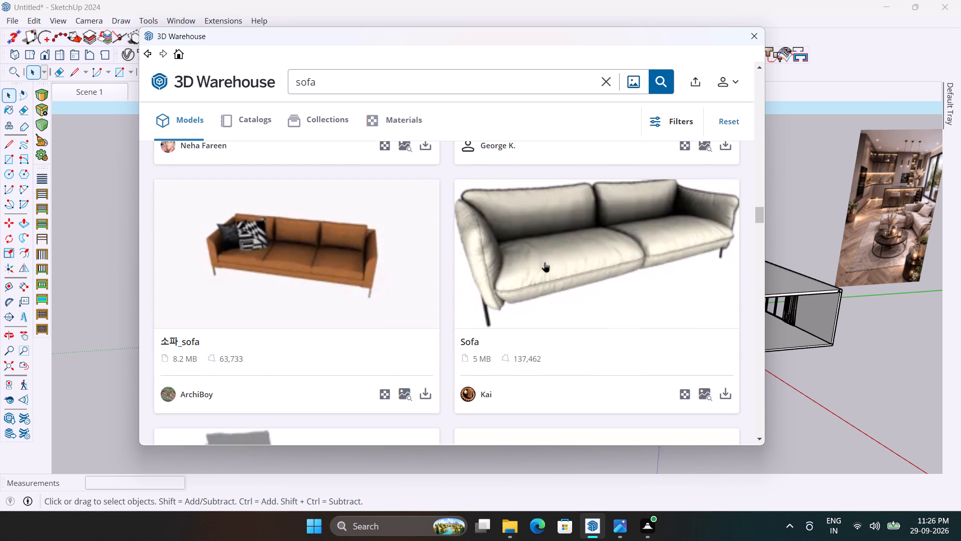
{"action": "scroll", "coordinate": [545, 262], "scroll_direction": "down", "scroll_amount": 8}
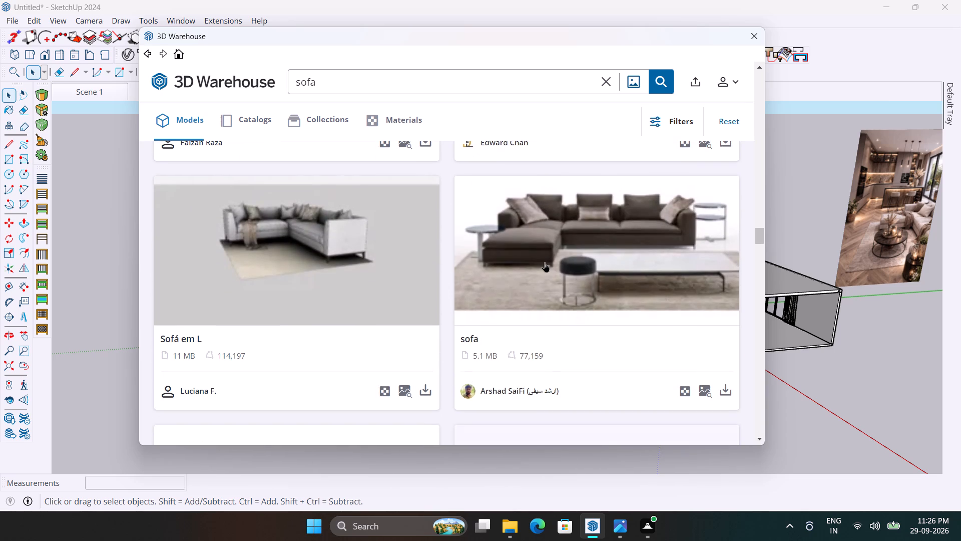
{"action": "scroll", "coordinate": [545, 262], "scroll_direction": "down", "scroll_amount": 2}
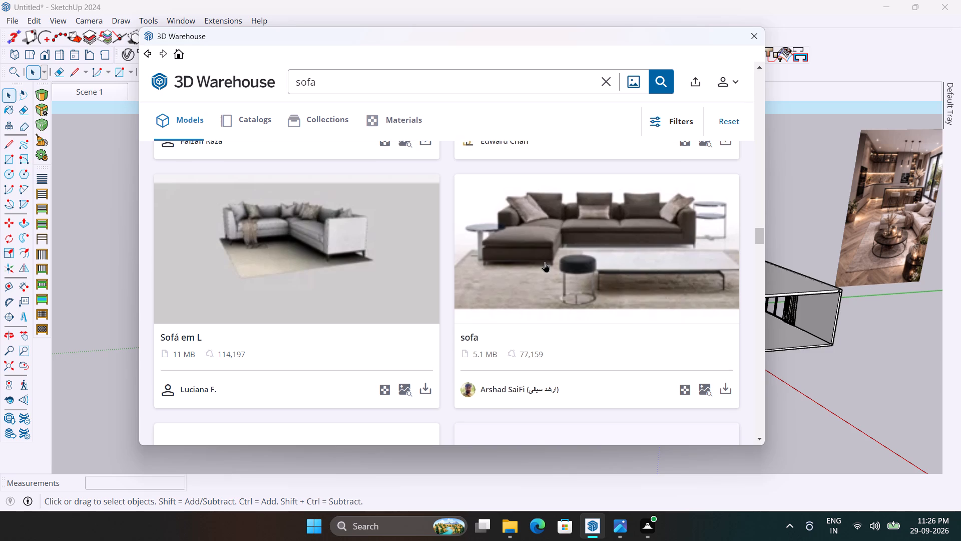
{"action": "scroll", "coordinate": [545, 262], "scroll_direction": "down", "scroll_amount": 9}
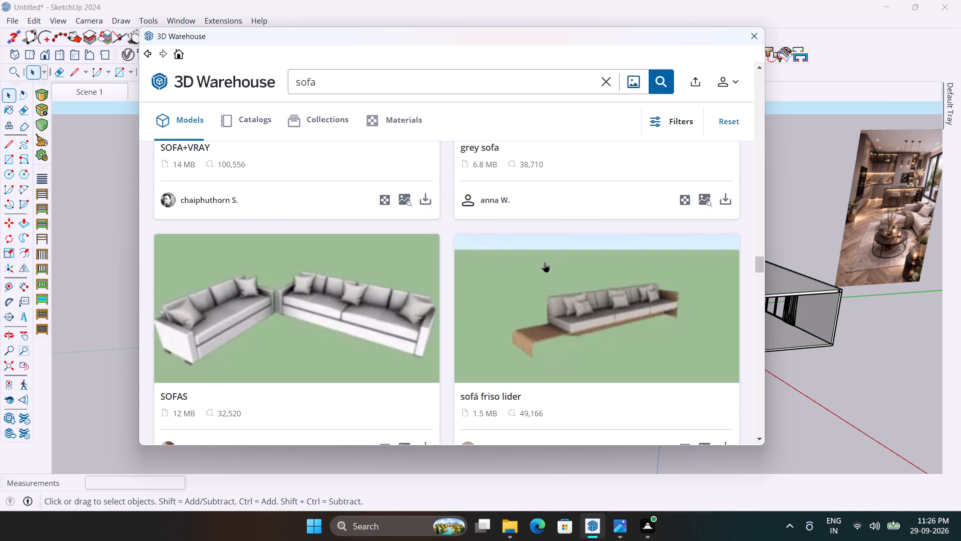
{"action": "scroll", "coordinate": [545, 262], "scroll_direction": "down", "scroll_amount": 4}
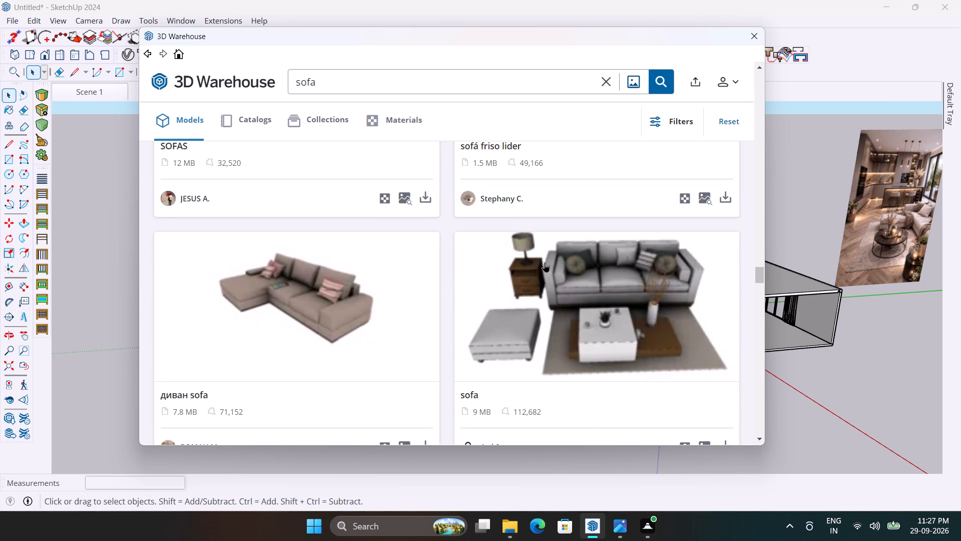
{"action": "scroll", "coordinate": [395, 281], "scroll_direction": "down", "scroll_amount": 3}
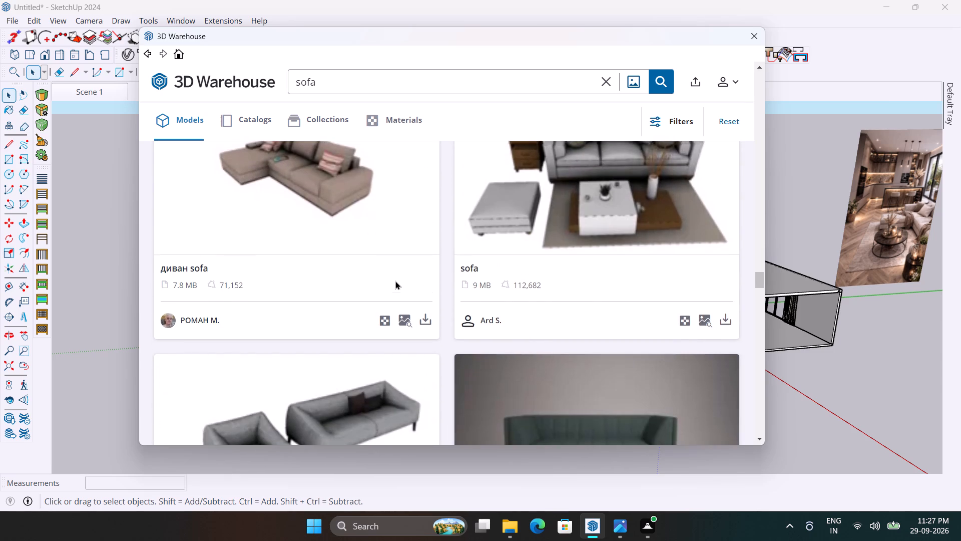
Load the brown L-shaped "диван sofa" directly into the model and place it outside the room, beyond the curtained window wall.
{"action": "left_click", "coordinate": [423, 259]}
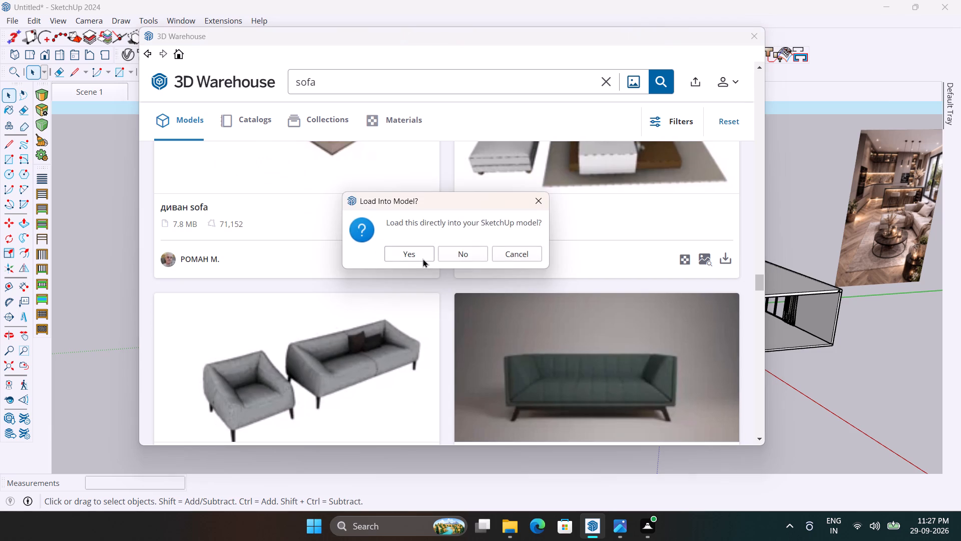
{"action": "left_click", "coordinate": [410, 254]}
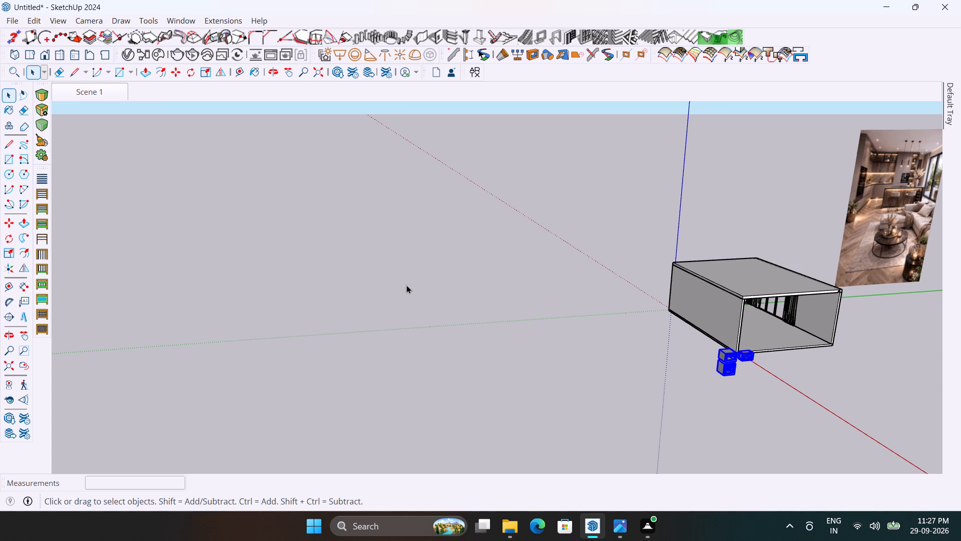
{"action": "scroll", "coordinate": [403, 290], "scroll_direction": "down", "scroll_amount": 3}
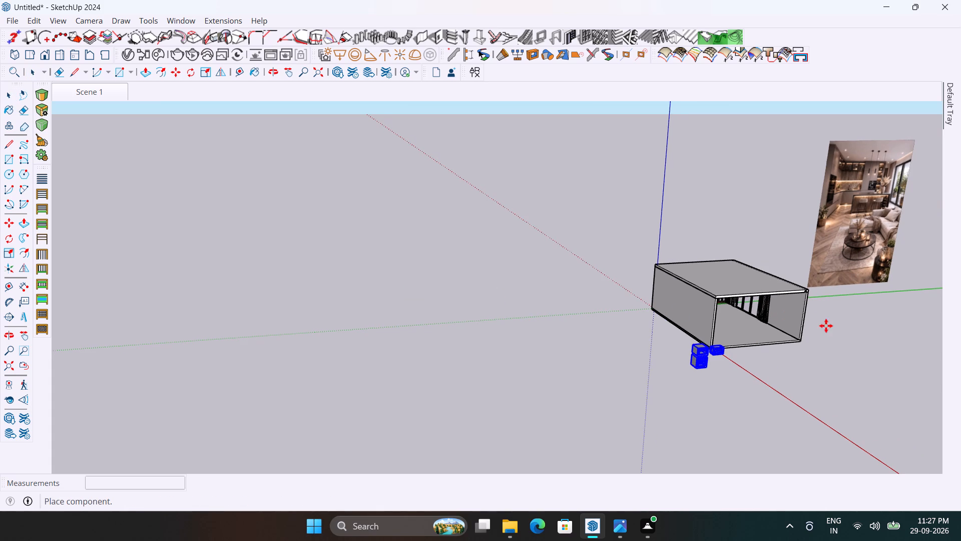
{"action": "scroll", "coordinate": [815, 338], "scroll_direction": "up", "scroll_amount": 10}
{"action": "scroll", "coordinate": [267, 270], "scroll_direction": "down", "scroll_amount": 3}
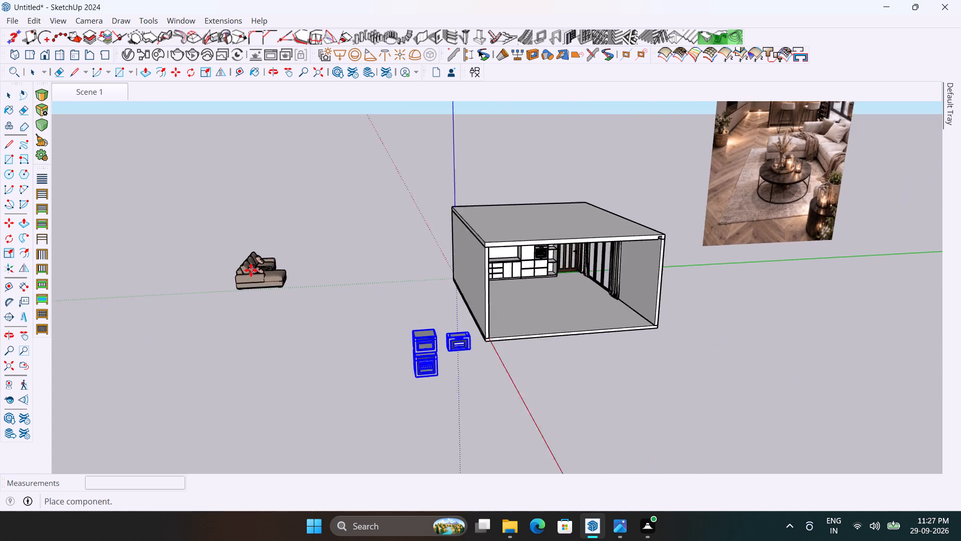
{"action": "scroll", "coordinate": [251, 270], "scroll_direction": "down", "scroll_amount": 2}
{"action": "scroll", "coordinate": [760, 344], "scroll_direction": "up", "scroll_amount": 4}
{"action": "left_click", "coordinate": [640, 312]}
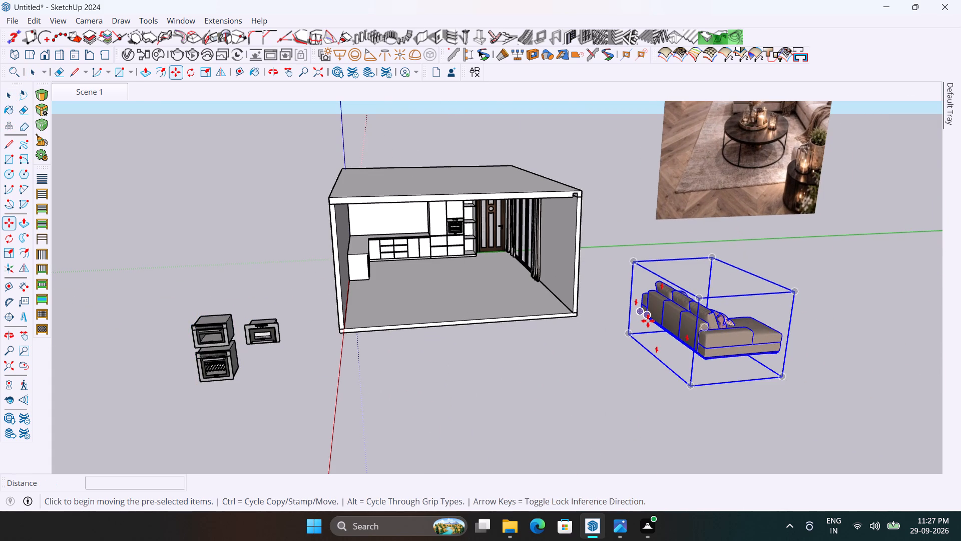
Rotate the sofa 180 degrees horizontally about the near lower corner of its bounding box.
{"action": "key", "text": "q"}
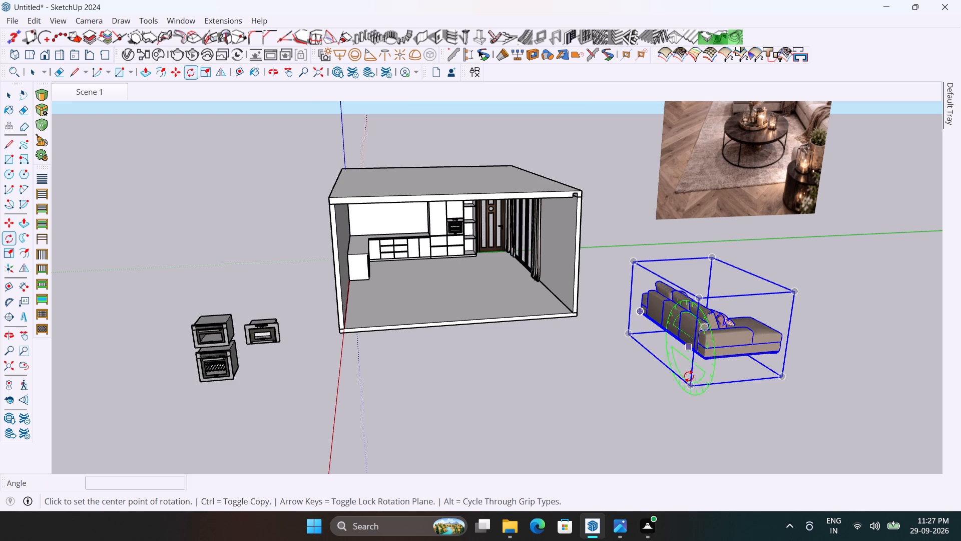
{"action": "left_click", "coordinate": [692, 380]}
{"action": "left_click", "coordinate": [542, 396]}
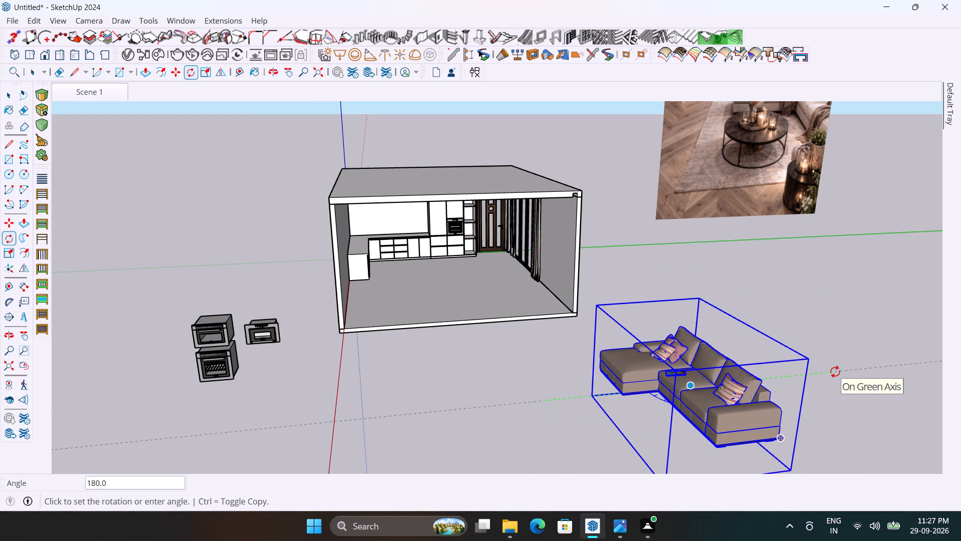
{"action": "left_click", "coordinate": [835, 372]}
Move the sofa by its near lower bounding-box corner into the room, beside the curtained wall near the open front.
{"action": "scroll", "coordinate": [710, 260], "scroll_direction": "down", "scroll_amount": 3}
{"action": "scroll", "coordinate": [729, 357], "scroll_direction": "up", "scroll_amount": 3}
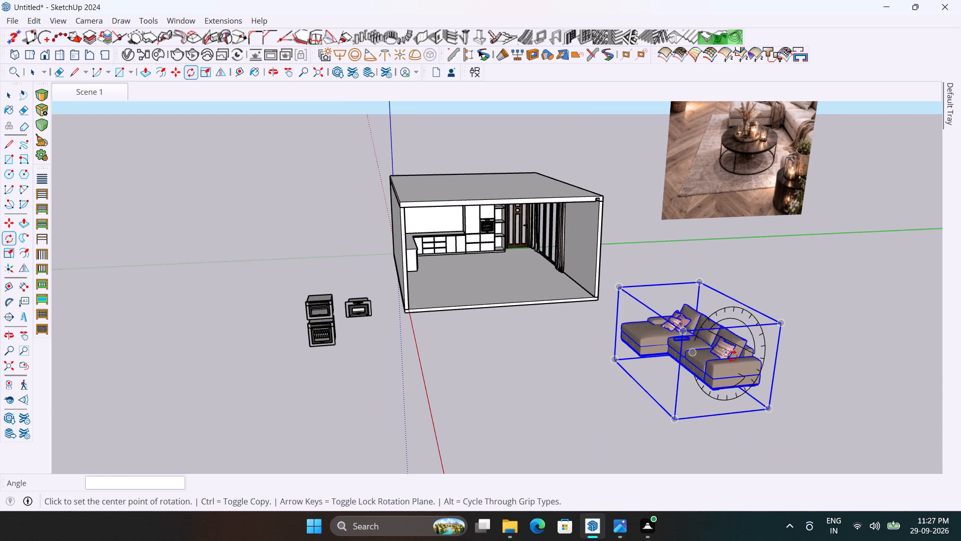
{"action": "key", "text": "m"}
{"action": "scroll", "coordinate": [720, 380], "scroll_direction": "up", "scroll_amount": 3}
{"action": "left_click", "coordinate": [667, 423]}
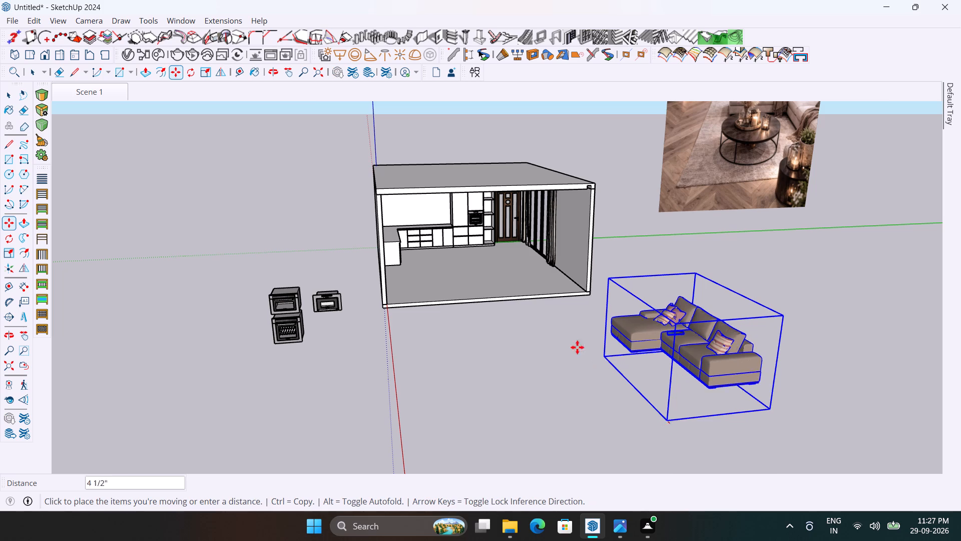
{"action": "scroll", "coordinate": [543, 310], "scroll_direction": "up", "scroll_amount": 6}
{"action": "scroll", "coordinate": [462, 293], "scroll_direction": "up", "scroll_amount": 3}
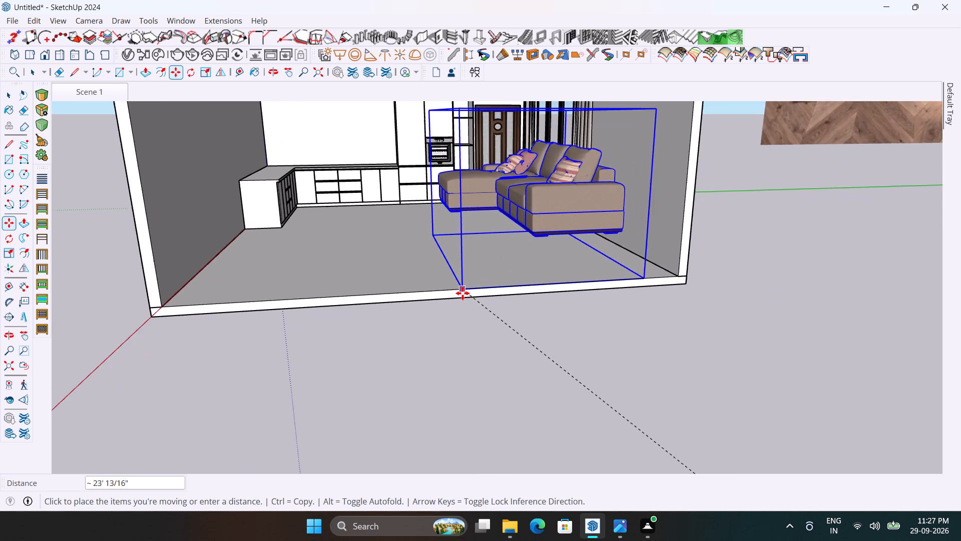
{"action": "scroll", "coordinate": [462, 293], "scroll_direction": "up", "scroll_amount": 3}
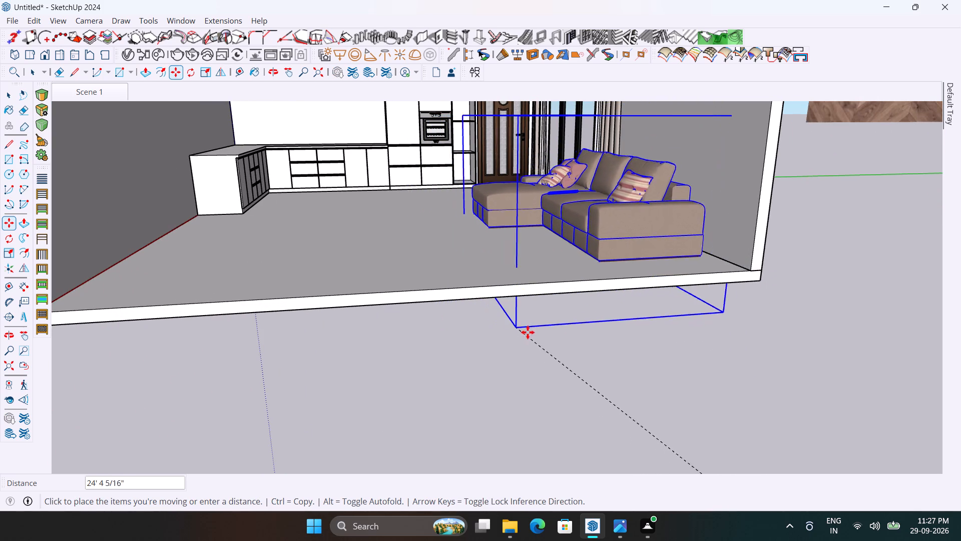
{"action": "left_click", "coordinate": [528, 333]}
{"action": "key", "text": "space"}
{"action": "left_click", "coordinate": [638, 369]}
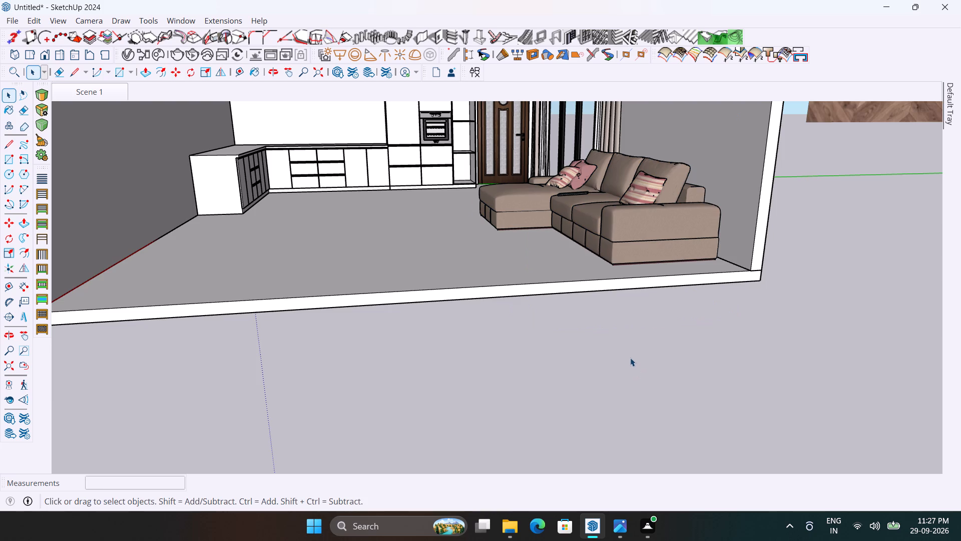
Move the sofa straight up 4 1/2" along the blue axis so that its feet rest on the floor.
{"action": "middle_click_drag", "start_coordinate": [630, 358], "coordinate": [700, 422]}
{"action": "scroll", "coordinate": [648, 245], "scroll_direction": "up", "scroll_amount": 3}
{"action": "left_click", "coordinate": [648, 245]}
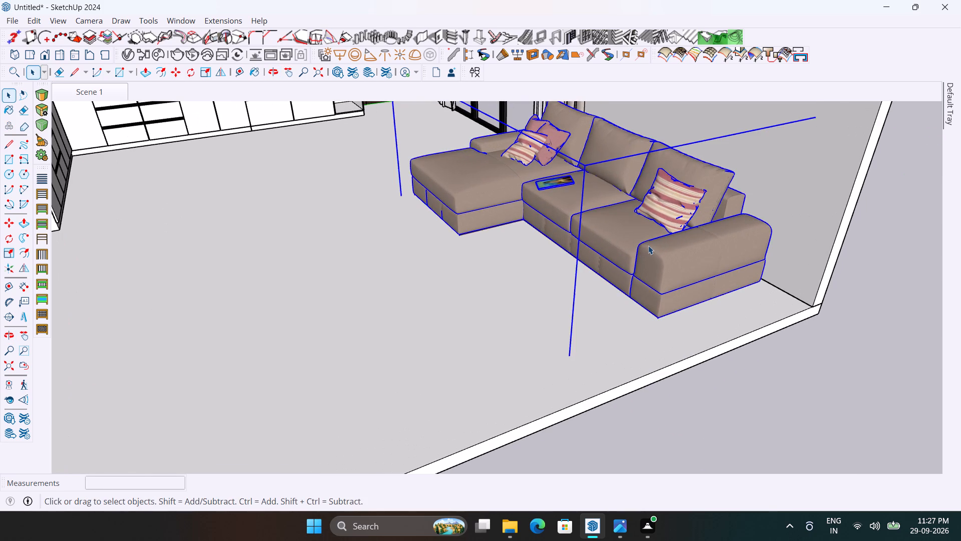
{"action": "middle_click_drag", "start_coordinate": [660, 268], "coordinate": [646, 237]}
{"action": "scroll", "coordinate": [623, 263], "scroll_direction": "up", "scroll_amount": 2}
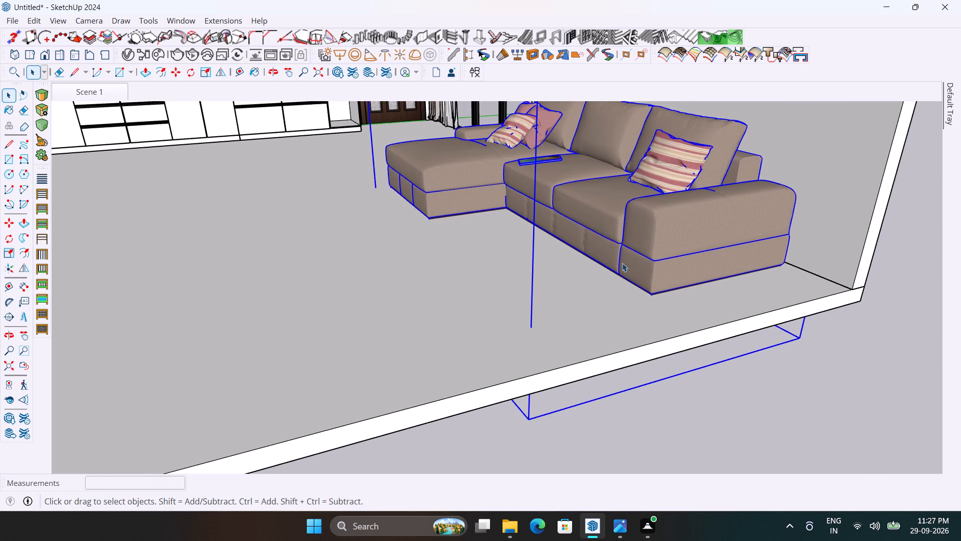
{"action": "key", "text": "m"}
{"action": "scroll", "coordinate": [647, 285], "scroll_direction": "up", "scroll_amount": 3}
{"action": "scroll", "coordinate": [674, 320], "scroll_direction": "up", "scroll_amount": 4}
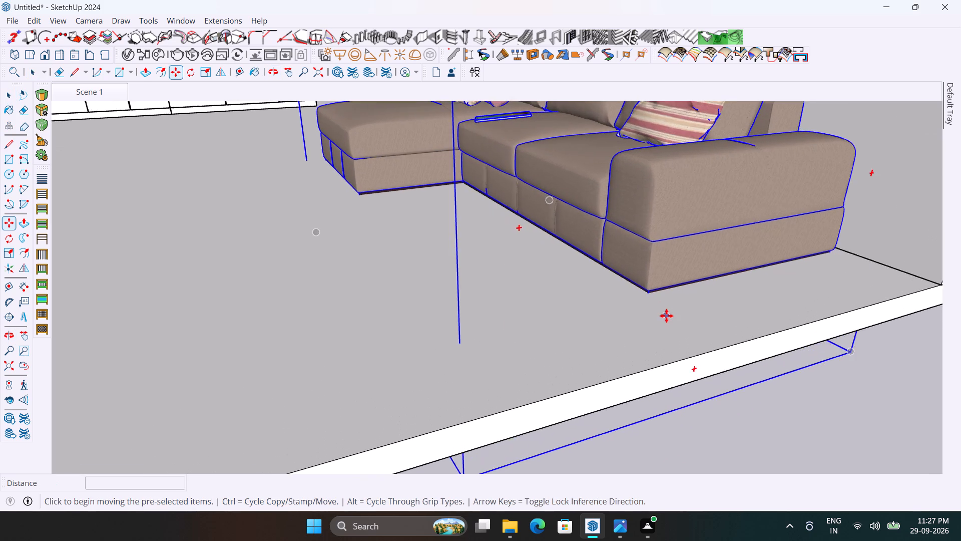
{"action": "middle_click_drag", "start_coordinate": [666, 316], "coordinate": [641, 249]}
{"action": "scroll", "coordinate": [536, 263], "scroll_direction": "down", "scroll_amount": 2}
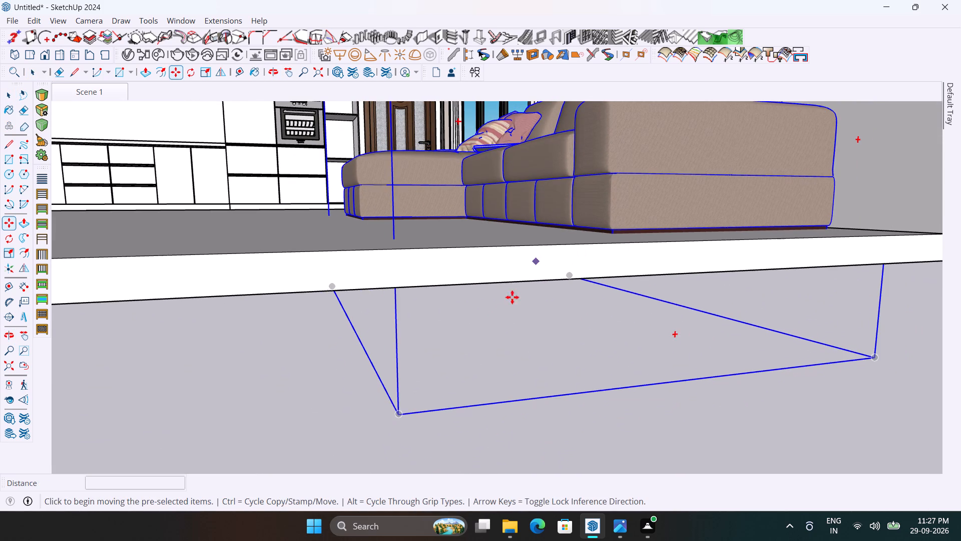
{"action": "left_click", "coordinate": [395, 418]}
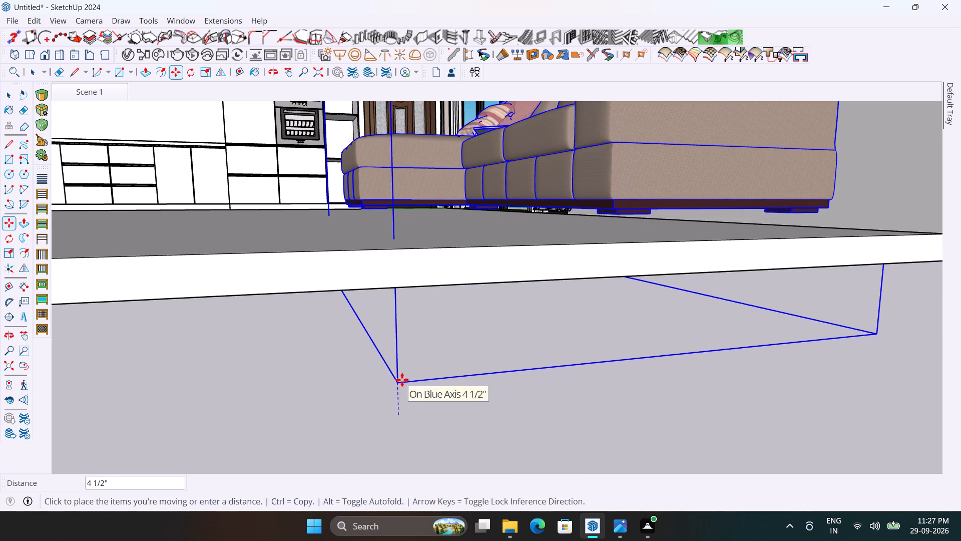
{"action": "left_click", "coordinate": [402, 380]}
Move the sofa by its near bottom foot corner about 1' 13/16" away from the curtained wall.
{"action": "middle_click_drag", "start_coordinate": [573, 333], "coordinate": [573, 350]}
{"action": "scroll", "coordinate": [638, 309], "scroll_direction": "up", "scroll_amount": 1}
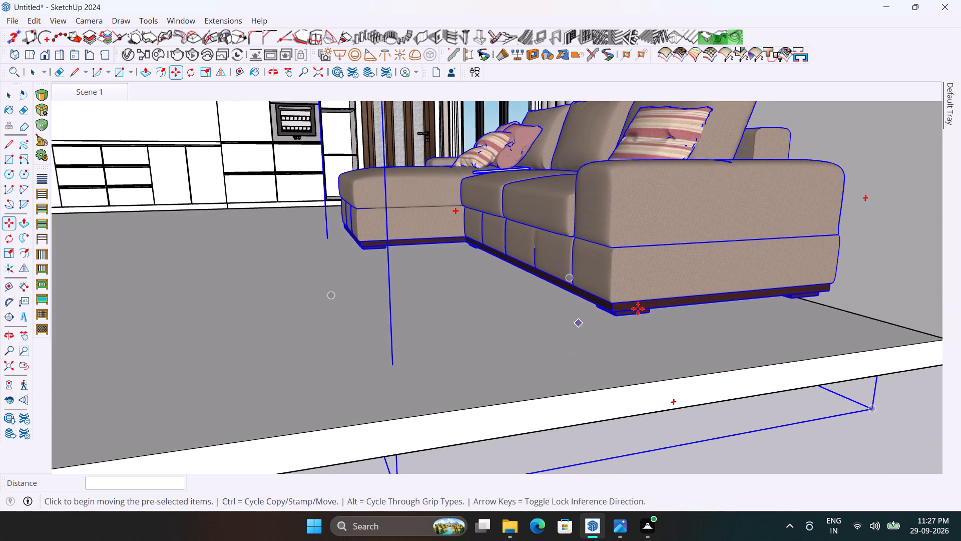
{"action": "scroll", "coordinate": [638, 309], "scroll_direction": "up", "scroll_amount": 5}
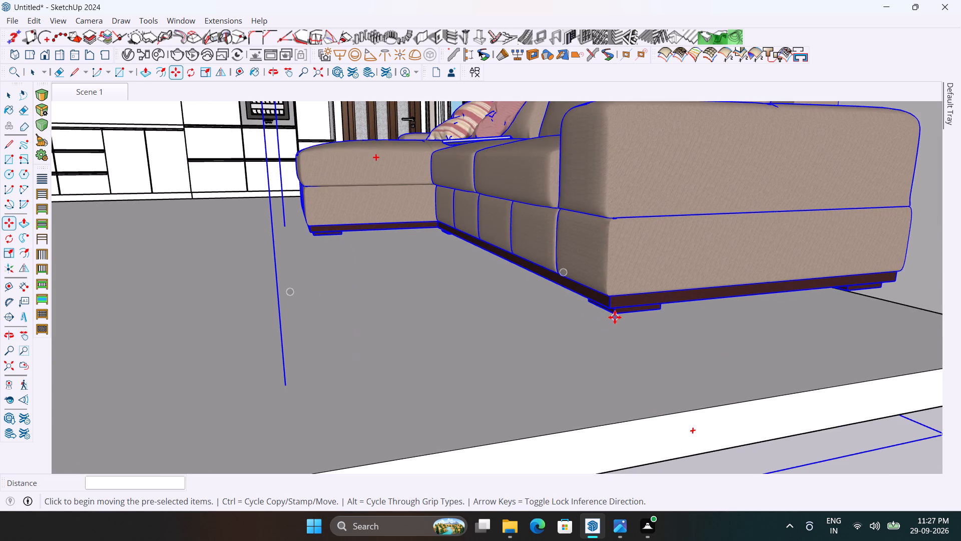
{"action": "left_click", "coordinate": [616, 315]}
{"action": "scroll", "coordinate": [470, 318], "scroll_direction": "down", "scroll_amount": 2}
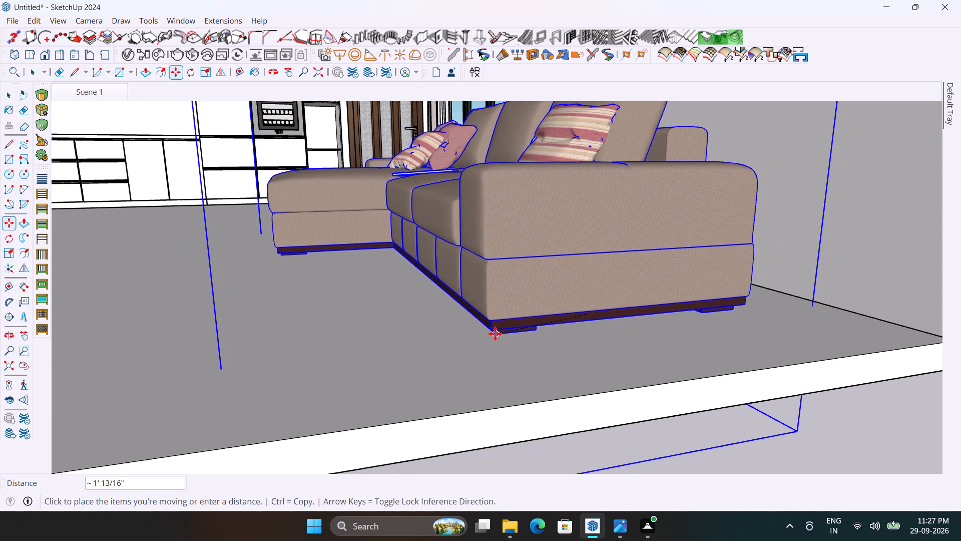
{"action": "left_click", "coordinate": [495, 334]}
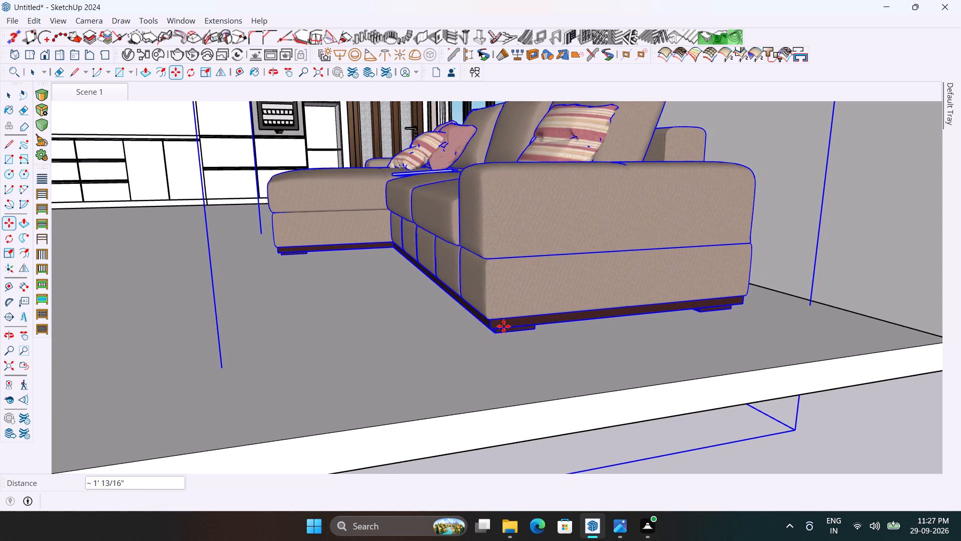
{"action": "scroll", "coordinate": [509, 318], "scroll_direction": "down", "scroll_amount": 13}
{"action": "scroll", "coordinate": [563, 321], "scroll_direction": "down", "scroll_amount": 5}
{"action": "key", "text": "space"}
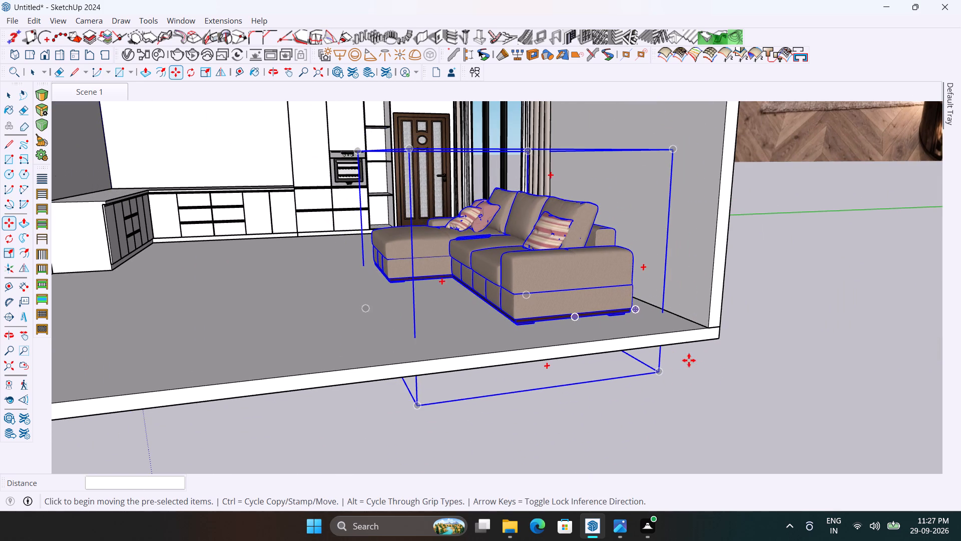
{"action": "left_click", "coordinate": [717, 367]}
Examine the sofa's placement in the room from several angles and compare the layout with the reference picture.
{"action": "scroll", "coordinate": [717, 362], "scroll_direction": "down", "scroll_amount": 5}
{"action": "middle_click_drag", "start_coordinate": [714, 362], "coordinate": [777, 408]}
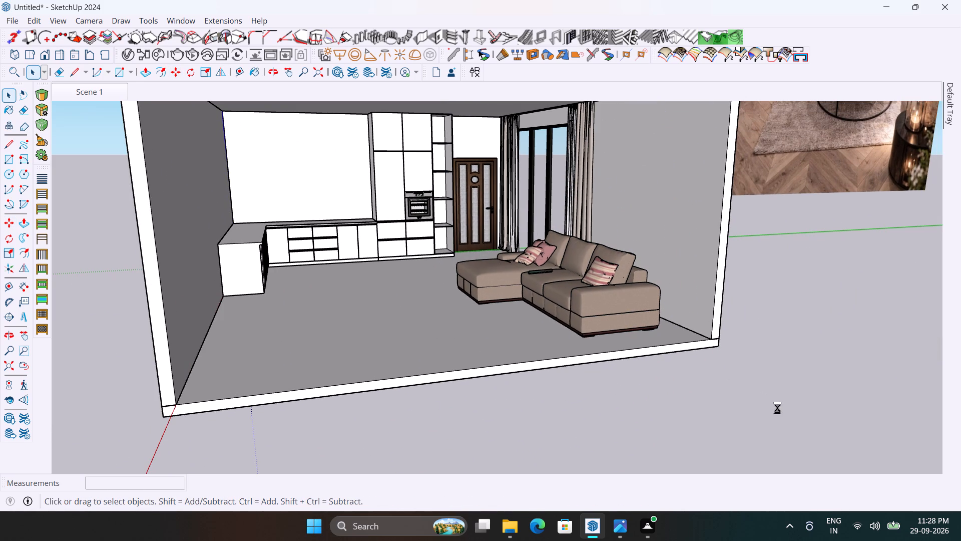
{"action": "middle_click_drag", "start_coordinate": [777, 408], "coordinate": [778, 409]}
{"action": "middle_click_drag", "start_coordinate": [740, 311], "coordinate": [794, 346], "text": "alt"}
{"action": "scroll", "coordinate": [678, 252], "scroll_direction": "up", "scroll_amount": 3}
{"action": "scroll", "coordinate": [630, 212], "scroll_direction": "down", "scroll_amount": 4}
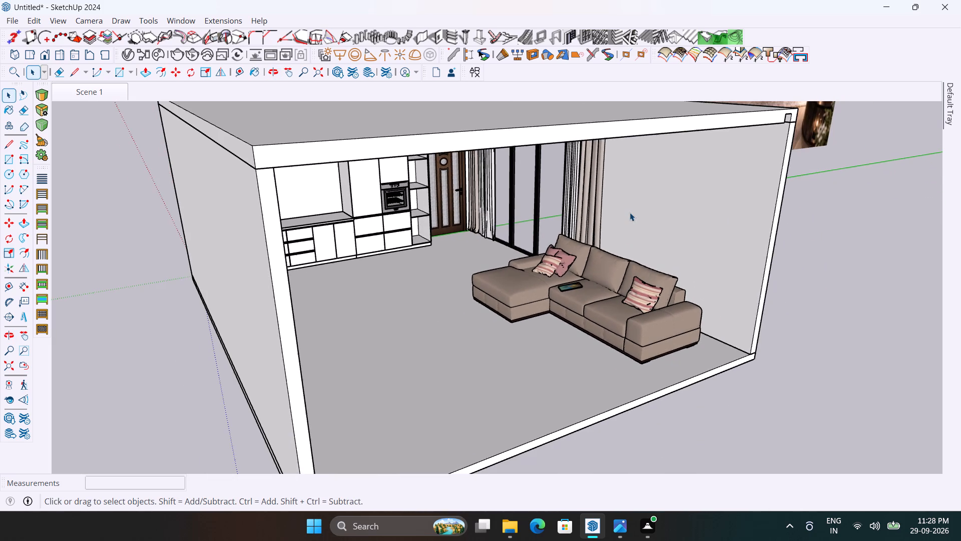
{"action": "middle_click_drag", "start_coordinate": [609, 243], "coordinate": [548, 246], "text": "alt"}
{"action": "scroll", "coordinate": [378, 237], "scroll_direction": "up", "scroll_amount": 4}
{"action": "scroll", "coordinate": [431, 238], "scroll_direction": "down", "scroll_amount": 1}
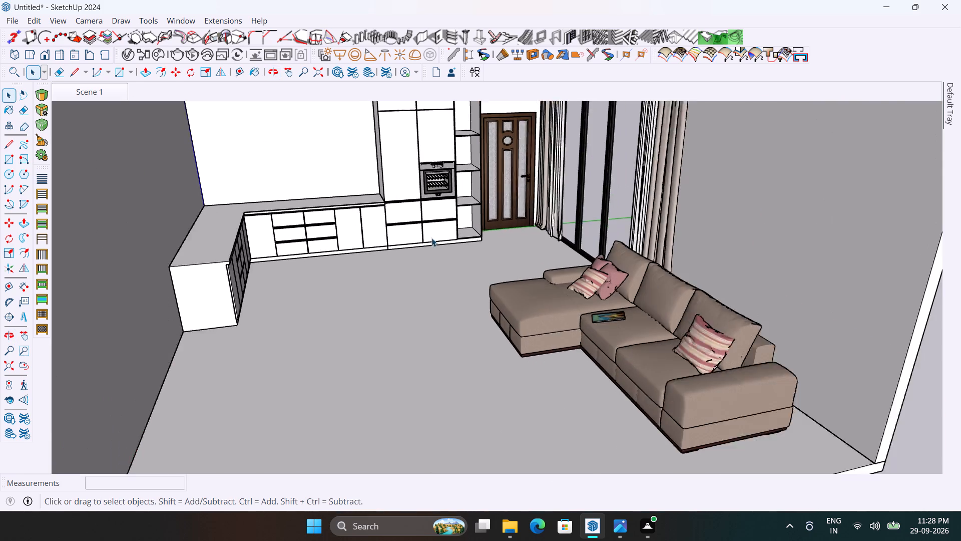
{"action": "scroll", "coordinate": [431, 238], "scroll_direction": "down", "scroll_amount": 2}
{"action": "middle_click_drag", "start_coordinate": [480, 236], "coordinate": [430, 259], "text": "alt"}
{"action": "scroll", "coordinate": [429, 259], "scroll_direction": "down", "scroll_amount": 1, "text": "alt"}
{"action": "scroll", "coordinate": [601, 231], "scroll_direction": "down", "scroll_amount": 3}
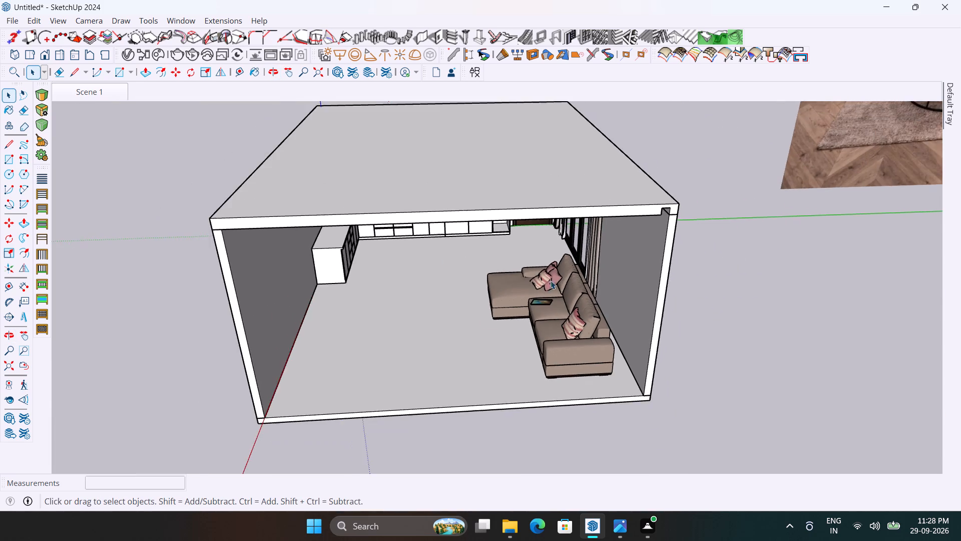
{"action": "scroll", "coordinate": [542, 297], "scroll_direction": "up", "scroll_amount": 3}
{"action": "scroll", "coordinate": [598, 356], "scroll_direction": "up", "scroll_amount": 1}
{"action": "middle_click_drag", "start_coordinate": [598, 357], "coordinate": [612, 317], "text": "alt"}
{"action": "scroll", "coordinate": [625, 400], "scroll_direction": "down", "scroll_amount": 3}
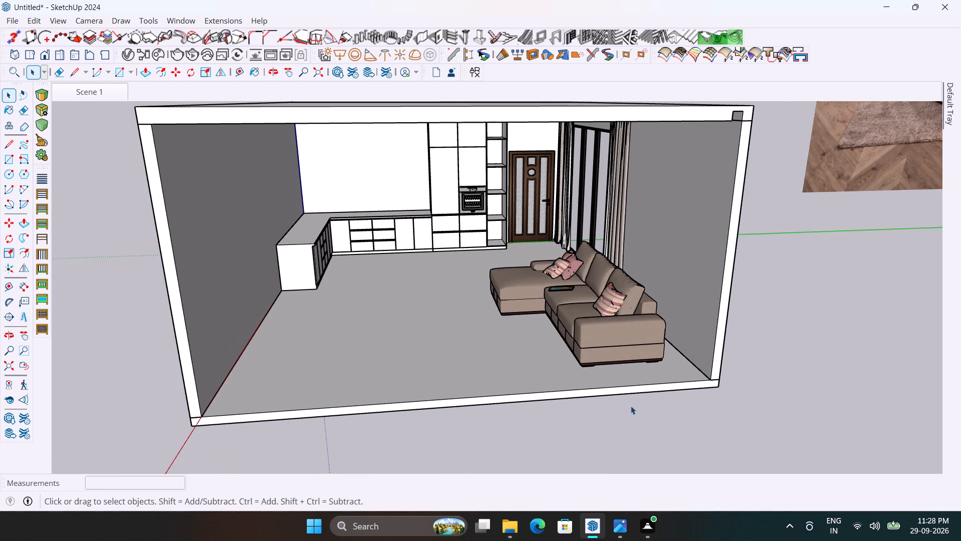
{"action": "scroll", "coordinate": [532, 257], "scroll_direction": "up", "scroll_amount": 3}
{"action": "scroll", "coordinate": [545, 289], "scroll_direction": "down", "scroll_amount": 6}
{"action": "scroll", "coordinate": [496, 206], "scroll_direction": "up", "scroll_amount": 3}
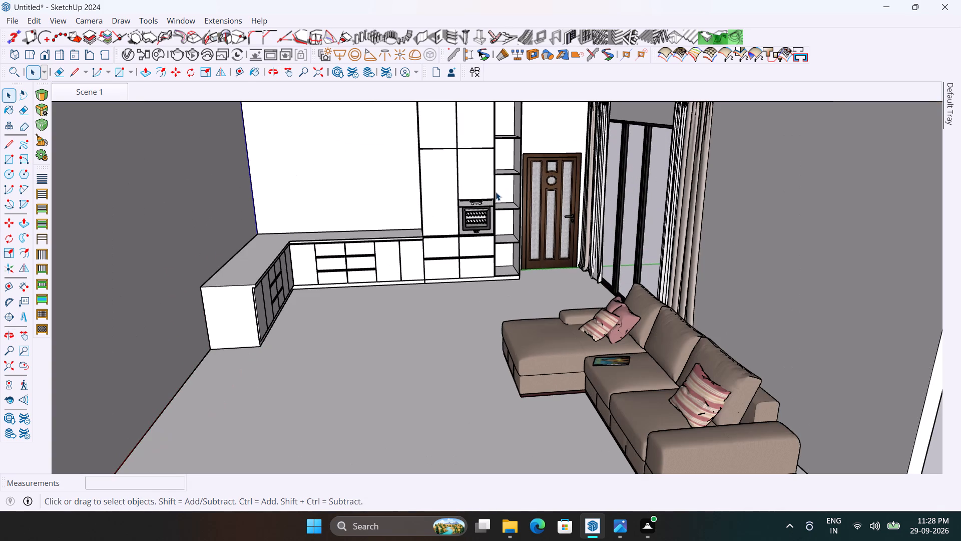
{"action": "scroll", "coordinate": [430, 266], "scroll_direction": "down", "scroll_amount": 10}
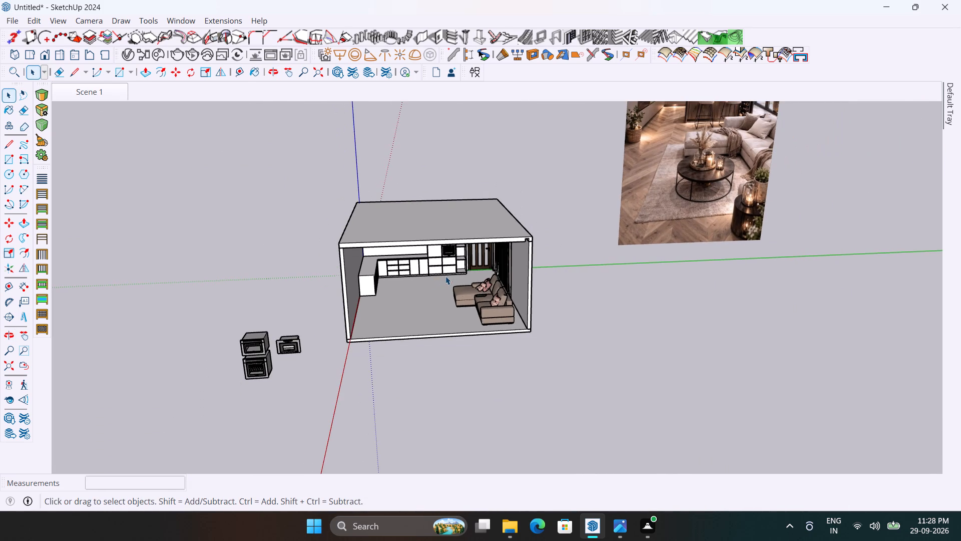
{"action": "scroll", "coordinate": [445, 276], "scroll_direction": "up", "scroll_amount": 2}
{"action": "scroll", "coordinate": [445, 276], "scroll_direction": "down", "scroll_amount": 7}
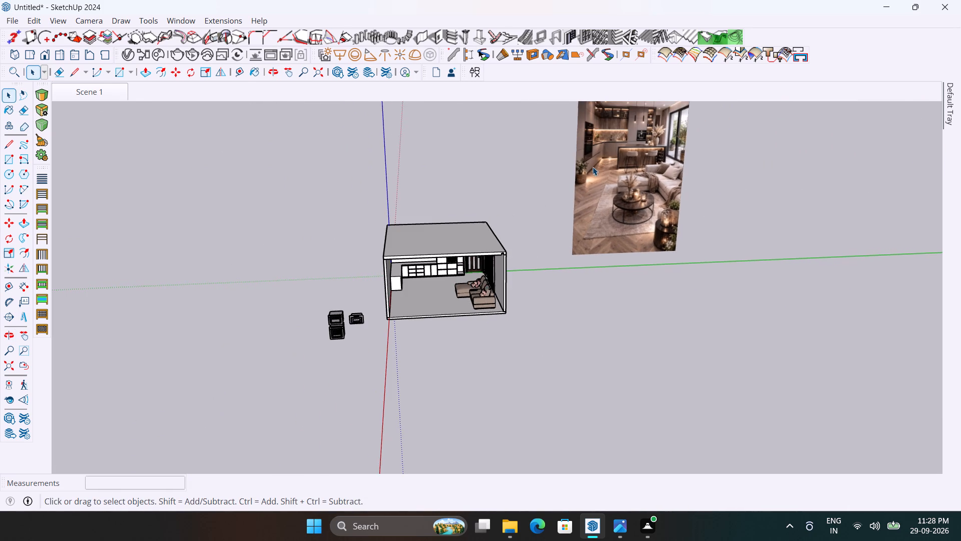
{"action": "scroll", "coordinate": [596, 158], "scroll_direction": "up", "scroll_amount": 3}
{"action": "scroll", "coordinate": [597, 263], "scroll_direction": "down", "scroll_amount": 4}
{"action": "scroll", "coordinate": [634, 142], "scroll_direction": "up", "scroll_amount": 3}
{"action": "scroll", "coordinate": [636, 185], "scroll_direction": "up", "scroll_amount": 3}
{"action": "scroll", "coordinate": [636, 186], "scroll_direction": "down", "scroll_amount": 2}
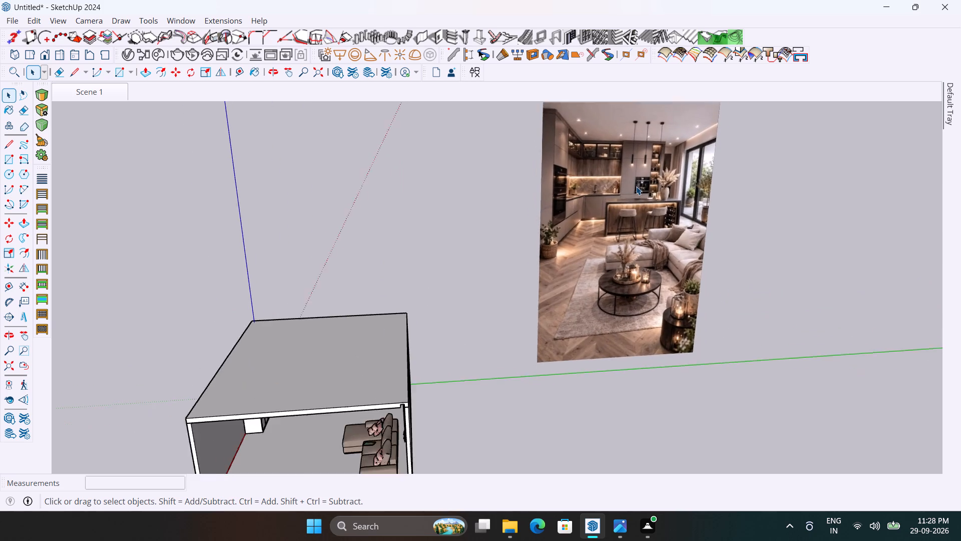
{"action": "scroll", "coordinate": [636, 186], "scroll_direction": "down", "scroll_amount": 2}
{"action": "scroll", "coordinate": [422, 409], "scroll_direction": "up", "scroll_amount": 3}
{"action": "scroll", "coordinate": [428, 331], "scroll_direction": "up", "scroll_amount": 5}
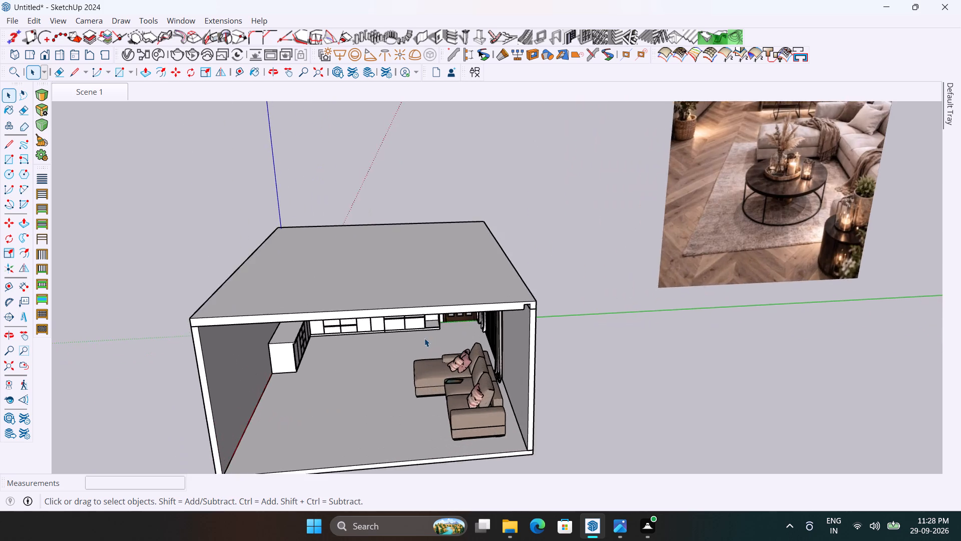
Place a guide on the floor 5' in front of the bottom edge of the back-wall kitchen cabinets.
{"action": "scroll", "coordinate": [424, 339], "scroll_direction": "up", "scroll_amount": 8}
{"action": "middle_click_drag", "start_coordinate": [406, 350], "coordinate": [411, 371]}
{"action": "middle_click_drag", "start_coordinate": [411, 371], "coordinate": [425, 308]}
{"action": "scroll", "coordinate": [375, 348], "scroll_direction": "up", "scroll_amount": 5}
{"action": "scroll", "coordinate": [502, 236], "scroll_direction": "down", "scroll_amount": 3}
{"action": "middle_click_drag", "start_coordinate": [556, 229], "coordinate": [527, 304]}
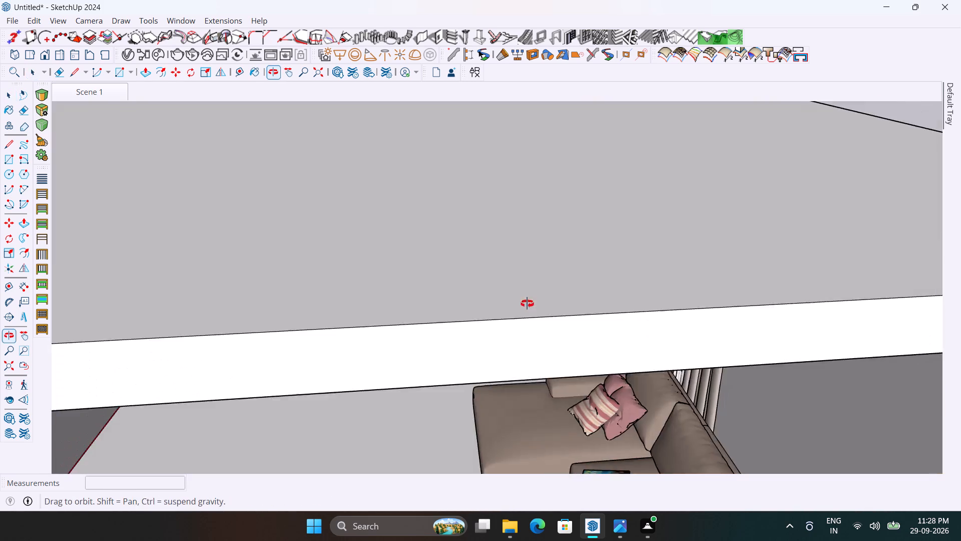
{"action": "middle_click_drag", "start_coordinate": [527, 304], "coordinate": [523, 276]}
{"action": "scroll", "coordinate": [353, 312], "scroll_direction": "up", "scroll_amount": 4}
{"action": "middle_click_drag", "start_coordinate": [512, 361], "coordinate": [490, 380]}
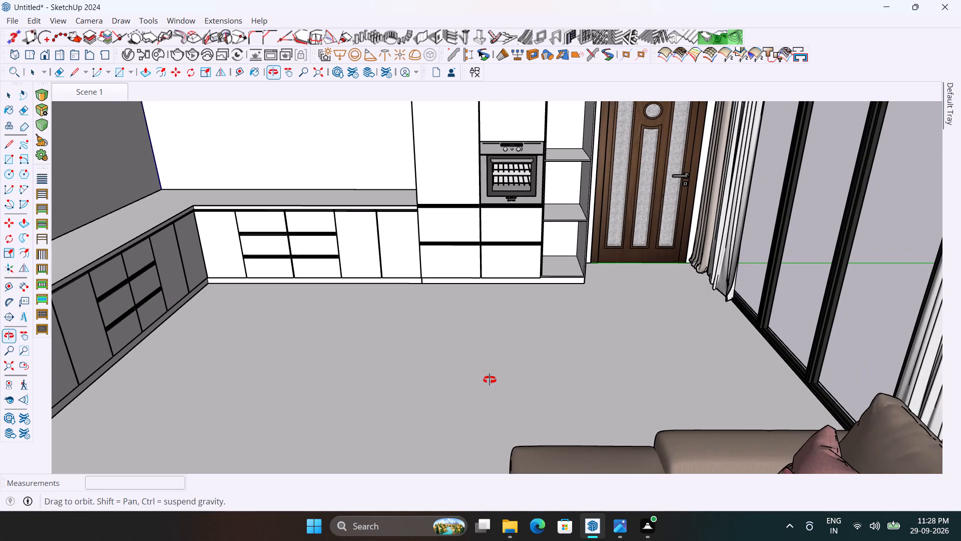
{"action": "middle_click_drag", "start_coordinate": [490, 380], "coordinate": [490, 380]}
{"action": "scroll", "coordinate": [459, 320], "scroll_direction": "up", "scroll_amount": 3}
{"action": "key", "text": "t"}
{"action": "scroll", "coordinate": [430, 300], "scroll_direction": "up", "scroll_amount": 3}
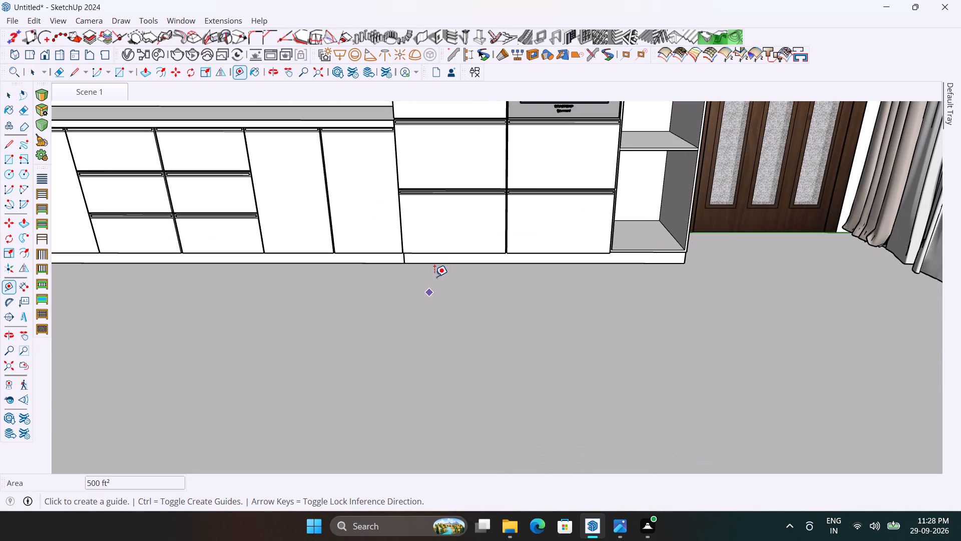
{"action": "left_click", "coordinate": [442, 265]}
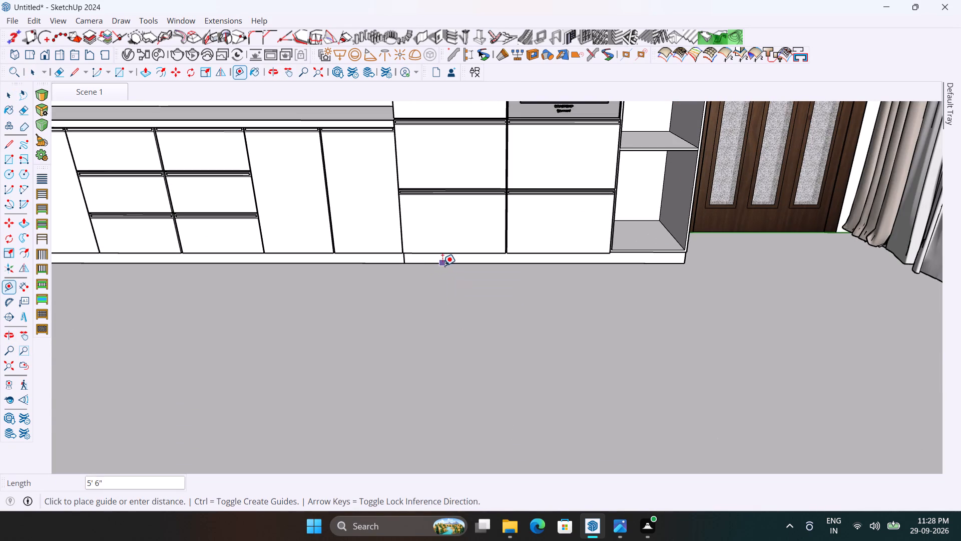
{"action": "type", "text": "5'"}
{"action": "key", "text": "Return"}
Place a second parallel floor guide 2' from the first, on the side towards the sofa.
{"action": "scroll", "coordinate": [455, 228], "scroll_direction": "down", "scroll_amount": 7}
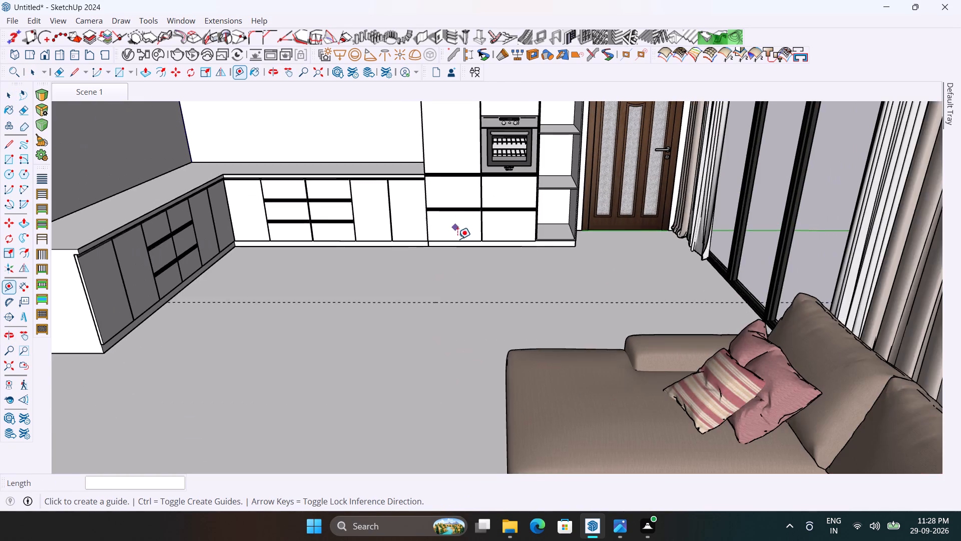
{"action": "scroll", "coordinate": [419, 319], "scroll_direction": "up", "scroll_amount": 2}
{"action": "left_click", "coordinate": [427, 299]}
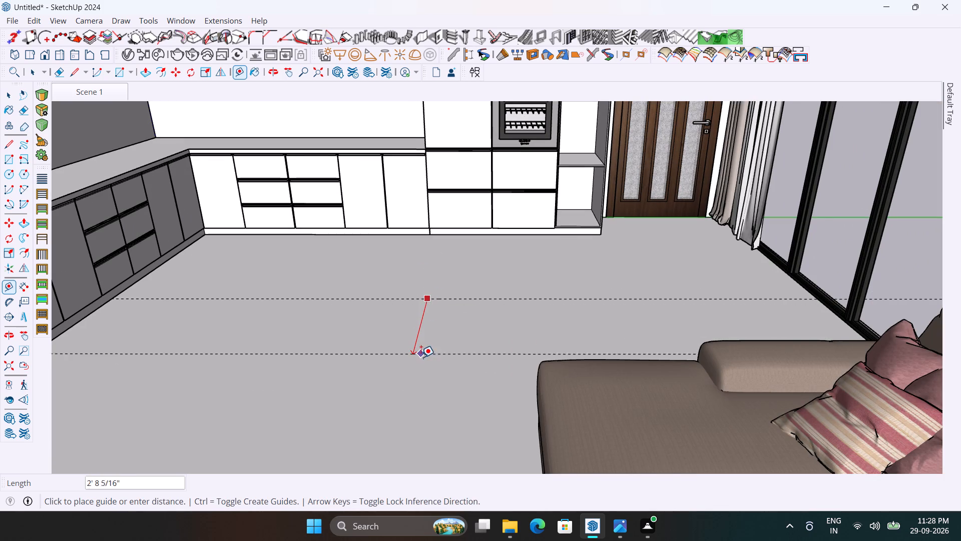
{"action": "key", "text": "2"}
{"action": "key", "text": "apostrophe"}
{"action": "key", "text": "Return"}
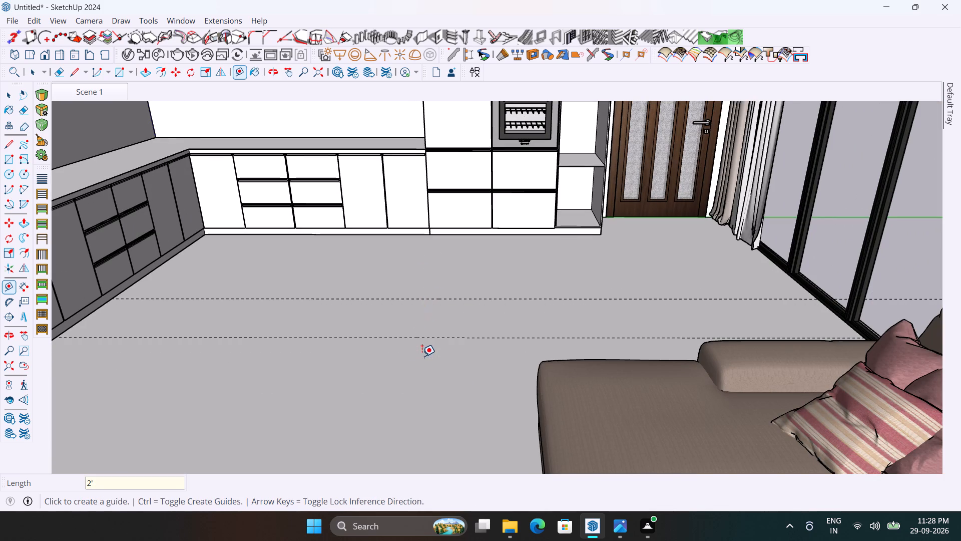
Place a perpendicular floor guide 5' from the side cabinets' base, and another 7' 9" further at the open shelf unit's end.
{"action": "scroll", "coordinate": [438, 270], "scroll_direction": "down", "scroll_amount": 2}
{"action": "scroll", "coordinate": [444, 286], "scroll_direction": "up", "scroll_amount": 2}
{"action": "scroll", "coordinate": [105, 305], "scroll_direction": "up", "scroll_amount": 1}
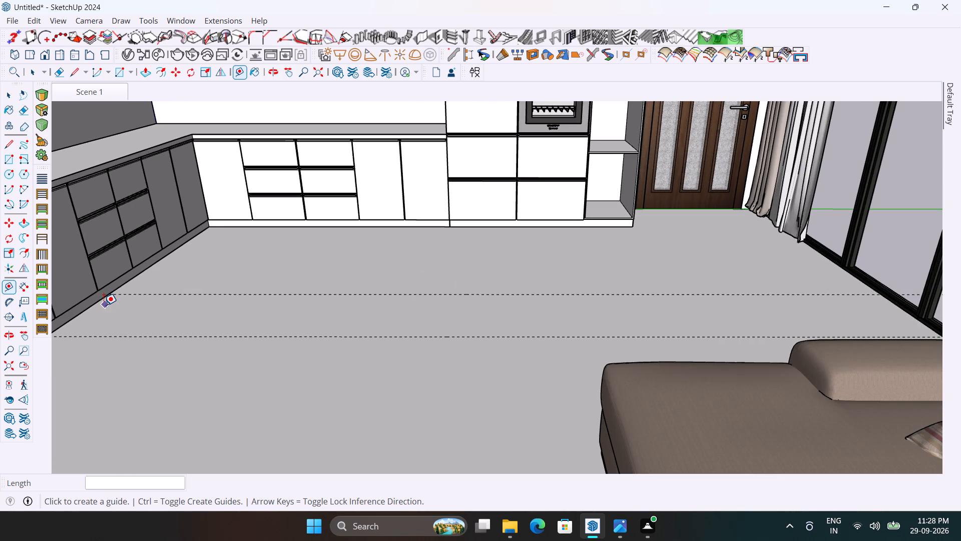
{"action": "left_click", "coordinate": [99, 305]}
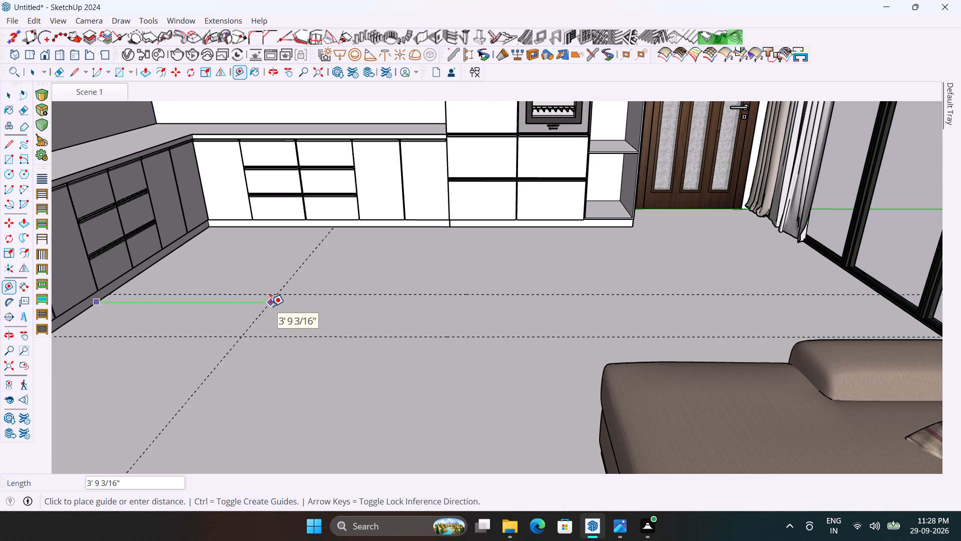
{"action": "type", "text": "5'"}
{"action": "key", "text": "Return"}
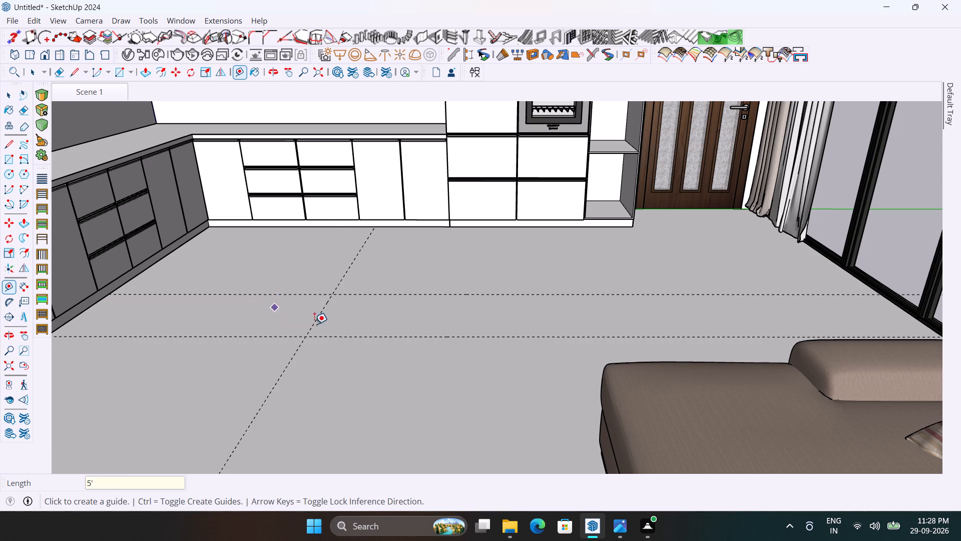
{"action": "left_click", "coordinate": [322, 318]}
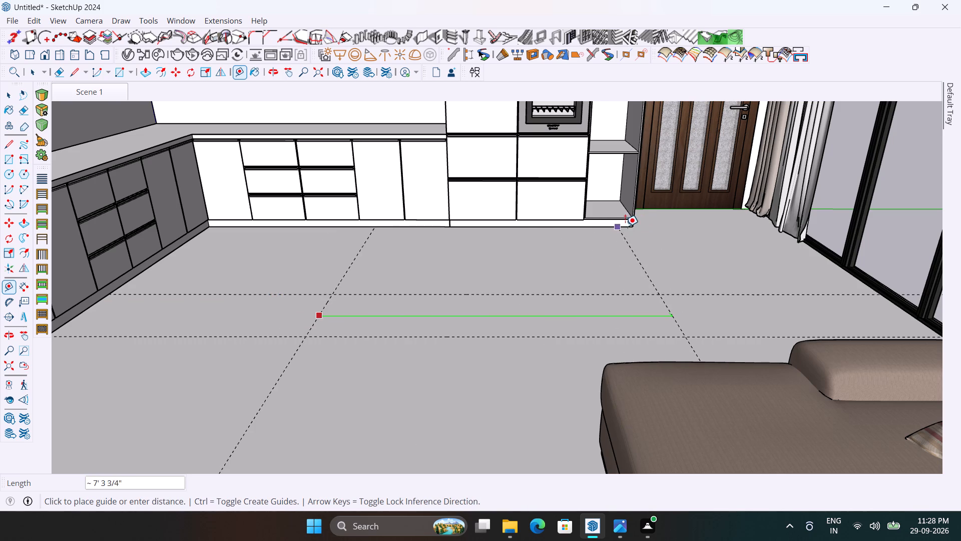
{"action": "left_click", "coordinate": [628, 228]}
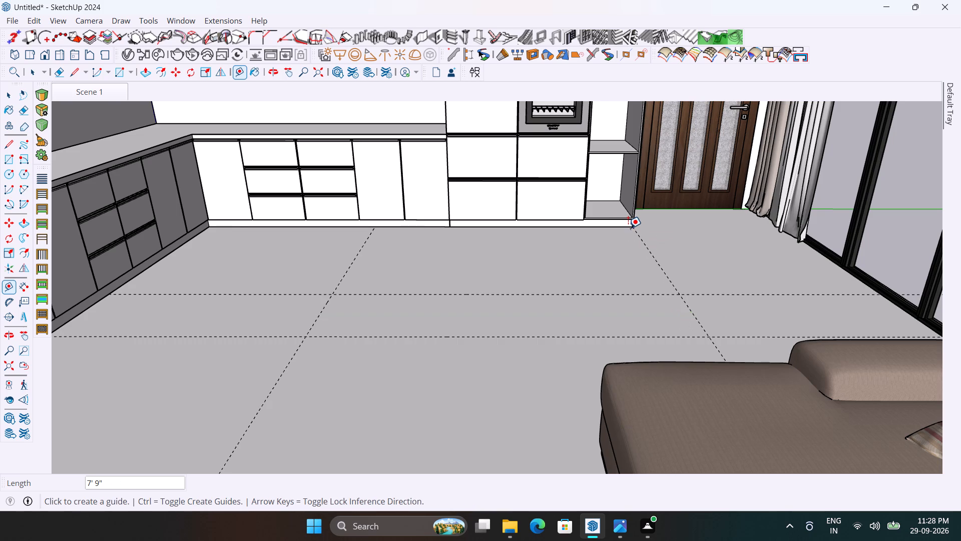
Draw the kitchen island's base rectangle on the floor between the guide intersections, 2' deep and 7' 9" long.
{"action": "scroll", "coordinate": [595, 232], "scroll_direction": "down", "scroll_amount": 3}
{"action": "key", "text": "r"}
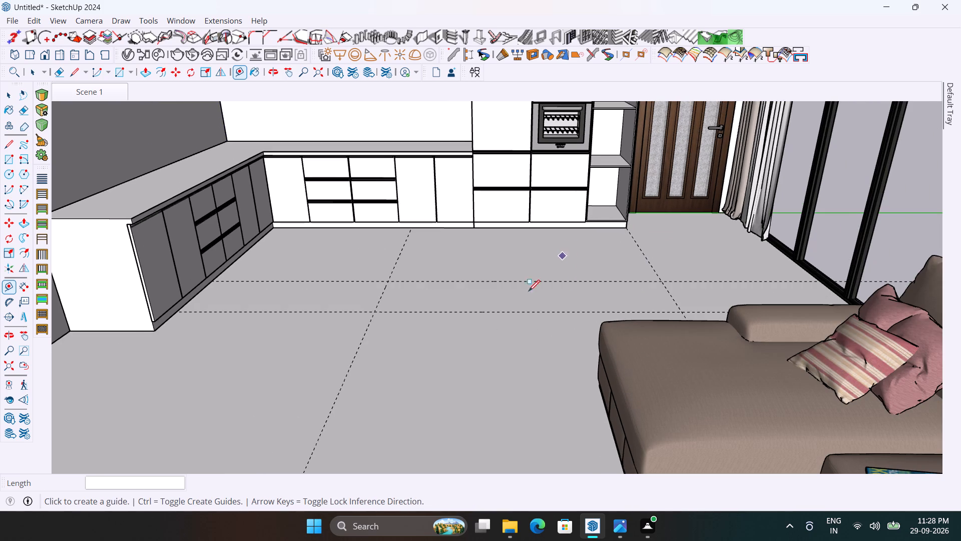
{"action": "scroll", "coordinate": [447, 315], "scroll_direction": "up", "scroll_amount": 3}
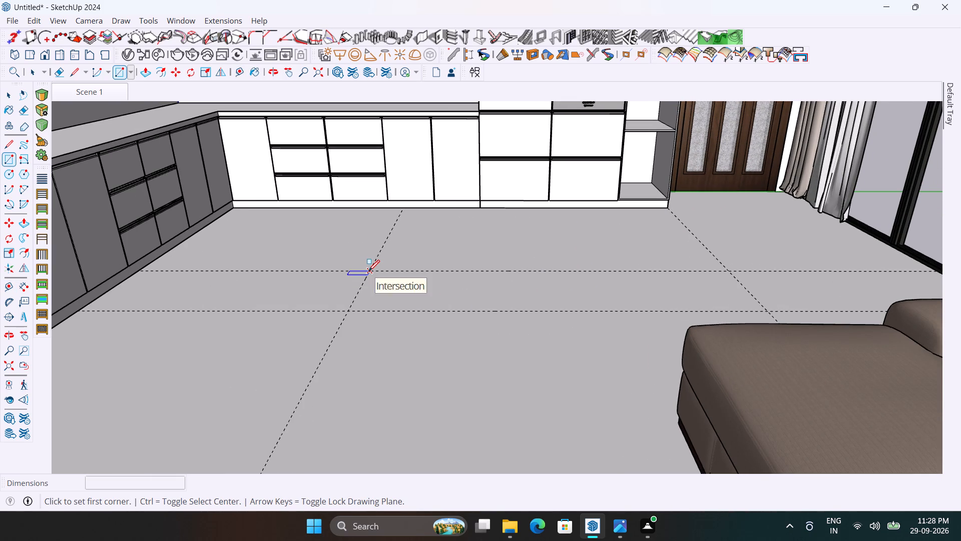
{"action": "left_click", "coordinate": [368, 271]}
{"action": "scroll", "coordinate": [632, 304], "scroll_direction": "down", "scroll_amount": 1}
{"action": "middle_click_drag", "start_coordinate": [632, 304], "coordinate": [635, 338]}
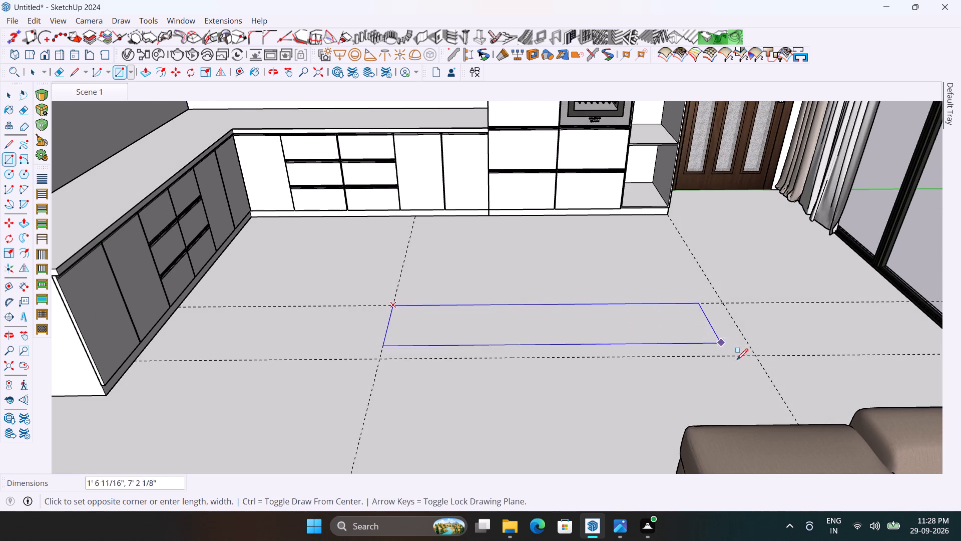
{"action": "left_click", "coordinate": [753, 355]}
Extrude the island's base rectangle up 2' 9", level with the side cabinets' countertop.
{"action": "scroll", "coordinate": [589, 332], "scroll_direction": "down", "scroll_amount": 3}
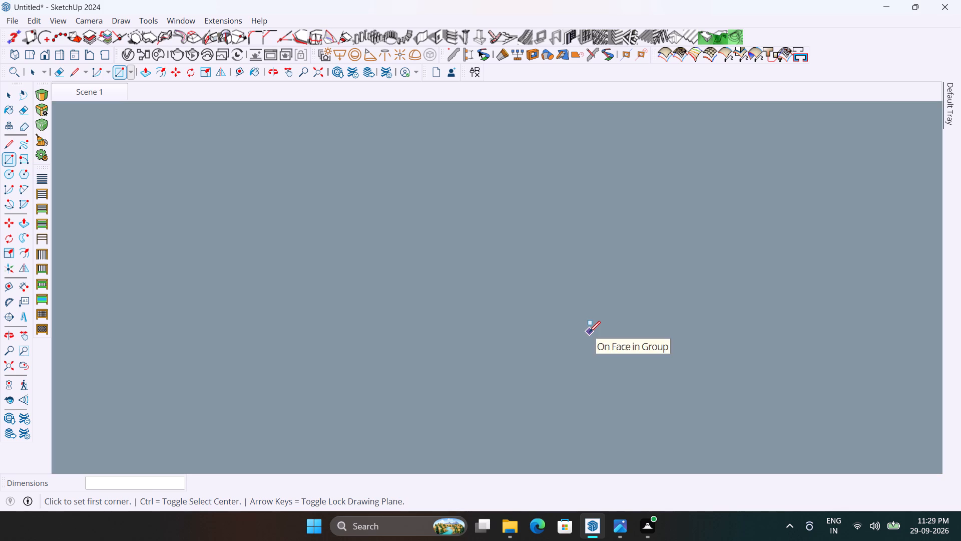
{"action": "middle_click_drag", "start_coordinate": [589, 332], "coordinate": [586, 289]}
{"action": "key", "text": "space"}
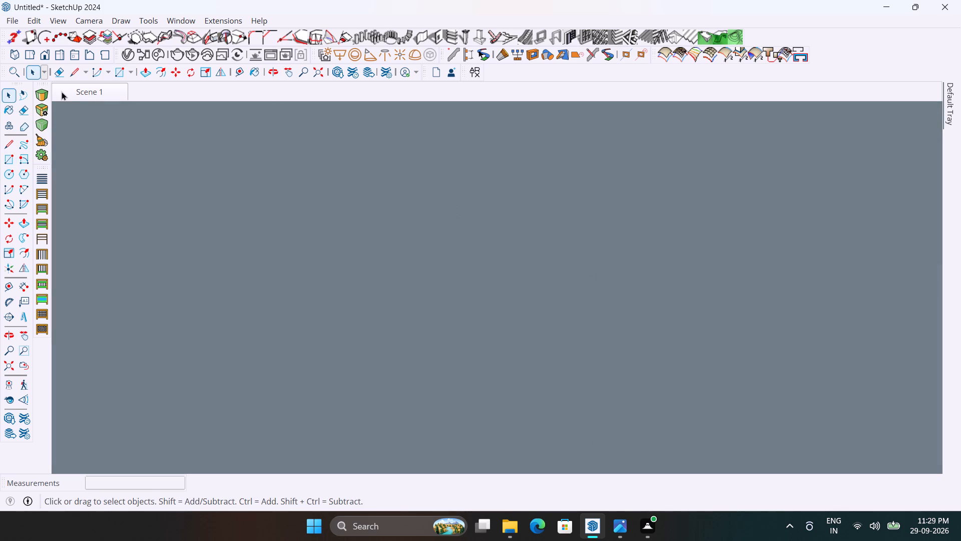
{"action": "left_click", "coordinate": [61, 91]}
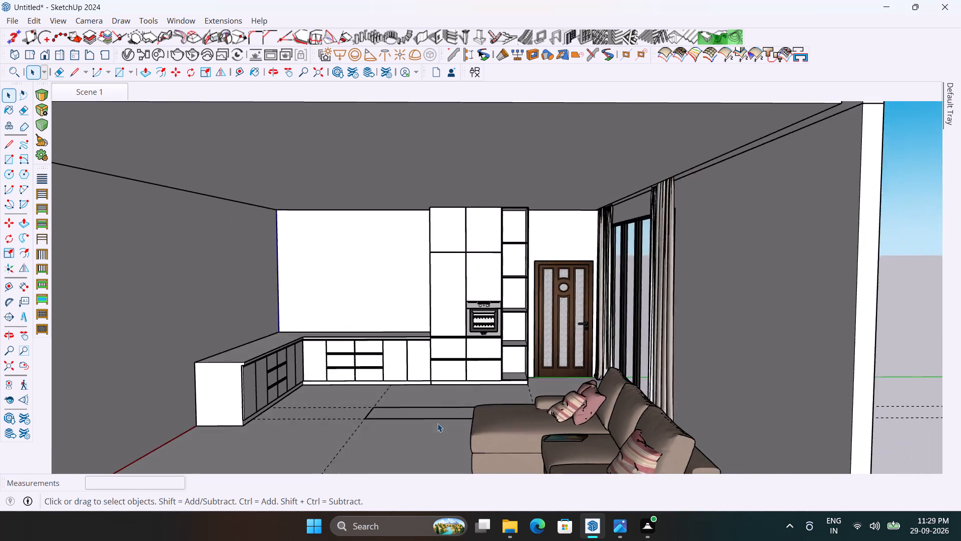
{"action": "middle_click_drag", "start_coordinate": [437, 424], "coordinate": [510, 447]}
{"action": "scroll", "coordinate": [420, 434], "scroll_direction": "up", "scroll_amount": 3}
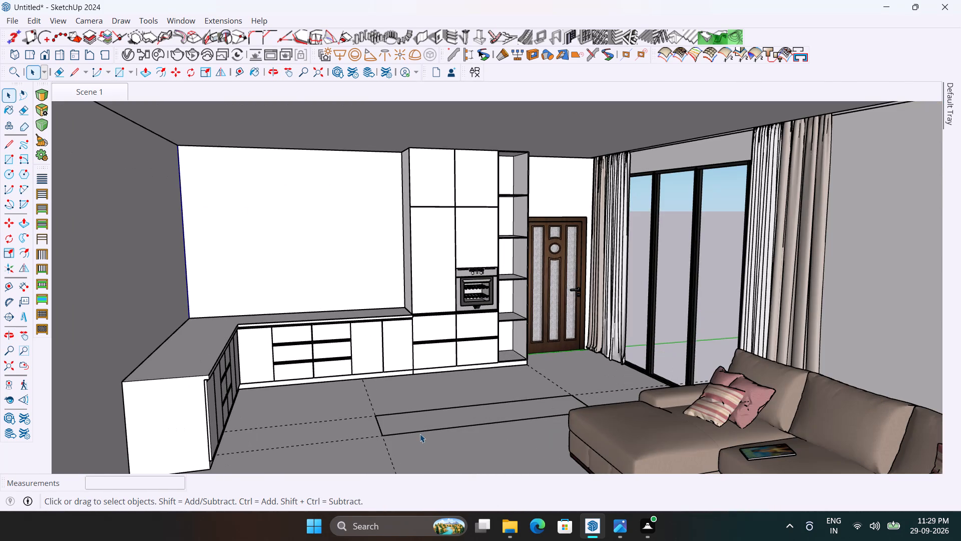
{"action": "key", "text": "p"}
{"action": "left_click", "coordinate": [413, 422]}
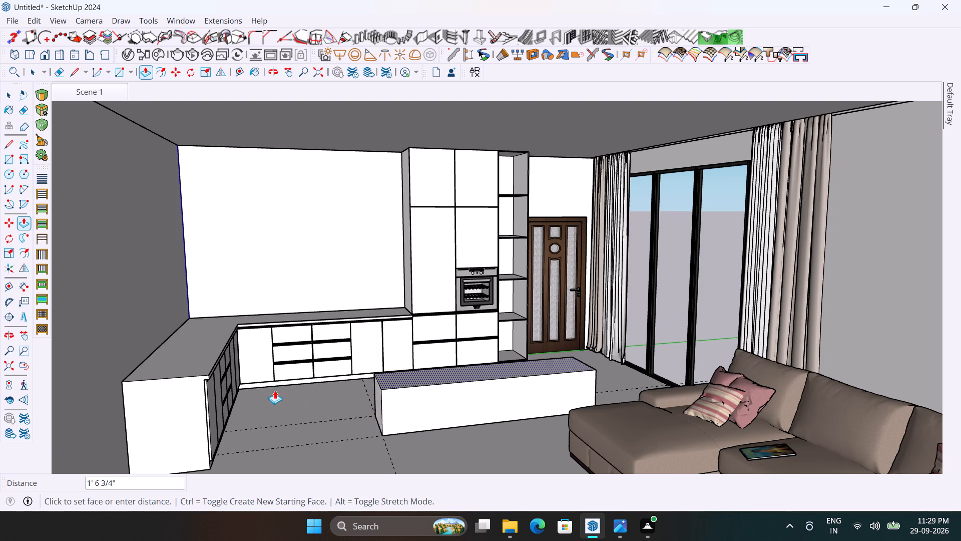
{"action": "left_click", "coordinate": [205, 376]}
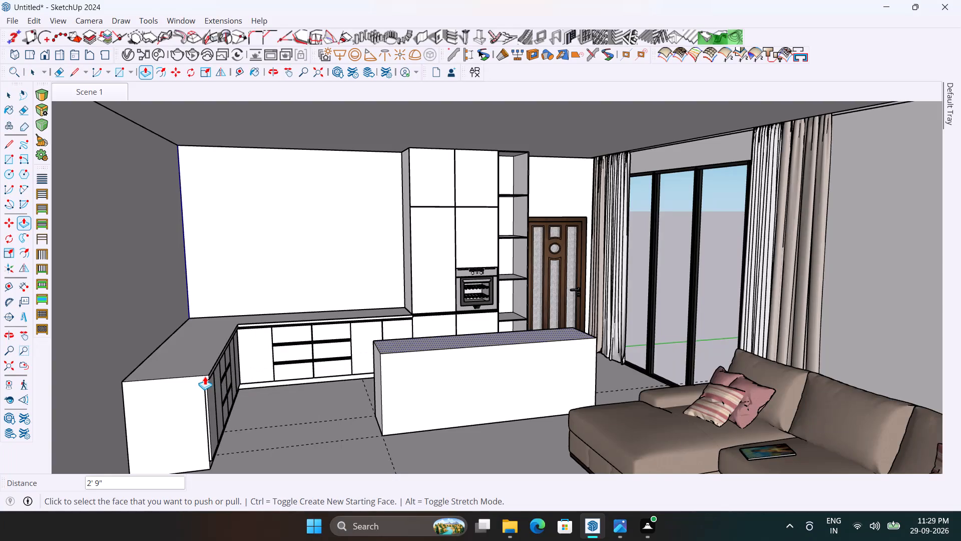
{"action": "scroll", "coordinate": [455, 405], "scroll_direction": "up", "scroll_amount": 2}
{"action": "key", "text": "space"}
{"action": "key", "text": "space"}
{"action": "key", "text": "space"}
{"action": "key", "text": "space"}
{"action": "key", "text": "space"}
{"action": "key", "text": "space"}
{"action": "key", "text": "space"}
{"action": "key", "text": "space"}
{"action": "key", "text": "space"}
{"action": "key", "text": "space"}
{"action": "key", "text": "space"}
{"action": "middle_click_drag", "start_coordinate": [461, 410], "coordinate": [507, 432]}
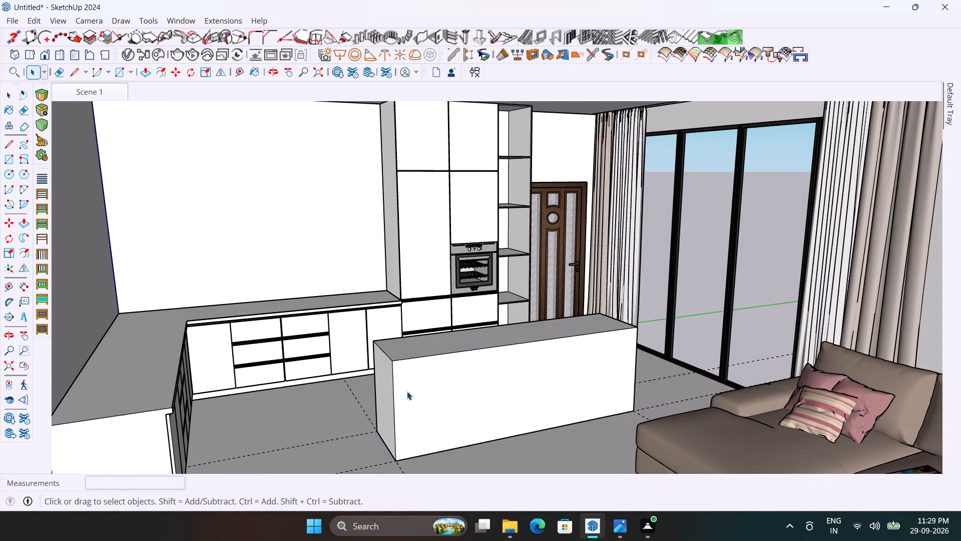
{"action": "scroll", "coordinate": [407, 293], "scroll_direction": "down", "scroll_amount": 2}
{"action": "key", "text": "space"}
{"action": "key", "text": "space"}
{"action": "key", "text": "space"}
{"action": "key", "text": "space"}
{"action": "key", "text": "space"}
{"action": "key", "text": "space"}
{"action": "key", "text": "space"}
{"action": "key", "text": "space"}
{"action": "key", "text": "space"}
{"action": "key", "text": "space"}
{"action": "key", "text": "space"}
Offset the outline of the island's long sofa-side face inward by 1.5".
{"action": "scroll", "coordinate": [408, 392], "scroll_direction": "up", "scroll_amount": 1}
{"action": "middle_click_drag", "start_coordinate": [423, 402], "coordinate": [450, 418]}
{"action": "scroll", "coordinate": [433, 404], "scroll_direction": "up", "scroll_amount": 3}
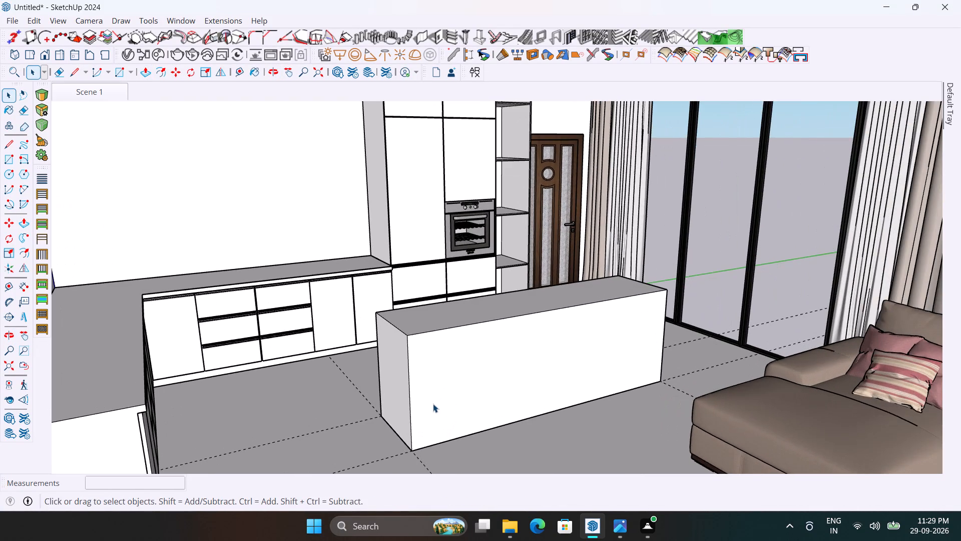
{"action": "key", "text": "f"}
{"action": "left_click", "coordinate": [415, 392]}
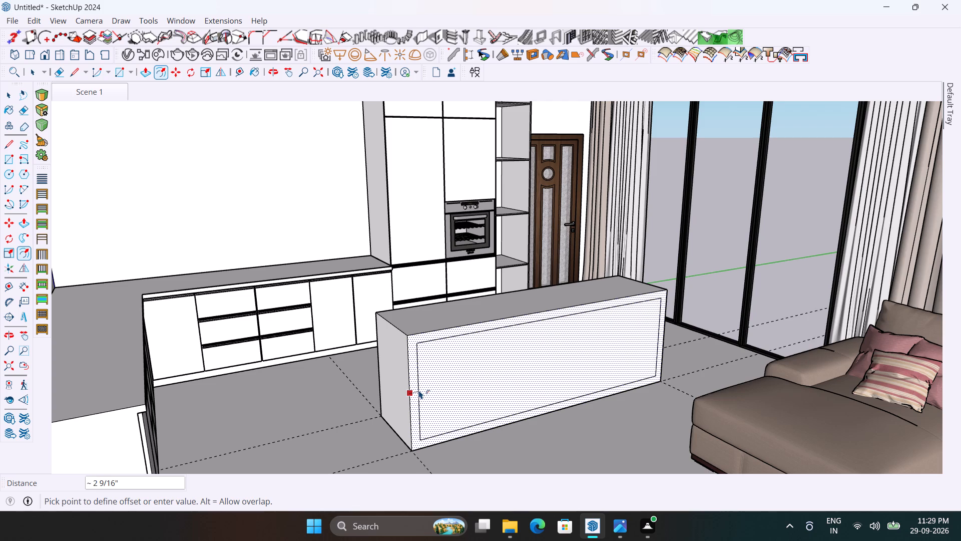
{"action": "type", "text": "1.5"}
{"action": "key", "text": "Return"}
{"action": "scroll", "coordinate": [437, 436], "scroll_direction": "up", "scroll_amount": 2}
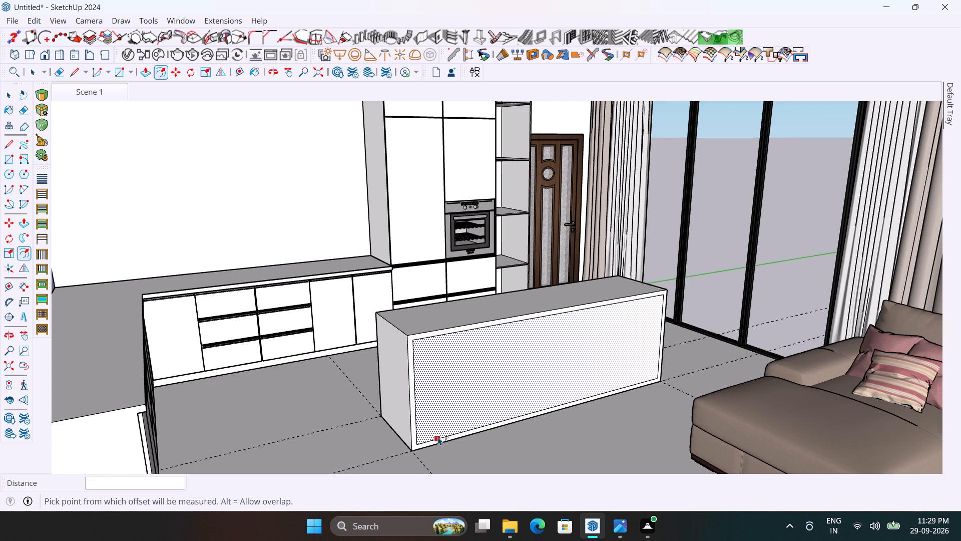
{"action": "scroll", "coordinate": [438, 437], "scroll_direction": "up", "scroll_amount": 3}
{"action": "scroll", "coordinate": [441, 348], "scroll_direction": "down", "scroll_amount": 3}
{"action": "scroll", "coordinate": [404, 458], "scroll_direction": "up", "scroll_amount": 3}
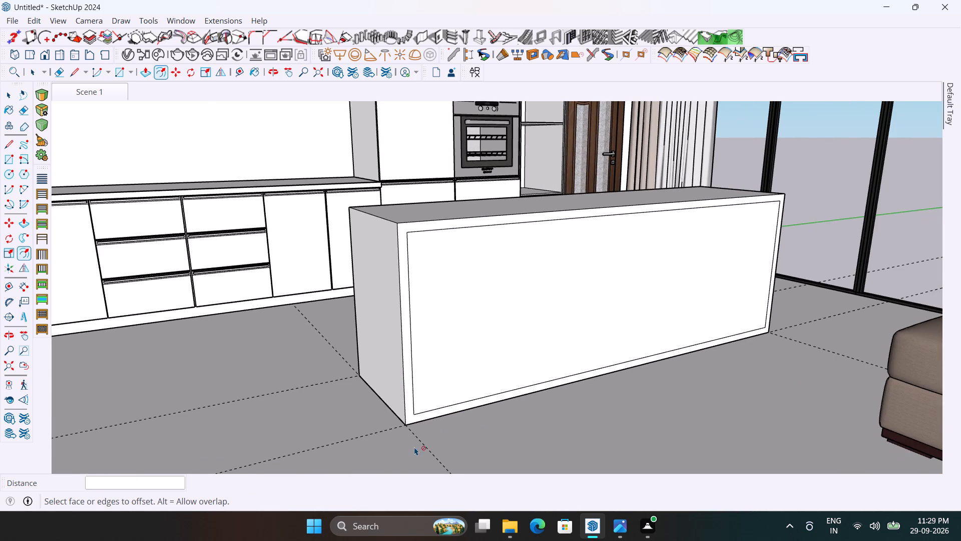
Delete the offset outline's bottom edge on the island face and extend both of its vertical edges down to the floor line.
{"action": "key", "text": "space"}
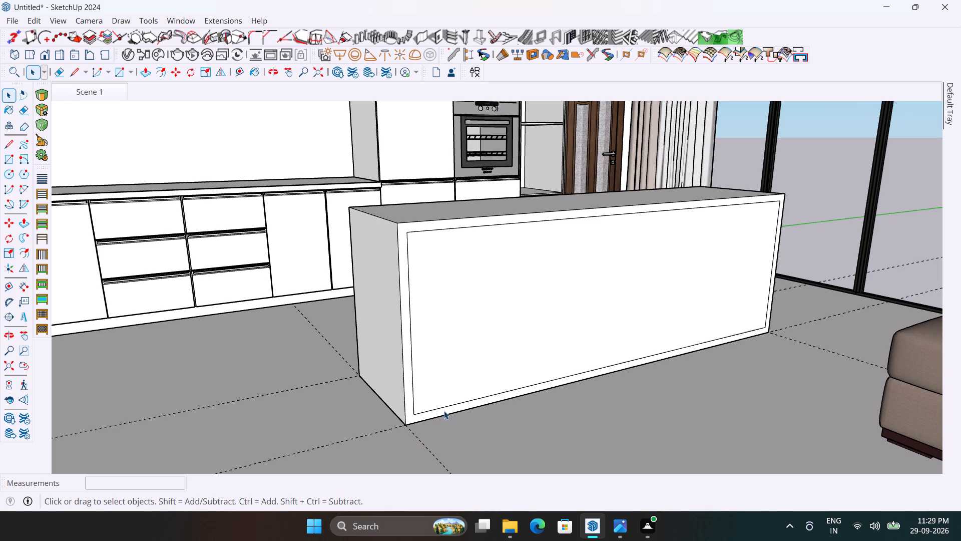
{"action": "left_click", "coordinate": [449, 405]}
{"action": "key", "text": "Delete"}
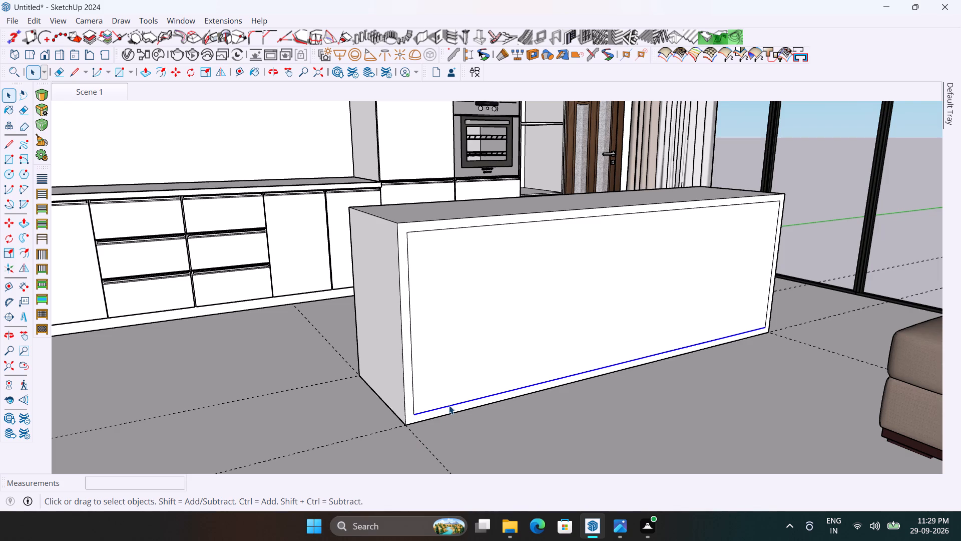
{"action": "key", "text": "l"}
{"action": "scroll", "coordinate": [402, 441], "scroll_direction": "up", "scroll_amount": 7}
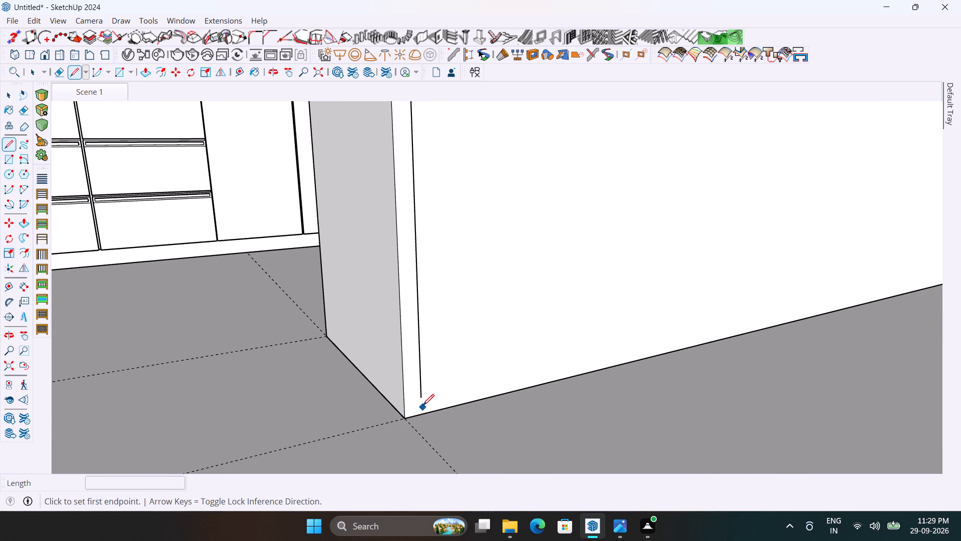
{"action": "left_click", "coordinate": [423, 400]}
{"action": "left_click", "coordinate": [424, 414]}
{"action": "scroll", "coordinate": [261, 422], "scroll_direction": "down", "scroll_amount": 3}
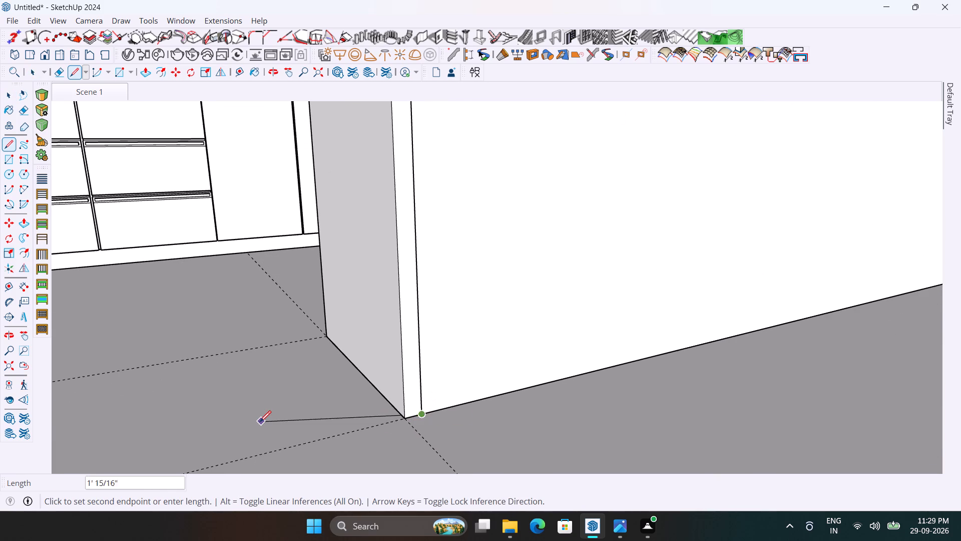
{"action": "scroll", "coordinate": [260, 422], "scroll_direction": "down", "scroll_amount": 3}
{"action": "key", "text": "Escape"}
{"action": "scroll", "coordinate": [851, 320], "scroll_direction": "up", "scroll_amount": 2}
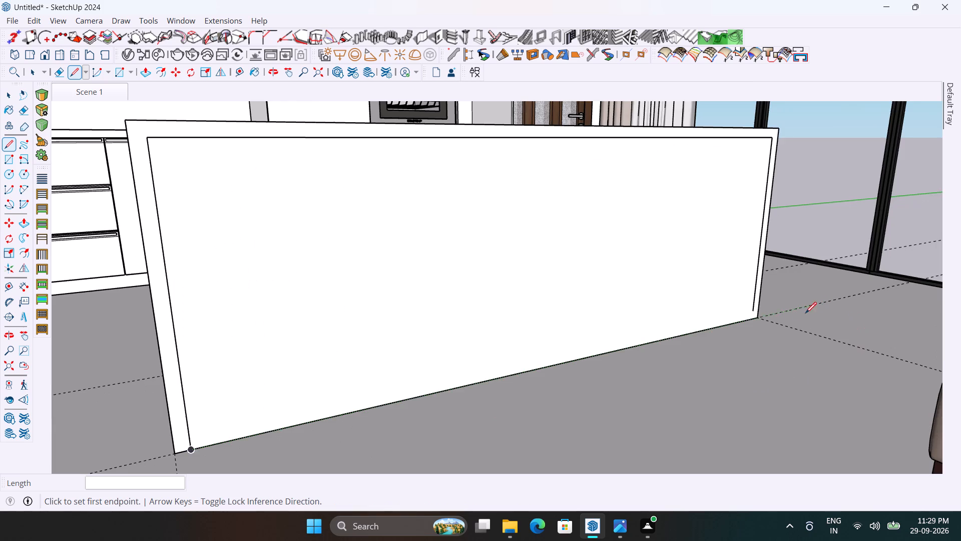
{"action": "scroll", "coordinate": [792, 320], "scroll_direction": "up", "scroll_amount": 3}
{"action": "left_click", "coordinate": [739, 311]}
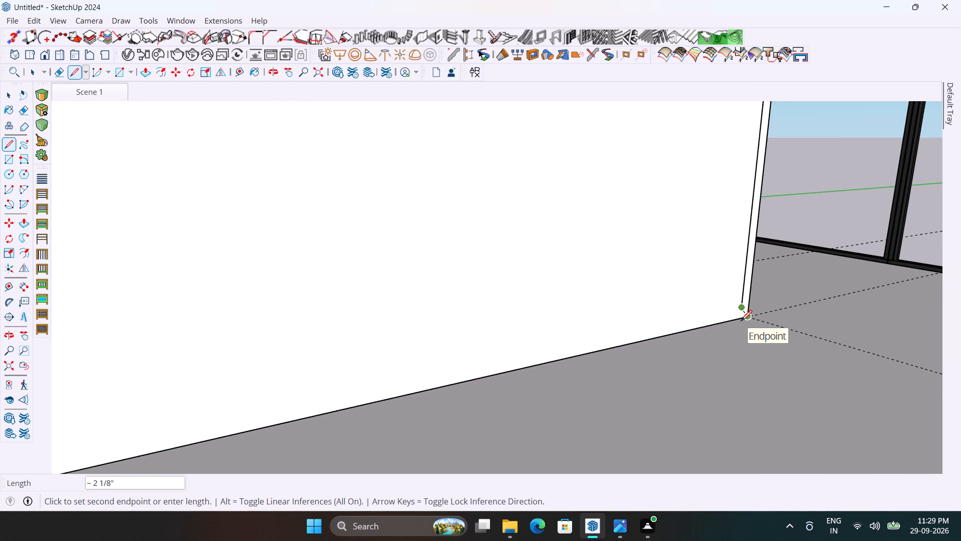
{"action": "left_click", "coordinate": [739, 322]}
{"action": "scroll", "coordinate": [732, 323], "scroll_direction": "down", "scroll_amount": 6}
{"action": "key", "text": "space"}
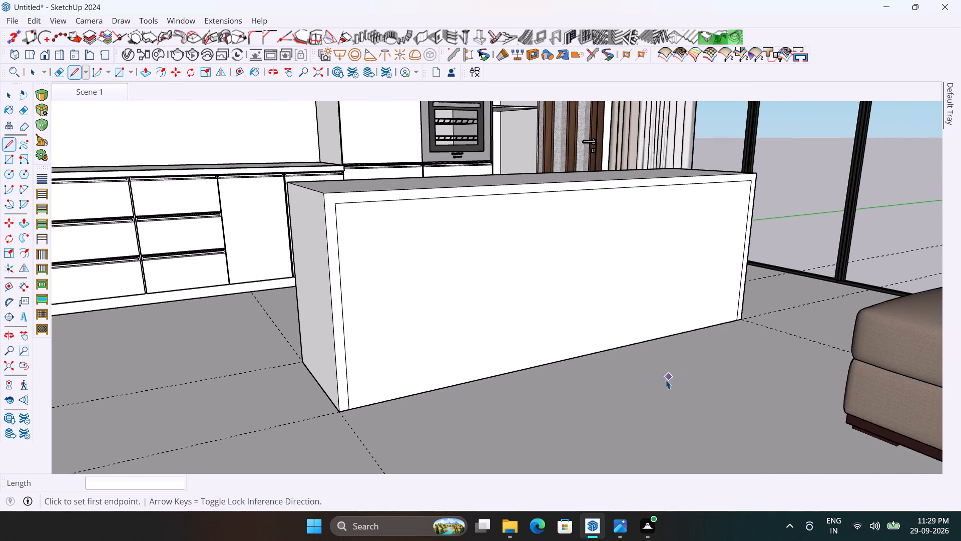
Push the island's inner sofa-side face inward 6" to recess it behind the top and end panels.
{"action": "scroll", "coordinate": [634, 368], "scroll_direction": "down", "scroll_amount": 4}
{"action": "key", "text": "p"}
{"action": "middle_click_drag", "start_coordinate": [634, 375], "coordinate": [642, 399]}
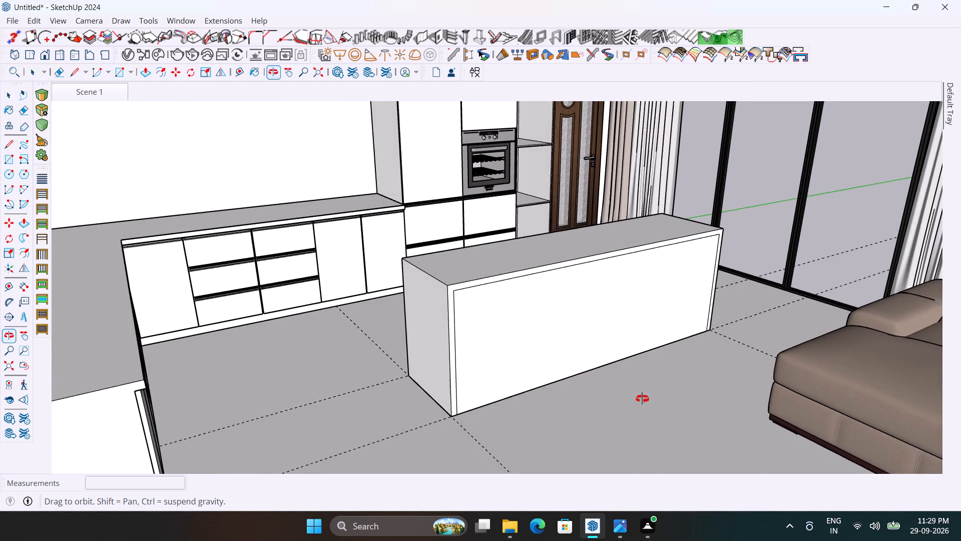
{"action": "middle_click_drag", "start_coordinate": [642, 399], "coordinate": [648, 416]}
{"action": "left_click", "coordinate": [605, 339]}
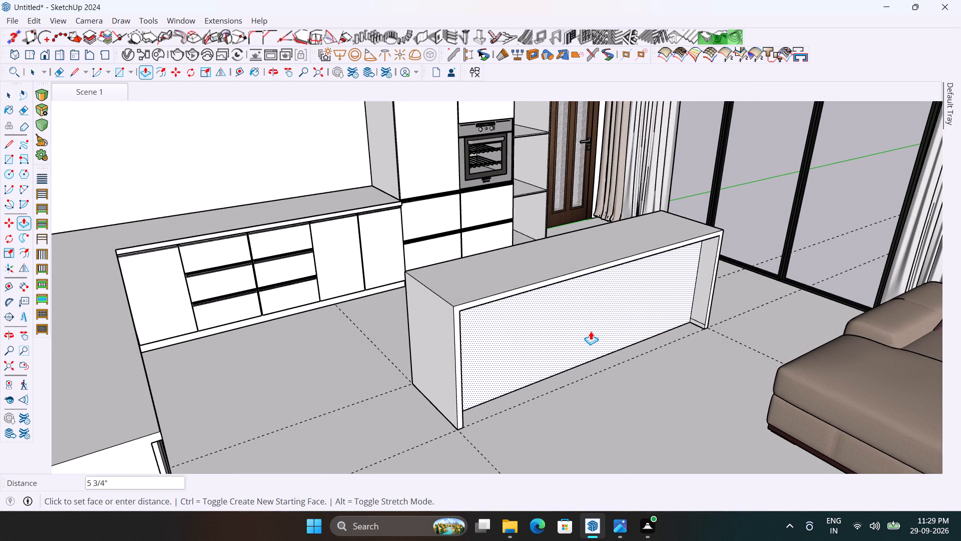
{"action": "key", "text": "6"}
{"action": "key", "text": "Return"}
Erase the leftover short edges near the floor on the inner sides of both island end panels.
{"action": "scroll", "coordinate": [744, 324], "scroll_direction": "up", "scroll_amount": 2}
{"action": "key", "text": "e"}
{"action": "scroll", "coordinate": [679, 325], "scroll_direction": "up", "scroll_amount": 3}
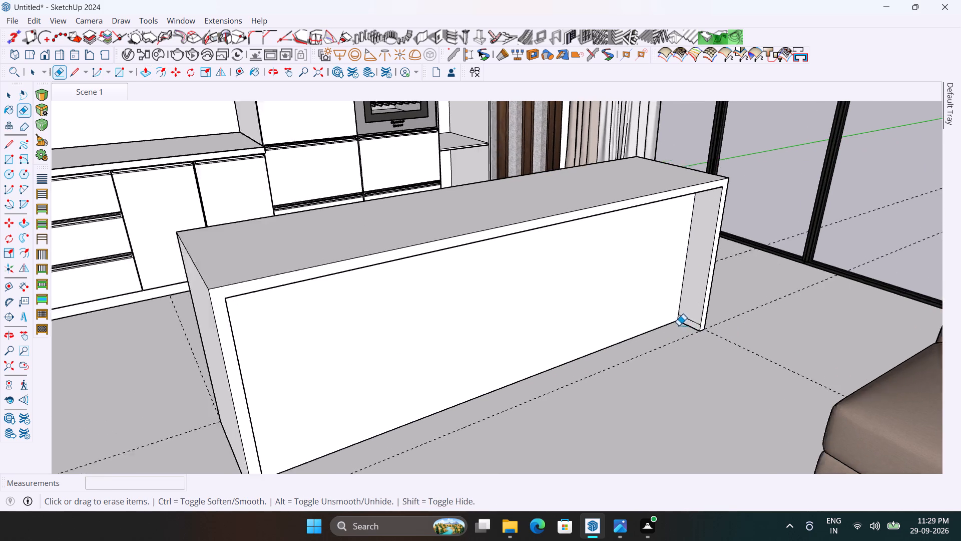
{"action": "scroll", "coordinate": [679, 325], "scroll_direction": "up", "scroll_amount": 1}
{"action": "left_click", "coordinate": [694, 317]}
{"action": "scroll", "coordinate": [695, 317], "scroll_direction": "down", "scroll_amount": 5}
{"action": "middle_click_drag", "start_coordinate": [613, 413], "coordinate": [389, 423]}
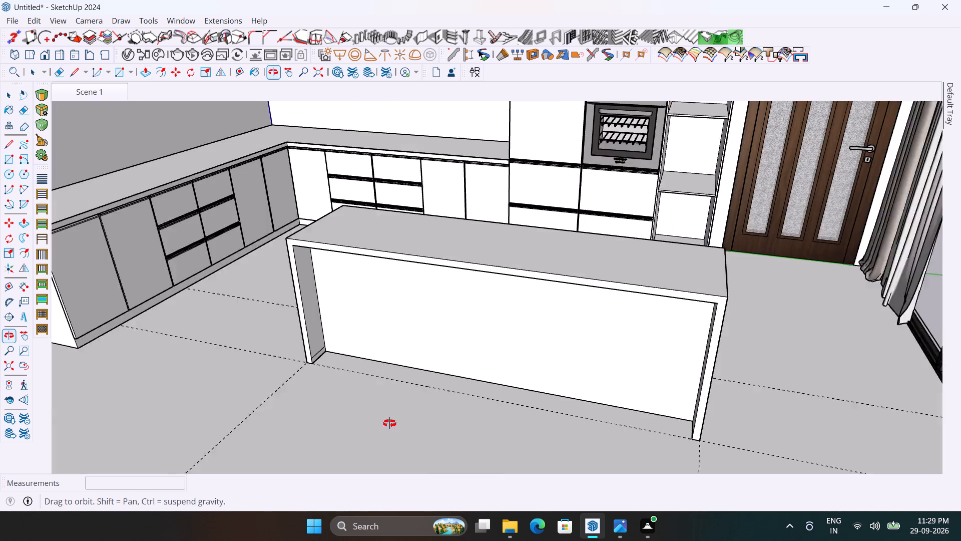
{"action": "middle_click_drag", "start_coordinate": [389, 423], "coordinate": [378, 416]}
{"action": "scroll", "coordinate": [323, 335], "scroll_direction": "up", "scroll_amount": 3}
{"action": "left_click", "coordinate": [318, 345]}
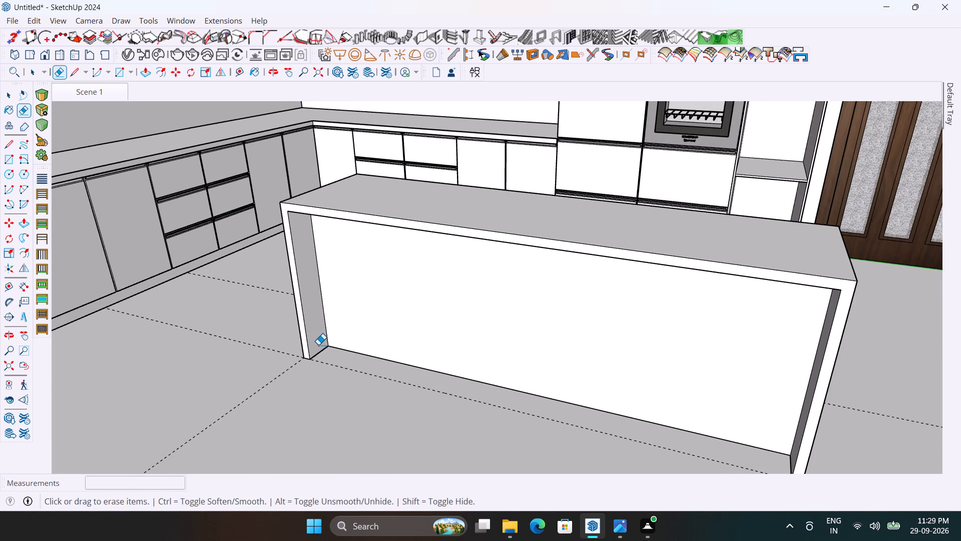
{"action": "scroll", "coordinate": [345, 382], "scroll_direction": "down", "scroll_amount": 3}
Select the whole island geometry and make it a group.
{"action": "middle_click_drag", "start_coordinate": [390, 400], "coordinate": [443, 286]}
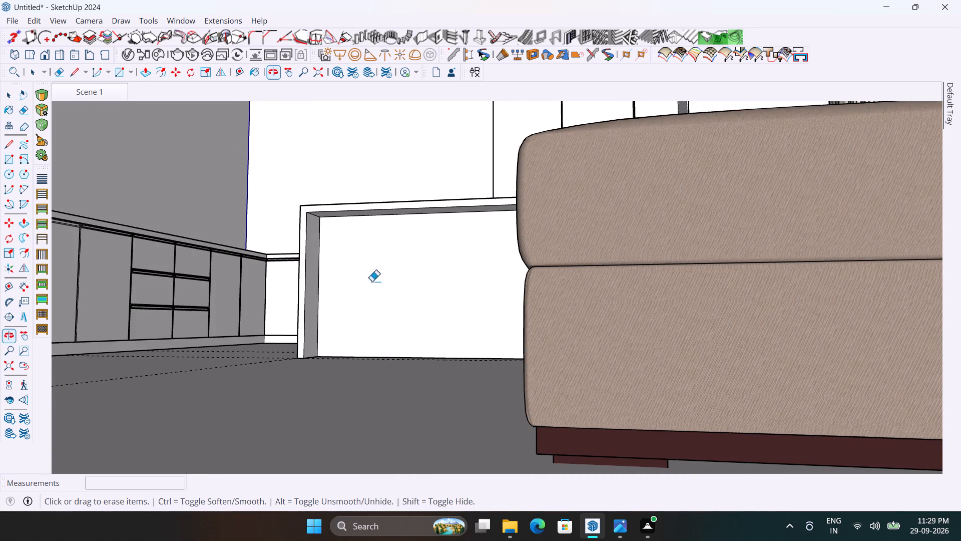
{"action": "scroll", "coordinate": [255, 268], "scroll_direction": "up", "scroll_amount": 3}
{"action": "key", "text": "space"}
{"action": "scroll", "coordinate": [363, 272], "scroll_direction": "up", "scroll_amount": 2}
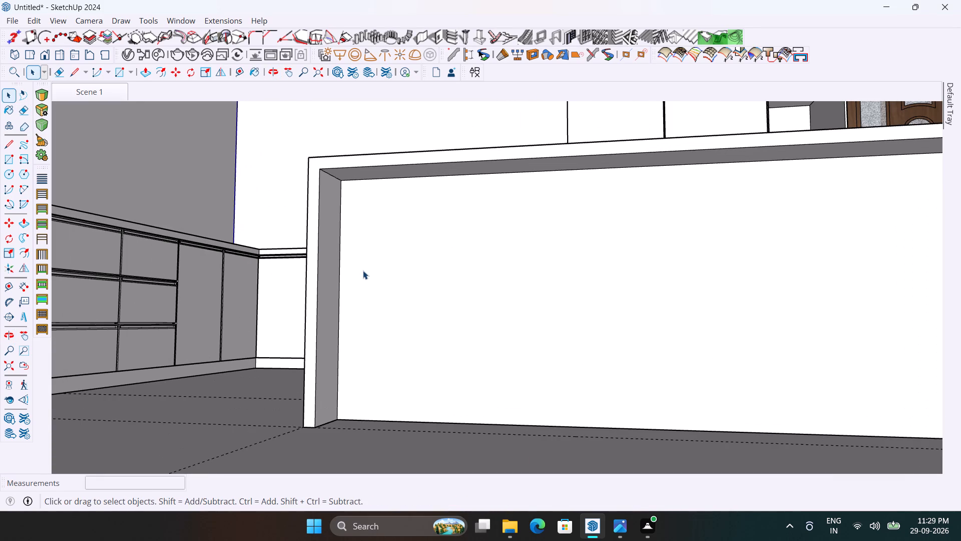
{"action": "triple_click", "coordinate": [363, 270]}
{"action": "right_click", "coordinate": [363, 270]}
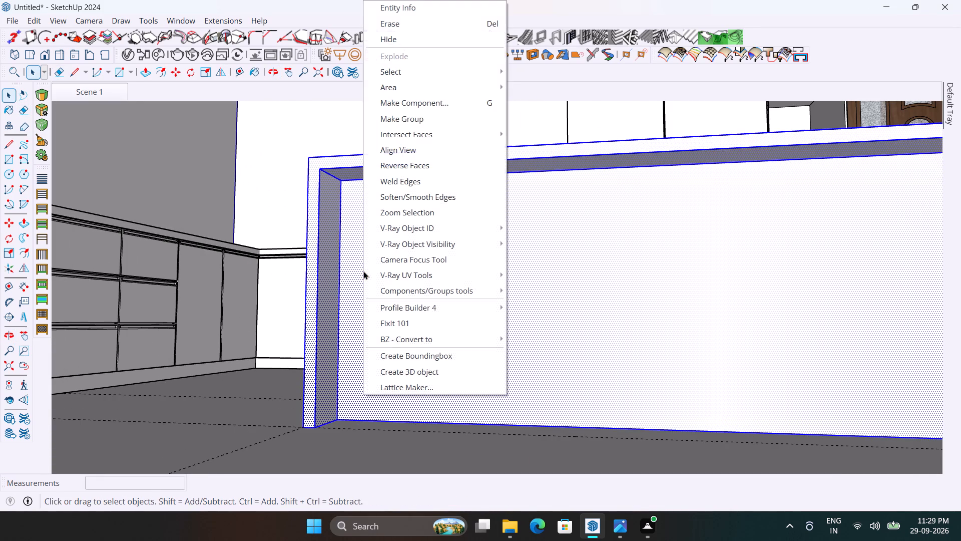
{"action": "left_click", "coordinate": [406, 117]}
Draw a narrow vertical rectangle about 13/16" by 2' 7 1/2" on the island's recessed face, against the end panel nearest the side cabinets.
{"action": "scroll", "coordinate": [363, 174], "scroll_direction": "down", "scroll_amount": 3}
{"action": "key", "text": "e"}
{"action": "scroll", "coordinate": [356, 220], "scroll_direction": "up", "scroll_amount": 3}
{"action": "key", "text": "r"}
{"action": "scroll", "coordinate": [353, 202], "scroll_direction": "up", "scroll_amount": 2}
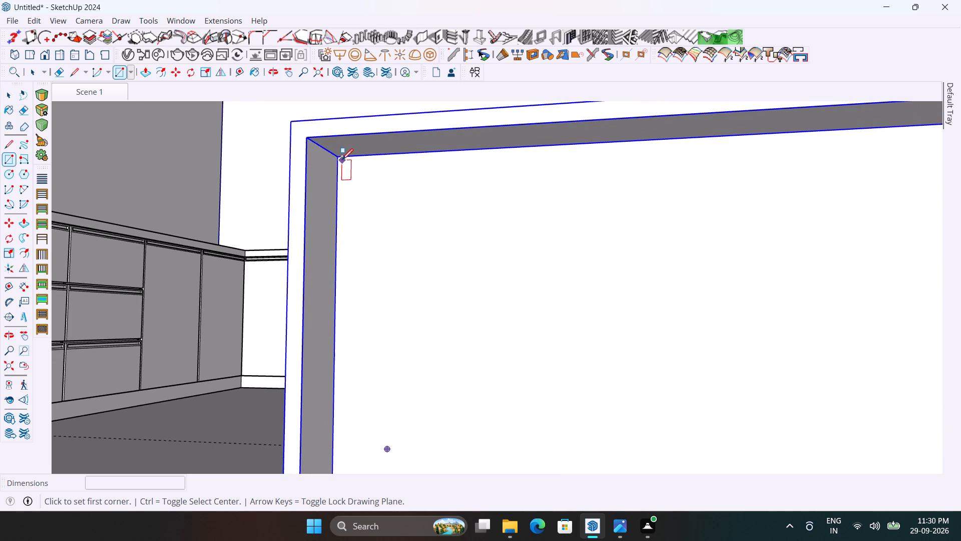
{"action": "left_click", "coordinate": [342, 160]}
{"action": "scroll", "coordinate": [386, 261], "scroll_direction": "down", "scroll_amount": 7}
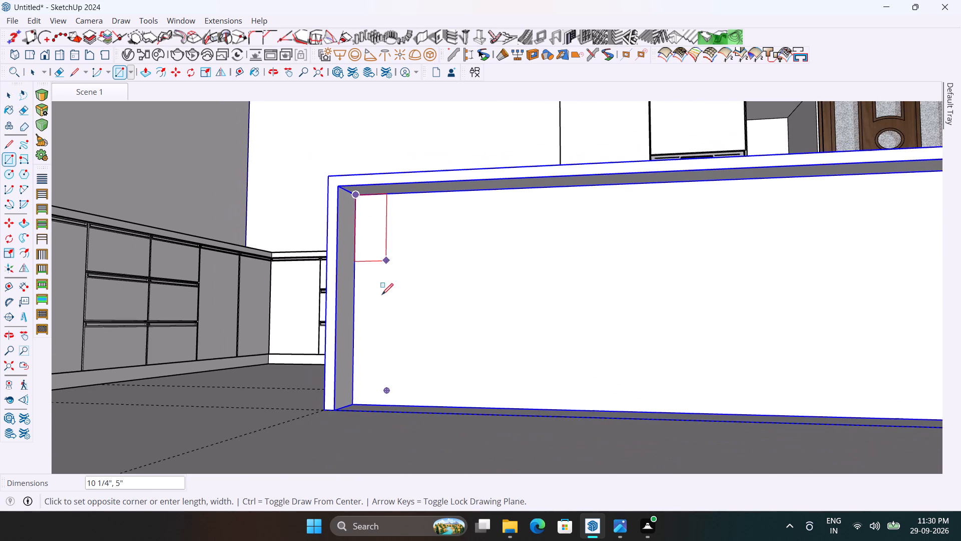
{"action": "scroll", "coordinate": [371, 440], "scroll_direction": "up", "scroll_amount": 6}
{"action": "scroll", "coordinate": [357, 401], "scroll_direction": "up", "scroll_amount": 4}
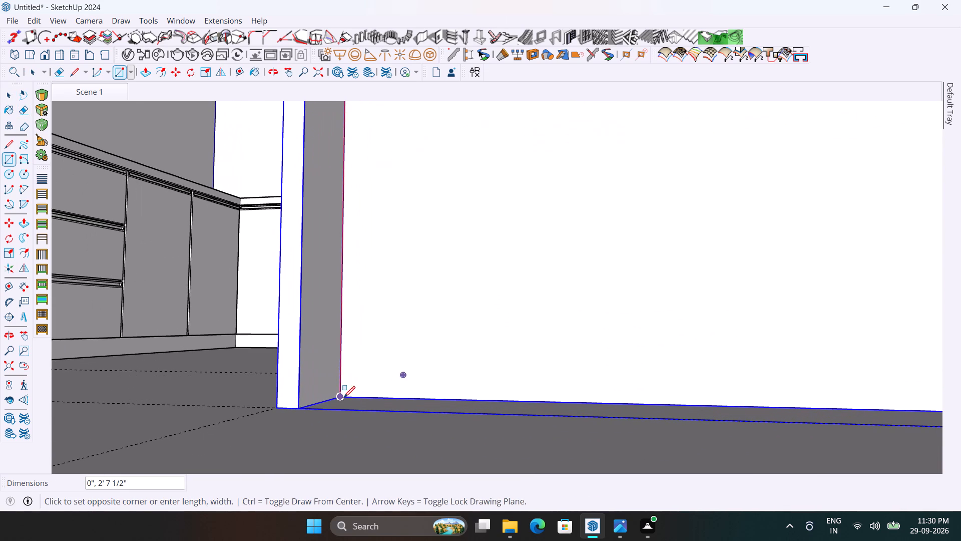
{"action": "scroll", "coordinate": [350, 398], "scroll_direction": "up", "scroll_amount": 3}
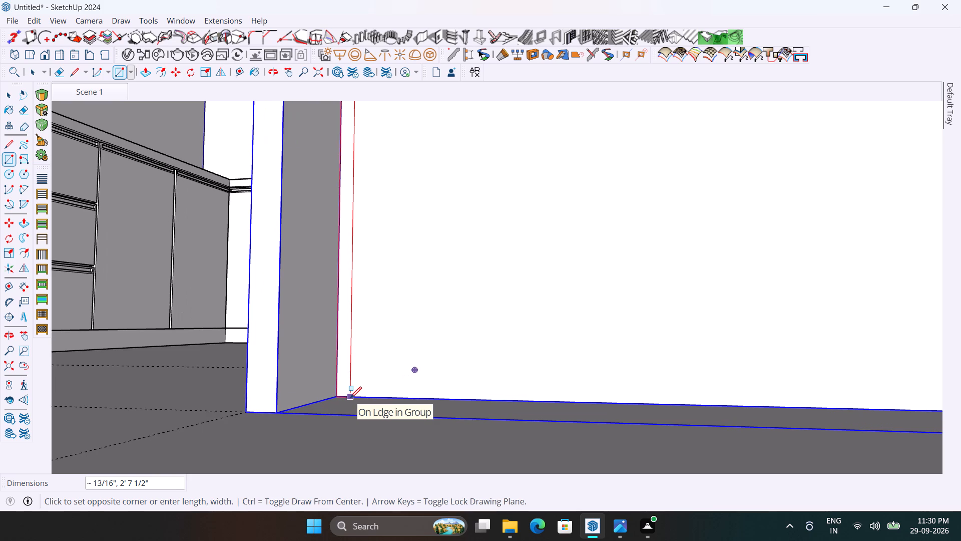
{"action": "left_click", "coordinate": [350, 398]}
{"action": "scroll", "coordinate": [350, 398], "scroll_direction": "down", "scroll_amount": 5}
{"action": "middle_click_drag", "start_coordinate": [350, 398], "coordinate": [325, 411]}
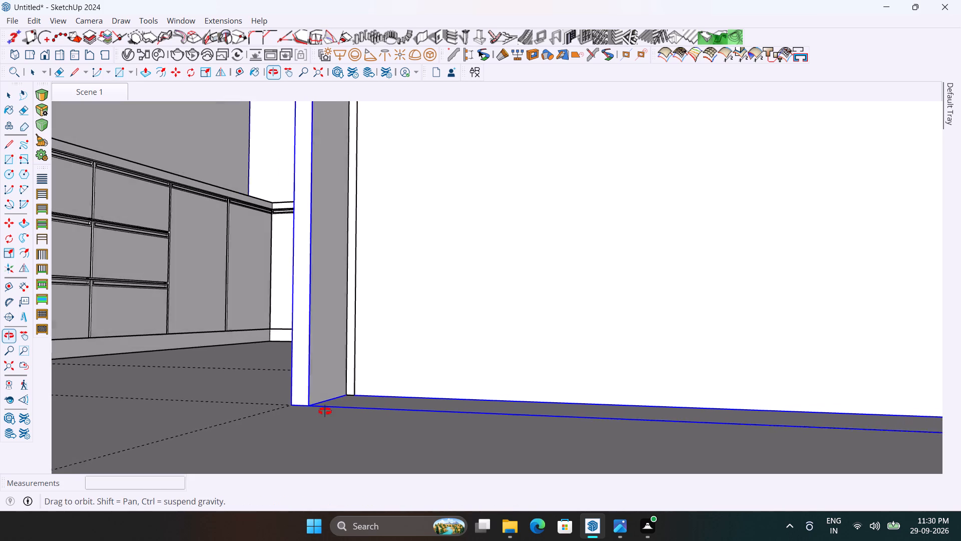
Push/Pull the narrow rectangle on the island's recessed face outward 7/8" to form a vertical slat.
{"action": "middle_click_drag", "start_coordinate": [325, 411], "coordinate": [317, 415]}
{"action": "key", "text": "p"}
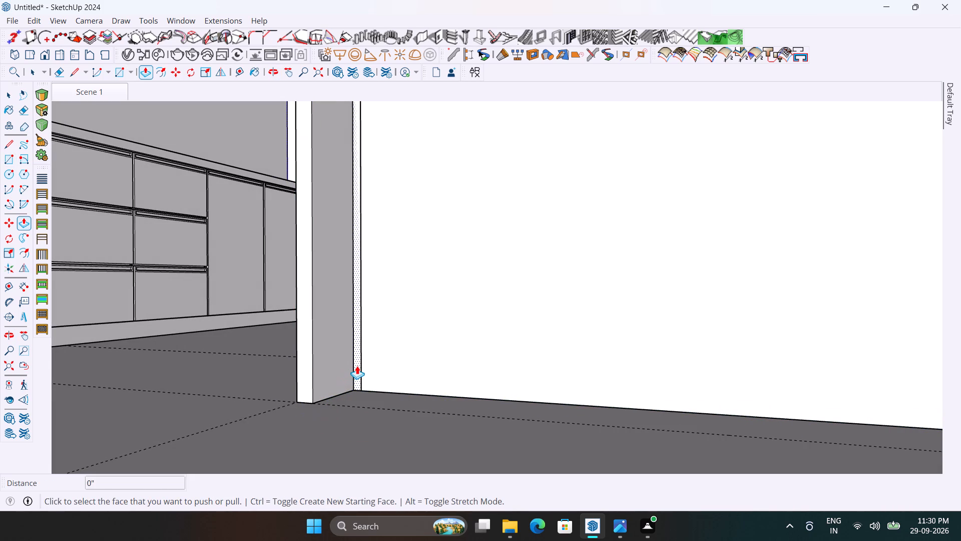
{"action": "left_click", "coordinate": [357, 366]}
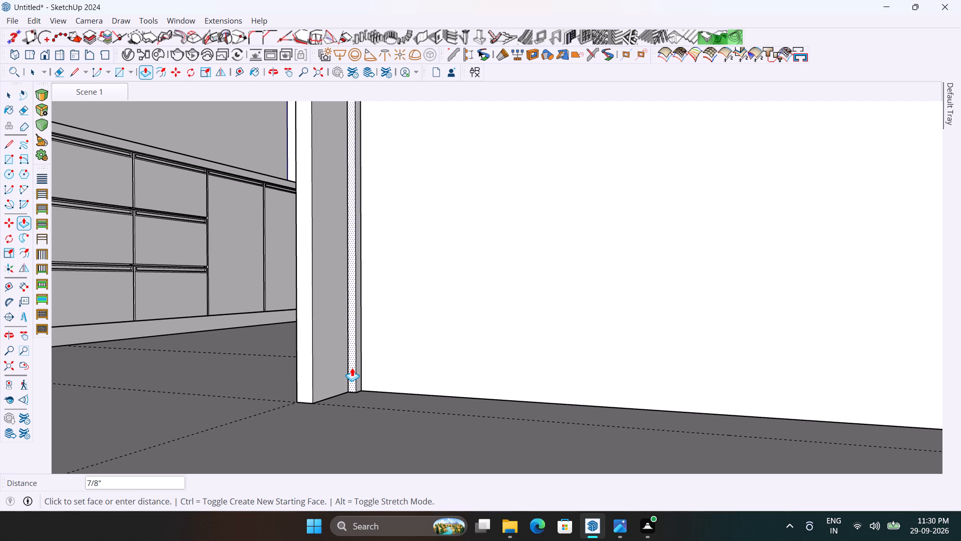
{"action": "left_click", "coordinate": [352, 368]}
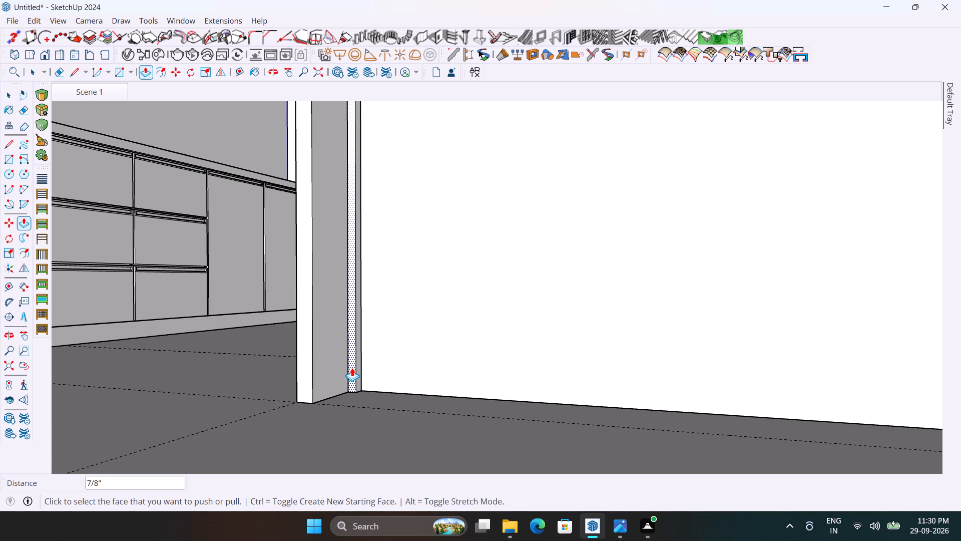
{"action": "scroll", "coordinate": [352, 368], "scroll_direction": "down", "scroll_amount": 4}
Select all the geometry of the vertical slat and make it a component.
{"action": "key", "text": "space"}
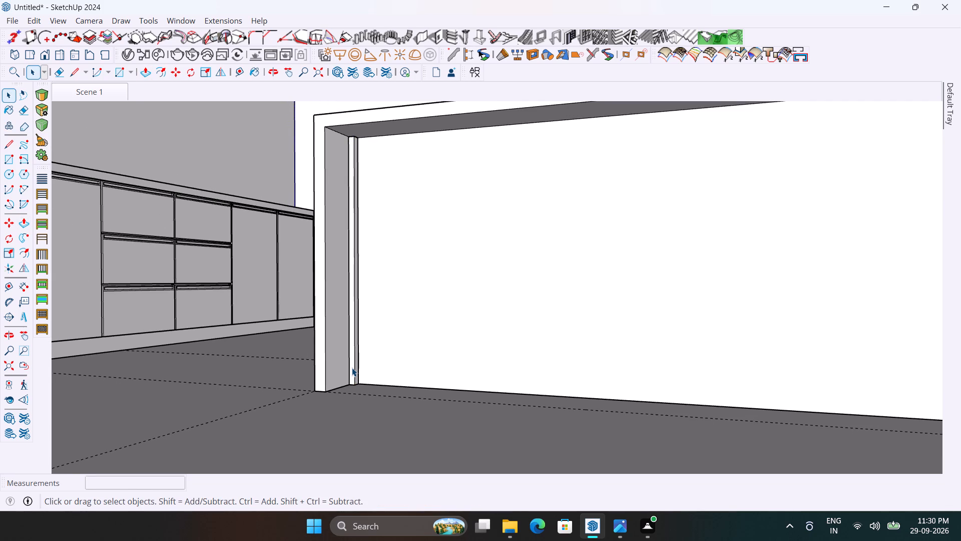
{"action": "double_click", "coordinate": [352, 368]}
{"action": "left_click", "coordinate": [352, 368]}
{"action": "left_click", "coordinate": [352, 368]}
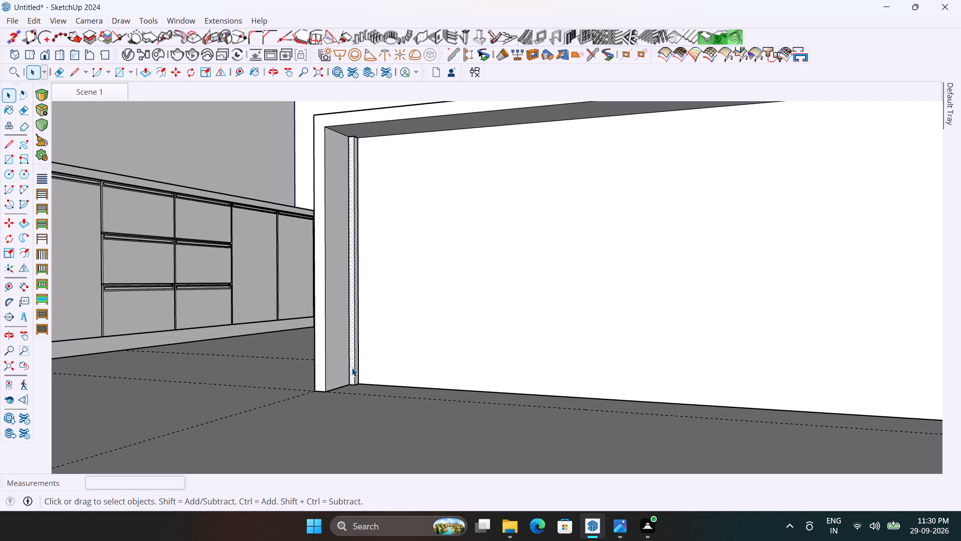
{"action": "double_click", "coordinate": [352, 368]}
{"action": "right_click", "coordinate": [352, 368]}
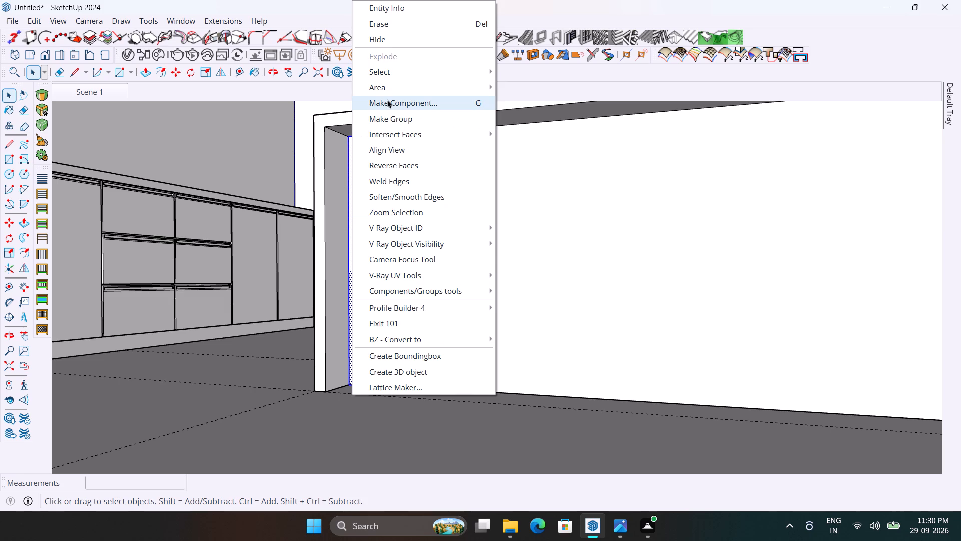
{"action": "left_click", "coordinate": [387, 99]}
{"action": "left_click", "coordinate": [497, 412]}
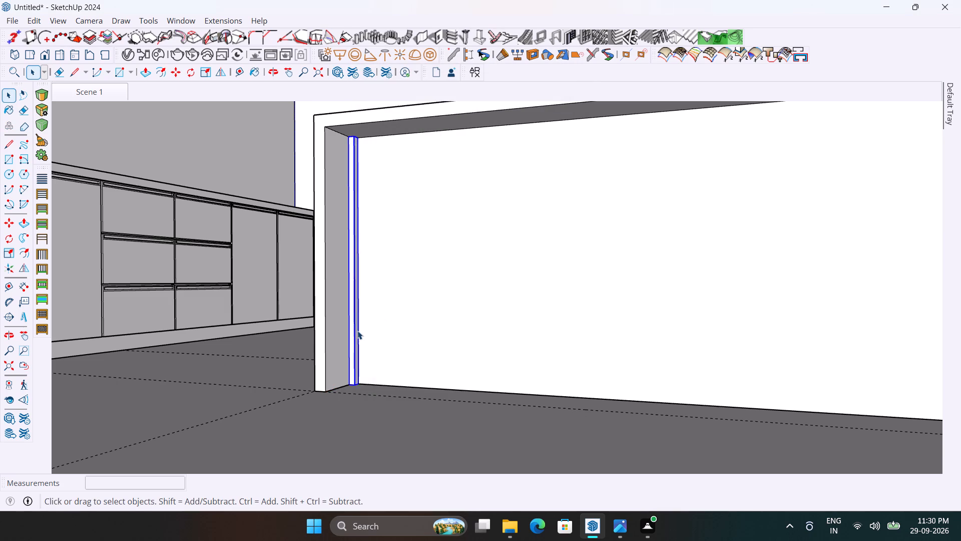
Copy the slat about 7' 5 3/16" along the island's recessed face to the inside of the opposite end panel.
{"action": "scroll", "coordinate": [357, 331], "scroll_direction": "up", "scroll_amount": 2}
{"action": "key", "text": "m"}
{"action": "scroll", "coordinate": [387, 414], "scroll_direction": "up", "scroll_amount": 7}
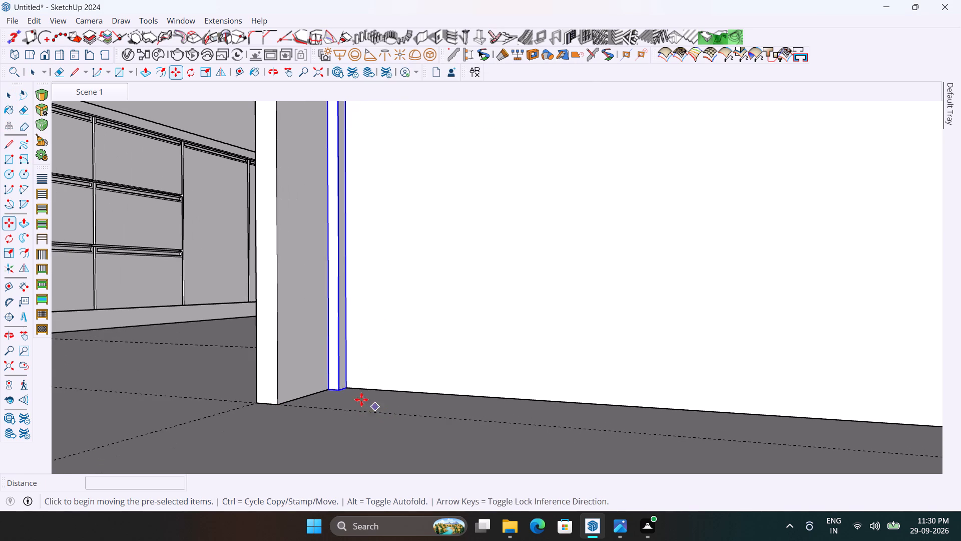
{"action": "left_click", "coordinate": [347, 388], "text": "ctrl"}
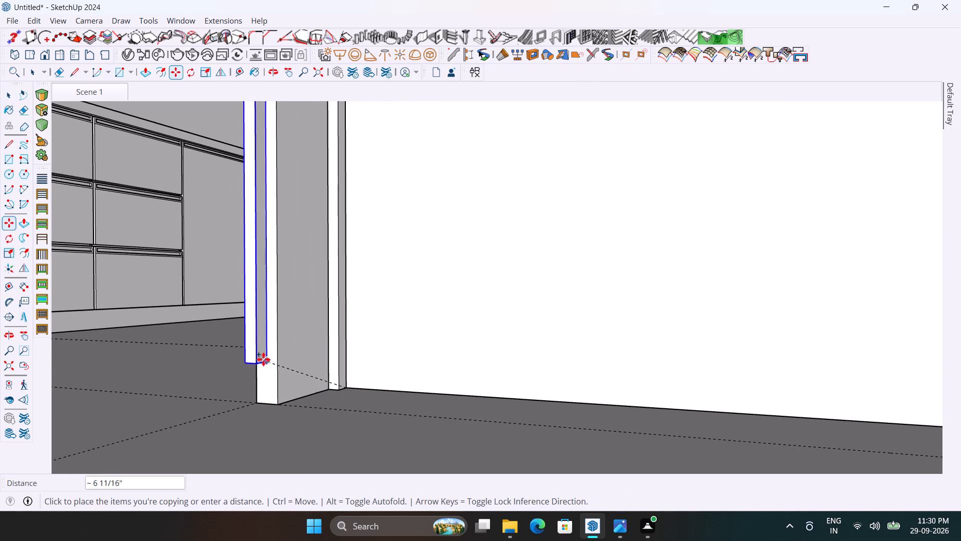
{"action": "scroll", "coordinate": [263, 359], "scroll_direction": "down", "scroll_amount": 4}
{"action": "scroll", "coordinate": [177, 350], "scroll_direction": "down", "scroll_amount": 11}
{"action": "scroll", "coordinate": [94, 349], "scroll_direction": "down", "scroll_amount": 4}
{"action": "scroll", "coordinate": [631, 339], "scroll_direction": "down", "scroll_amount": 2}
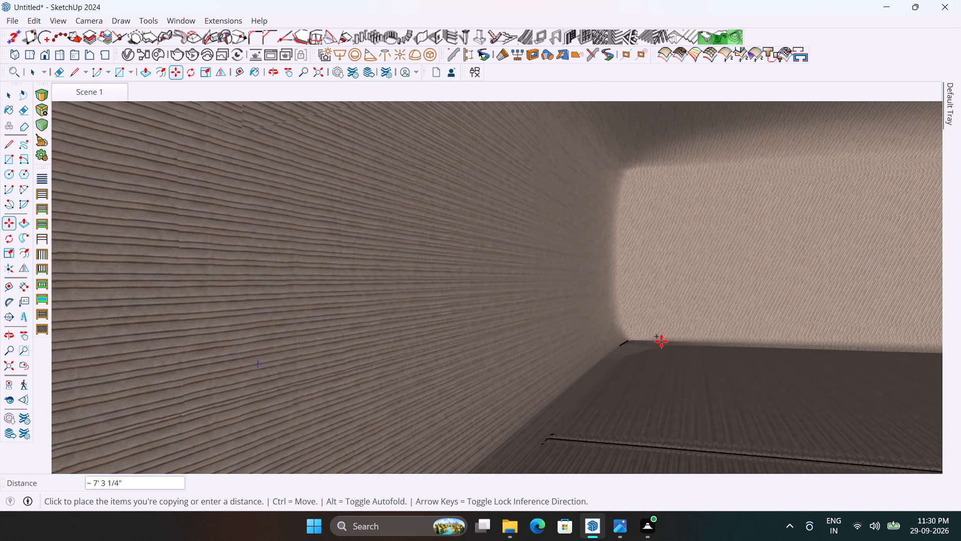
{"action": "scroll", "coordinate": [661, 341], "scroll_direction": "down", "scroll_amount": 14}
{"action": "scroll", "coordinate": [699, 325], "scroll_direction": "down", "scroll_amount": 10}
{"action": "scroll", "coordinate": [632, 321], "scroll_direction": "down", "scroll_amount": 6}
{"action": "scroll", "coordinate": [444, 328], "scroll_direction": "down", "scroll_amount": 5}
{"action": "scroll", "coordinate": [470, 248], "scroll_direction": "down", "scroll_amount": 5}
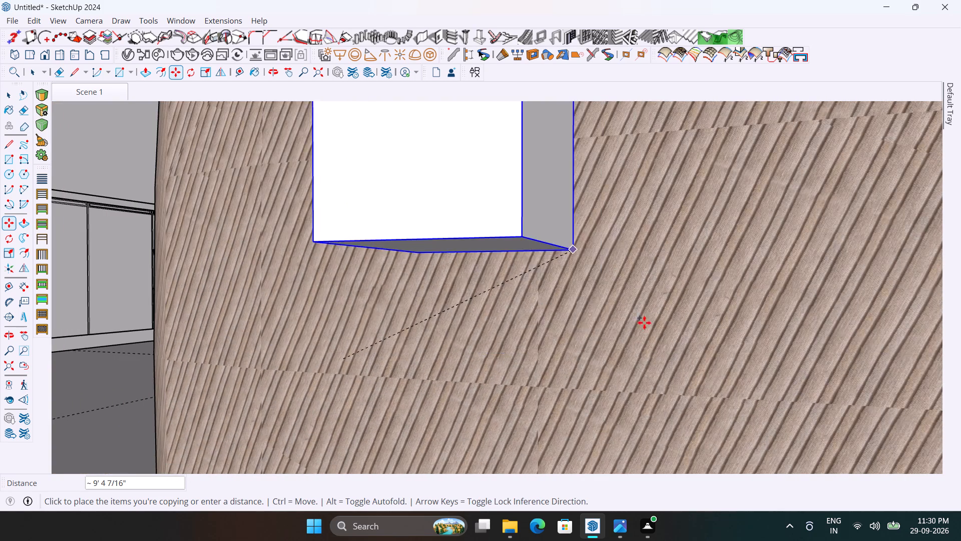
{"action": "scroll", "coordinate": [709, 309], "scroll_direction": "down", "scroll_amount": 5}
{"action": "middle_click_drag", "start_coordinate": [174, 321], "coordinate": [253, 347]}
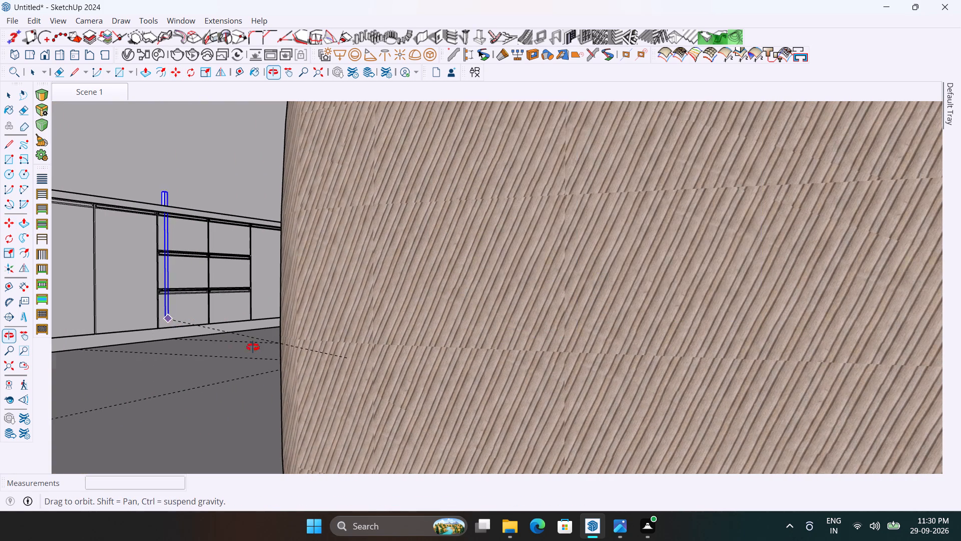
{"action": "middle_click_drag", "start_coordinate": [253, 347], "coordinate": [311, 361]}
{"action": "scroll", "coordinate": [906, 388], "scroll_direction": "up", "scroll_amount": 7}
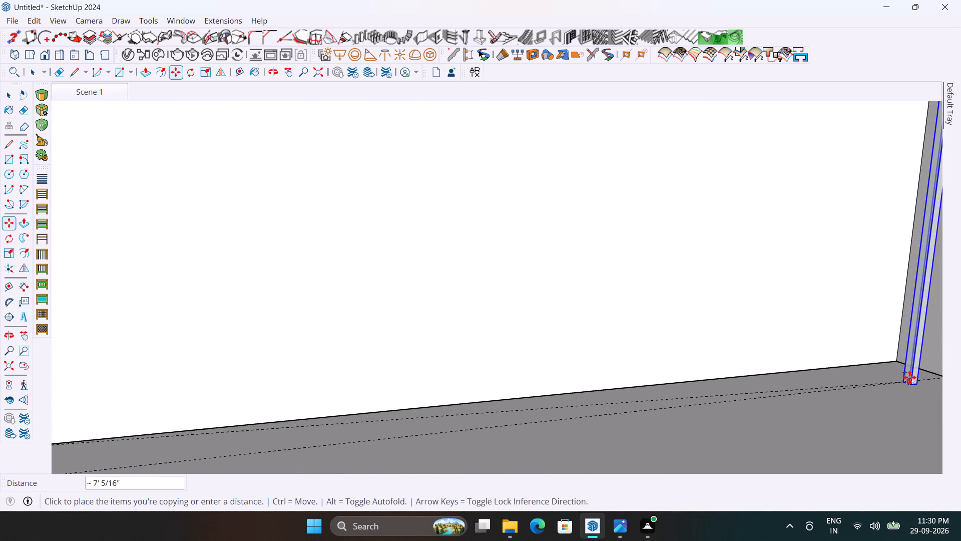
{"action": "scroll", "coordinate": [909, 377], "scroll_direction": "up", "scroll_amount": 17}
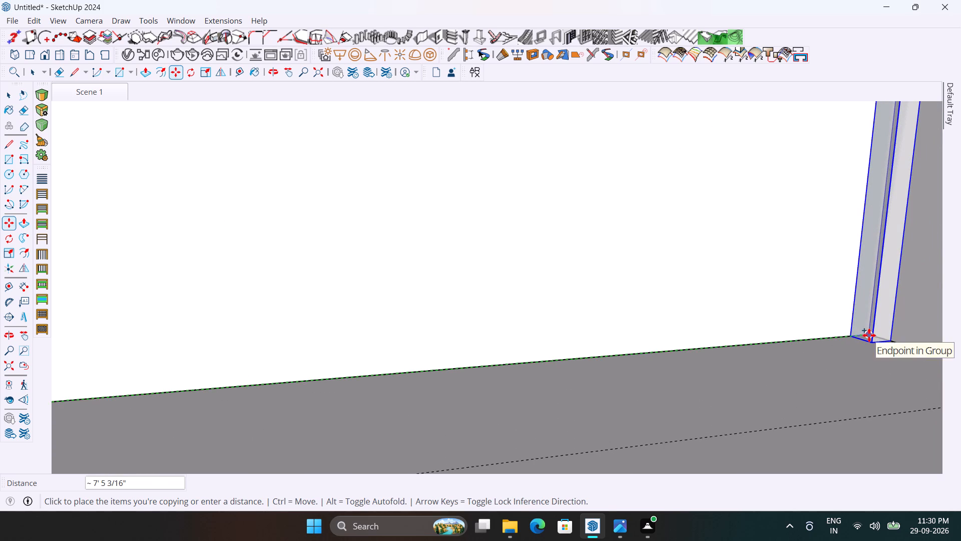
{"action": "left_click", "coordinate": [869, 335]}
Divide the copy distance by 75 to fill the island's recessed front with evenly spaced slats, and deselect them.
{"action": "scroll", "coordinate": [746, 340], "scroll_direction": "down", "scroll_amount": 20}
{"action": "scroll", "coordinate": [746, 340], "scroll_direction": "down", "scroll_amount": 2}
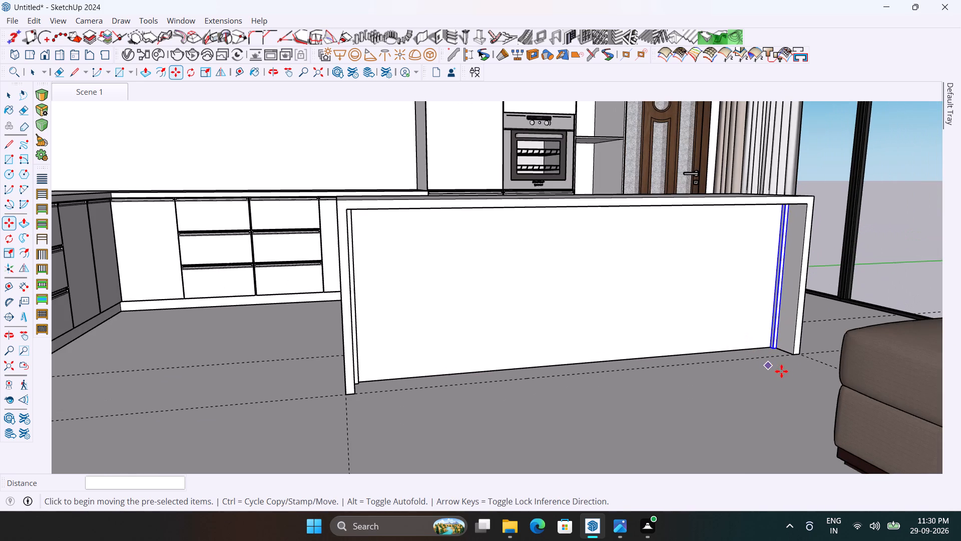
{"action": "middle_click_drag", "start_coordinate": [681, 379], "coordinate": [632, 390]}
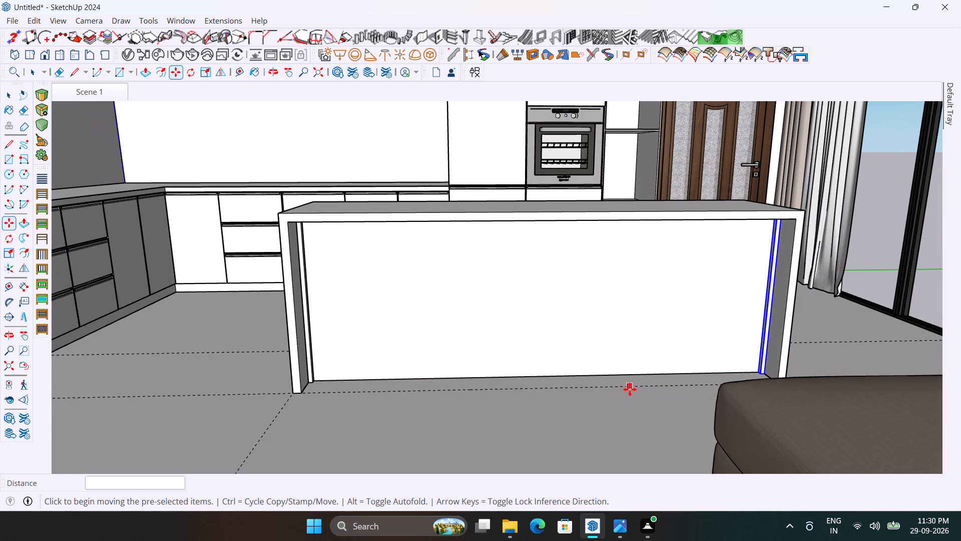
{"action": "key", "text": "7"}
{"action": "type", "text": "5/"}
{"action": "key", "text": "Return"}
{"action": "scroll", "coordinate": [435, 369], "scroll_direction": "down", "scroll_amount": 3}
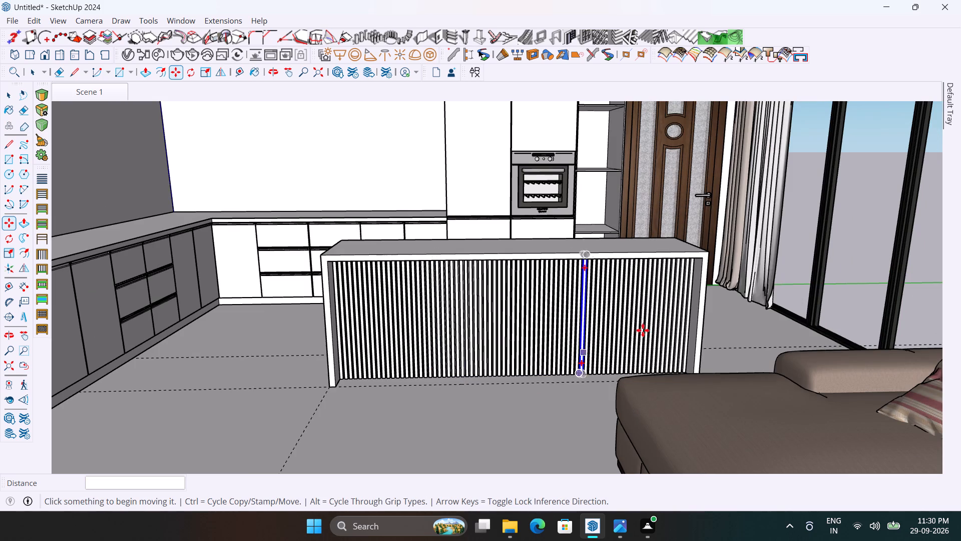
{"action": "scroll", "coordinate": [719, 297], "scroll_direction": "down", "scroll_amount": 7}
{"action": "key", "text": "space"}
{"action": "scroll", "coordinate": [645, 295], "scroll_direction": "down", "scroll_amount": 5}
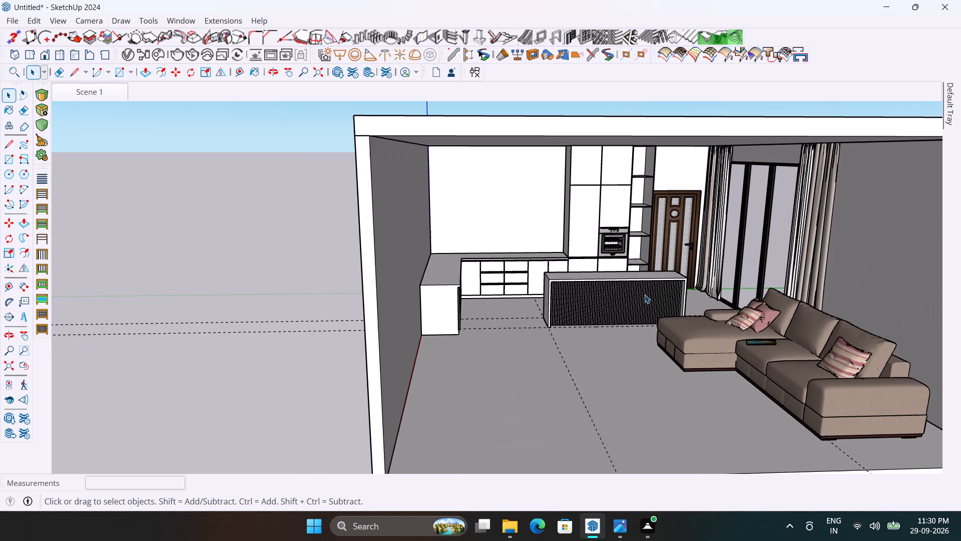
{"action": "left_click", "coordinate": [243, 361]}
Erase the two parallel construction guides running past the island and the guide crossing the living room floor.
{"action": "scroll", "coordinate": [665, 400], "scroll_direction": "up", "scroll_amount": 3}
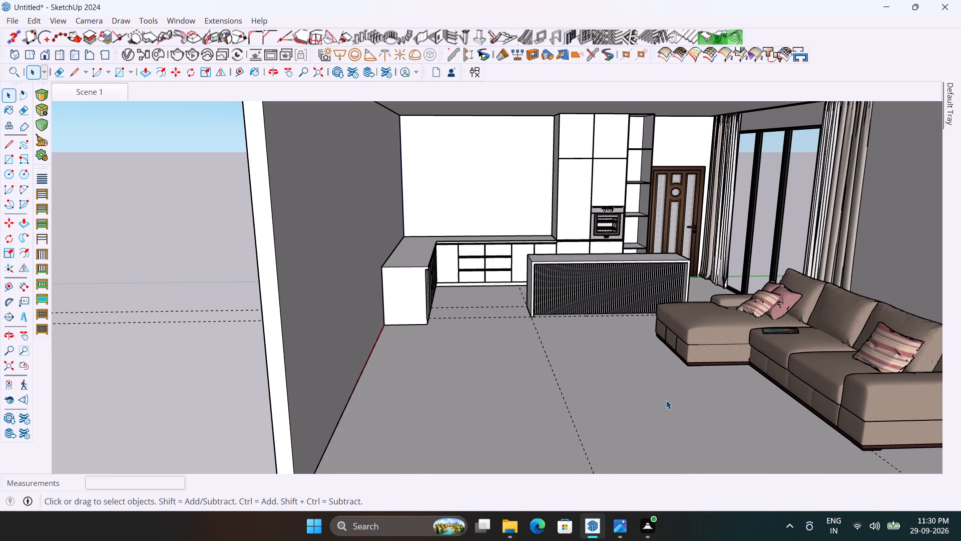
{"action": "middle_click_drag", "start_coordinate": [645, 440], "coordinate": [679, 433], "text": "alt"}
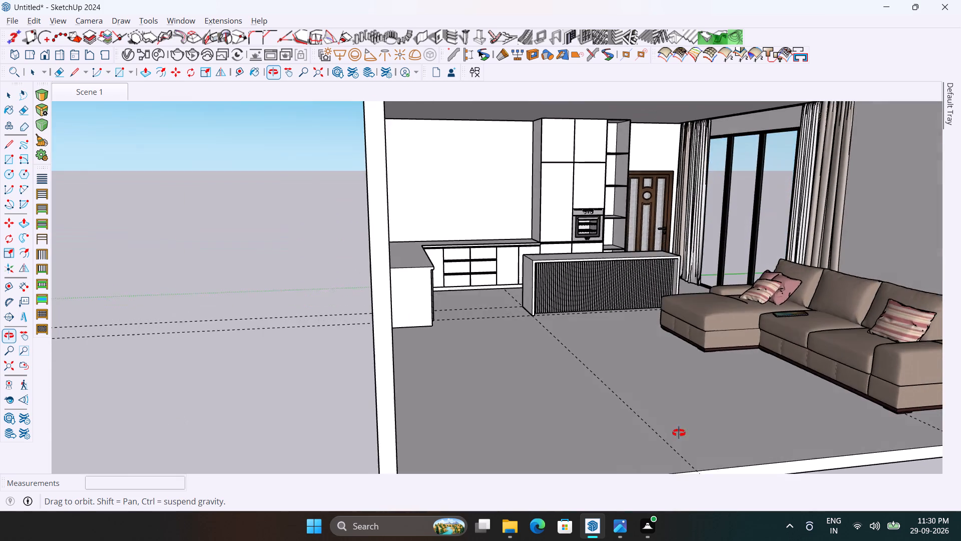
{"action": "middle_click_drag", "start_coordinate": [679, 433], "coordinate": [679, 434], "text": "alt"}
{"action": "scroll", "coordinate": [519, 362], "scroll_direction": "down", "scroll_amount": 2}
{"action": "scroll", "coordinate": [701, 268], "scroll_direction": "up", "scroll_amount": 3}
{"action": "scroll", "coordinate": [661, 302], "scroll_direction": "up", "scroll_amount": 3}
{"action": "scroll", "coordinate": [661, 303], "scroll_direction": "down", "scroll_amount": 4}
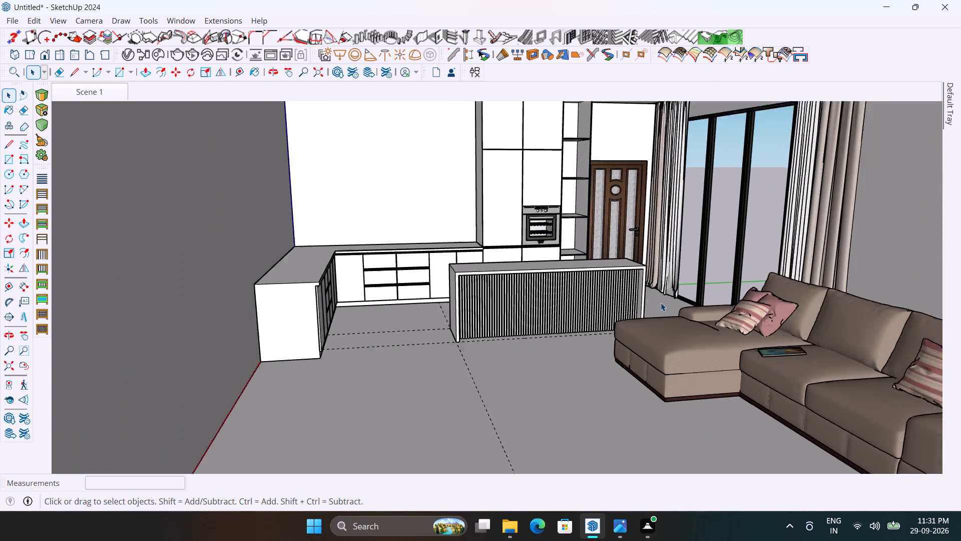
{"action": "scroll", "coordinate": [661, 303], "scroll_direction": "down", "scroll_amount": 2}
{"action": "key", "text": "e"}
{"action": "left_click_drag", "start_coordinate": [227, 358], "coordinate": [229, 329]}
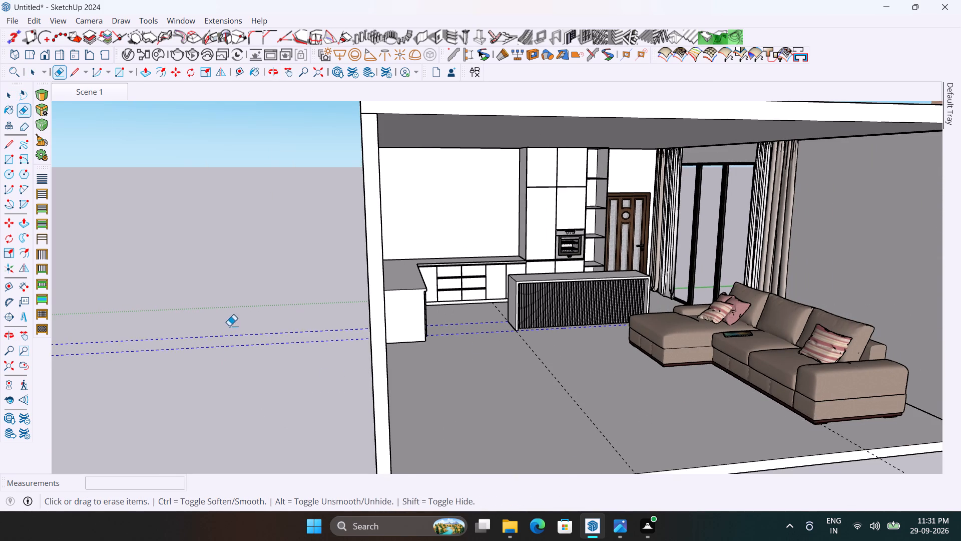
{"action": "left_click", "coordinate": [583, 410]}
Examine the room and the slatted island front from several angles.
{"action": "scroll", "coordinate": [490, 372], "scroll_direction": "down", "scroll_amount": 4}
{"action": "scroll", "coordinate": [607, 354], "scroll_direction": "up", "scroll_amount": 4}
{"action": "scroll", "coordinate": [509, 339], "scroll_direction": "down", "scroll_amount": 8}
{"action": "scroll", "coordinate": [538, 330], "scroll_direction": "up", "scroll_amount": 3}
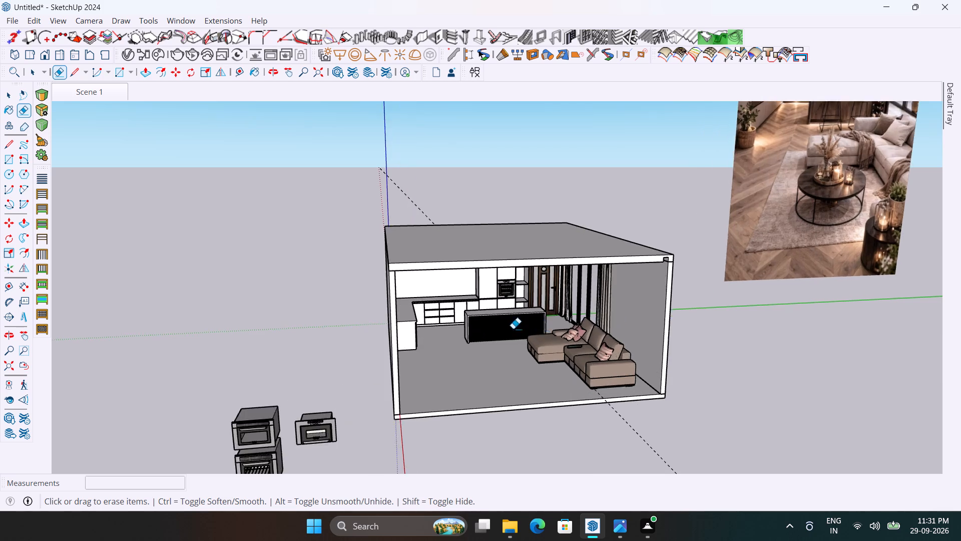
{"action": "scroll", "coordinate": [513, 329], "scroll_direction": "up", "scroll_amount": 9}
{"action": "middle_click_drag", "start_coordinate": [535, 360], "coordinate": [442, 388]}
{"action": "scroll", "coordinate": [481, 284], "scroll_direction": "up", "scroll_amount": 4}
{"action": "middle_click_drag", "start_coordinate": [481, 284], "coordinate": [433, 275]}
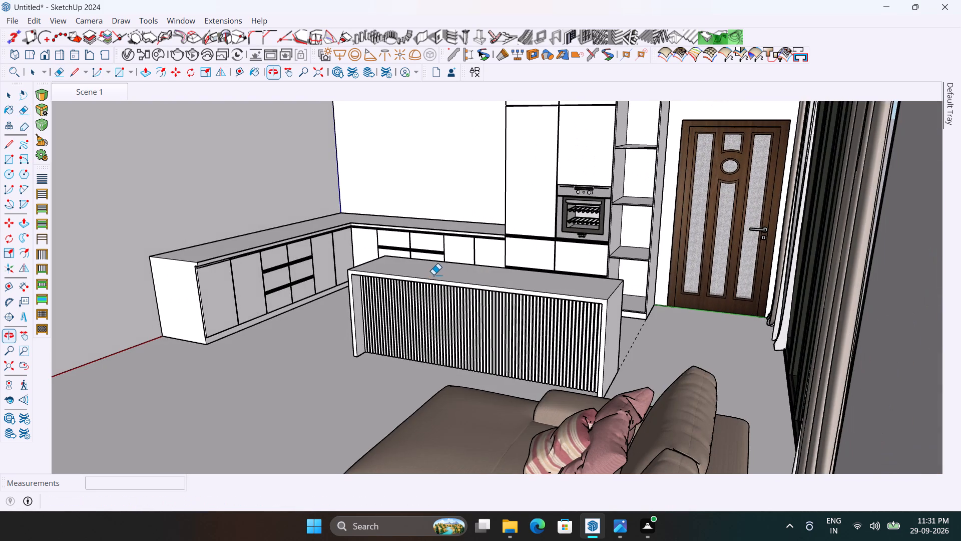
{"action": "scroll", "coordinate": [433, 275], "scroll_direction": "up", "scroll_amount": 2}
{"action": "scroll", "coordinate": [433, 275], "scroll_direction": "down", "scroll_amount": 3}
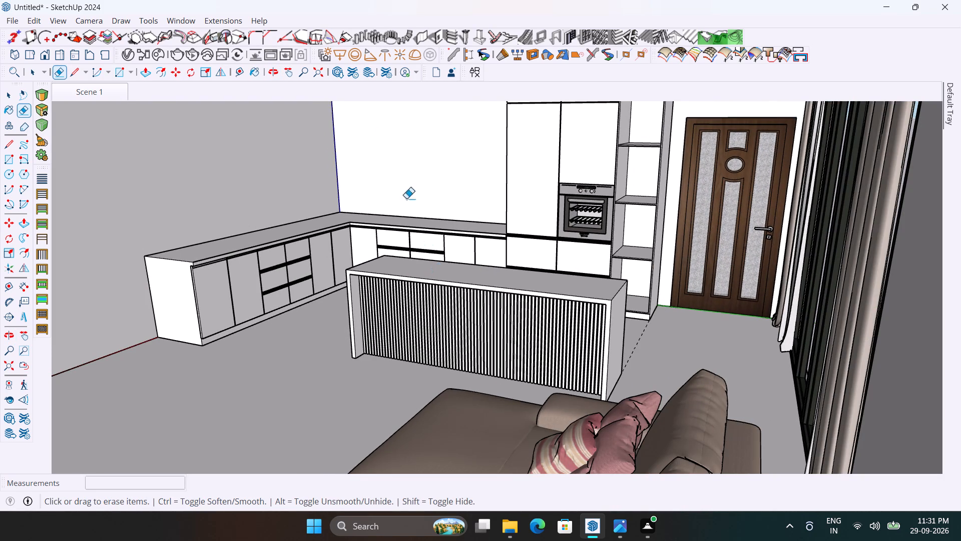
Search the 3D Warehouse models for "chair".
{"action": "left_click", "coordinate": [335, 68]}
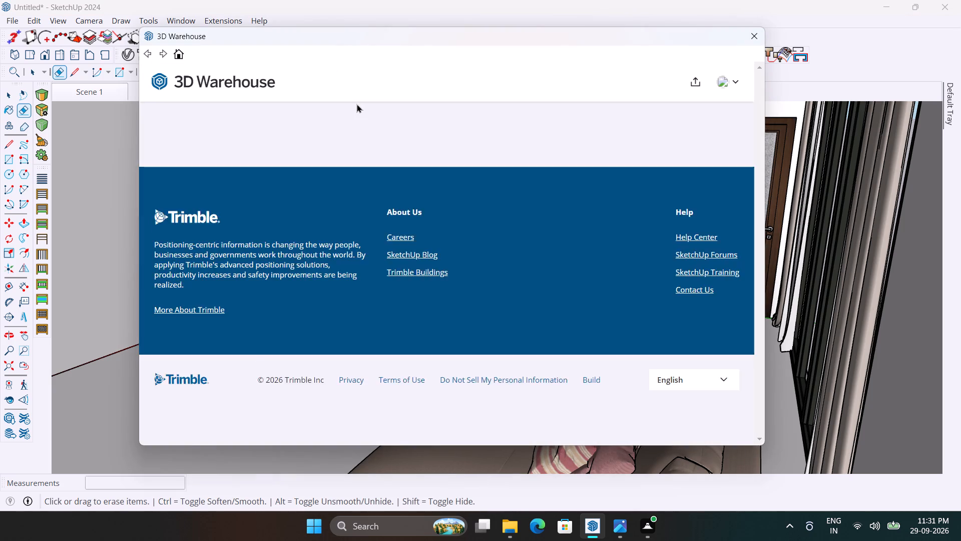
{"action": "left_click", "coordinate": [326, 85]}
{"action": "key", "text": "BackSpace"}
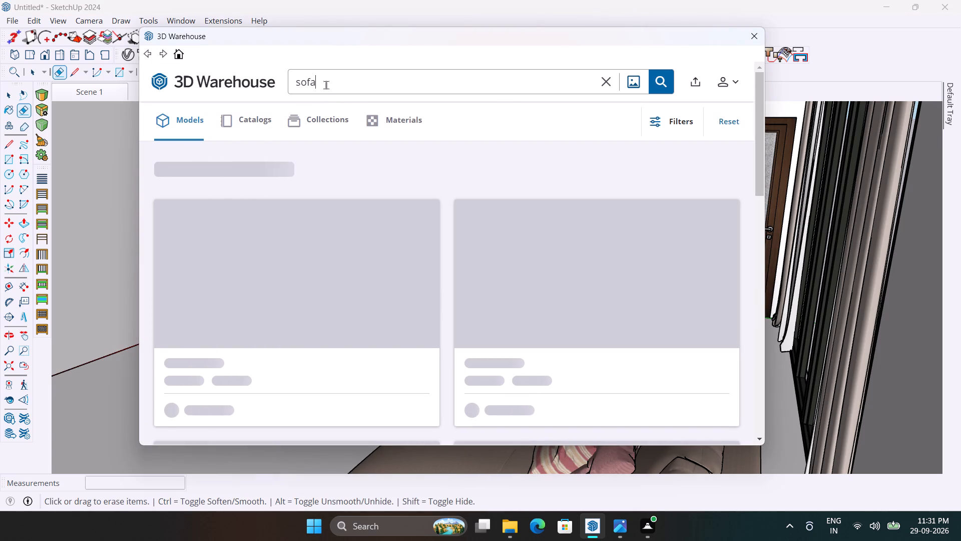
{"action": "key", "text": "BackSpace"}
{"action": "key", "text": "BackSpace"}
{"action": "key", "text": "BackSpace"}
{"action": "type", "text": "ch"}
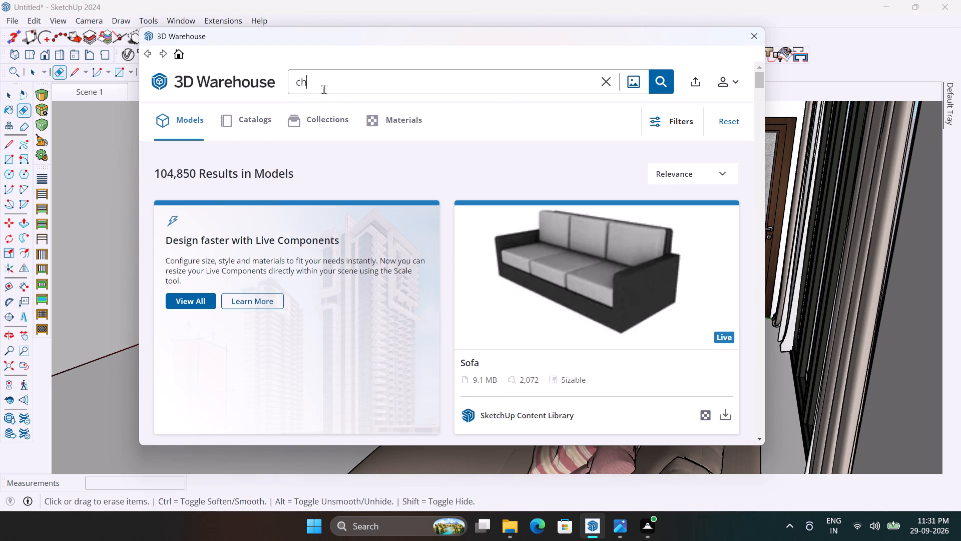
{"action": "type", "text": "air"}
{"action": "left_click", "coordinate": [651, 77]}
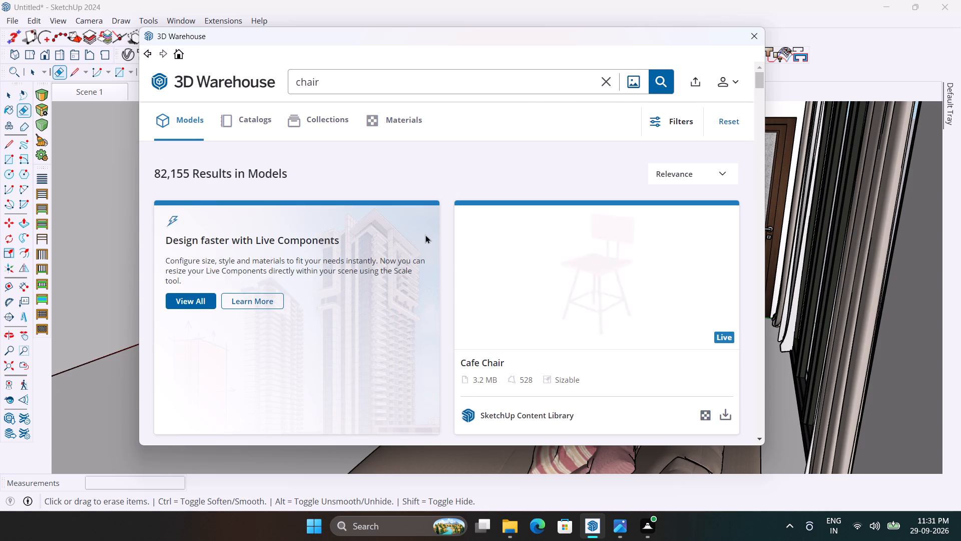
Browse the chair models in the search results for one that suits the island seating.
{"action": "scroll", "coordinate": [425, 234], "scroll_direction": "down", "scroll_amount": 7}
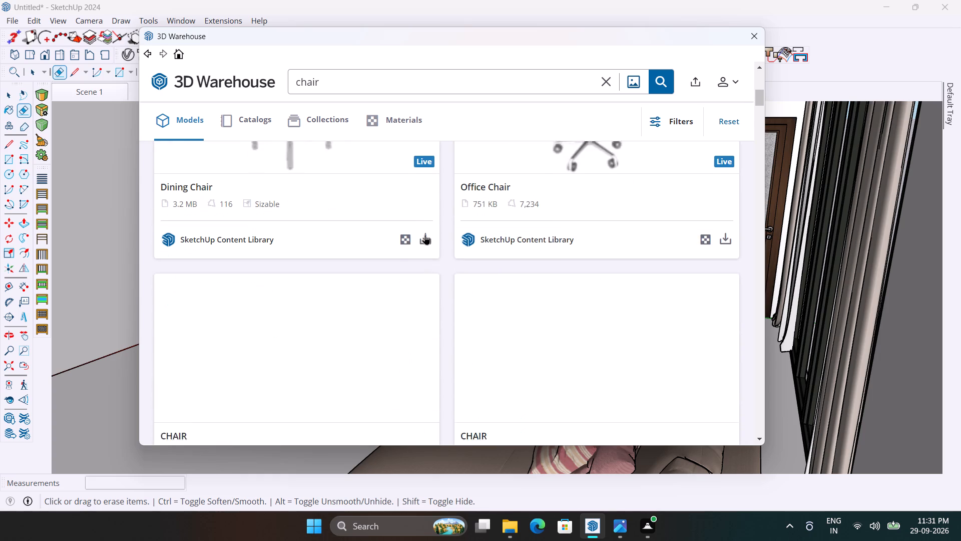
{"action": "scroll", "coordinate": [425, 234], "scroll_direction": "down", "scroll_amount": 3}
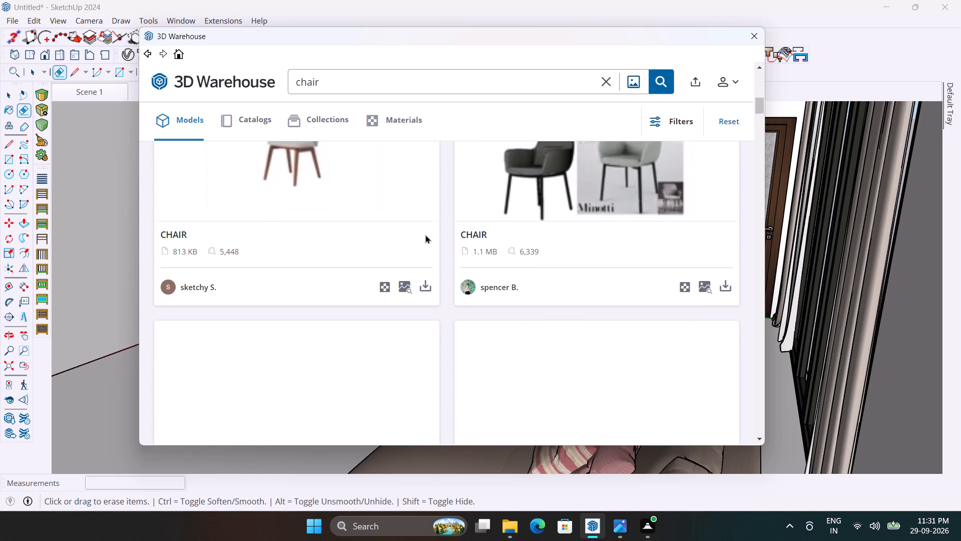
{"action": "scroll", "coordinate": [425, 234], "scroll_direction": "down", "scroll_amount": 6}
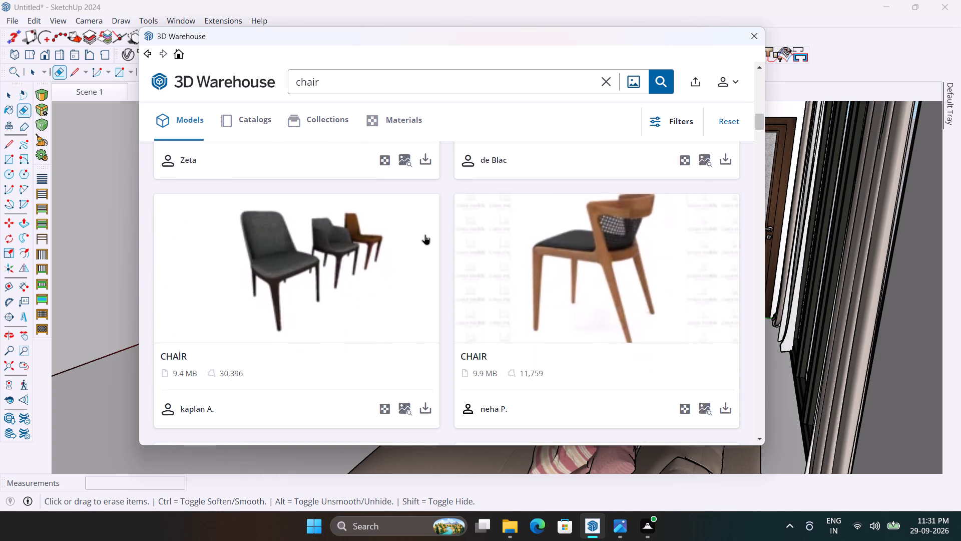
{"action": "scroll", "coordinate": [425, 234], "scroll_direction": "down", "scroll_amount": 7}
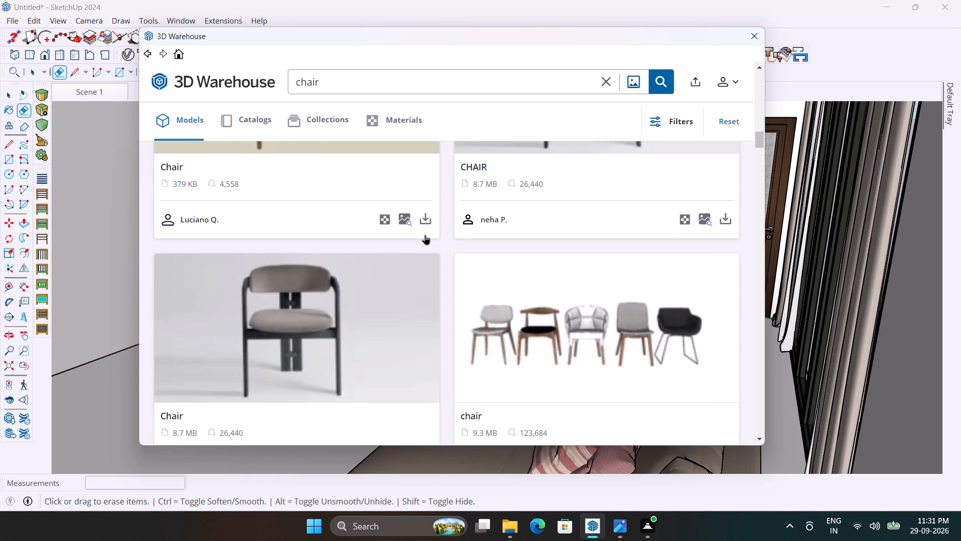
{"action": "scroll", "coordinate": [425, 234], "scroll_direction": "down", "scroll_amount": 5}
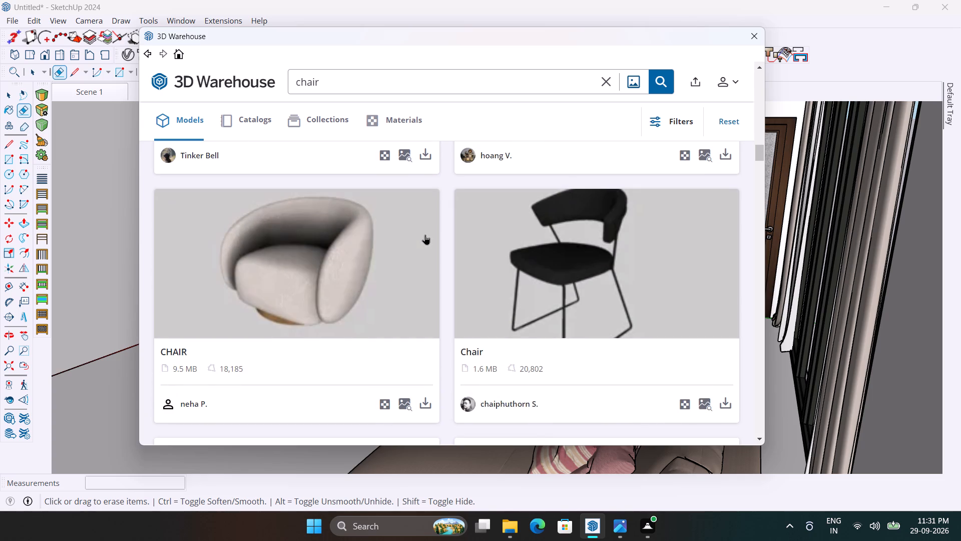
{"action": "scroll", "coordinate": [425, 234], "scroll_direction": "down", "scroll_amount": 3}
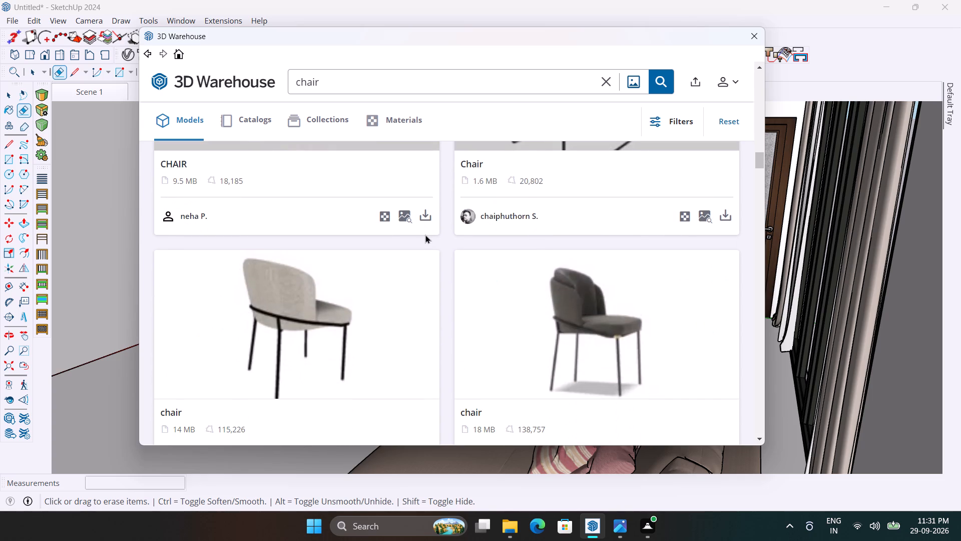
{"action": "scroll", "coordinate": [425, 234], "scroll_direction": "down", "scroll_amount": 6}
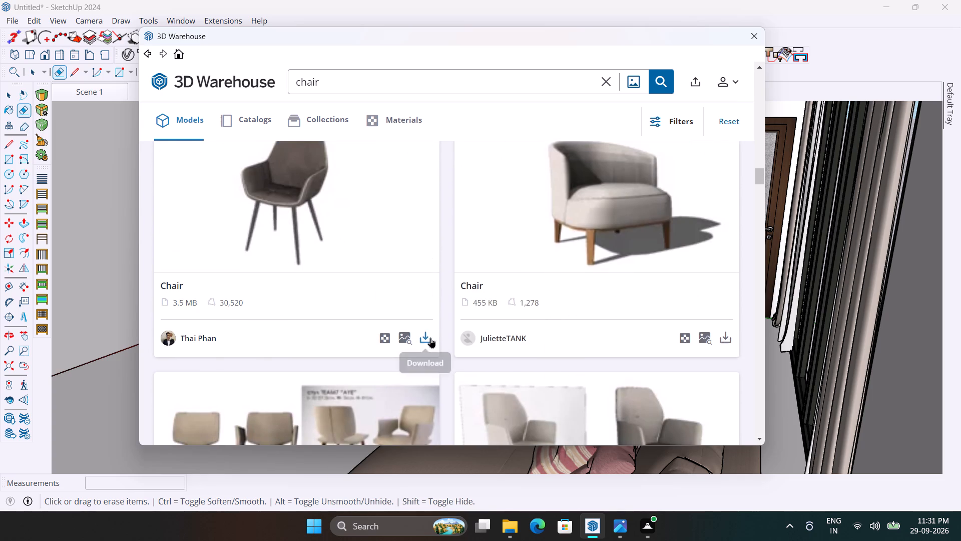
{"action": "scroll", "coordinate": [429, 314], "scroll_direction": "down", "scroll_amount": 2}
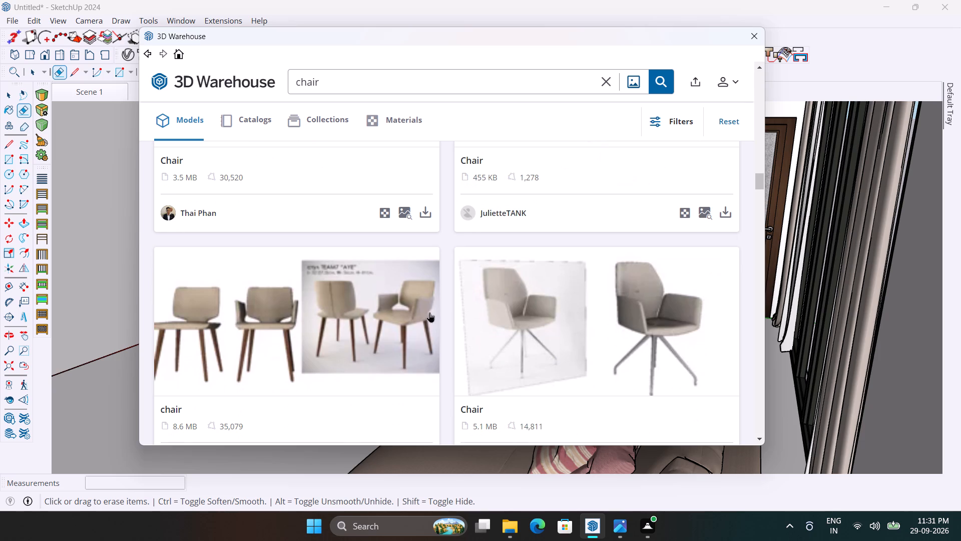
{"action": "scroll", "coordinate": [429, 312], "scroll_direction": "down", "scroll_amount": 7}
{"action": "scroll", "coordinate": [429, 312], "scroll_direction": "up", "scroll_amount": 1}
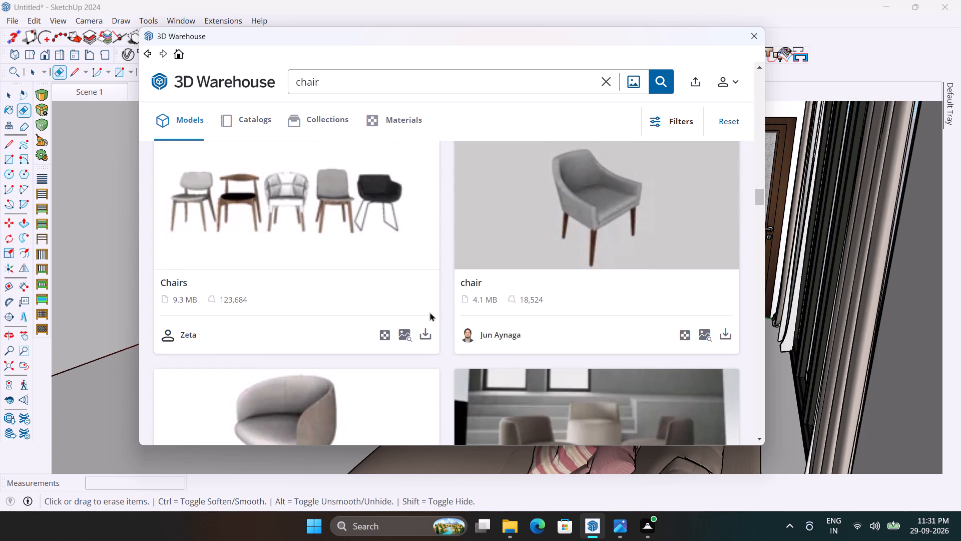
{"action": "scroll", "coordinate": [429, 312], "scroll_direction": "down", "scroll_amount": 11}
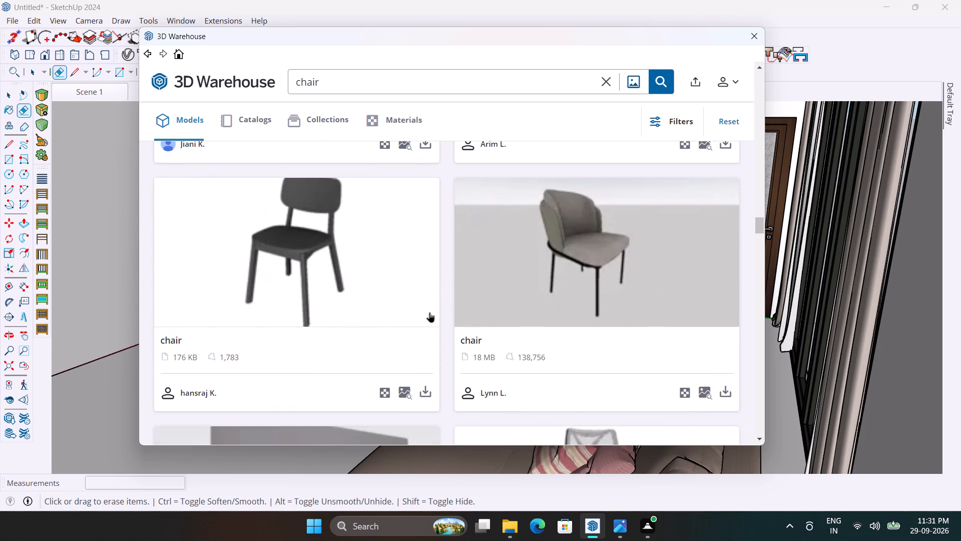
{"action": "scroll", "coordinate": [429, 312], "scroll_direction": "down", "scroll_amount": 8}
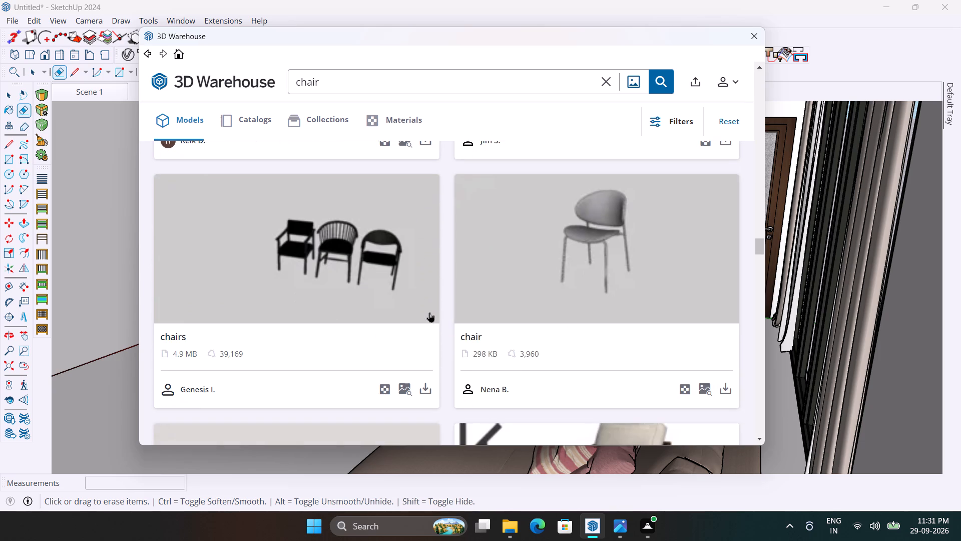
{"action": "scroll", "coordinate": [429, 312], "scroll_direction": "up", "scroll_amount": 2}
{"action": "scroll", "coordinate": [429, 312], "scroll_direction": "down", "scroll_amount": 3}
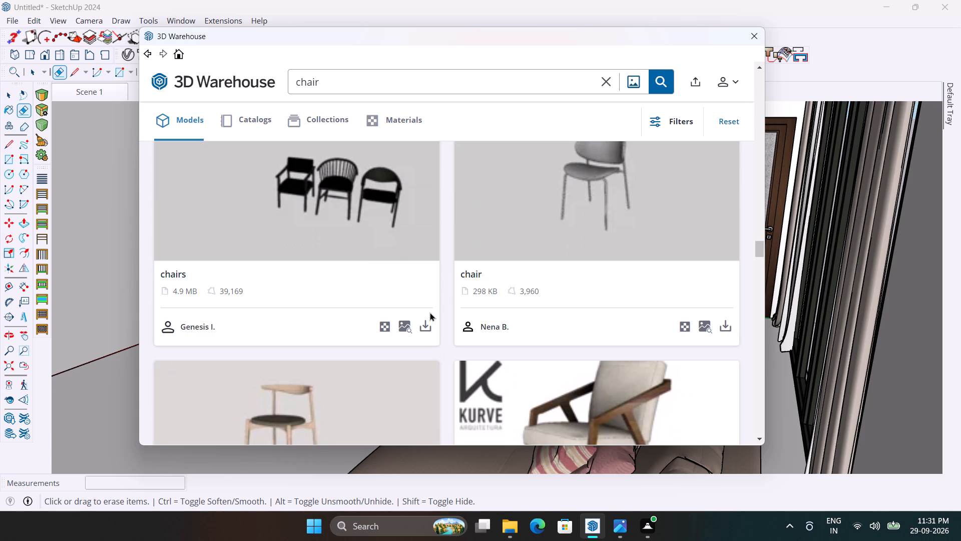
{"action": "scroll", "coordinate": [429, 312], "scroll_direction": "down", "scroll_amount": 4}
{"action": "scroll", "coordinate": [429, 312], "scroll_direction": "up", "scroll_amount": 4}
{"action": "scroll", "coordinate": [429, 312], "scroll_direction": "down", "scroll_amount": 6}
{"action": "scroll", "coordinate": [429, 312], "scroll_direction": "up", "scroll_amount": 3}
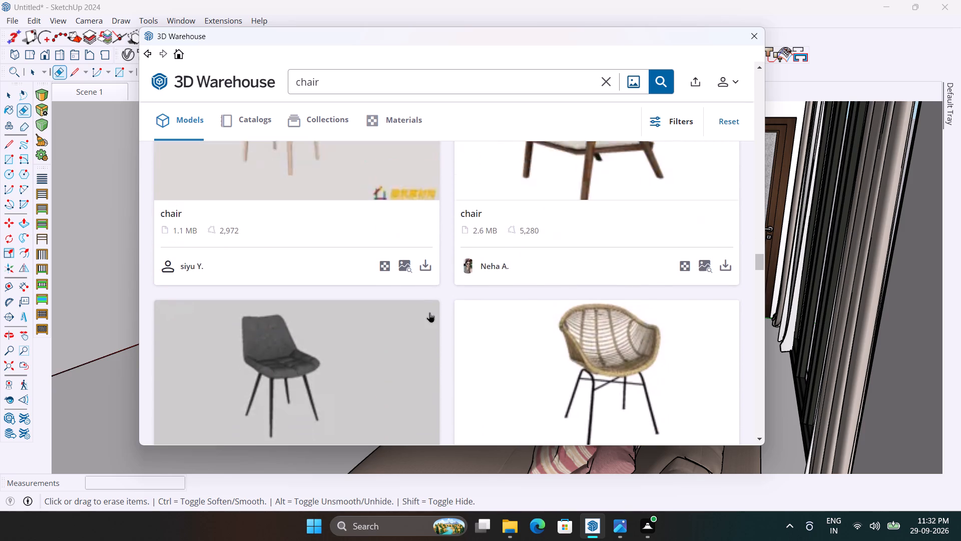
{"action": "scroll", "coordinate": [429, 312], "scroll_direction": "up", "scroll_amount": 20}
{"action": "scroll", "coordinate": [429, 312], "scroll_direction": "up", "scroll_amount": 2}
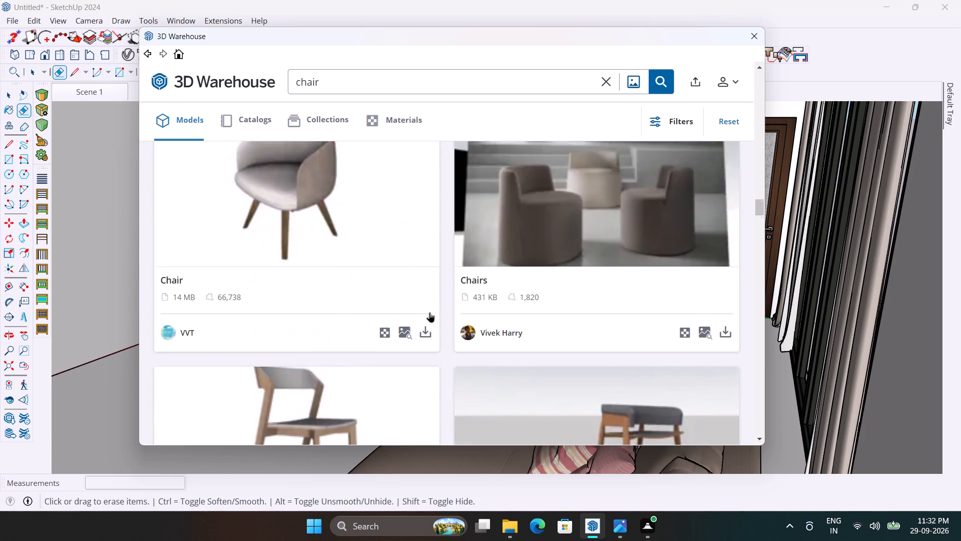
{"action": "scroll", "coordinate": [429, 312], "scroll_direction": "up", "scroll_amount": 5}
{"action": "scroll", "coordinate": [429, 312], "scroll_direction": "down", "scroll_amount": 5}
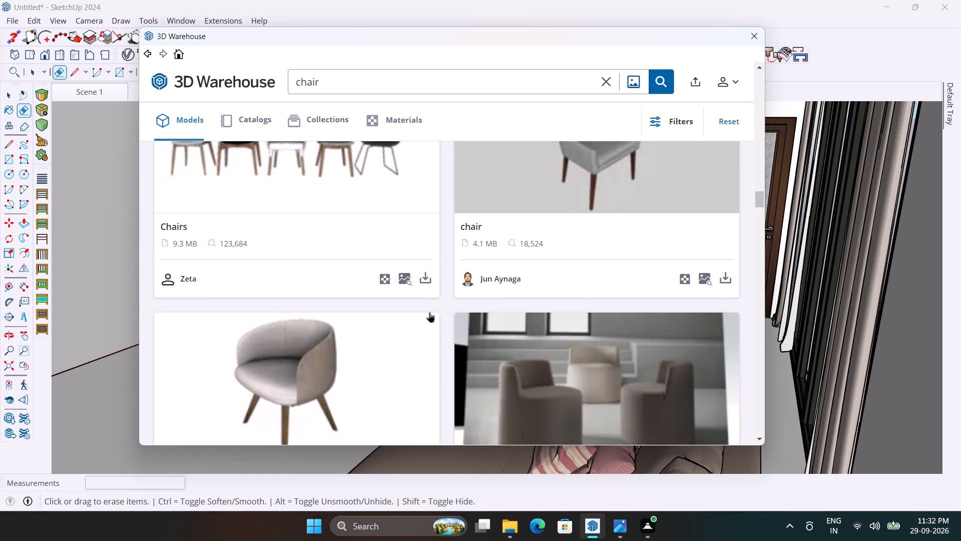
{"action": "scroll", "coordinate": [429, 312], "scroll_direction": "down", "scroll_amount": 20}
{"action": "scroll", "coordinate": [429, 312], "scroll_direction": "down", "scroll_amount": 9}
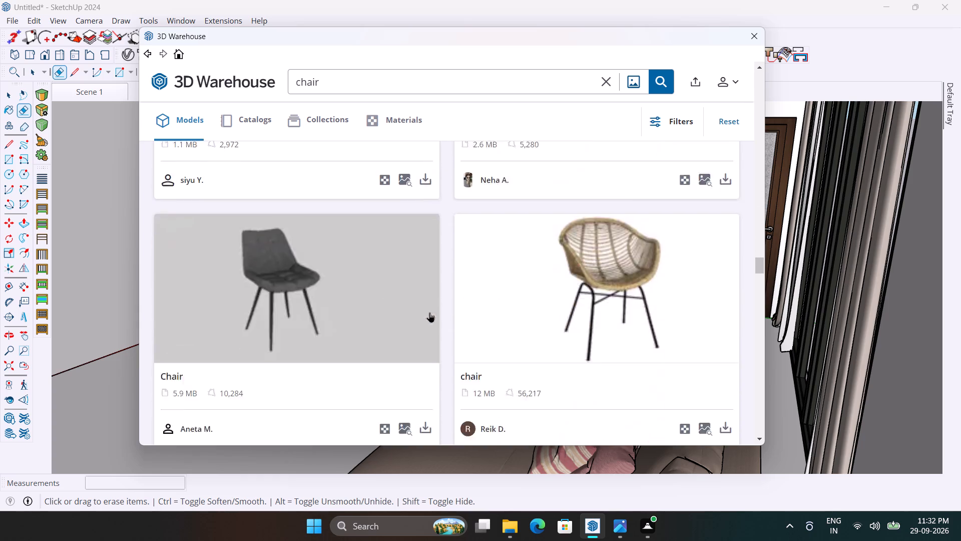
{"action": "scroll", "coordinate": [429, 312], "scroll_direction": "down", "scroll_amount": 4}
{"action": "scroll", "coordinate": [429, 312], "scroll_direction": "up", "scroll_amount": 4}
{"action": "scroll", "coordinate": [429, 312], "scroll_direction": "down", "scroll_amount": 3}
{"action": "scroll", "coordinate": [429, 312], "scroll_direction": "up", "scroll_amount": 3}
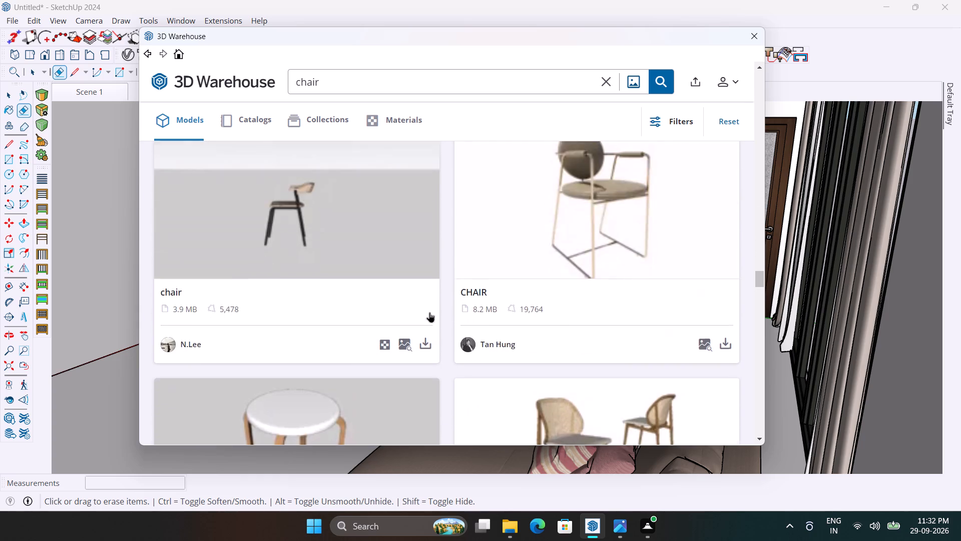
{"action": "scroll", "coordinate": [429, 312], "scroll_direction": "down", "scroll_amount": 9}
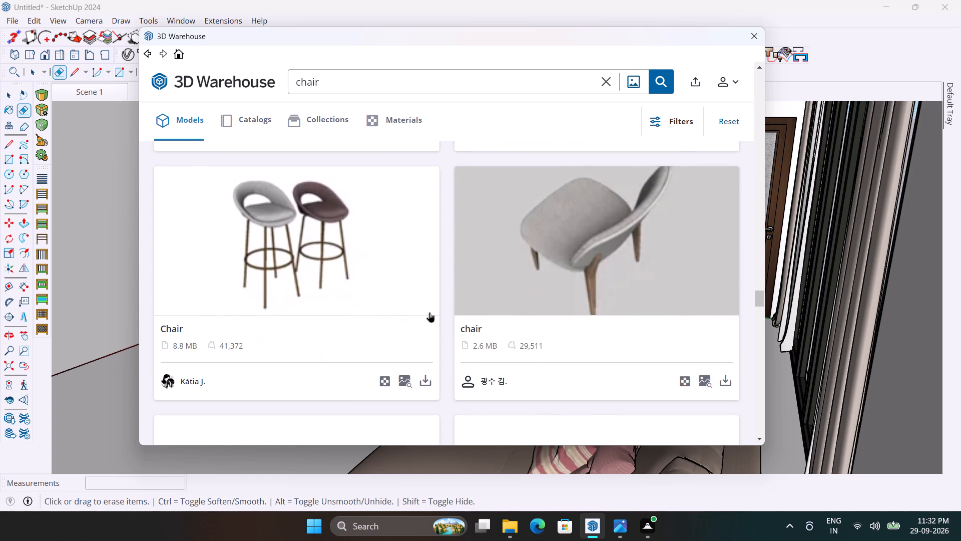
{"action": "scroll", "coordinate": [429, 312], "scroll_direction": "down", "scroll_amount": 1}
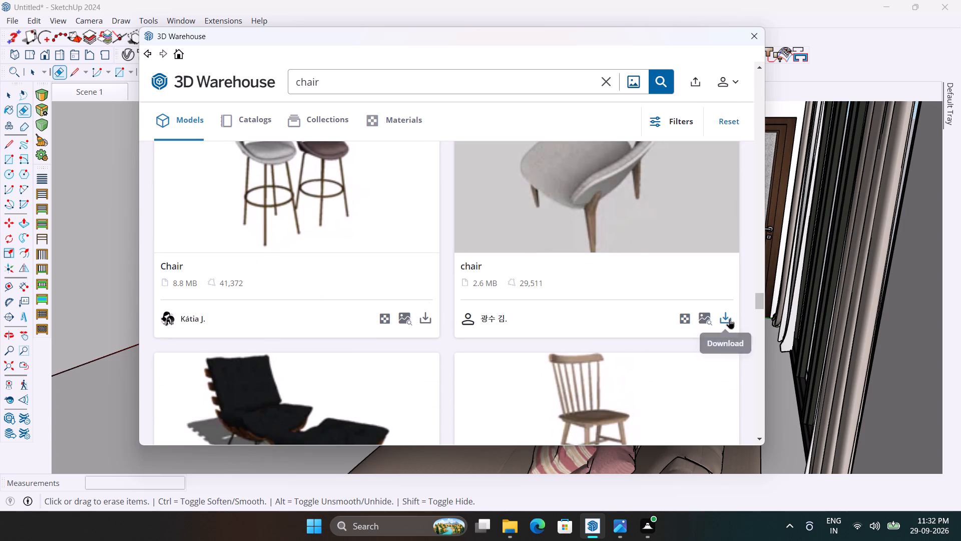
Download the 2.6 MB grey upholstered chair with wooden legs into the model and place it on the open floor before the island.
{"action": "left_click", "coordinate": [729, 319]}
{"action": "left_click", "coordinate": [417, 251]}
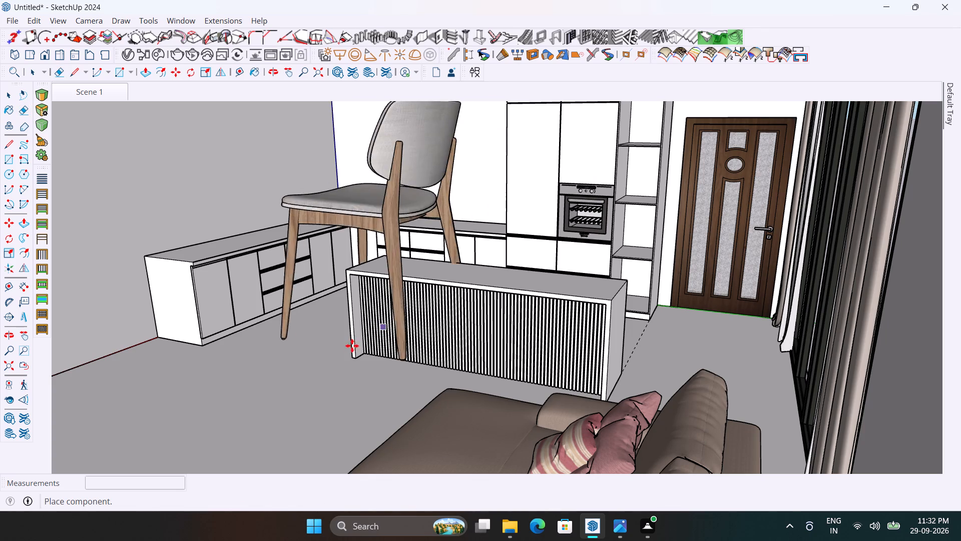
{"action": "scroll", "coordinate": [351, 350], "scroll_direction": "down", "scroll_amount": 4}
{"action": "scroll", "coordinate": [464, 314], "scroll_direction": "down", "scroll_amount": 3}
{"action": "scroll", "coordinate": [555, 297], "scroll_direction": "down", "scroll_amount": 5}
{"action": "scroll", "coordinate": [657, 295], "scroll_direction": "down", "scroll_amount": 4}
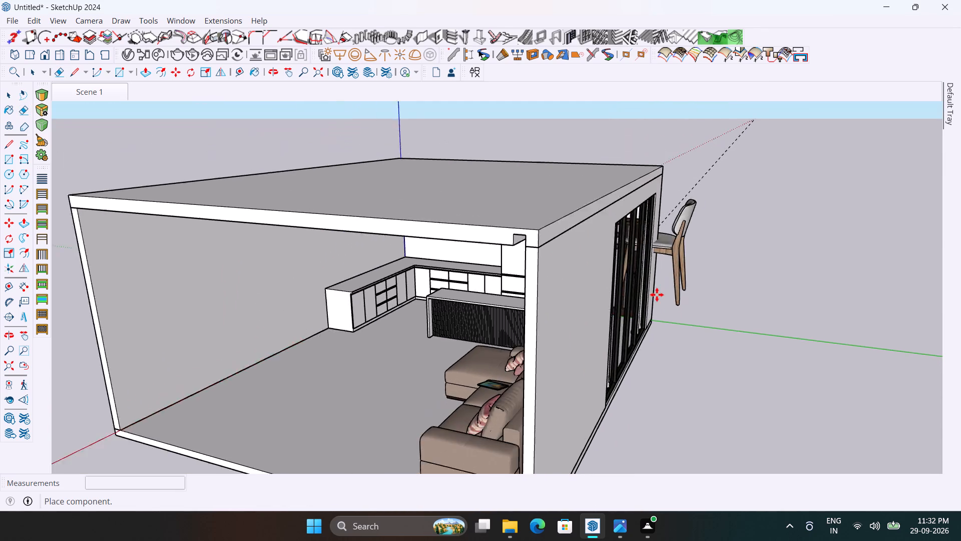
{"action": "scroll", "coordinate": [667, 296], "scroll_direction": "down", "scroll_amount": 2}
{"action": "scroll", "coordinate": [378, 371], "scroll_direction": "up", "scroll_amount": 2}
{"action": "left_click", "coordinate": [409, 380]}
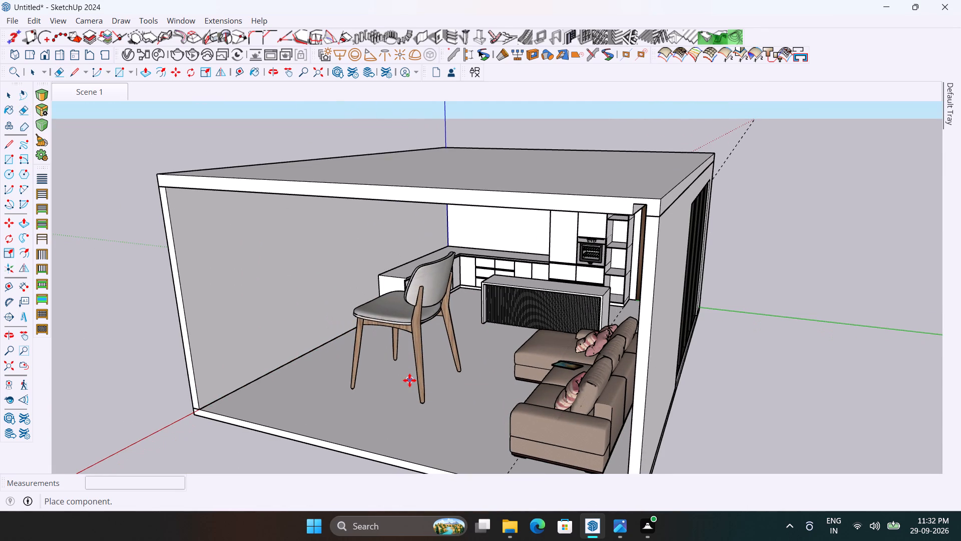
Scale the placed chair down uniformly to a factor of 0.40.
{"action": "middle_click_drag", "start_coordinate": [423, 392], "coordinate": [478, 390]}
{"action": "middle_click", "coordinate": [478, 389]}
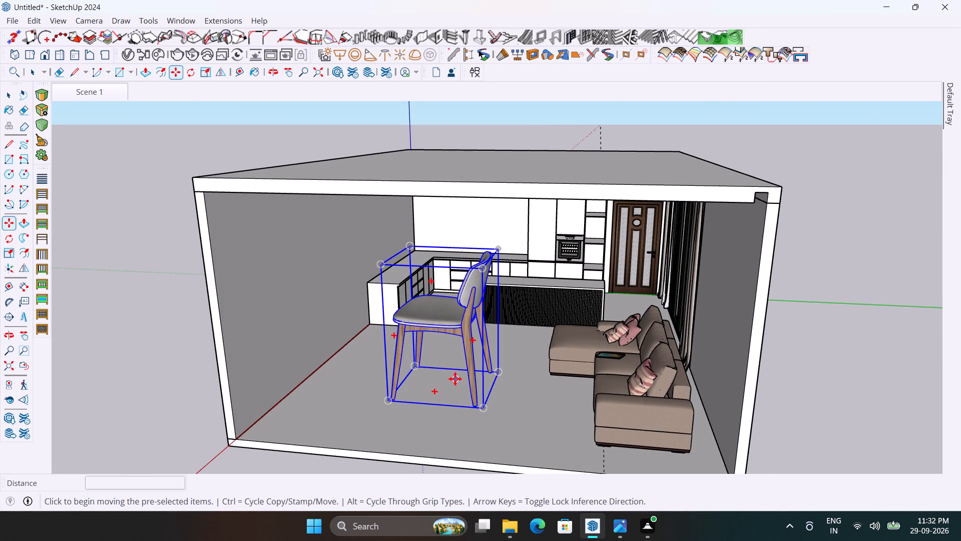
{"action": "key", "text": "s"}
{"action": "scroll", "coordinate": [450, 285], "scroll_direction": "up", "scroll_amount": 3}
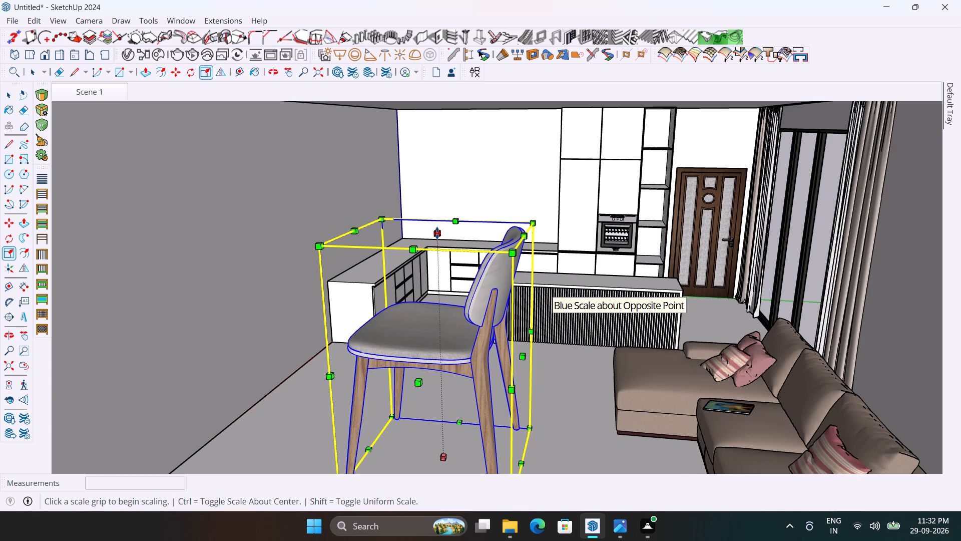
{"action": "scroll", "coordinate": [437, 233], "scroll_direction": "down", "scroll_amount": 1}
{"action": "left_click", "coordinate": [386, 219]}
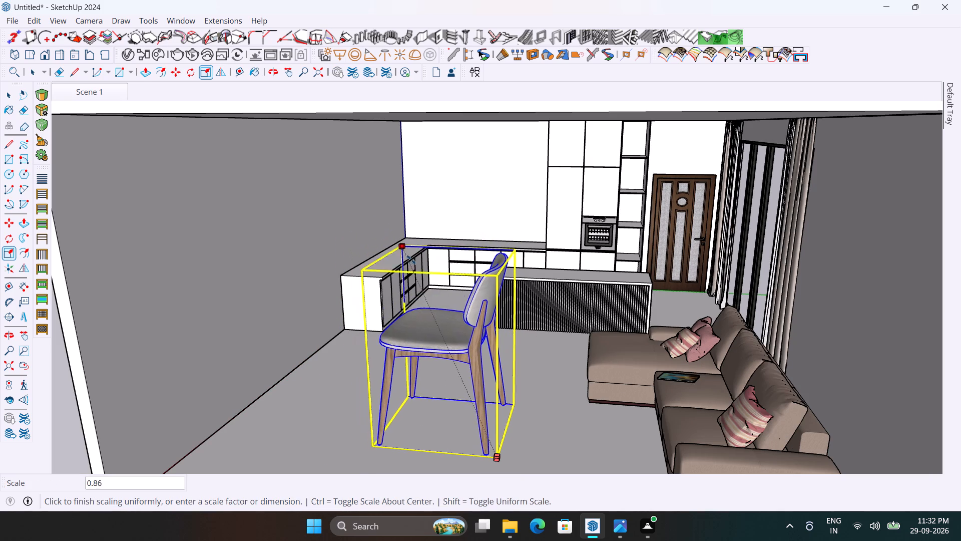
{"action": "left_click", "coordinate": [478, 340]}
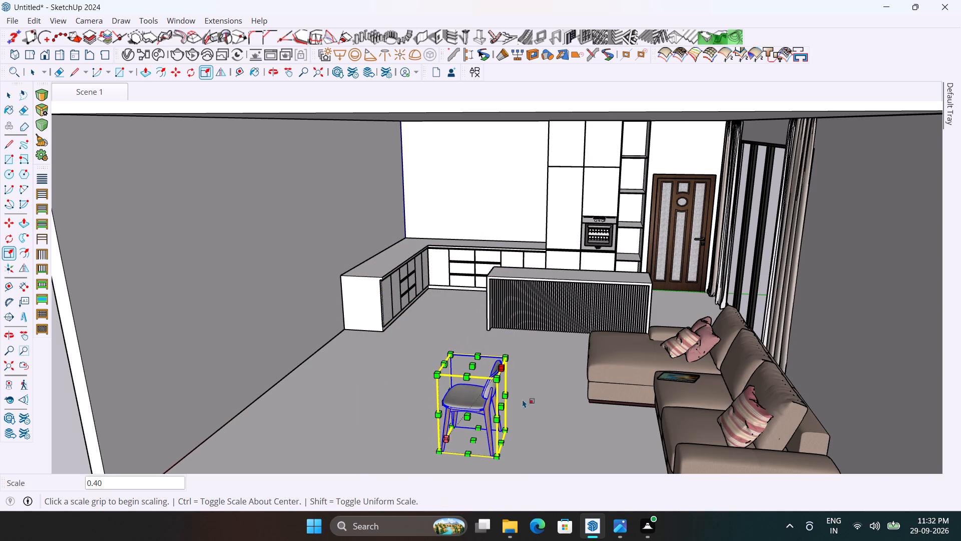
Rotate the chair 90 degrees on the floor plane so that its seat faces the island.
{"action": "scroll", "coordinate": [551, 446], "scroll_direction": "up", "scroll_amount": 2}
{"action": "key", "text": "q"}
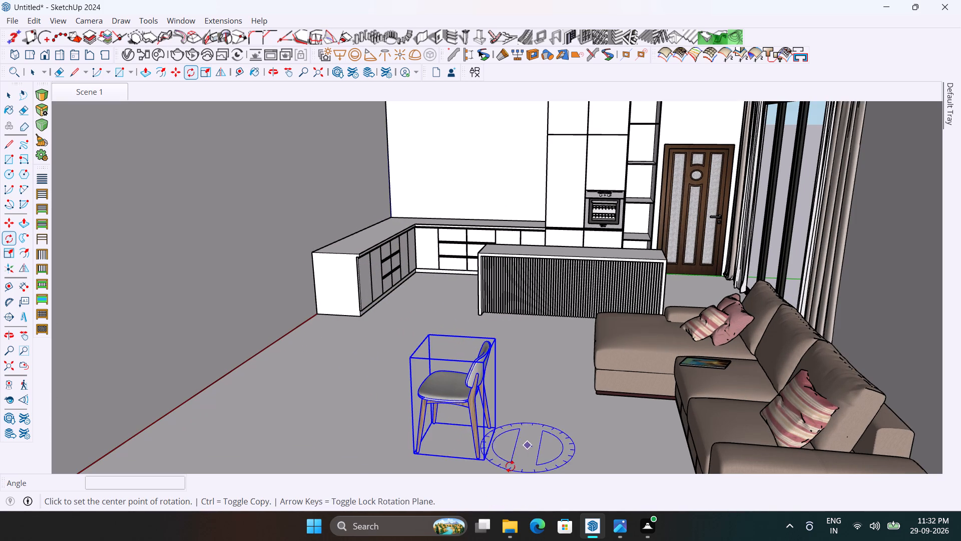
{"action": "left_click", "coordinate": [492, 463]}
{"action": "left_click", "coordinate": [350, 445]}
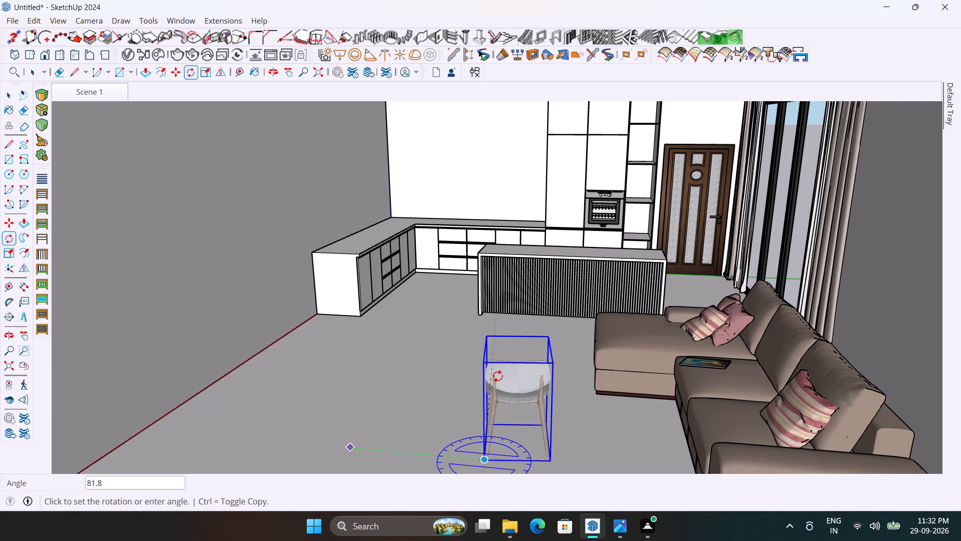
{"action": "left_click", "coordinate": [515, 380]}
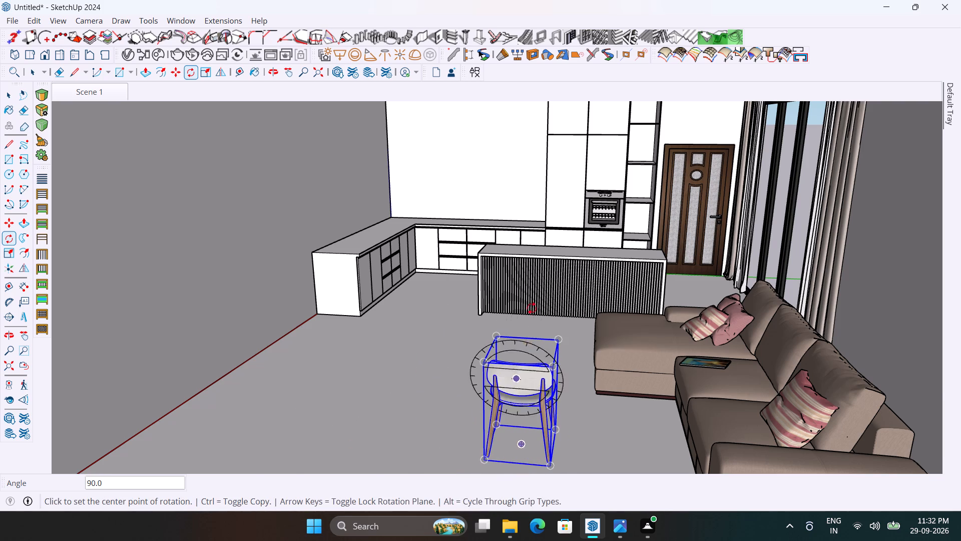
Scale the chair along the red axis to a factor of 0.88.
{"action": "scroll", "coordinate": [532, 308], "scroll_direction": "down", "scroll_amount": 3}
{"action": "middle_click_drag", "start_coordinate": [542, 470], "coordinate": [653, 464], "text": "alt"}
{"action": "scroll", "coordinate": [616, 427], "scroll_direction": "up", "scroll_amount": 8}
{"action": "middle_click_drag", "start_coordinate": [636, 392], "coordinate": [644, 398], "text": "alt"}
{"action": "scroll", "coordinate": [645, 385], "scroll_direction": "up", "scroll_amount": 1}
{"action": "key", "text": "s"}
{"action": "scroll", "coordinate": [664, 362], "scroll_direction": "up", "scroll_amount": 3}
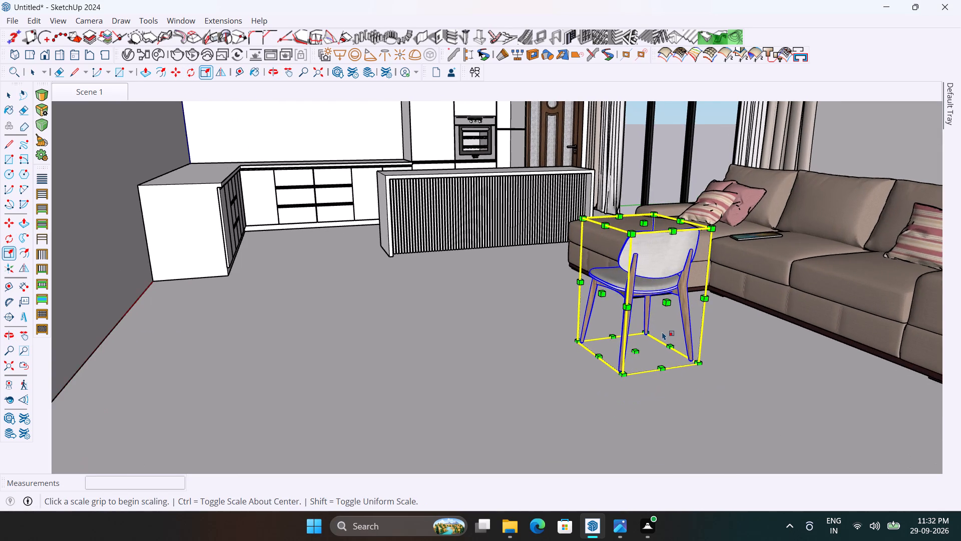
{"action": "scroll", "coordinate": [662, 330], "scroll_direction": "up", "scroll_amount": 1}
{"action": "left_click", "coordinate": [590, 291]}
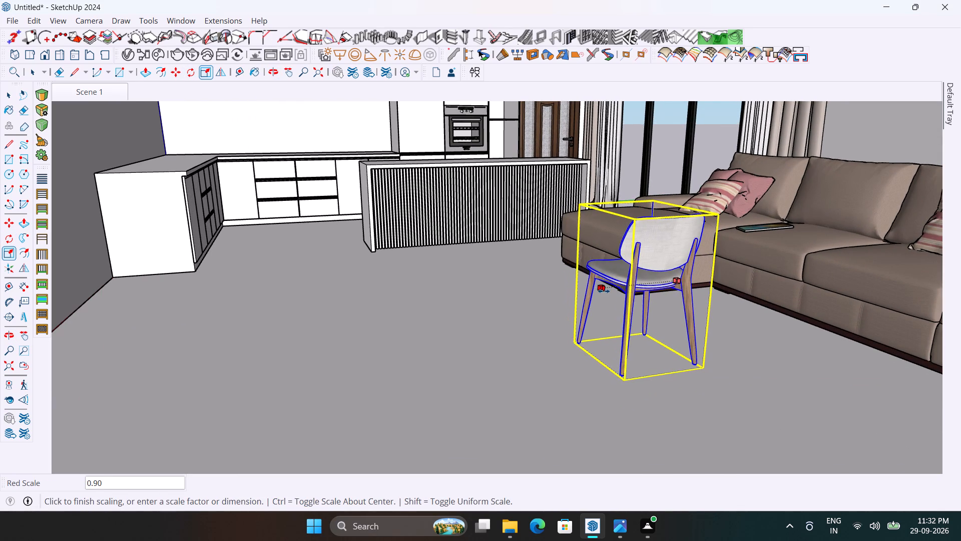
{"action": "left_click", "coordinate": [605, 291]}
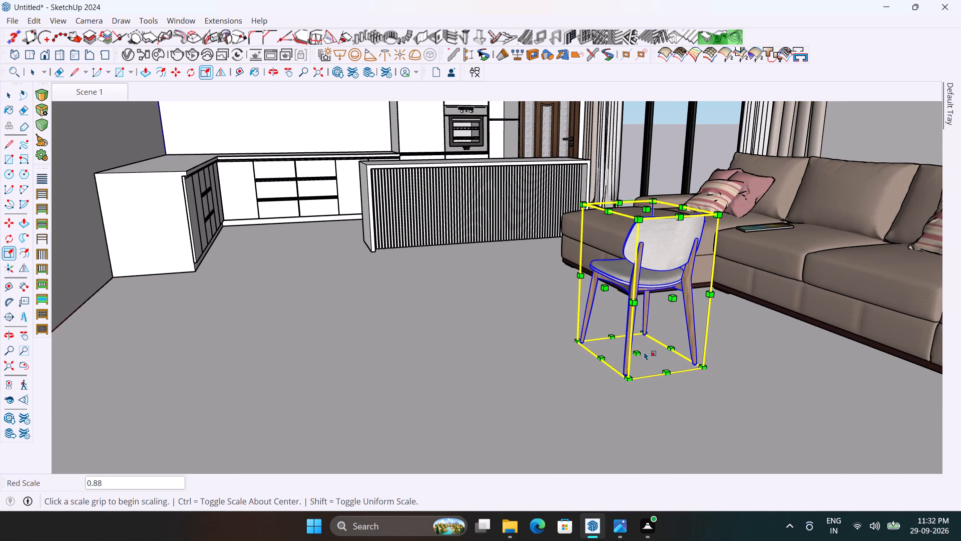
Scale the chair along the blue axis to a factor of about 1.00, using the island's bottom corner as the height reference.
{"action": "left_click", "coordinate": [639, 356]}
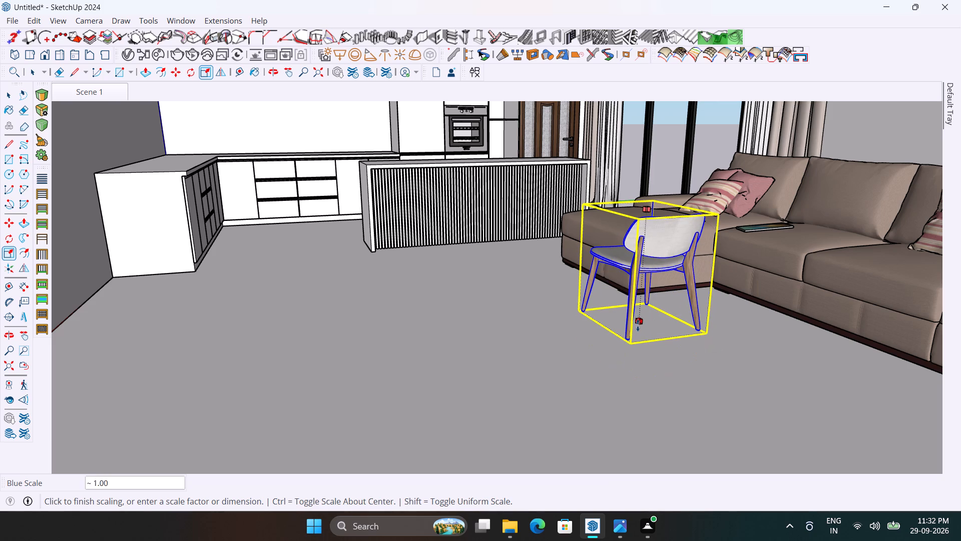
{"action": "scroll", "coordinate": [638, 328], "scroll_direction": "up", "scroll_amount": 3}
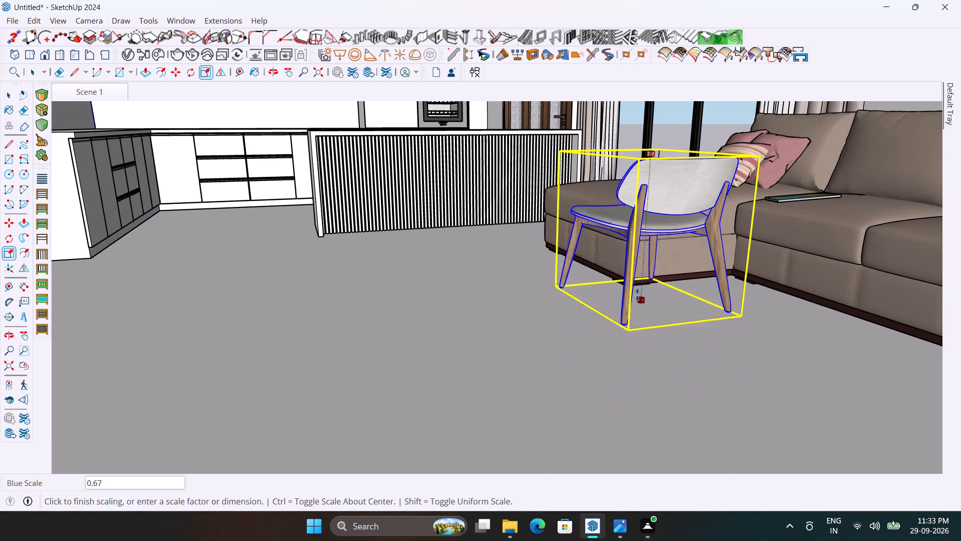
{"action": "left_click", "coordinate": [319, 239]}
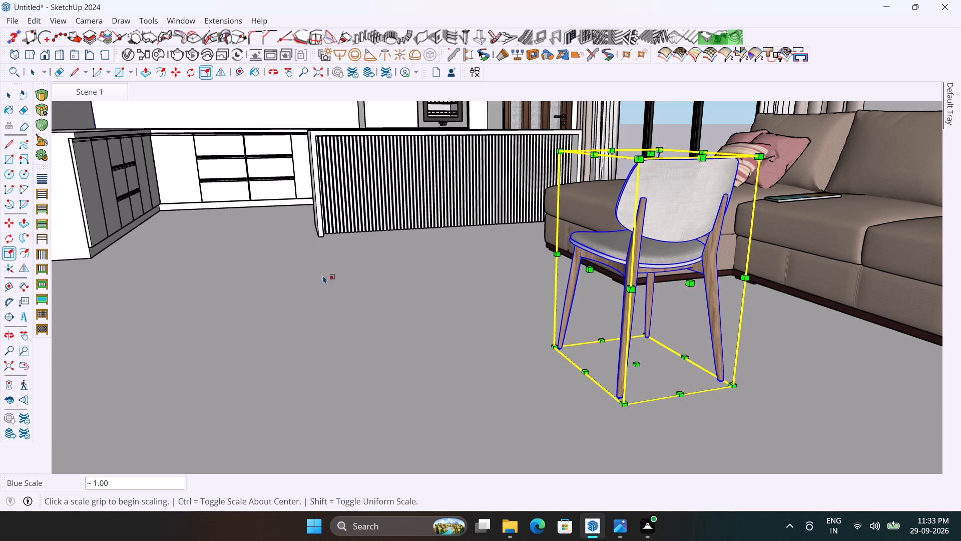
{"action": "key", "text": "space"}
{"action": "left_click", "coordinate": [425, 351]}
{"action": "scroll", "coordinate": [425, 351], "scroll_direction": "down", "scroll_amount": 6}
Move the chair about 9' 11" across the floor so it stands against the slatted front near the island's near end.
{"action": "middle_click_drag", "start_coordinate": [425, 351], "coordinate": [483, 384]}
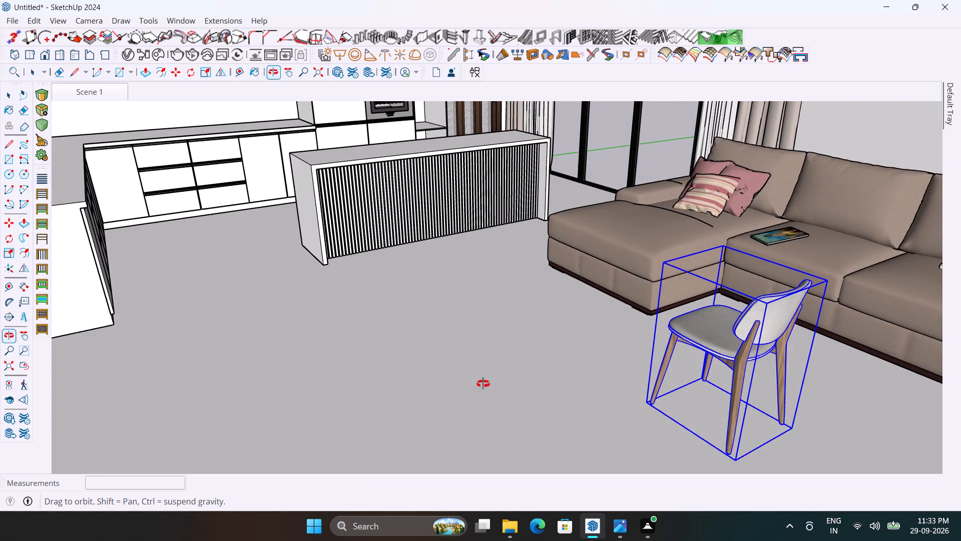
{"action": "middle_click_drag", "start_coordinate": [483, 384], "coordinate": [483, 384]}
{"action": "scroll", "coordinate": [681, 435], "scroll_direction": "up", "scroll_amount": 1}
{"action": "key", "text": "m"}
{"action": "scroll", "coordinate": [674, 428], "scroll_direction": "up", "scroll_amount": 2}
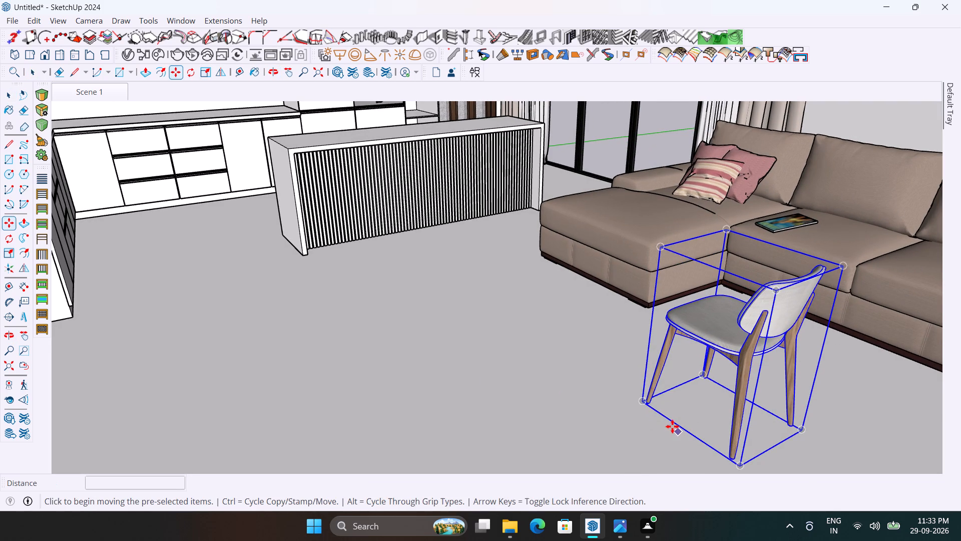
{"action": "left_click", "coordinate": [637, 401]}
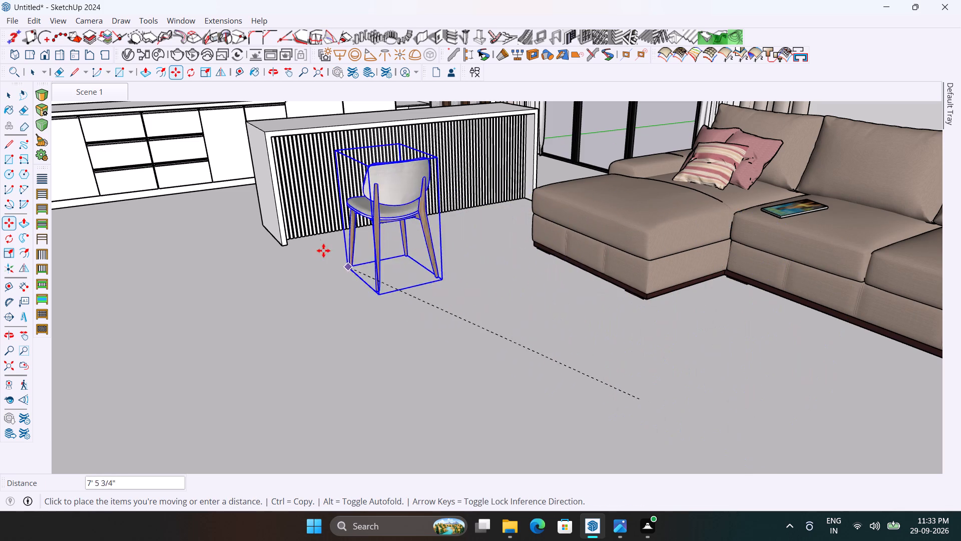
{"action": "scroll", "coordinate": [317, 240], "scroll_direction": "up", "scroll_amount": 2}
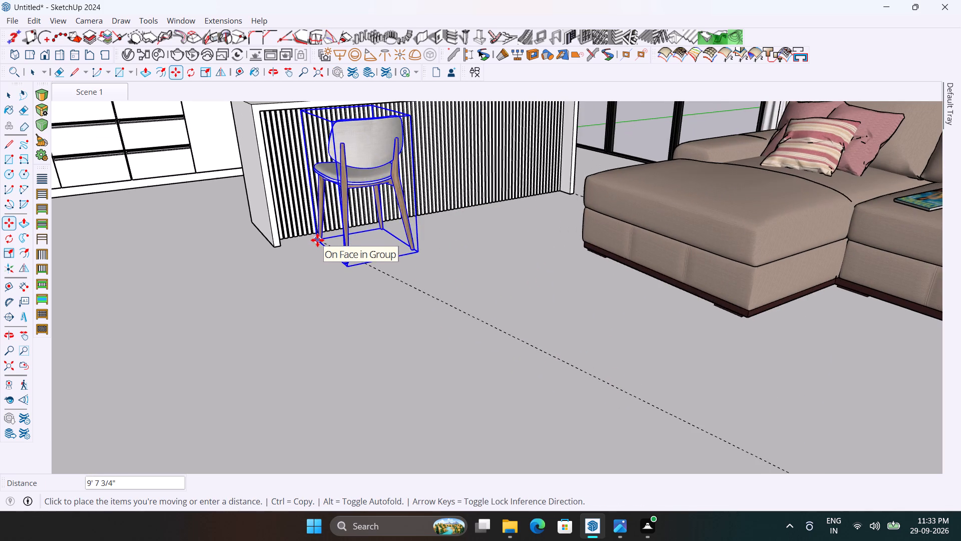
{"action": "middle_click_drag", "start_coordinate": [317, 240], "coordinate": [417, 304]}
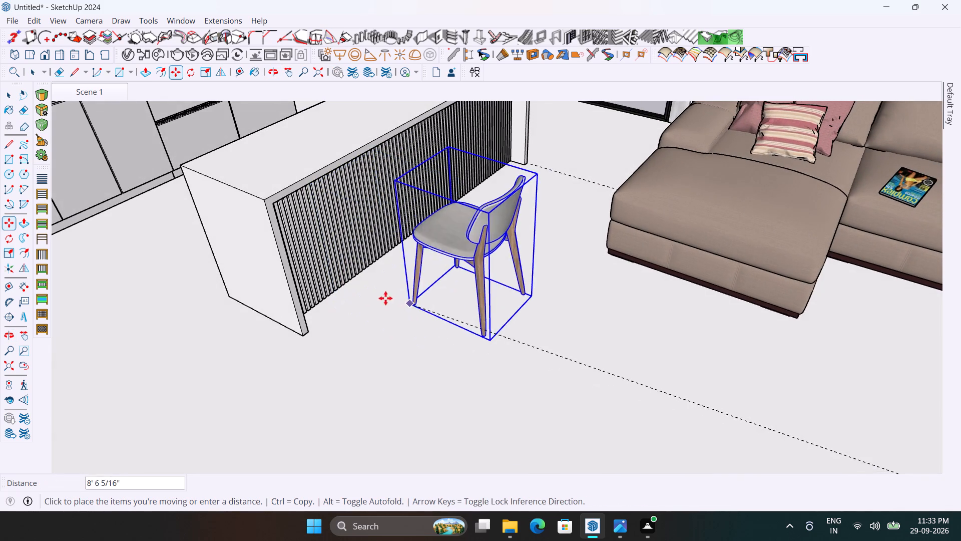
{"action": "scroll", "coordinate": [357, 294], "scroll_direction": "up", "scroll_amount": 2}
{"action": "left_click", "coordinate": [320, 308]}
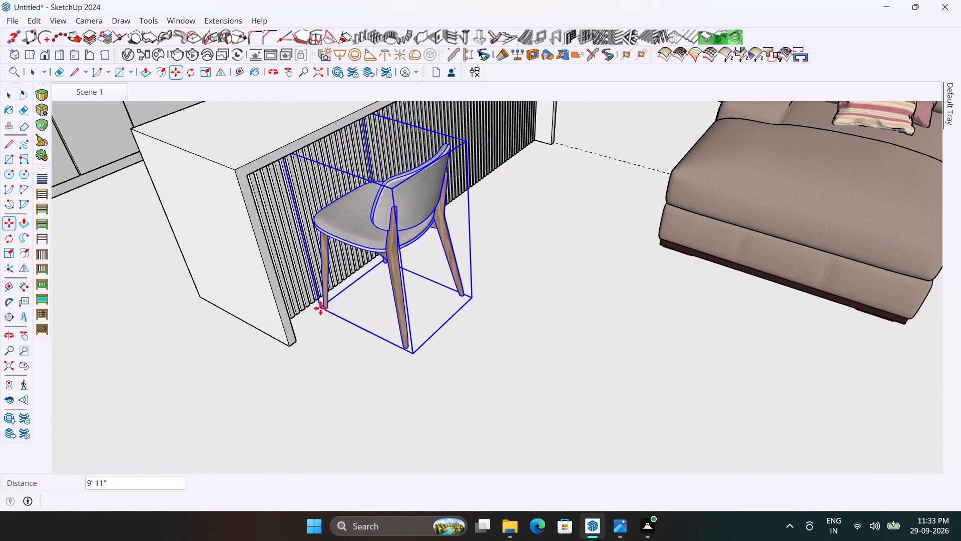
Scale the chair down slightly along the green axis by pulling its back side toward the island.
{"action": "middle_click_drag", "start_coordinate": [331, 329], "coordinate": [392, 367]}
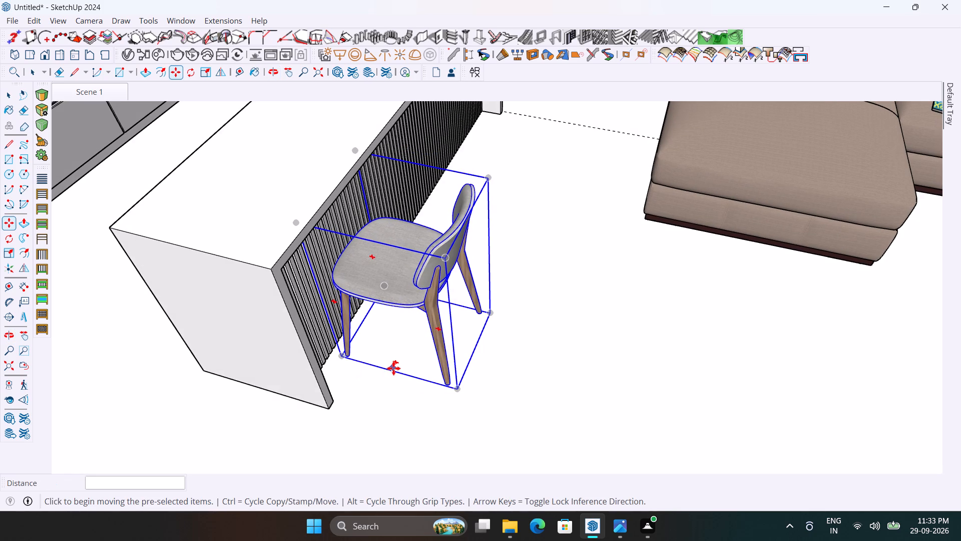
{"action": "key", "text": "s"}
{"action": "left_click", "coordinate": [471, 295]}
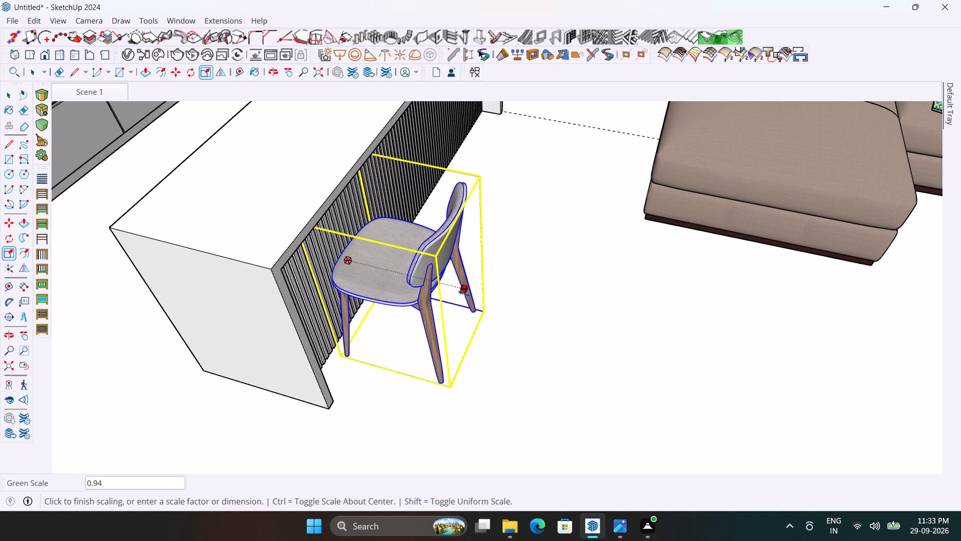
{"action": "left_click", "coordinate": [453, 294]}
{"action": "scroll", "coordinate": [463, 328], "scroll_direction": "down", "scroll_amount": 3}
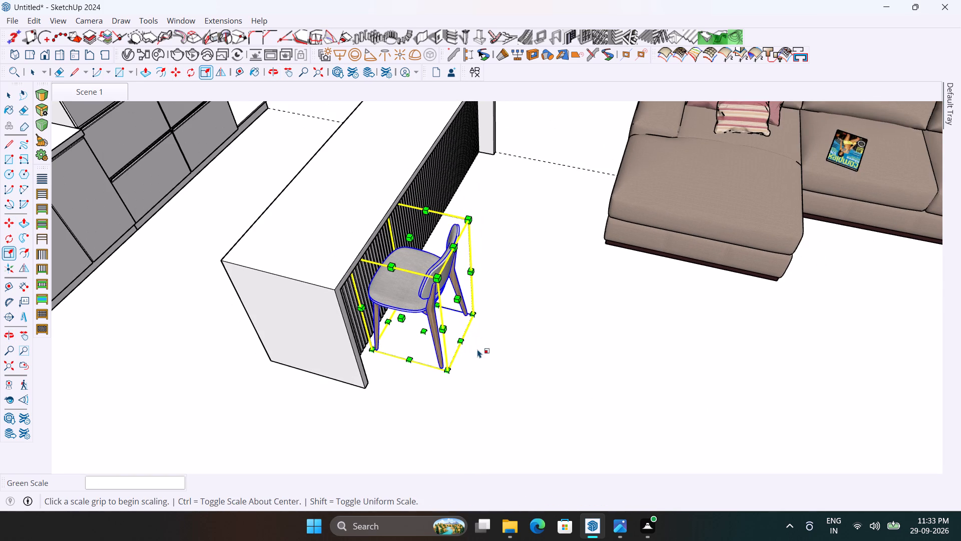
Copy the chair about 3' 2 3/4" along the slatted island front, then restore the Scene 1 view and clear the selection.
{"action": "middle_click_drag", "start_coordinate": [468, 355], "coordinate": [232, 327], "text": "alt"}
{"action": "scroll", "coordinate": [411, 287], "scroll_direction": "up", "scroll_amount": 2}
{"action": "key", "text": "m"}
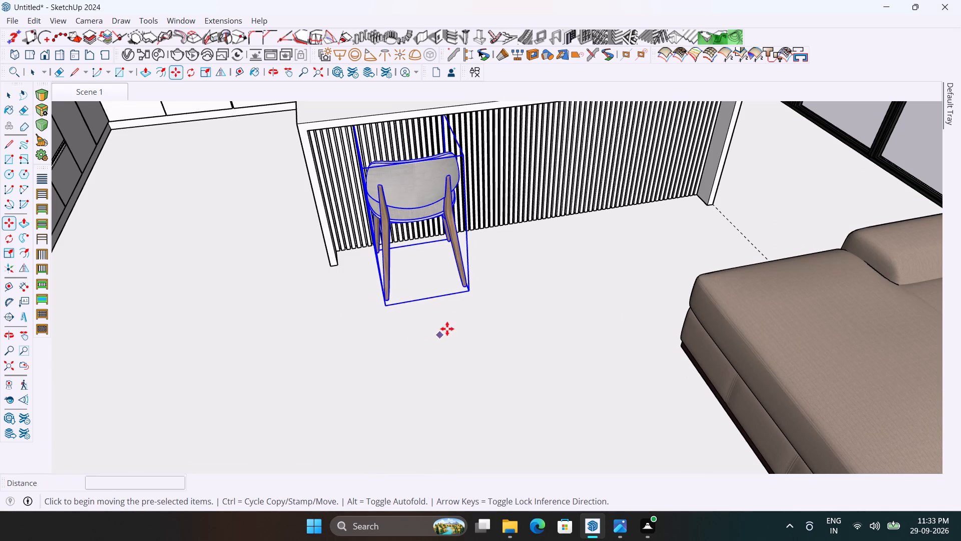
{"action": "left_click", "coordinate": [469, 295], "text": "ctrl"}
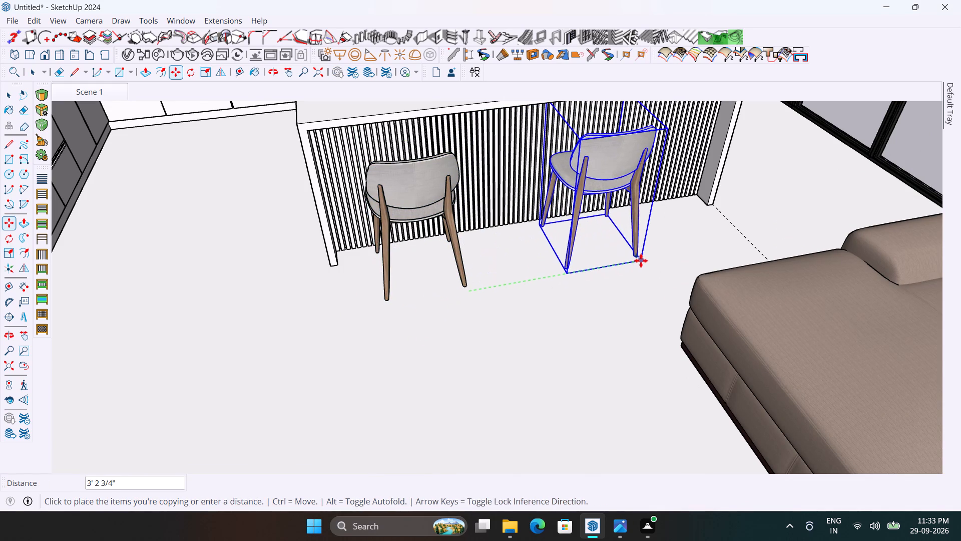
{"action": "left_click", "coordinate": [642, 260]}
{"action": "scroll", "coordinate": [490, 255], "scroll_direction": "down", "scroll_amount": 5}
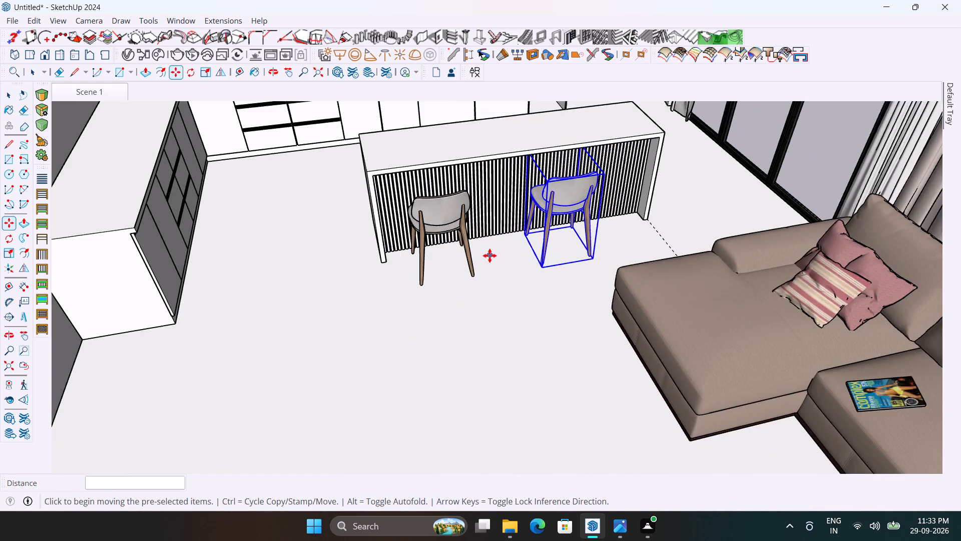
{"action": "scroll", "coordinate": [490, 255], "scroll_direction": "down", "scroll_amount": 3}
{"action": "key", "text": "space"}
{"action": "left_click", "coordinate": [114, 97]}
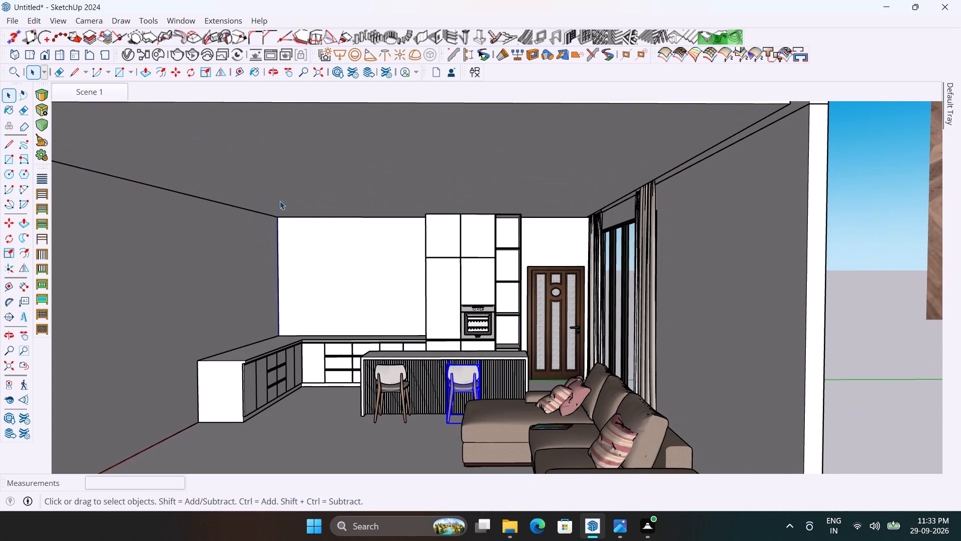
{"action": "left_click", "coordinate": [895, 297]}
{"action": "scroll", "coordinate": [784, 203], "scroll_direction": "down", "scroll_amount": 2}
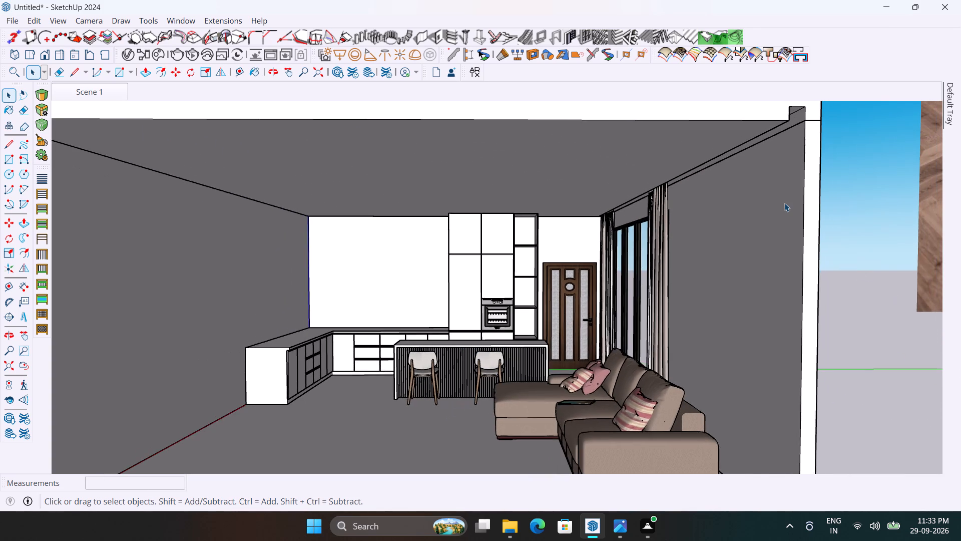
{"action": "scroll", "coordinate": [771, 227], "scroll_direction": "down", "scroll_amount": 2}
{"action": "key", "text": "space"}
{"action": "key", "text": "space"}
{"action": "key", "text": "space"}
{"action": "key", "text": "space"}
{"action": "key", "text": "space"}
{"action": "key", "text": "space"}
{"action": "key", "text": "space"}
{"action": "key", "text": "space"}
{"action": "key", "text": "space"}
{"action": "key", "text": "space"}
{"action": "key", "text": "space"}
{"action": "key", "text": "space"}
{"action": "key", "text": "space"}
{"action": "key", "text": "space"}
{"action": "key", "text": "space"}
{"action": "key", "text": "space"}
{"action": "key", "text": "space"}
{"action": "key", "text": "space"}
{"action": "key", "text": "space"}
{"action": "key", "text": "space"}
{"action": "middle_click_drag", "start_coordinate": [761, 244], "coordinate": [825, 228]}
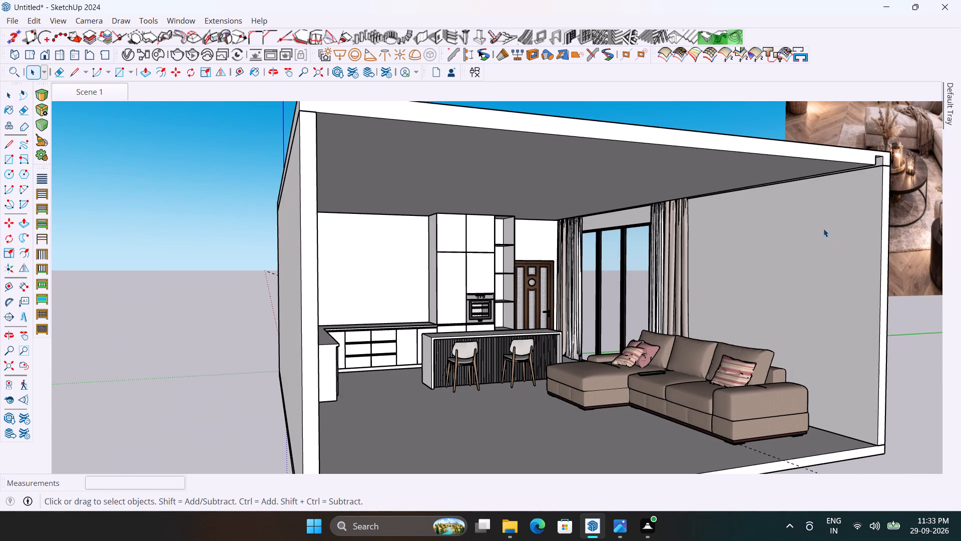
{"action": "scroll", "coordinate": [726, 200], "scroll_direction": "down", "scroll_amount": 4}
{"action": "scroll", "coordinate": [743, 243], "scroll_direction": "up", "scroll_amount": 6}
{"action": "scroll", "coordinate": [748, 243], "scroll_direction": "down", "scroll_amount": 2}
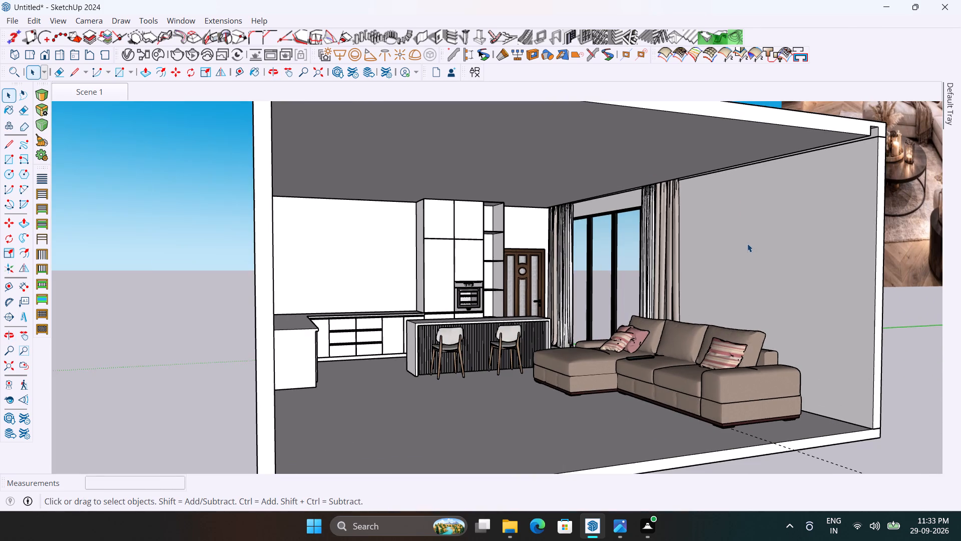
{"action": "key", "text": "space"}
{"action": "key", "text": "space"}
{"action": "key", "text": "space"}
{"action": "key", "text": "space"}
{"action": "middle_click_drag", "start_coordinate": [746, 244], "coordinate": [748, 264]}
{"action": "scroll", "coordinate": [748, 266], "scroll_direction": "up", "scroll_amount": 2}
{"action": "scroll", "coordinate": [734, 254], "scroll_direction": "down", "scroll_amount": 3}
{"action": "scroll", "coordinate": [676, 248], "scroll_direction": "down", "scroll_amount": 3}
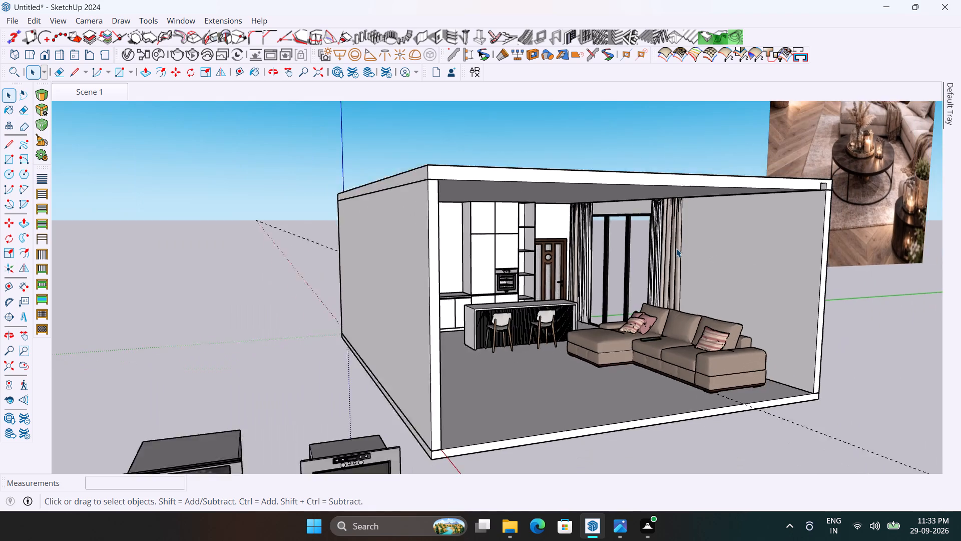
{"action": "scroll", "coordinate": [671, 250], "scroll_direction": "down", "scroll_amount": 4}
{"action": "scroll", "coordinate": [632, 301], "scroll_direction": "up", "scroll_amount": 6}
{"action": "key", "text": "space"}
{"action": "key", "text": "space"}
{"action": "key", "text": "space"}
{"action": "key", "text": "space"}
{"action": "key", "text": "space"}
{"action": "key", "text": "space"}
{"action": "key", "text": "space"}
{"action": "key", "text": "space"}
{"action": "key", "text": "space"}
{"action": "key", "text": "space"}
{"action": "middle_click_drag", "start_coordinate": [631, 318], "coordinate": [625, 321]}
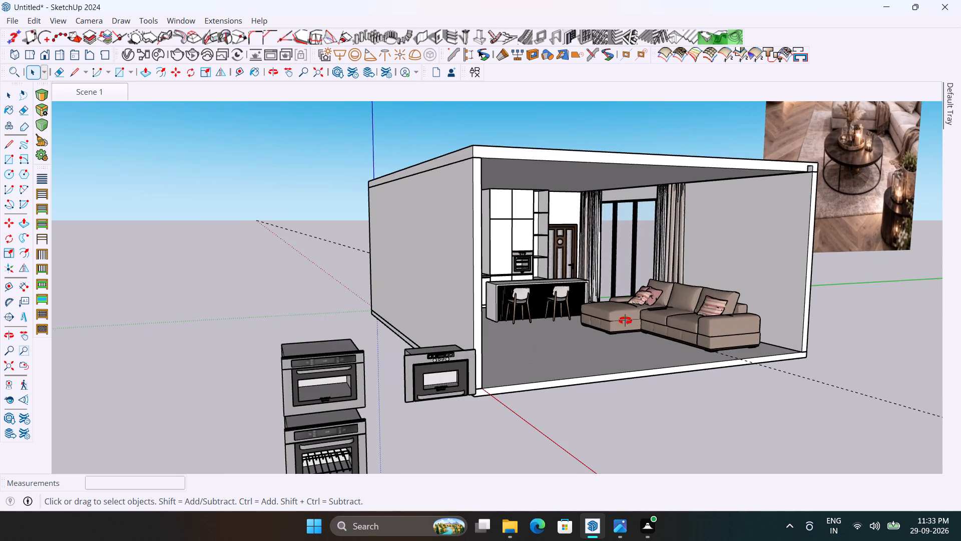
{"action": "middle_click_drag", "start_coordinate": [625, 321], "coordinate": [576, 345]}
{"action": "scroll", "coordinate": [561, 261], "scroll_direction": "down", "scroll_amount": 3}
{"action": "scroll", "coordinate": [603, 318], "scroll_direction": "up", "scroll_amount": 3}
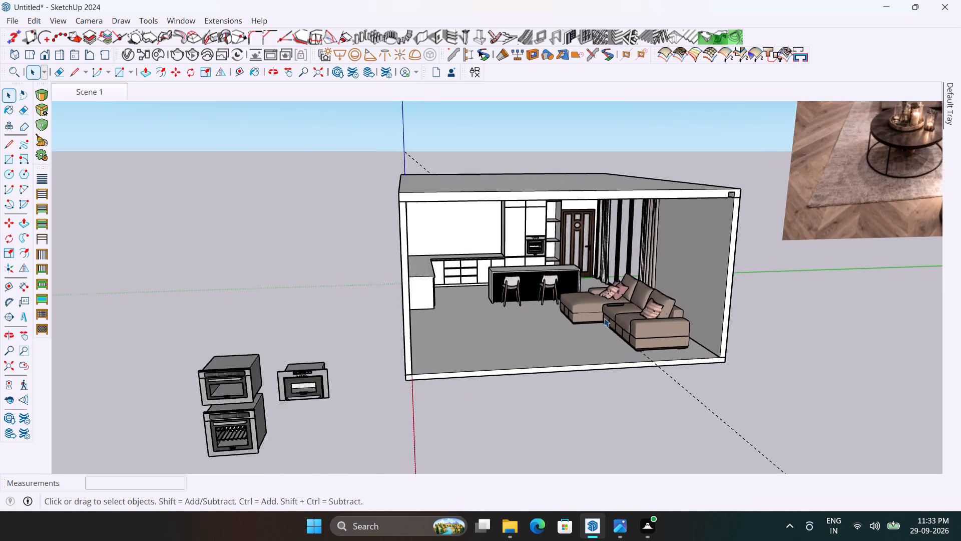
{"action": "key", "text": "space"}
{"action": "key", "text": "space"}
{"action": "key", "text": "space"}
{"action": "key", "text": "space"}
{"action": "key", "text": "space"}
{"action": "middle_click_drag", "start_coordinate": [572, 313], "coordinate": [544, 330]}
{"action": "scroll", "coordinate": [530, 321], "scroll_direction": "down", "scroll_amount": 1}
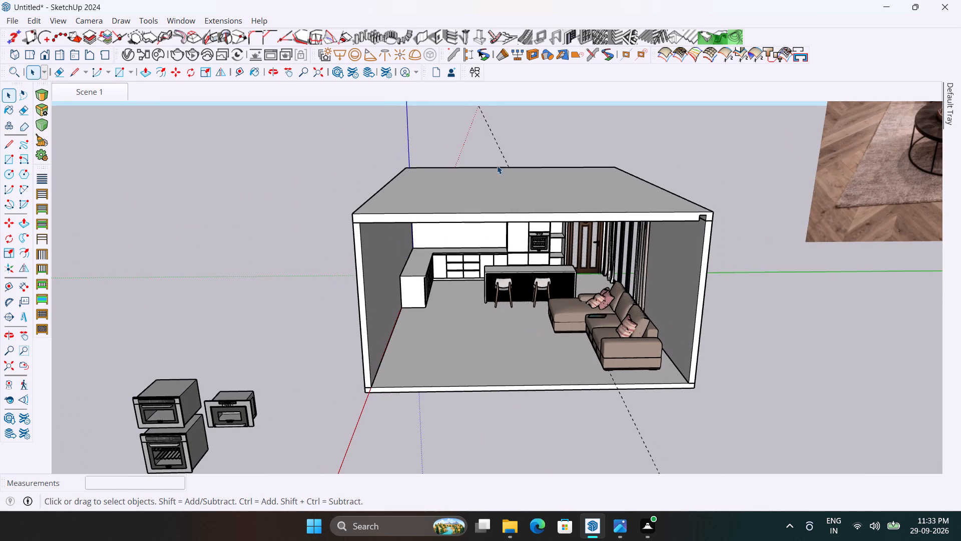
Search 3D Warehouse for "table" and browse the models for one matching the reference picture.
{"action": "left_click", "coordinate": [334, 67]}
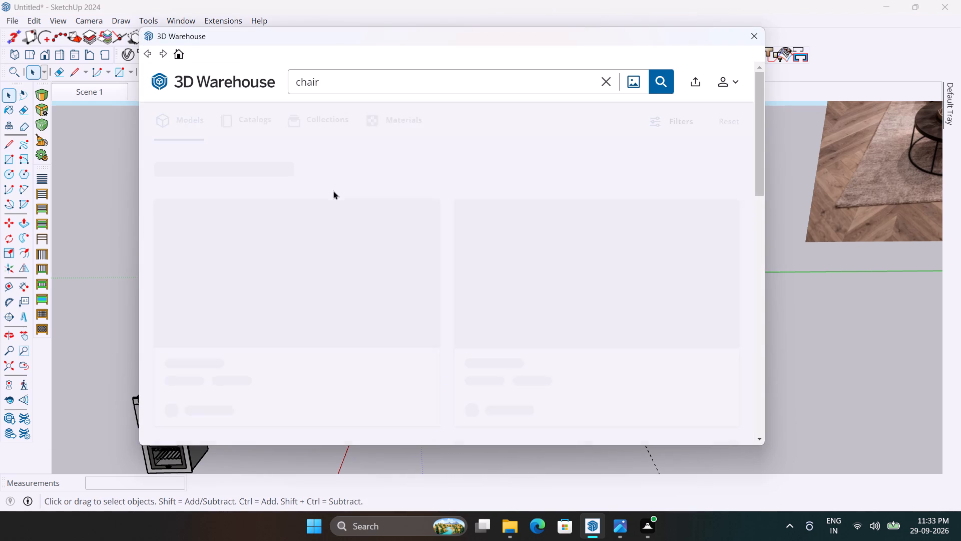
{"action": "left_click", "coordinate": [355, 76]}
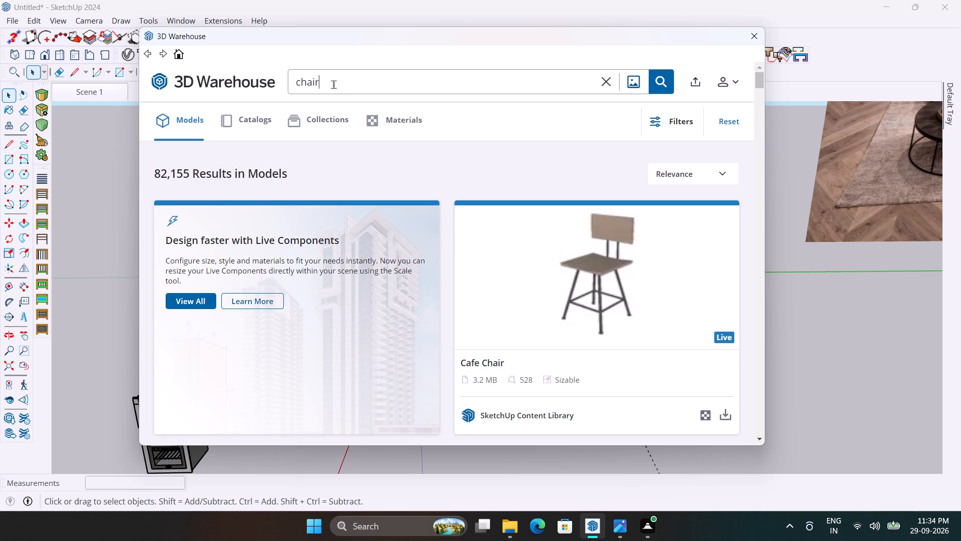
{"action": "key", "text": "BackSpace"}
{"action": "key", "text": "BackSpace"}
{"action": "key", "text": "BackSpace"}
{"action": "key", "text": "BackSpace"}
{"action": "key", "text": "BackSpace"}
{"action": "type", "text": "table"}
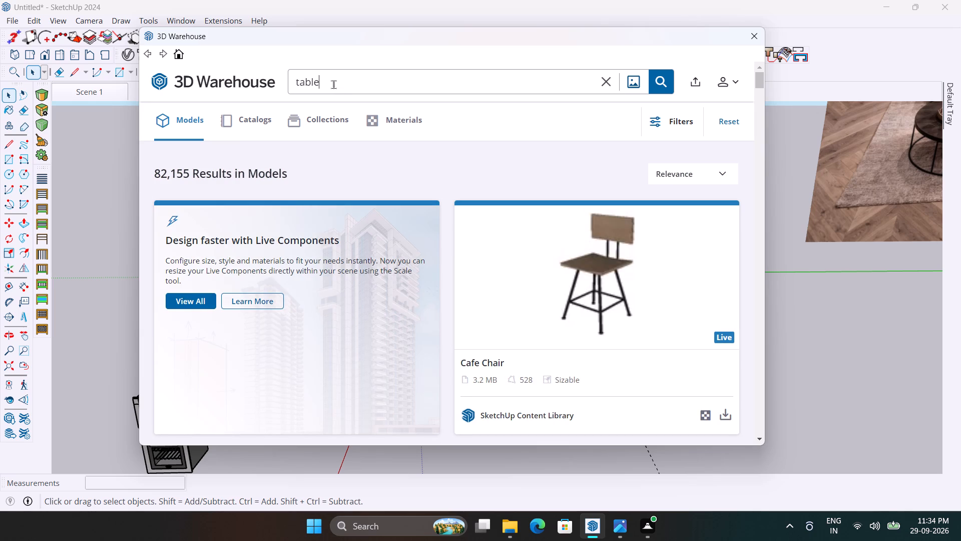
{"action": "key", "text": "Return"}
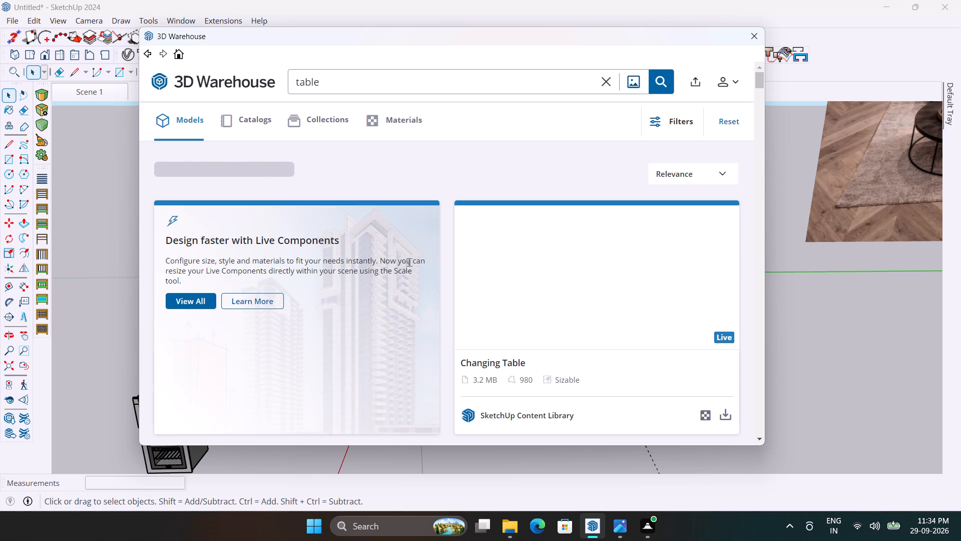
{"action": "scroll", "coordinate": [533, 304], "scroll_direction": "down", "scroll_amount": 20}
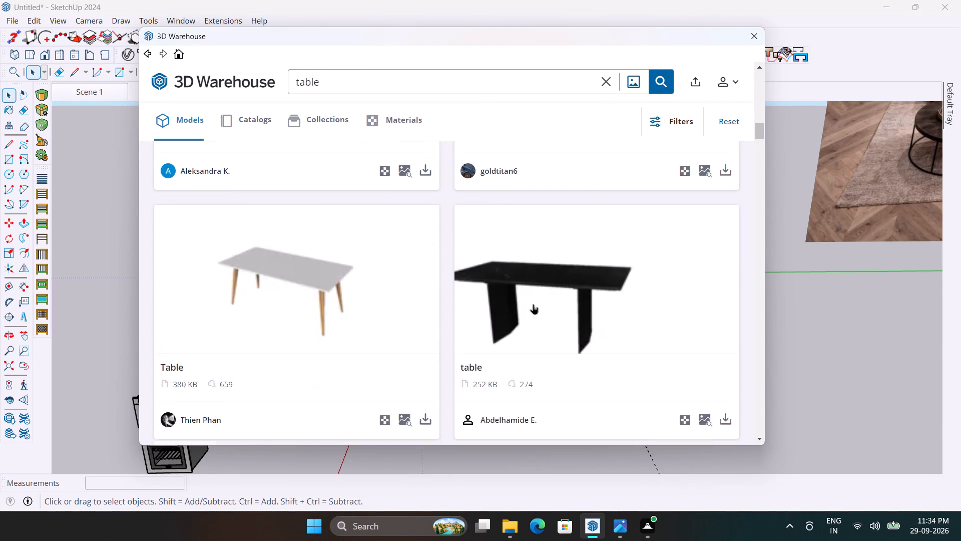
Search 3D Warehouse for "living table".
{"action": "left_click", "coordinate": [341, 86]}
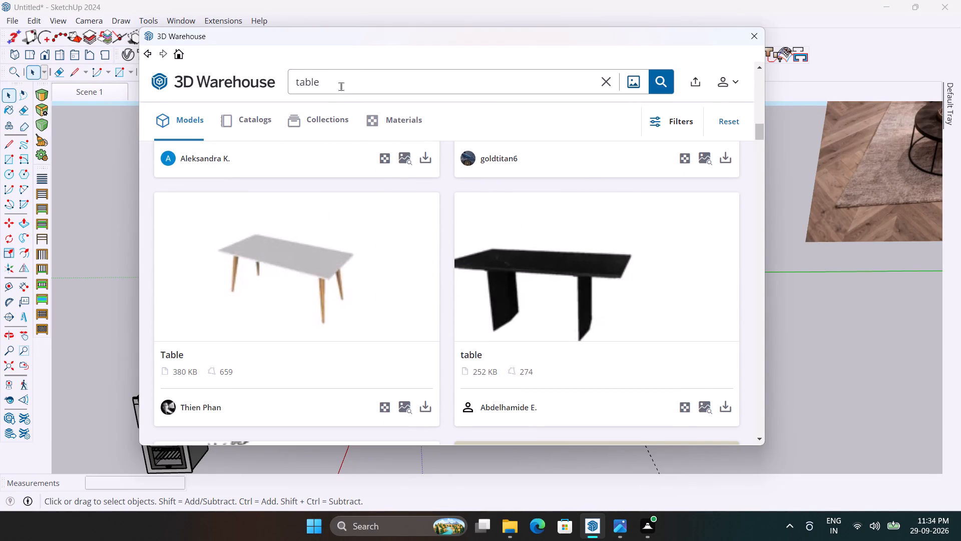
{"action": "key", "text": "BackSpace"}
{"action": "key", "text": "BackSpace"}
{"action": "key", "text": "BackSpace"}
{"action": "key", "text": "BackSpace"}
{"action": "key", "text": "BackSpace"}
{"action": "key", "text": "BackSpace"}
{"action": "key", "text": "BackSpace"}
{"action": "key", "text": "BackSpace"}
{"action": "key", "text": "BackSpace"}
{"action": "key", "text": "BackSpace"}
{"action": "type", "text": "livin"}
{"action": "type", "text": "g tabl"}
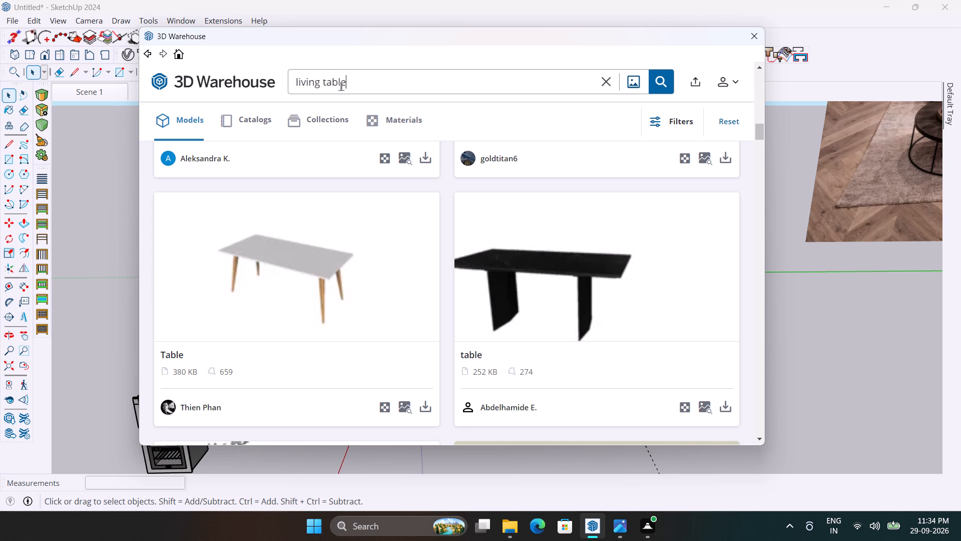
{"action": "key", "text": "e"}
{"action": "key", "text": "Return"}
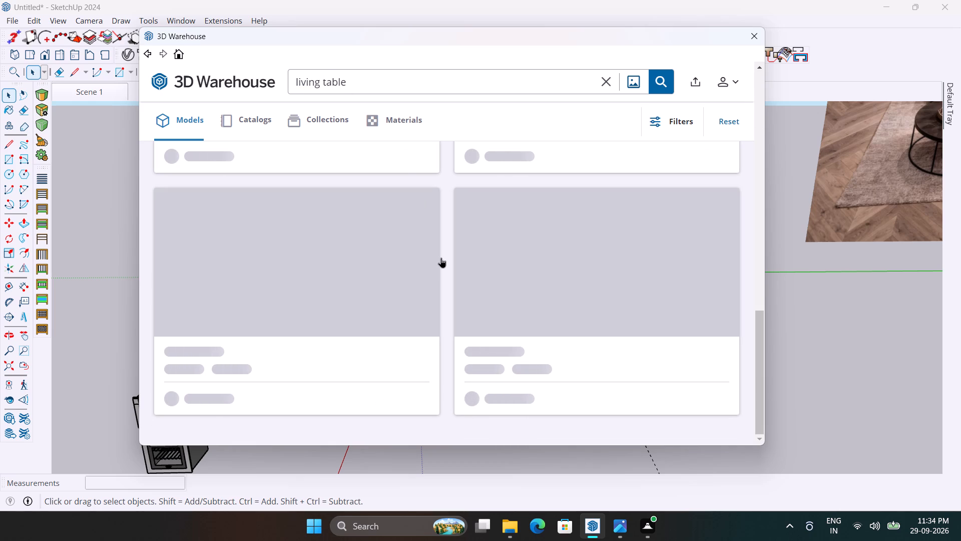
Browse the living table models for a round coffee table that suits the reference picture.
{"action": "scroll", "coordinate": [441, 257], "scroll_direction": "down", "scroll_amount": 4}
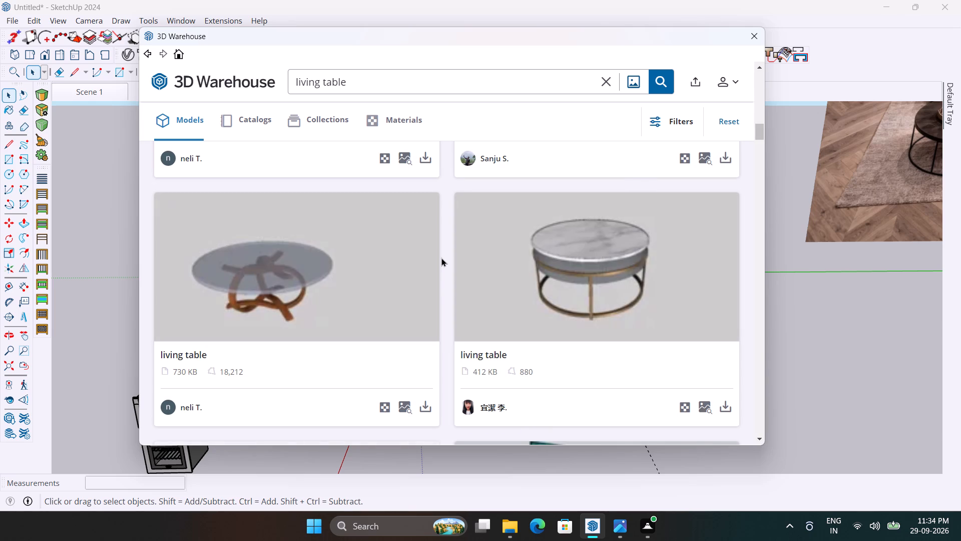
{"action": "scroll", "coordinate": [441, 257], "scroll_direction": "down", "scroll_amount": 9}
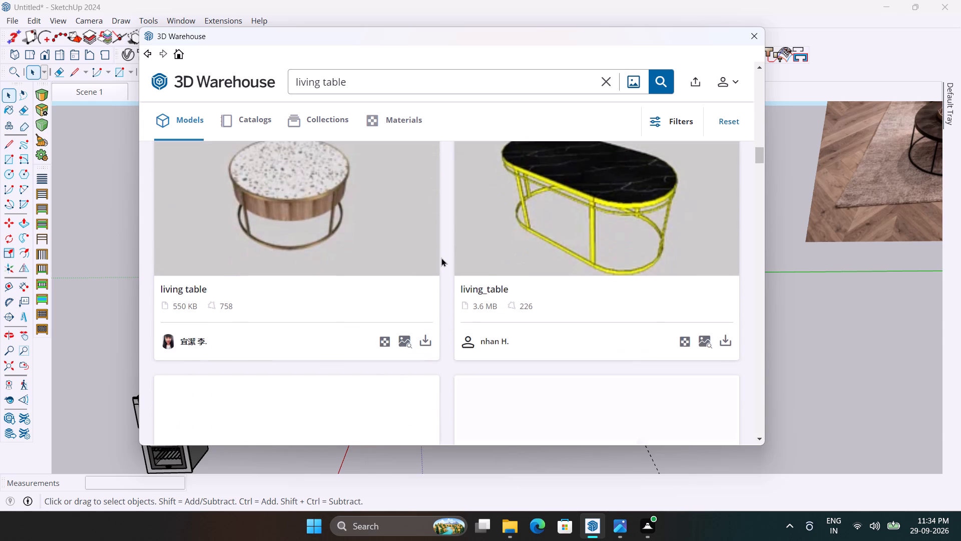
{"action": "scroll", "coordinate": [441, 257], "scroll_direction": "down", "scroll_amount": 12}
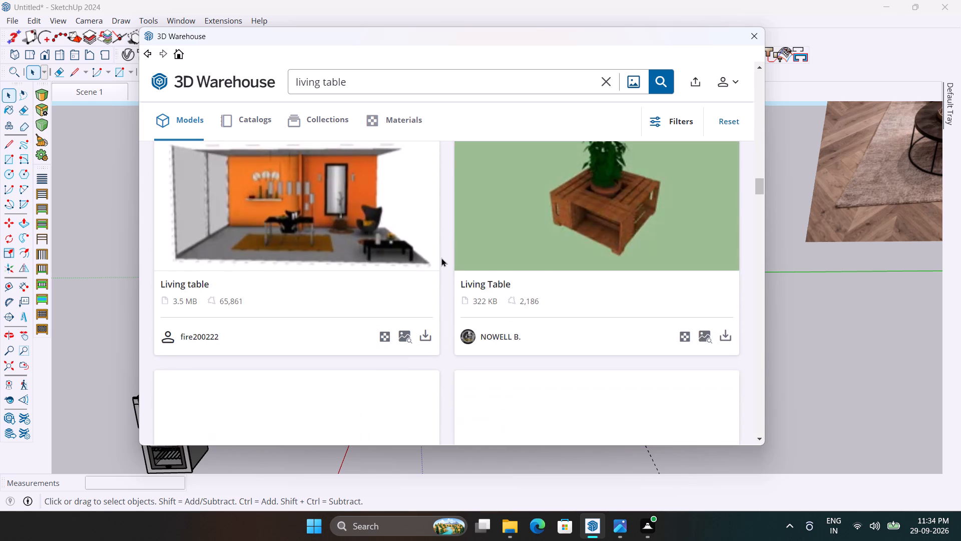
{"action": "scroll", "coordinate": [441, 257], "scroll_direction": "down", "scroll_amount": 8}
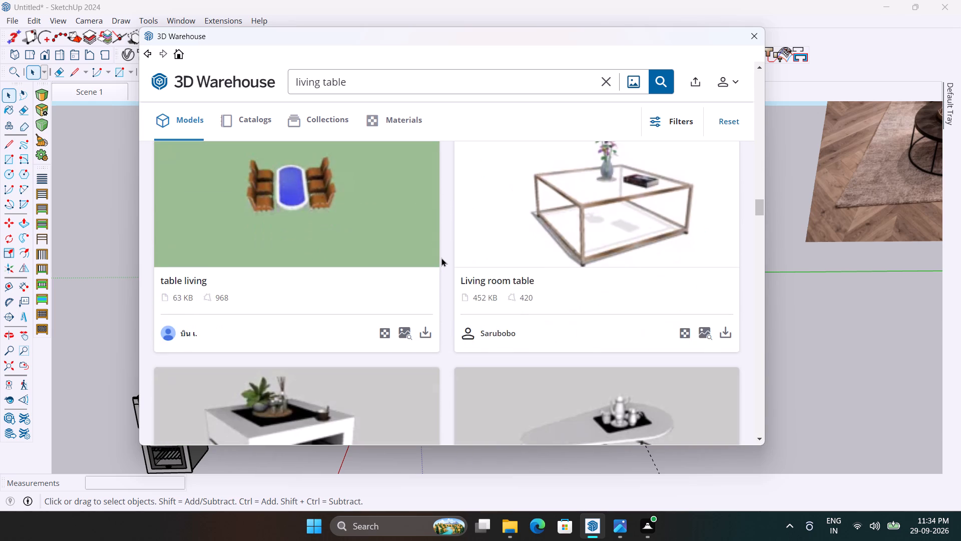
{"action": "scroll", "coordinate": [441, 257], "scroll_direction": "down", "scroll_amount": 11}
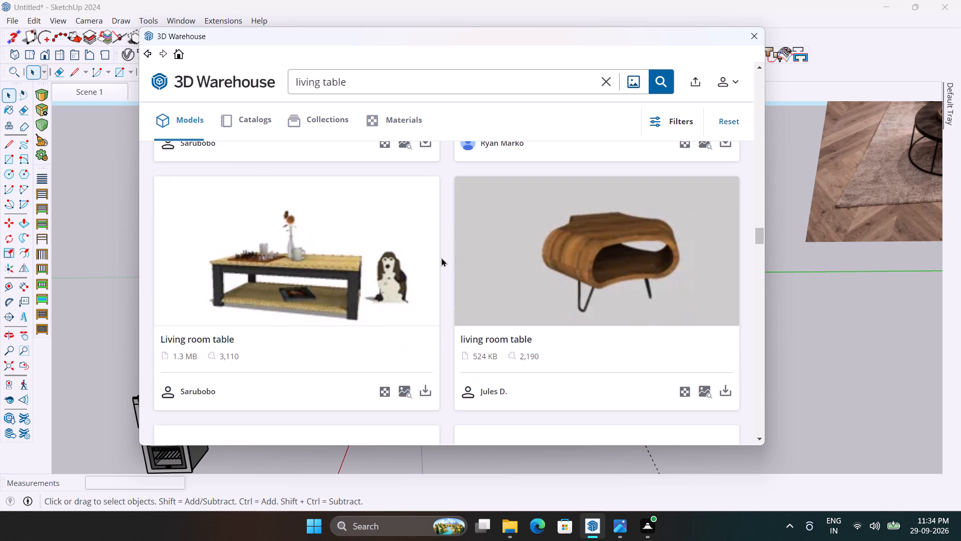
{"action": "scroll", "coordinate": [441, 257], "scroll_direction": "down", "scroll_amount": 11}
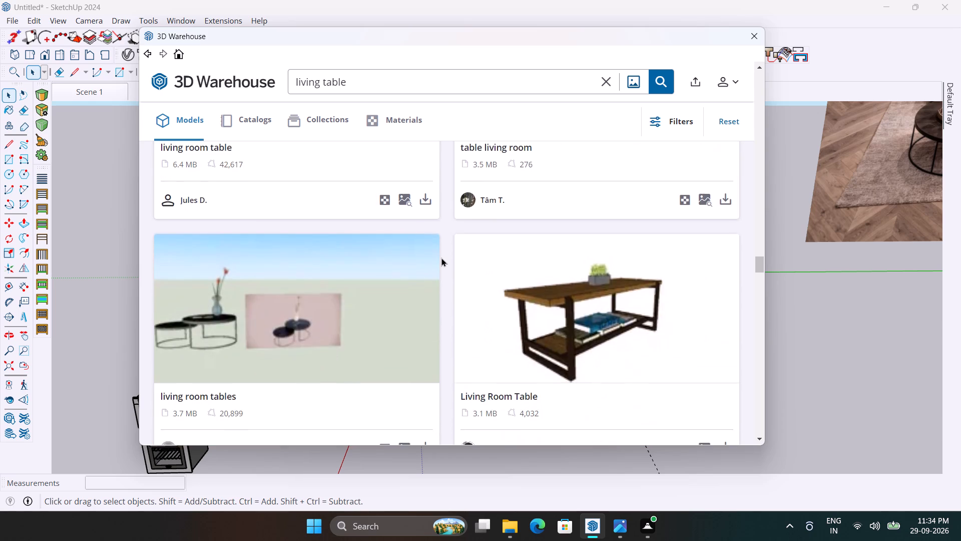
{"action": "scroll", "coordinate": [441, 257], "scroll_direction": "down", "scroll_amount": 12}
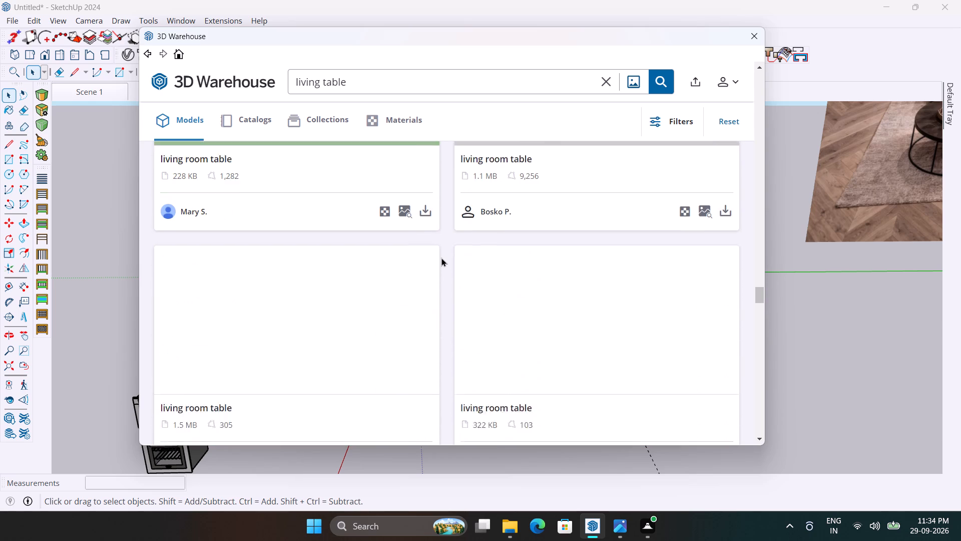
{"action": "scroll", "coordinate": [441, 257], "scroll_direction": "down", "scroll_amount": 11}
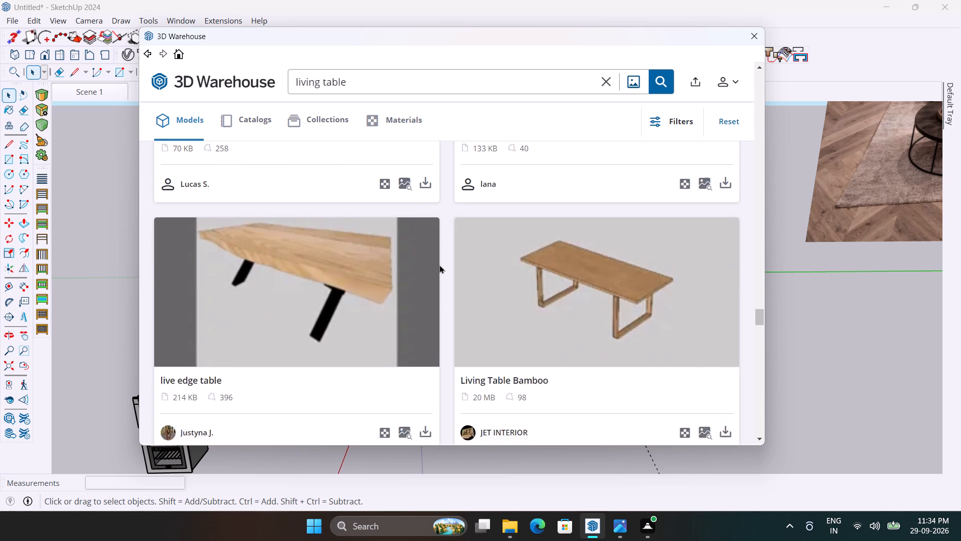
{"action": "scroll", "coordinate": [422, 300], "scroll_direction": "down", "scroll_amount": 11}
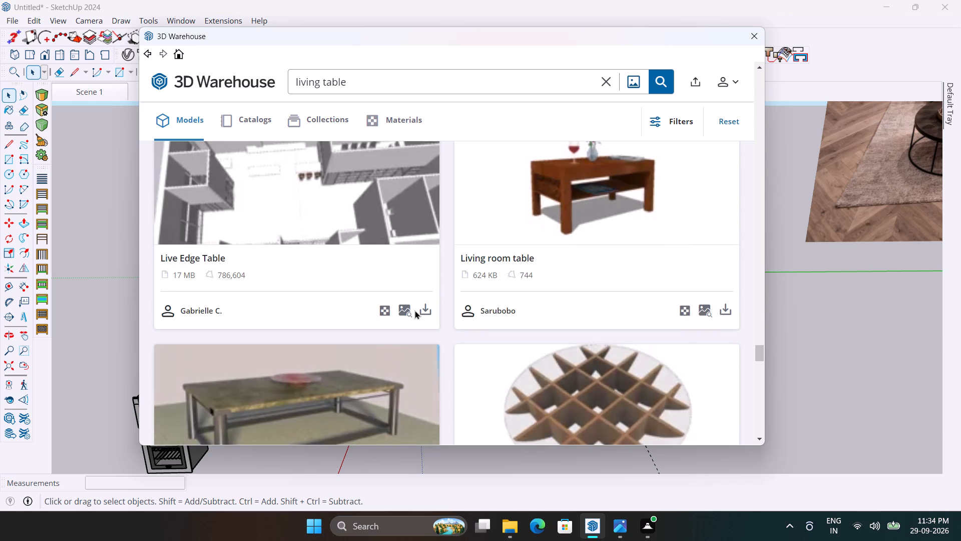
{"action": "scroll", "coordinate": [414, 310], "scroll_direction": "down", "scroll_amount": 12}
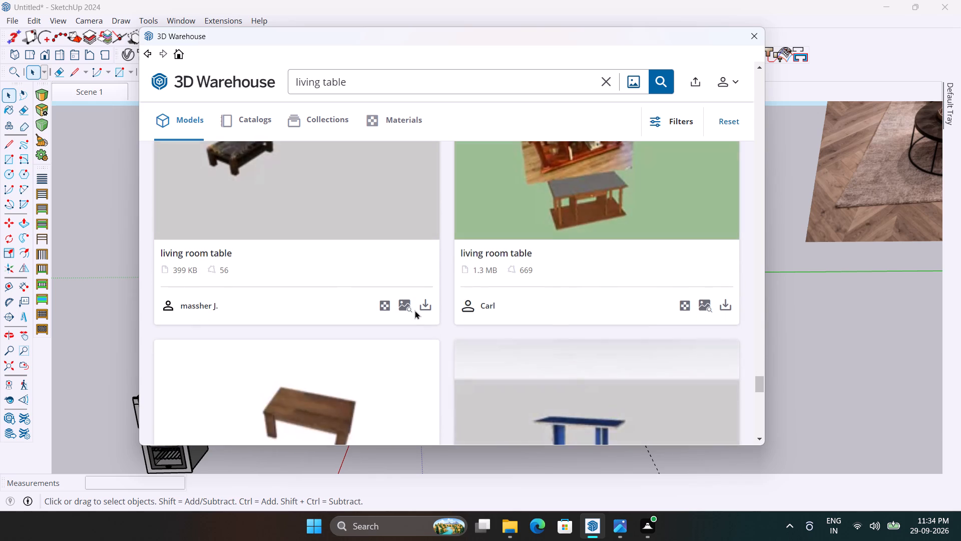
{"action": "scroll", "coordinate": [414, 310], "scroll_direction": "down", "scroll_amount": 12}
{"action": "scroll", "coordinate": [414, 310], "scroll_direction": "up", "scroll_amount": 4}
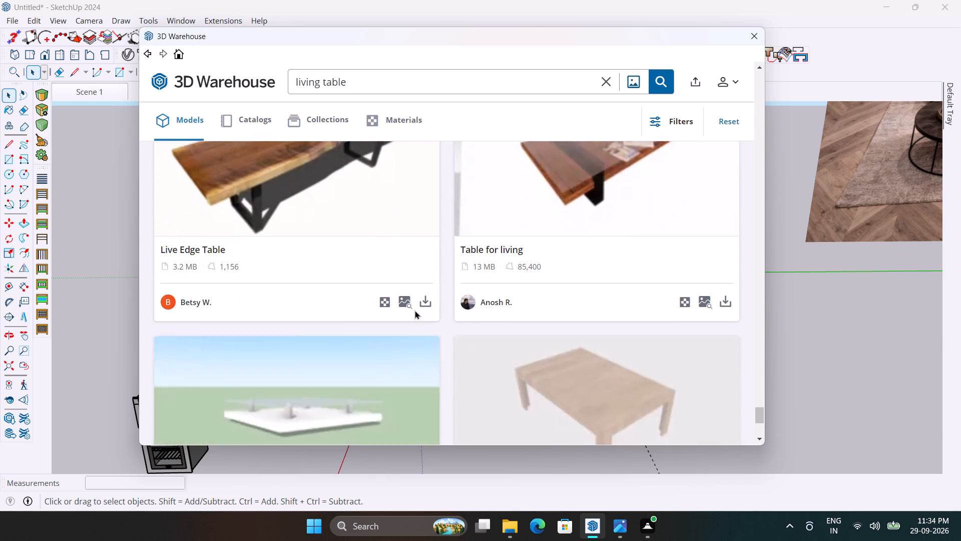
{"action": "scroll", "coordinate": [414, 310], "scroll_direction": "down", "scroll_amount": 14}
{"action": "scroll", "coordinate": [414, 310], "scroll_direction": "up", "scroll_amount": 8}
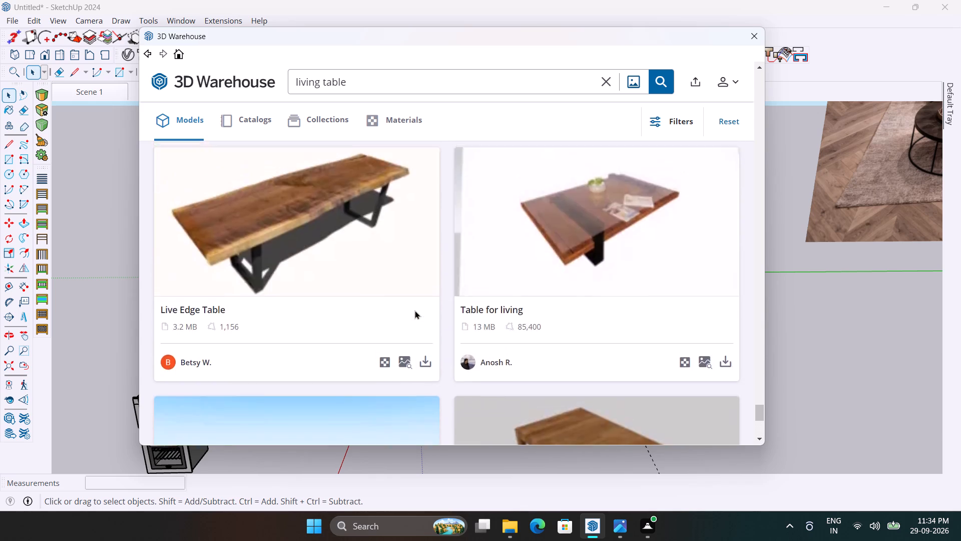
{"action": "scroll", "coordinate": [414, 310], "scroll_direction": "up", "scroll_amount": 20}
{"action": "scroll", "coordinate": [414, 310], "scroll_direction": "up", "scroll_amount": 12}
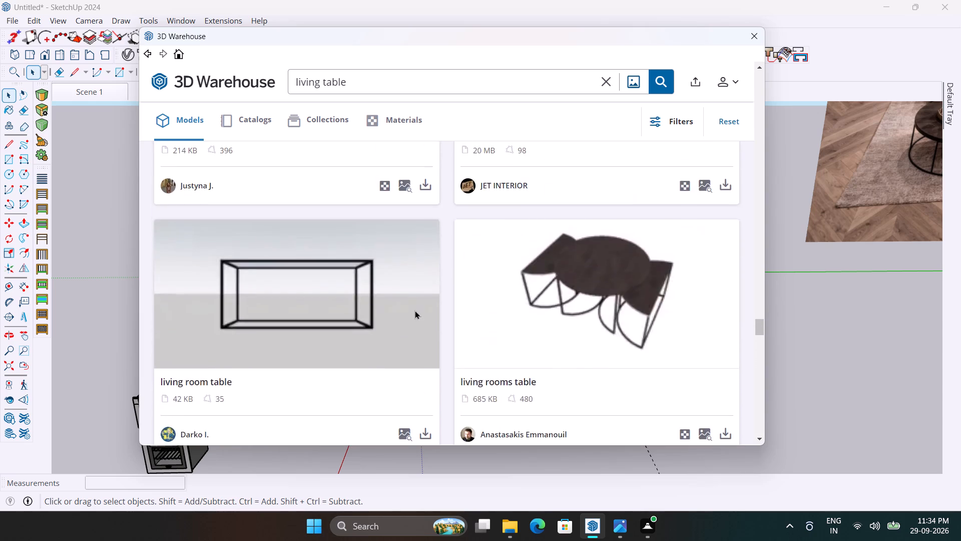
{"action": "scroll", "coordinate": [414, 310], "scroll_direction": "up", "scroll_amount": 20}
{"action": "scroll", "coordinate": [414, 310], "scroll_direction": "up", "scroll_amount": 10}
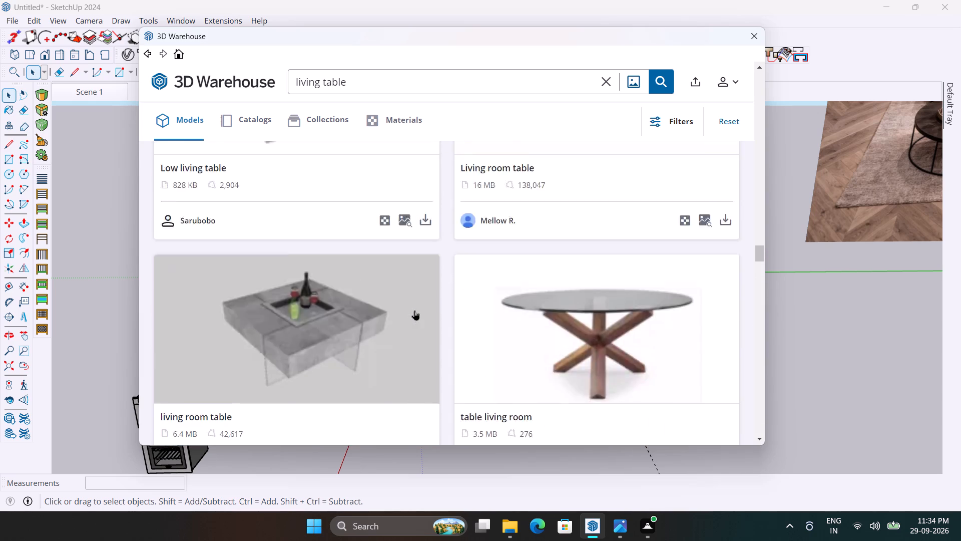
{"action": "scroll", "coordinate": [414, 310], "scroll_direction": "up", "scroll_amount": 19}
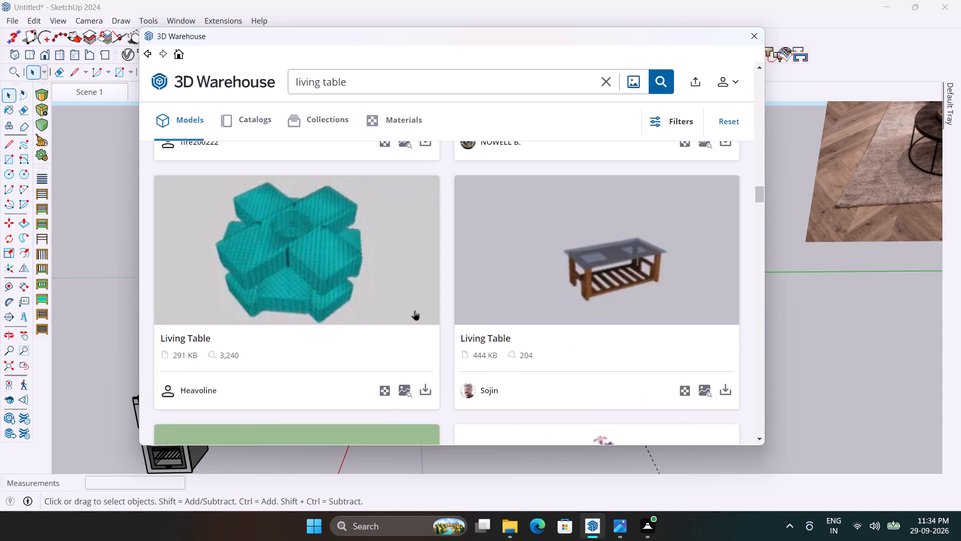
{"action": "scroll", "coordinate": [414, 310], "scroll_direction": "up", "scroll_amount": 19}
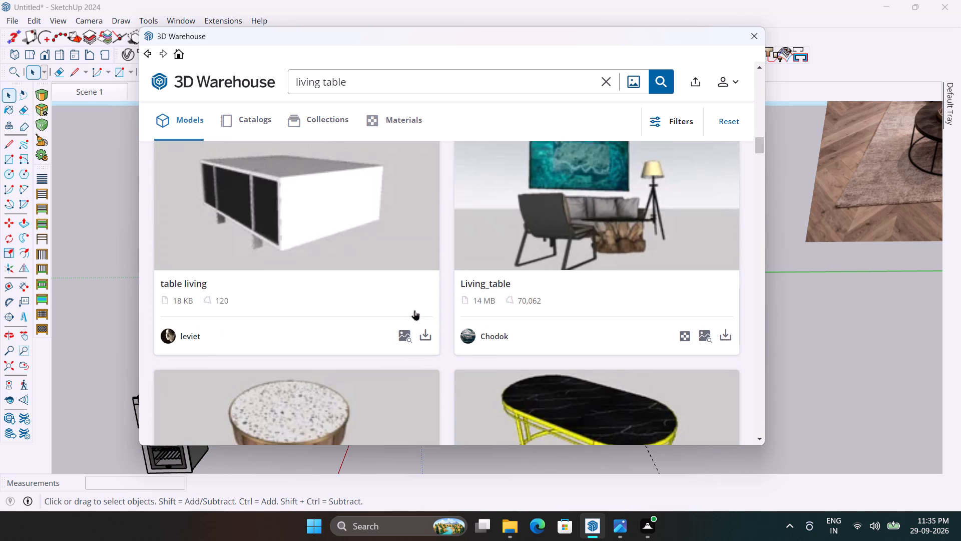
{"action": "scroll", "coordinate": [414, 310], "scroll_direction": "down", "scroll_amount": 3}
{"action": "scroll", "coordinate": [414, 310], "scroll_direction": "up", "scroll_amount": 8}
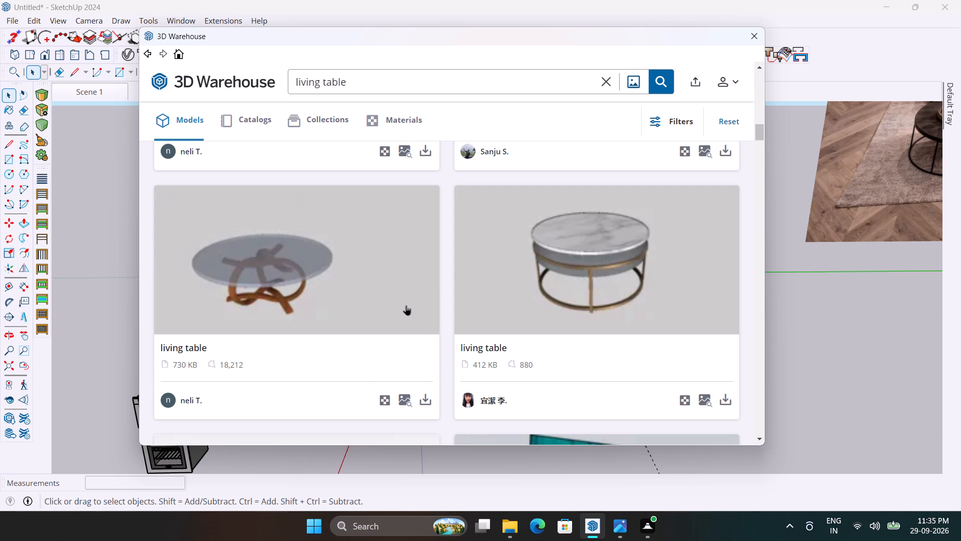
Load the round glass-top living table with the twisted wooden base into the model and place it on the floor in front of the sofa.
{"action": "left_click", "coordinate": [424, 395]}
{"action": "left_click", "coordinate": [407, 252]}
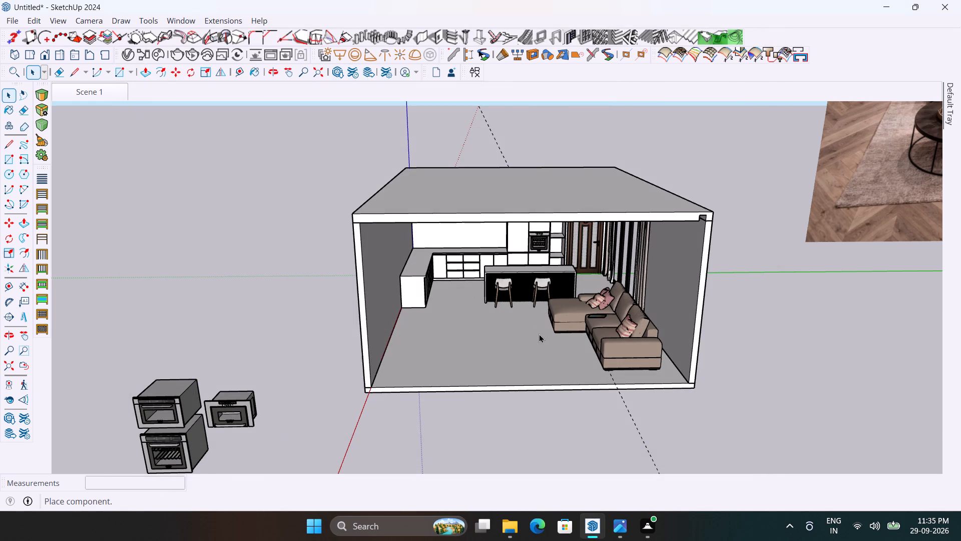
{"action": "scroll", "coordinate": [534, 352], "scroll_direction": "up", "scroll_amount": 6}
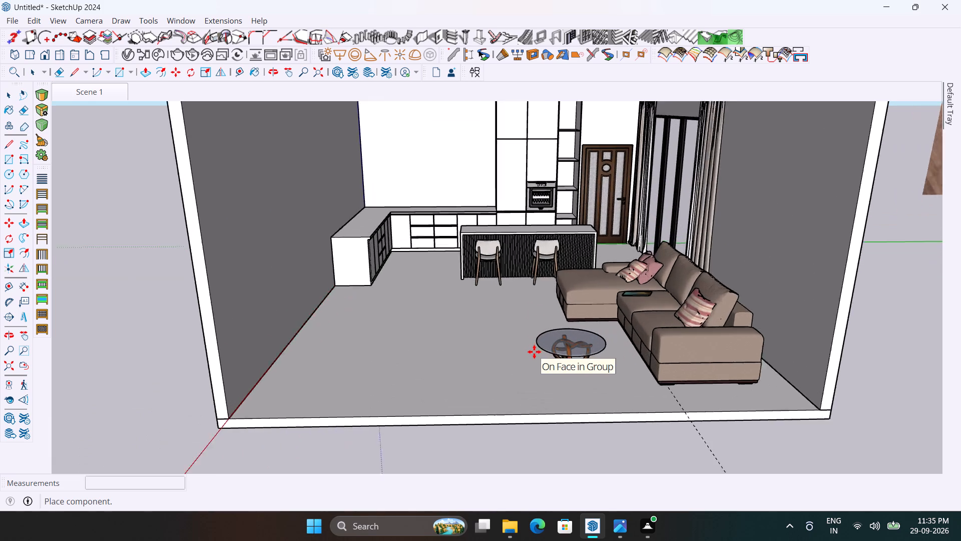
{"action": "scroll", "coordinate": [534, 352], "scroll_direction": "up", "scroll_amount": 2}
{"action": "left_click", "coordinate": [493, 344]}
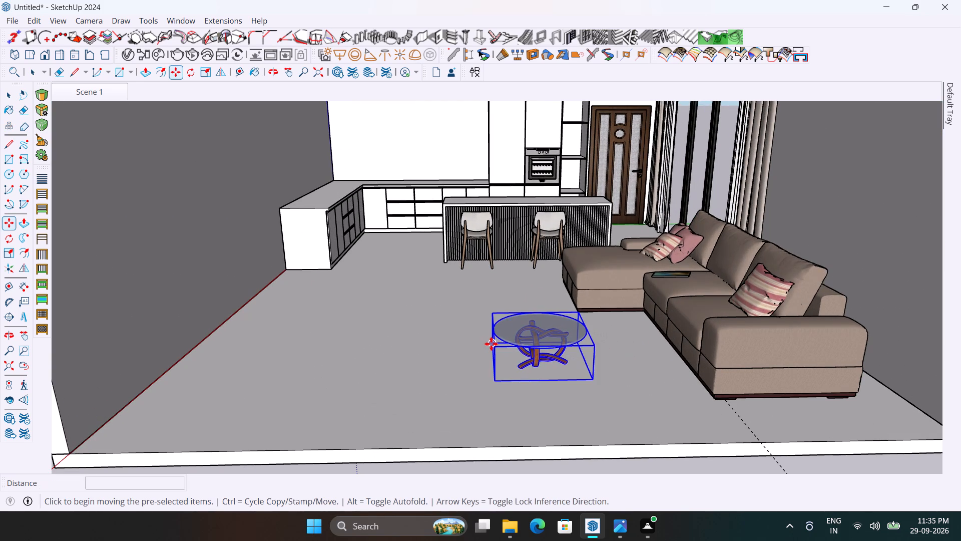
Enlarge the glass table by about 1.42 along the red axis, about 1.15 along green and about 1.06 again along red, then deselect it.
{"action": "scroll", "coordinate": [491, 344], "scroll_direction": "down", "scroll_amount": 4}
{"action": "middle_click_drag", "start_coordinate": [552, 386], "coordinate": [567, 436]}
{"action": "scroll", "coordinate": [565, 436], "scroll_direction": "up", "scroll_amount": 5}
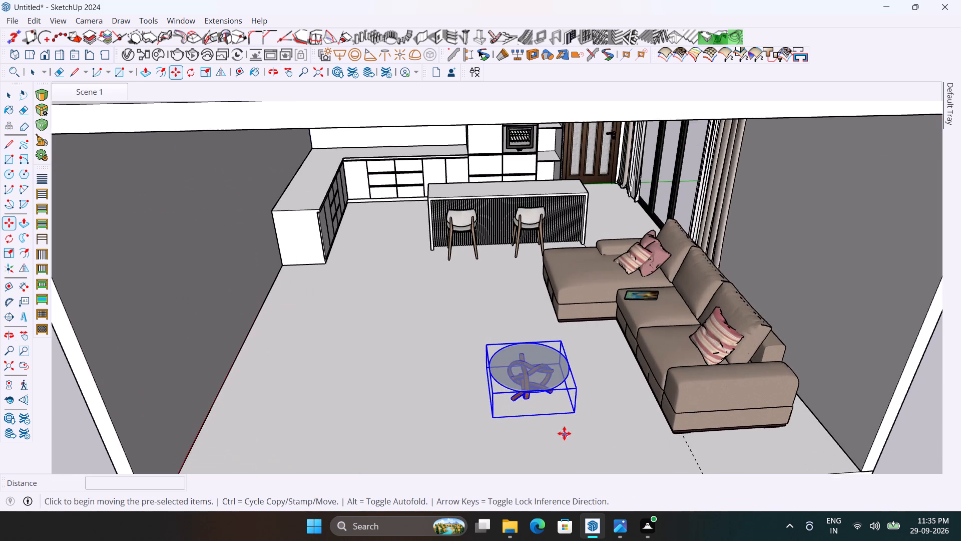
{"action": "scroll", "coordinate": [564, 433], "scroll_direction": "up", "scroll_amount": 3}
{"action": "key", "text": "s"}
{"action": "scroll", "coordinate": [562, 414], "scroll_direction": "up", "scroll_amount": 3}
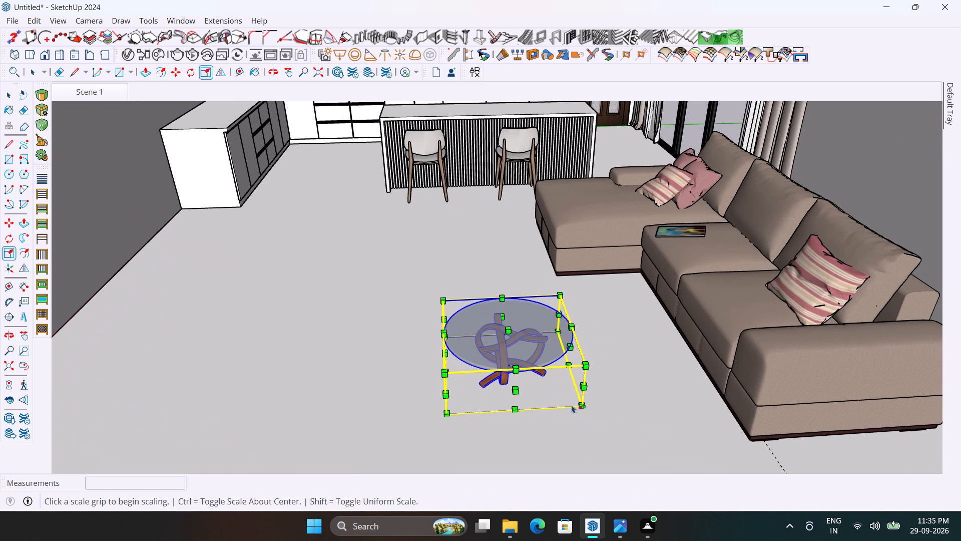
{"action": "left_click", "coordinate": [513, 391]}
{"action": "left_click", "coordinate": [516, 432]}
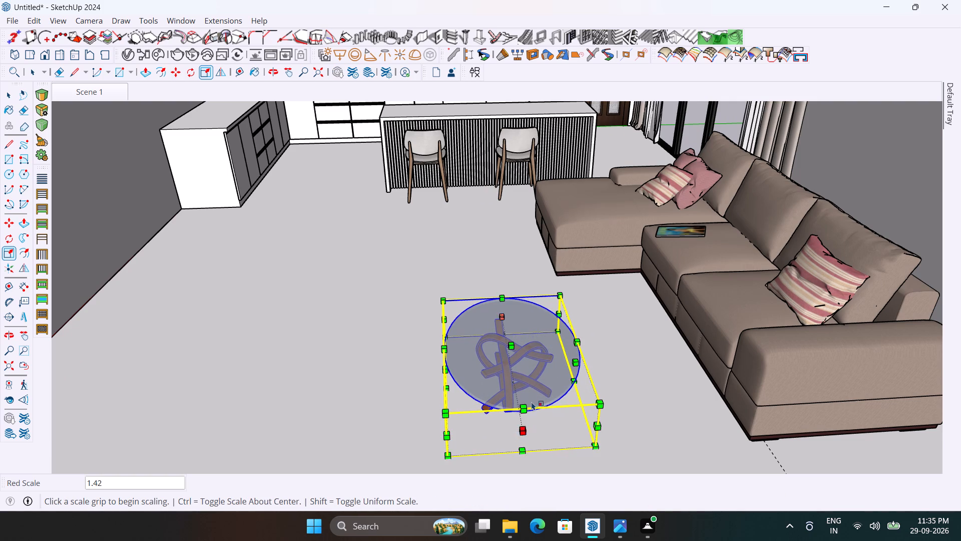
{"action": "scroll", "coordinate": [593, 372], "scroll_direction": "up", "scroll_amount": 2}
{"action": "left_click", "coordinate": [572, 364]}
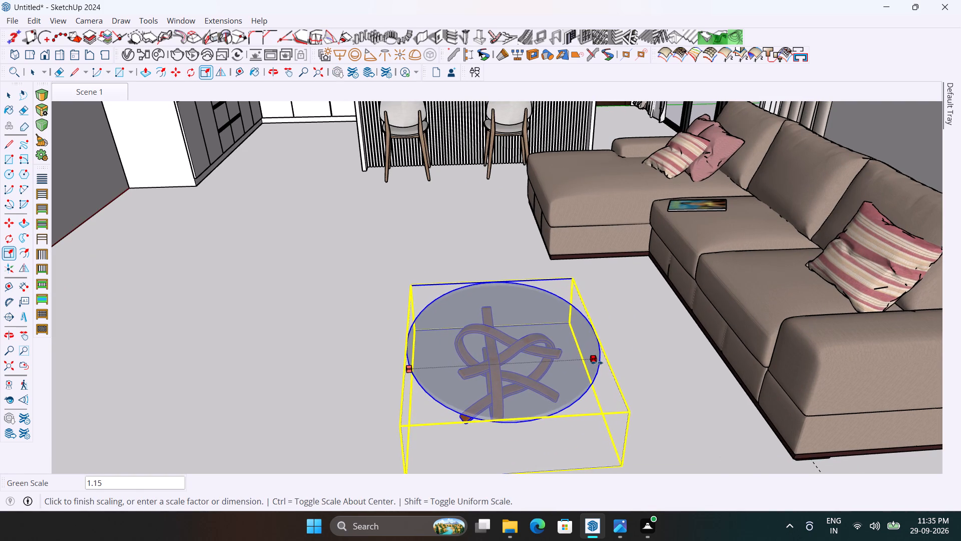
{"action": "left_click", "coordinate": [598, 363]}
{"action": "left_click", "coordinate": [517, 446]}
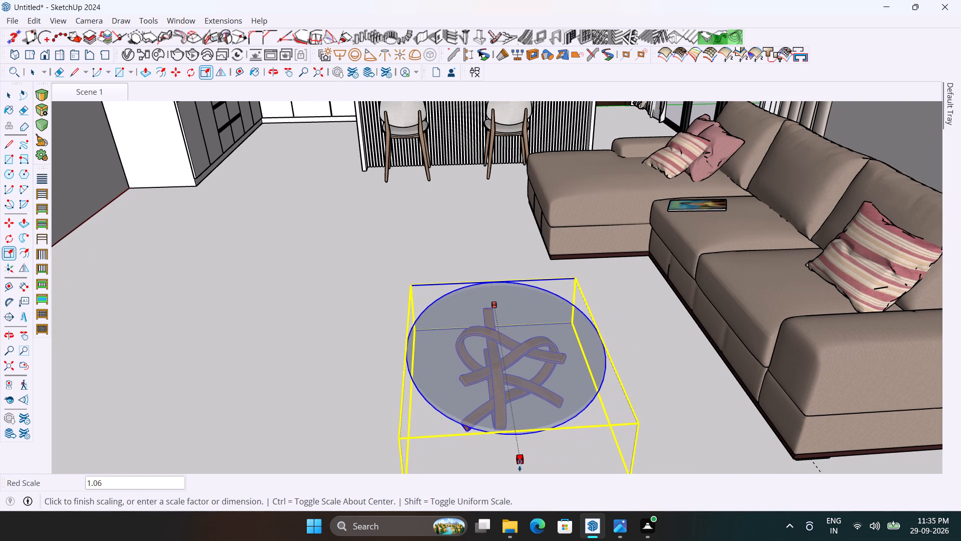
{"action": "left_click", "coordinate": [520, 465]}
{"action": "scroll", "coordinate": [534, 286], "scroll_direction": "down", "scroll_amount": 8}
{"action": "key", "text": "space"}
{"action": "scroll", "coordinate": [536, 286], "scroll_direction": "down", "scroll_amount": 3}
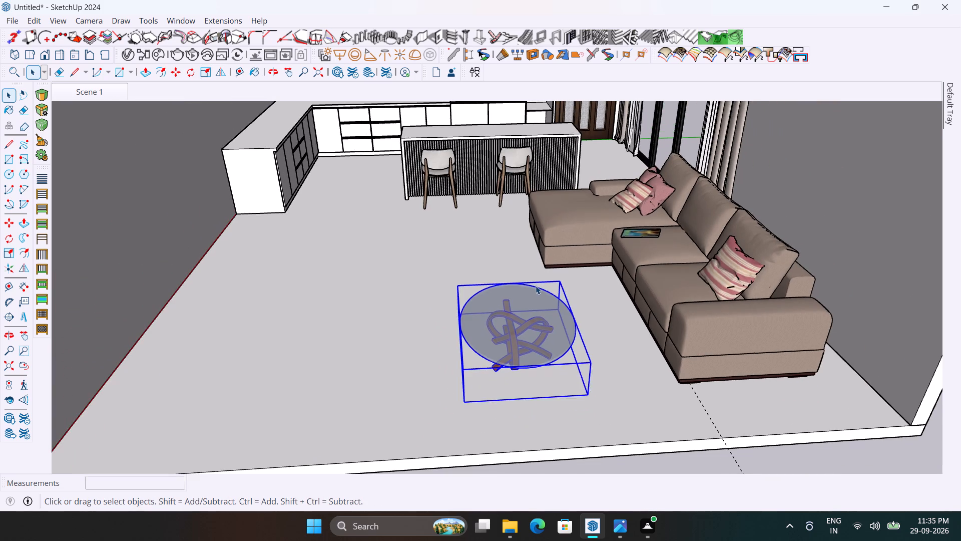
{"action": "scroll", "coordinate": [536, 286], "scroll_direction": "down", "scroll_amount": 2}
{"action": "left_click", "coordinate": [668, 457]}
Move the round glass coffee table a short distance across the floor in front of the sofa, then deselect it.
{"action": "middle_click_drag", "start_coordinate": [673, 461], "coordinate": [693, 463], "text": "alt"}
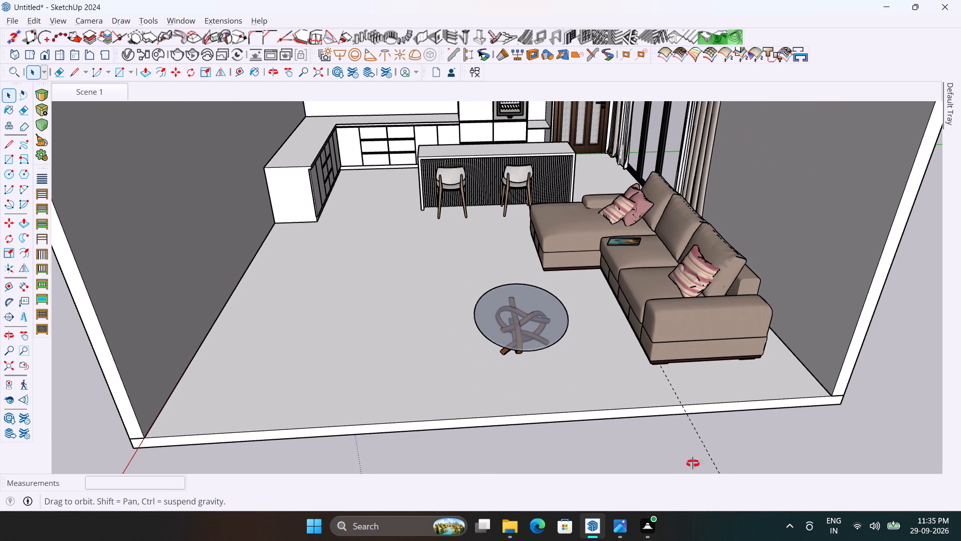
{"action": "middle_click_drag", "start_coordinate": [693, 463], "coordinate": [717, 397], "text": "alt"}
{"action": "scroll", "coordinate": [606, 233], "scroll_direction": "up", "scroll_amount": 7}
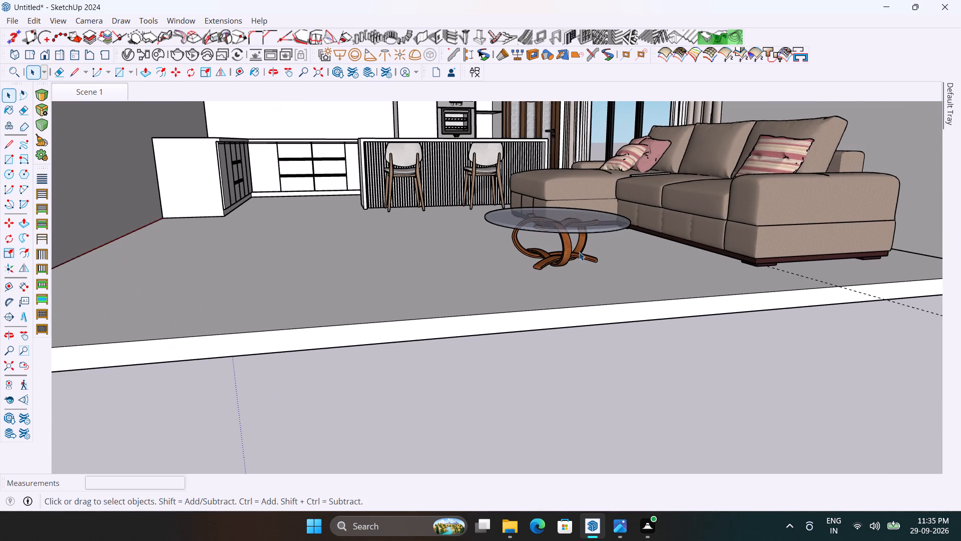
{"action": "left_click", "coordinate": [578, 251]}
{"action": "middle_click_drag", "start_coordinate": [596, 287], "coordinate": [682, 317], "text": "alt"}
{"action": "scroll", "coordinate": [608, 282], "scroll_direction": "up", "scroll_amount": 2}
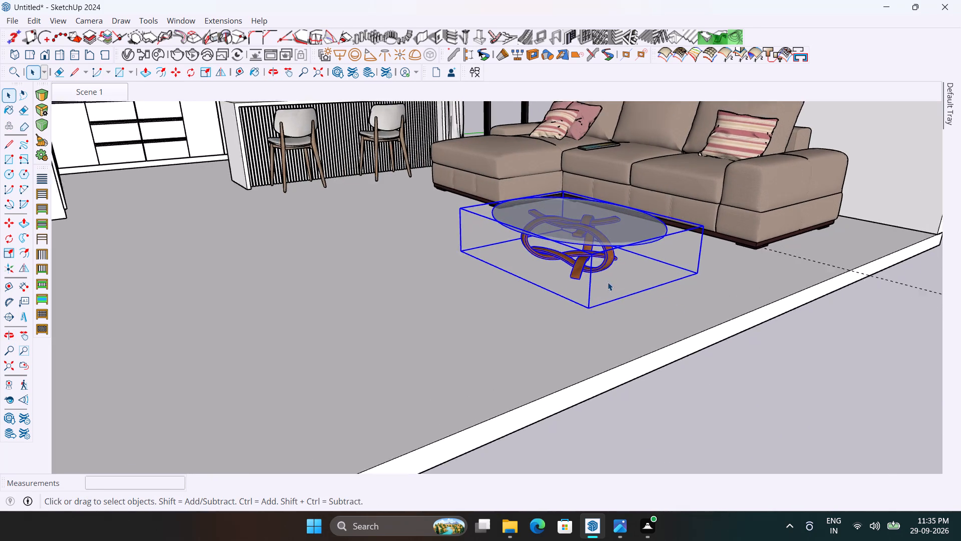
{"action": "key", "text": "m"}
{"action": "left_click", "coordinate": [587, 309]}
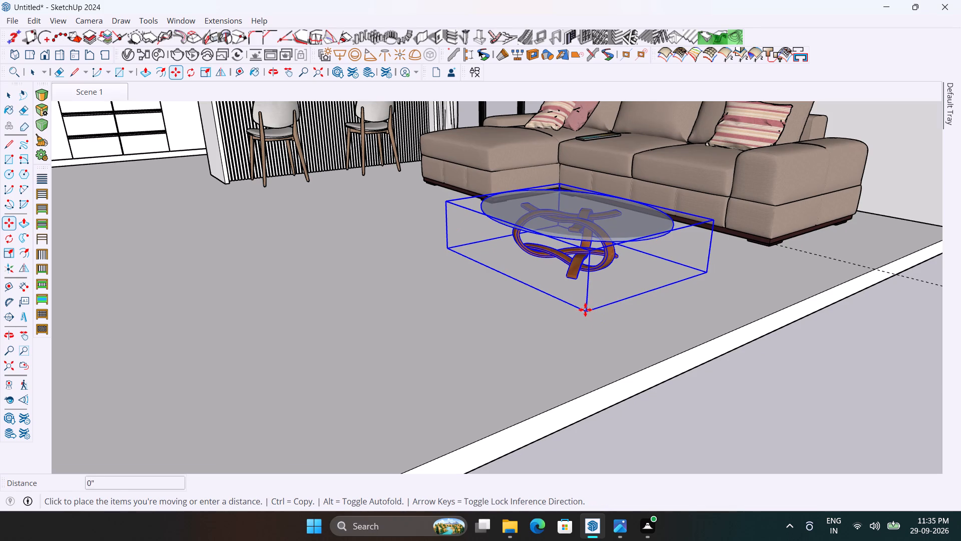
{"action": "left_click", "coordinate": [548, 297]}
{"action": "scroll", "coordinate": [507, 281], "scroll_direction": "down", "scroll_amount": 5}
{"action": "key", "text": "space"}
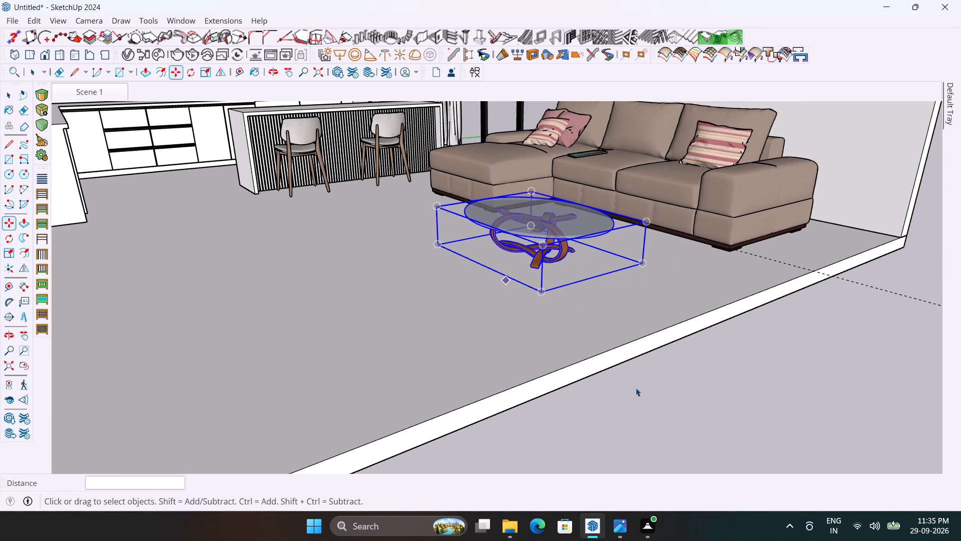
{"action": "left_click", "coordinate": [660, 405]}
Delete the round glass coffee table with the twisted wooden base from the living area.
{"action": "scroll", "coordinate": [660, 405], "scroll_direction": "down", "scroll_amount": 3}
{"action": "middle_click_drag", "start_coordinate": [658, 400], "coordinate": [498, 414]}
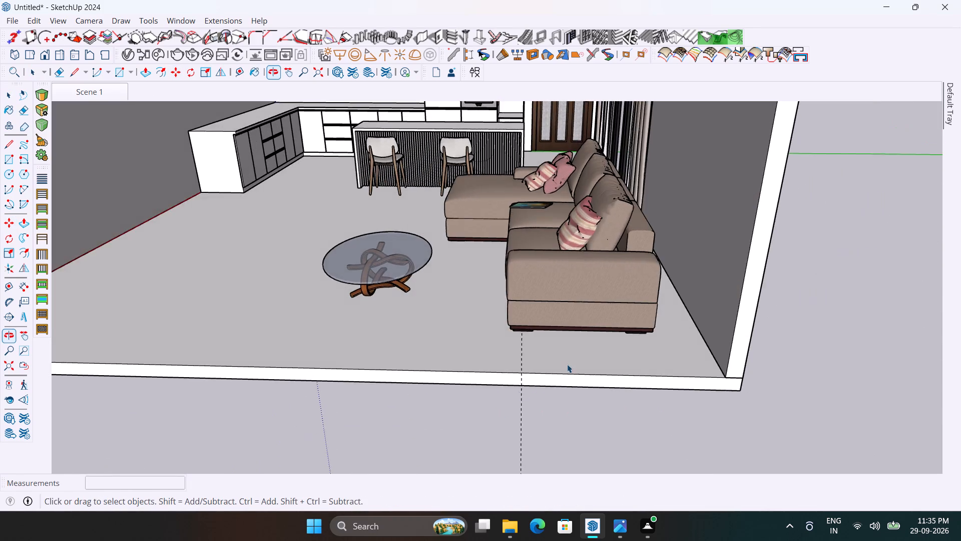
{"action": "scroll", "coordinate": [568, 364], "scroll_direction": "down", "scroll_amount": 4}
{"action": "left_click", "coordinate": [427, 306]}
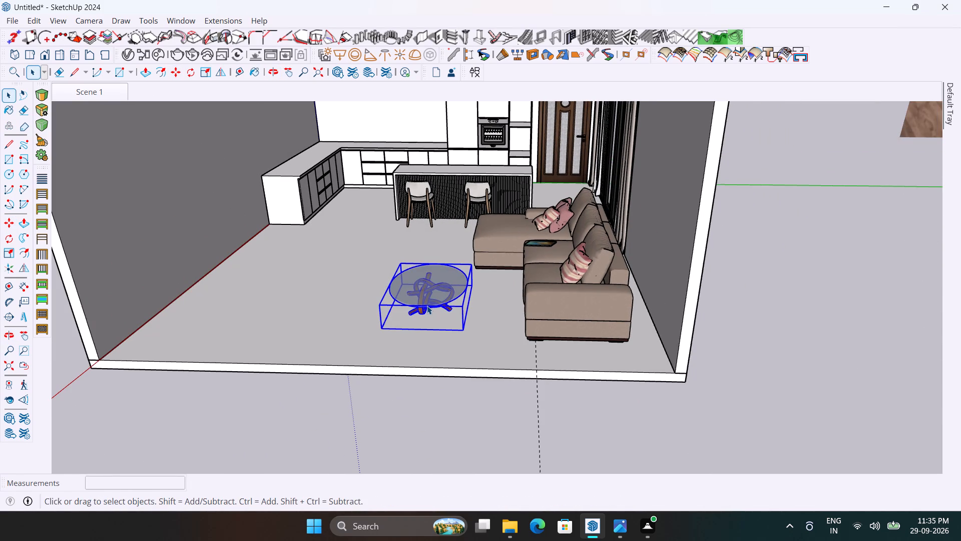
{"action": "key", "text": "Delete"}
Inspect the whole room and the empty floor area in front of the sofa.
{"action": "scroll", "coordinate": [427, 306], "scroll_direction": "down", "scroll_amount": 11}
{"action": "scroll", "coordinate": [427, 306], "scroll_direction": "up", "scroll_amount": 3}
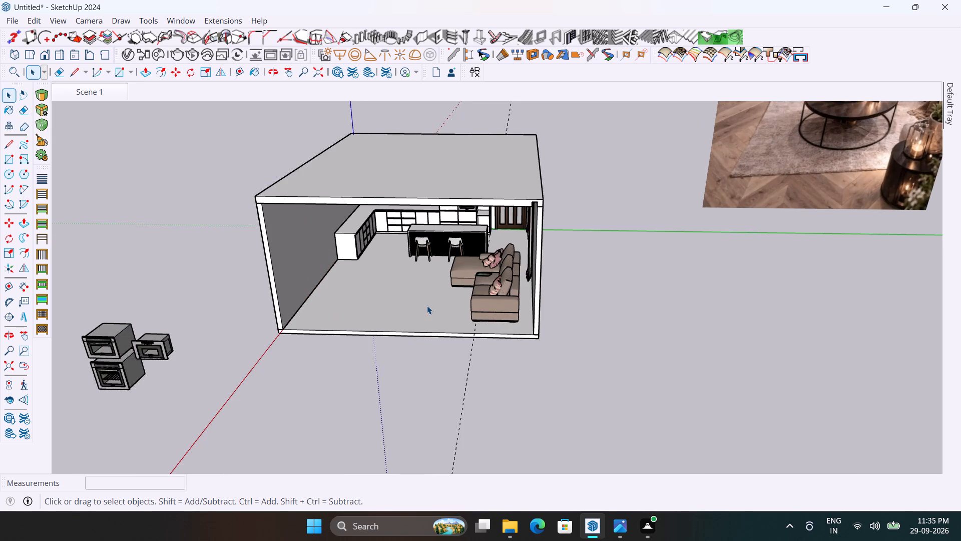
{"action": "scroll", "coordinate": [427, 306], "scroll_direction": "down", "scroll_amount": 5}
{"action": "scroll", "coordinate": [403, 299], "scroll_direction": "up", "scroll_amount": 3}
{"action": "middle_click_drag", "start_coordinate": [419, 309], "coordinate": [467, 341]}
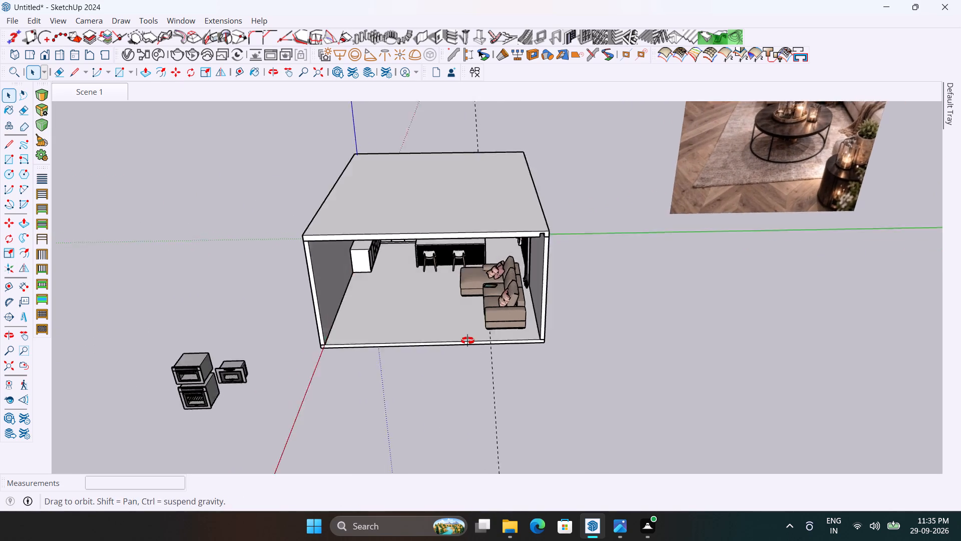
{"action": "middle_click_drag", "start_coordinate": [467, 341], "coordinate": [479, 347]}
{"action": "scroll", "coordinate": [470, 319], "scroll_direction": "up", "scroll_amount": 7}
{"action": "middle_click_drag", "start_coordinate": [461, 323], "coordinate": [470, 267]}
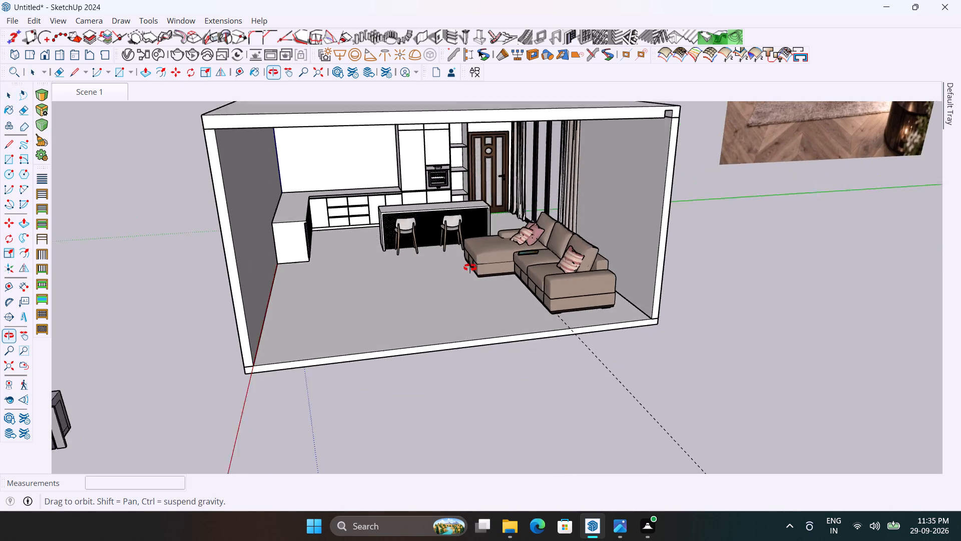
{"action": "middle_click_drag", "start_coordinate": [470, 267], "coordinate": [465, 266]}
{"action": "scroll", "coordinate": [460, 263], "scroll_direction": "up", "scroll_amount": 3}
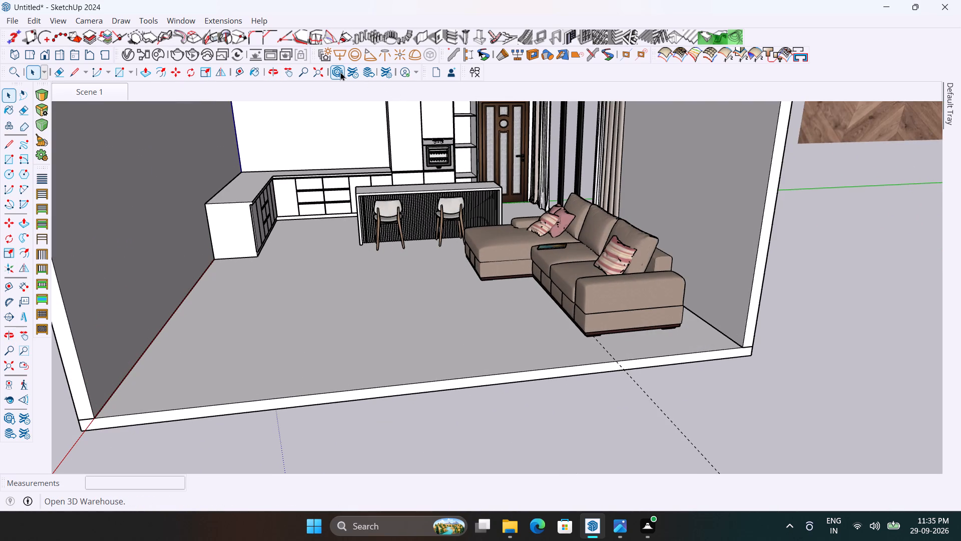
Search 3D Warehouse for "carpet".
{"action": "left_click", "coordinate": [340, 72]}
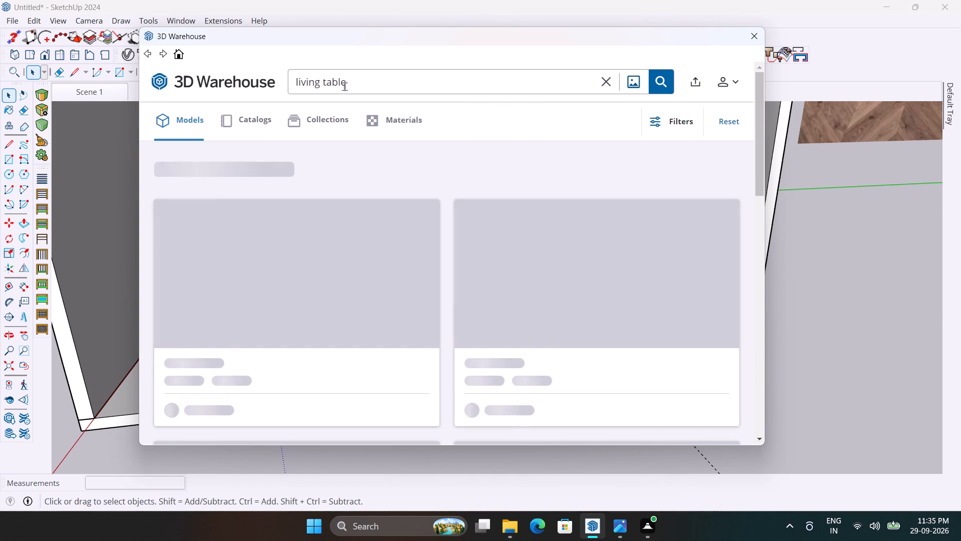
{"action": "left_click", "coordinate": [350, 88]}
{"action": "left_click", "coordinate": [358, 83]}
{"action": "key", "text": "BackSpace"}
{"action": "key", "text": "BackSpace"}
{"action": "key", "text": "BackSpace"}
{"action": "key", "text": "BackSpace"}
{"action": "key", "text": "BackSpace"}
{"action": "key", "text": "BackSpace"}
{"action": "key", "text": "BackSpace"}
{"action": "key", "text": "BackSpace"}
{"action": "key", "text": "BackSpace"}
{"action": "key", "text": "BackSpace"}
{"action": "key", "text": "BackSpace"}
{"action": "key", "text": "BackSpace"}
{"action": "key", "text": "BackSpace"}
{"action": "key", "text": "BackSpace"}
{"action": "key", "text": "BackSpace"}
{"action": "key", "text": "BackSpace"}
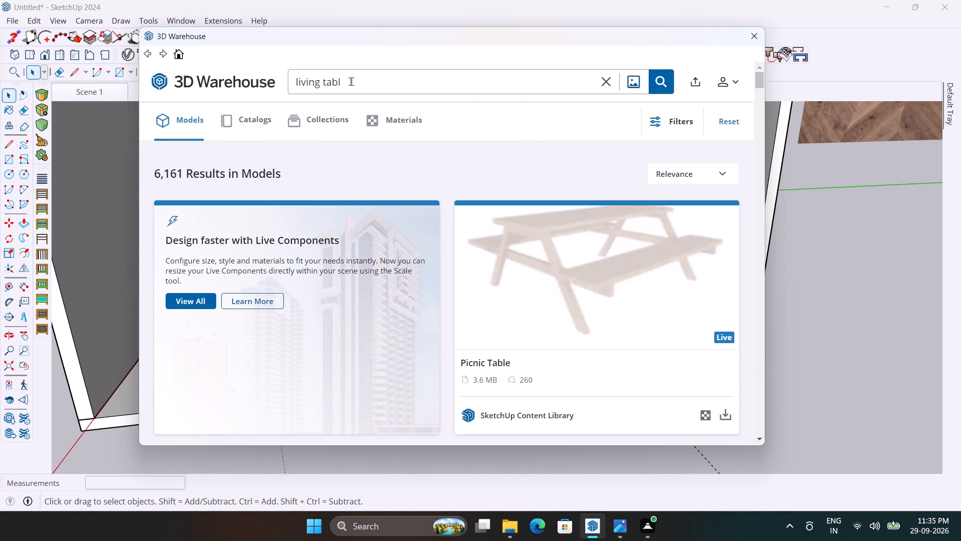
{"action": "type", "text": "carpet"}
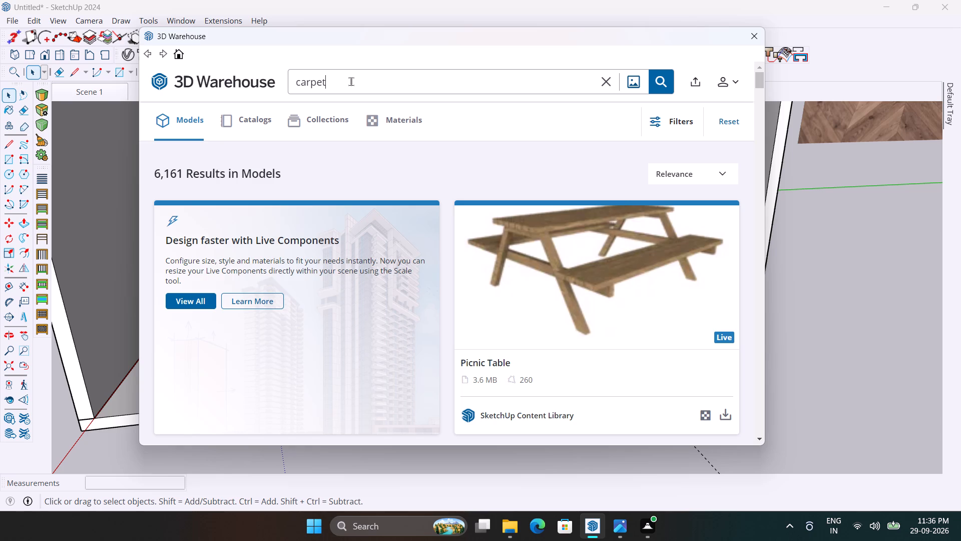
{"action": "left_click", "coordinate": [671, 80]}
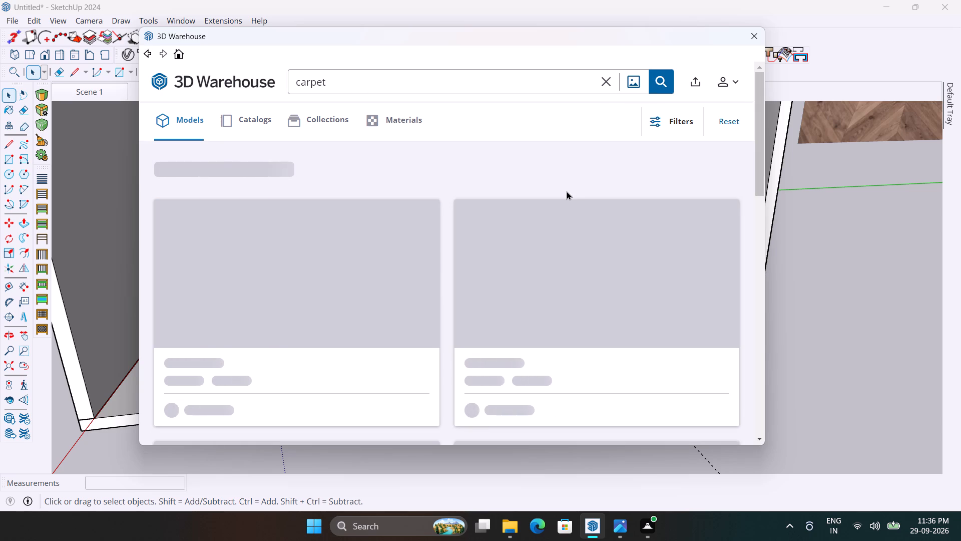
Browse the carpet models for a rectangular rug that suits the living area.
{"action": "scroll", "coordinate": [413, 235], "scroll_direction": "down", "scroll_amount": 2}
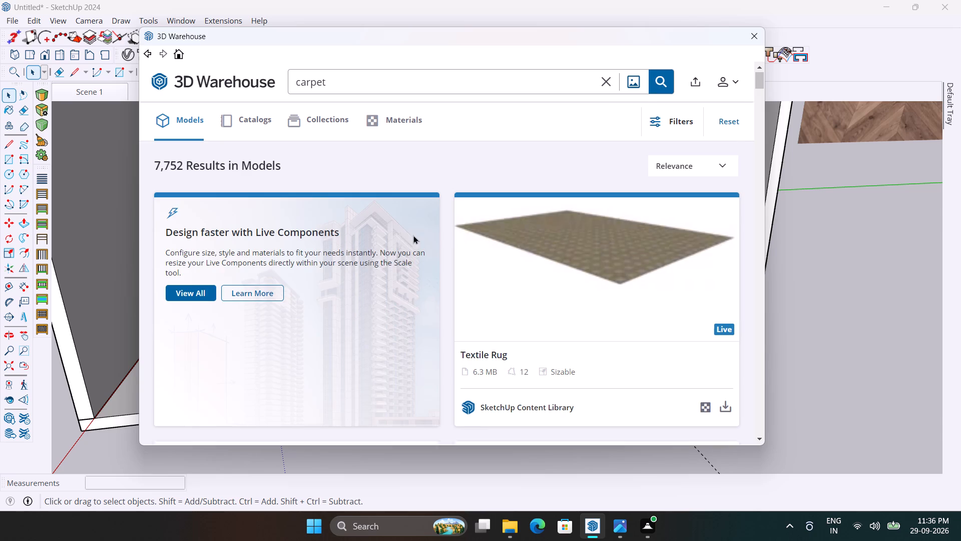
{"action": "scroll", "coordinate": [413, 235], "scroll_direction": "down", "scroll_amount": 6}
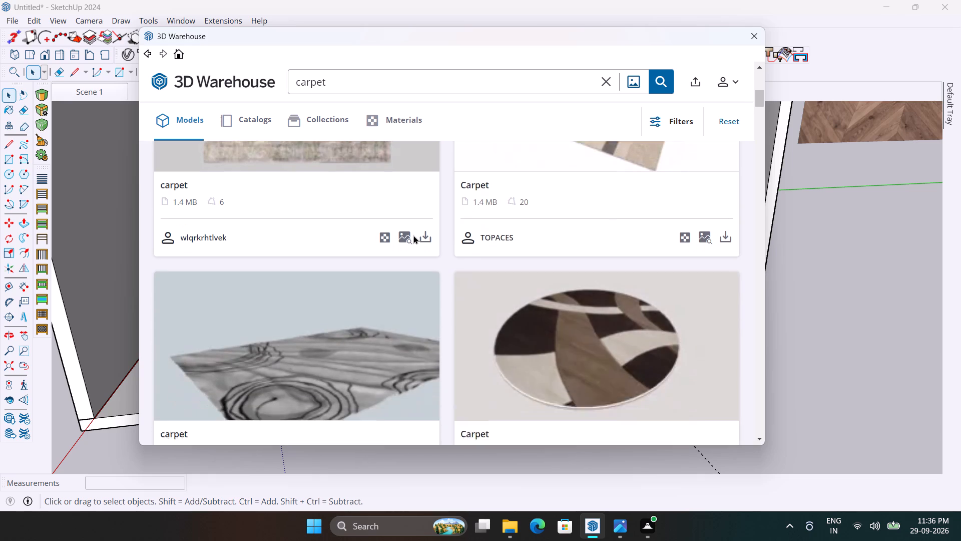
{"action": "scroll", "coordinate": [413, 235], "scroll_direction": "down", "scroll_amount": 11}
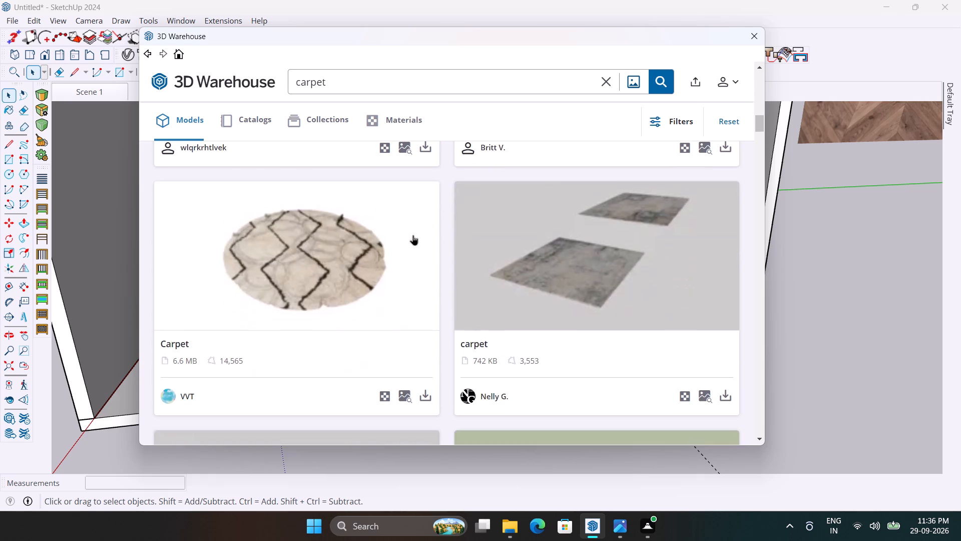
{"action": "scroll", "coordinate": [413, 235], "scroll_direction": "down", "scroll_amount": 7}
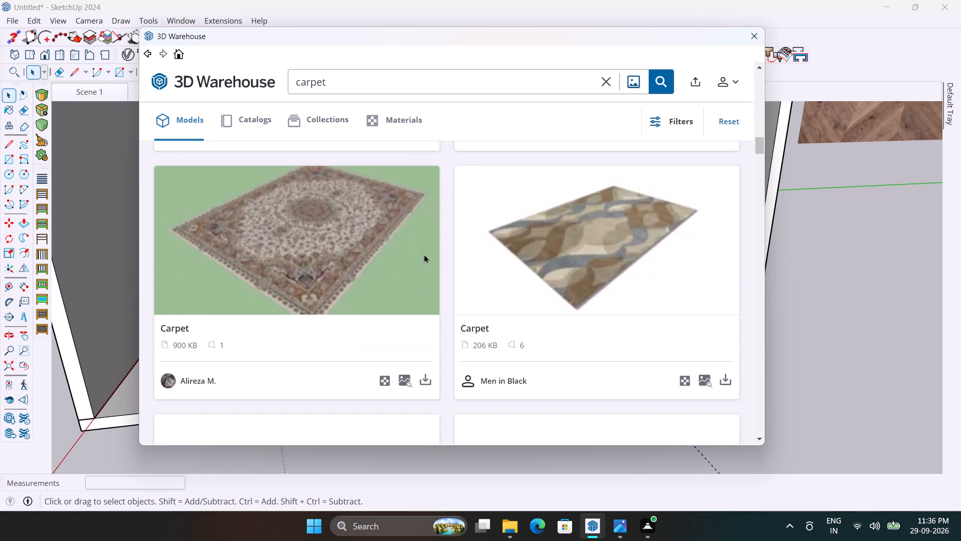
{"action": "scroll", "coordinate": [423, 254], "scroll_direction": "down", "scroll_amount": 1}
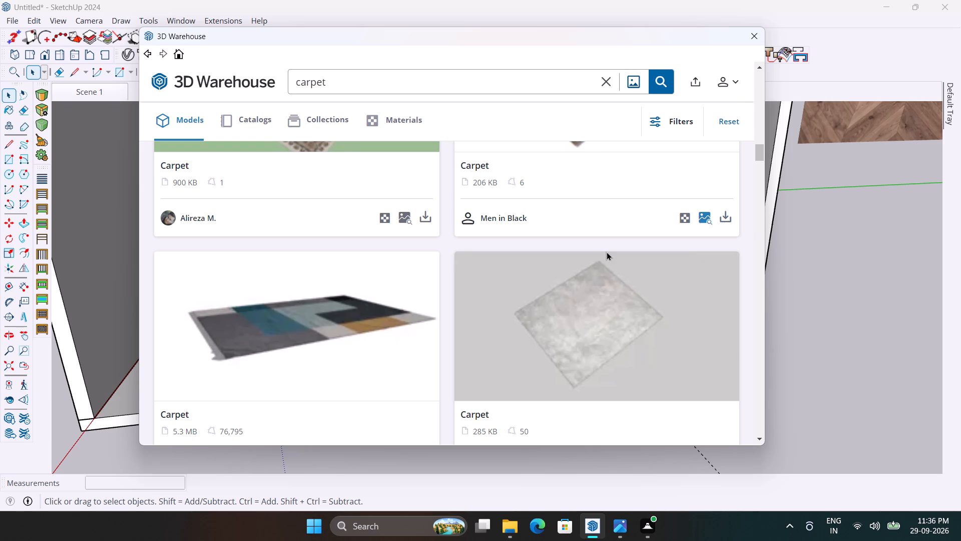
{"action": "scroll", "coordinate": [599, 257], "scroll_direction": "down", "scroll_amount": 9}
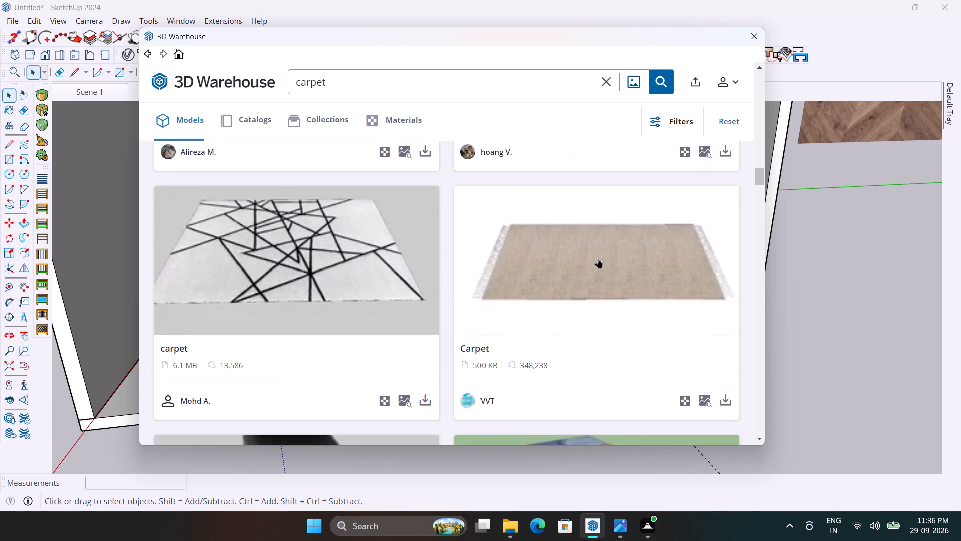
{"action": "scroll", "coordinate": [598, 258], "scroll_direction": "down", "scroll_amount": 3}
{"action": "scroll", "coordinate": [598, 258], "scroll_direction": "up", "scroll_amount": 8}
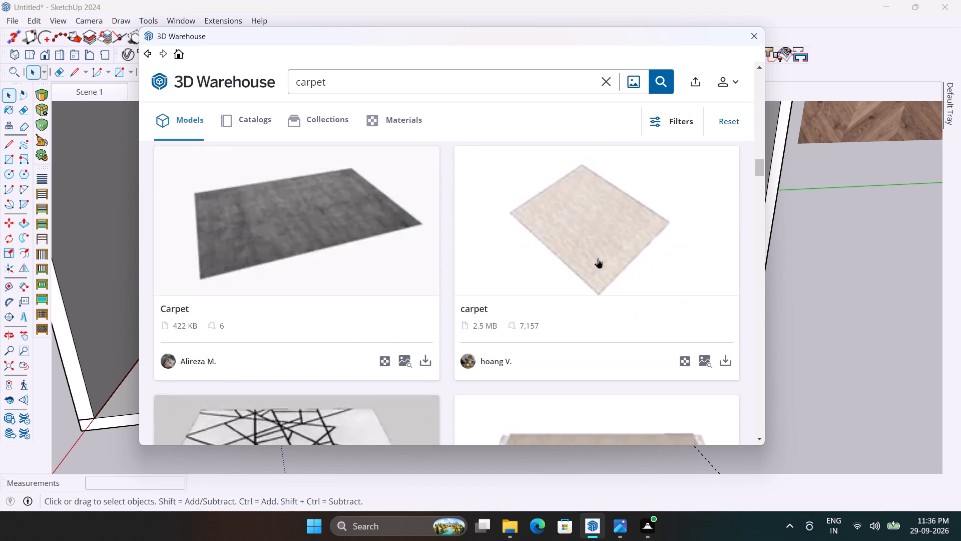
{"action": "scroll", "coordinate": [598, 258], "scroll_direction": "up", "scroll_amount": 7}
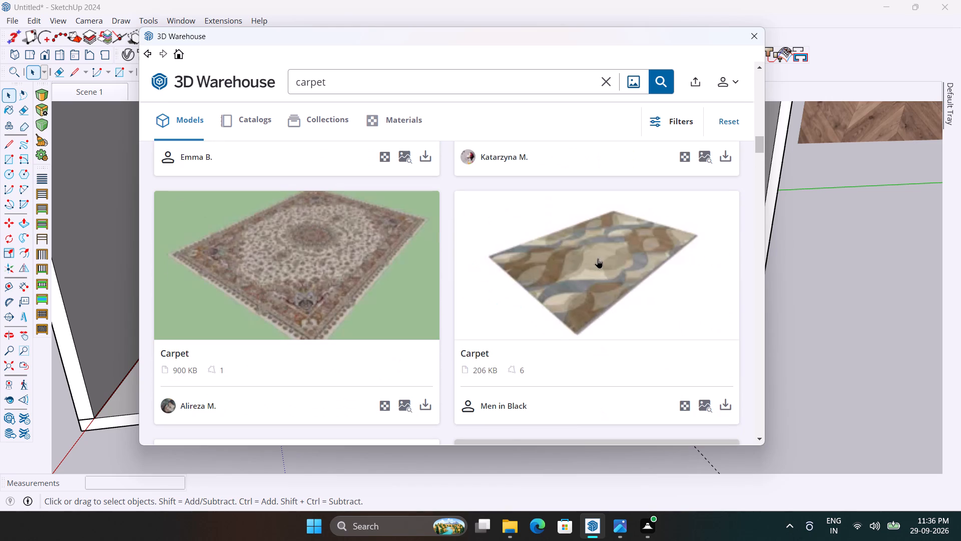
{"action": "scroll", "coordinate": [598, 258], "scroll_direction": "up", "scroll_amount": 8}
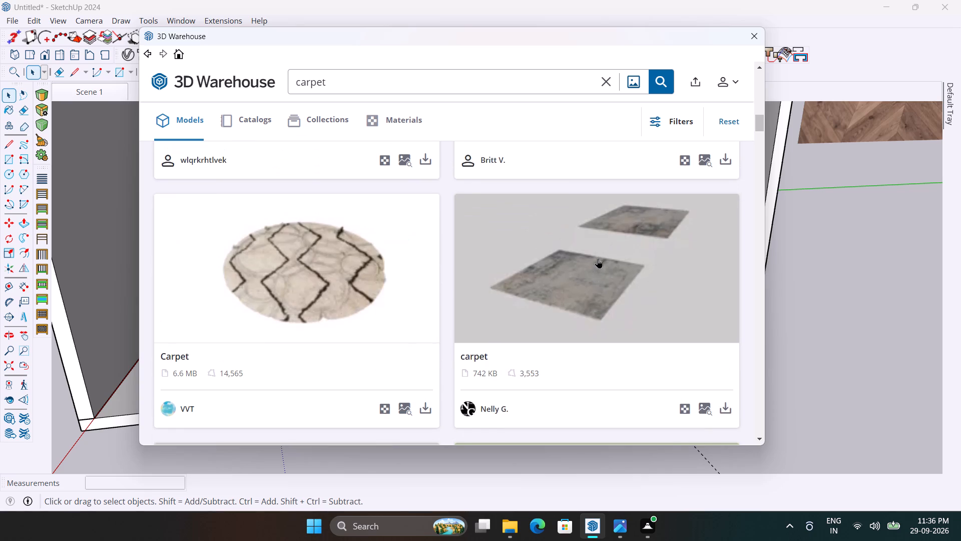
{"action": "scroll", "coordinate": [598, 258], "scroll_direction": "up", "scroll_amount": 4}
{"action": "scroll", "coordinate": [598, 258], "scroll_direction": "down", "scroll_amount": 7}
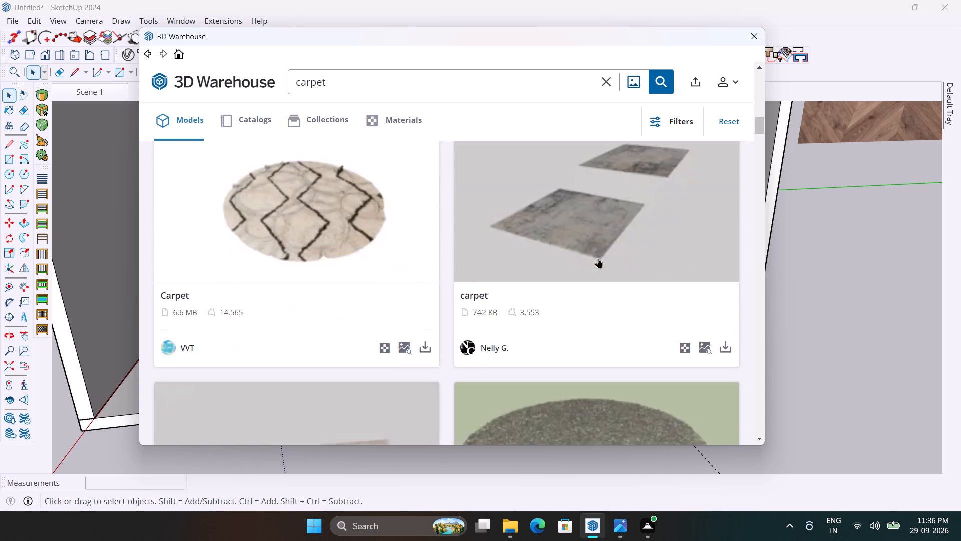
{"action": "scroll", "coordinate": [598, 258], "scroll_direction": "down", "scroll_amount": 14}
{"action": "scroll", "coordinate": [598, 258], "scroll_direction": "up", "scroll_amount": 9}
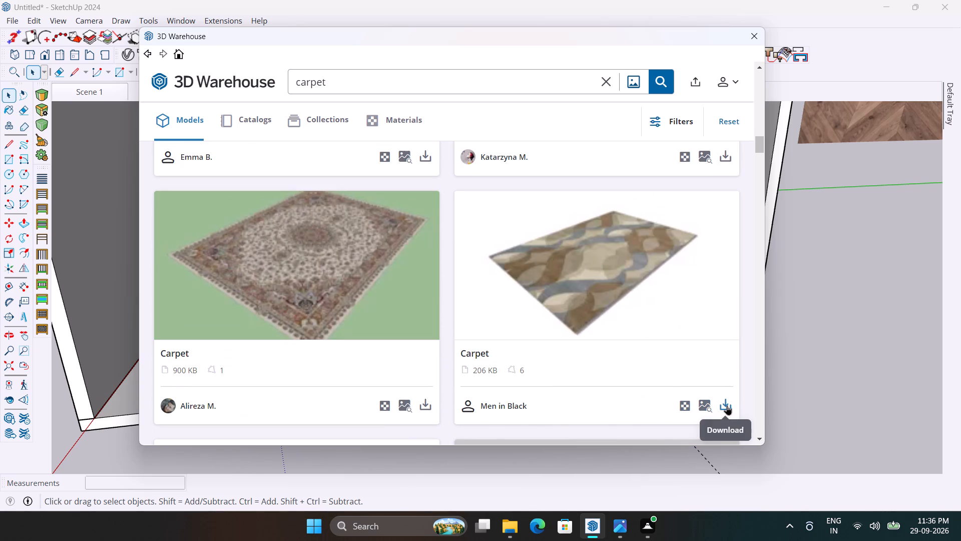
Load the rectangular carpet with the beige, brown and blue-grey wave pattern and place it on the floor in front of the sofa.
{"action": "left_click", "coordinate": [727, 405]}
{"action": "left_click", "coordinate": [419, 253]}
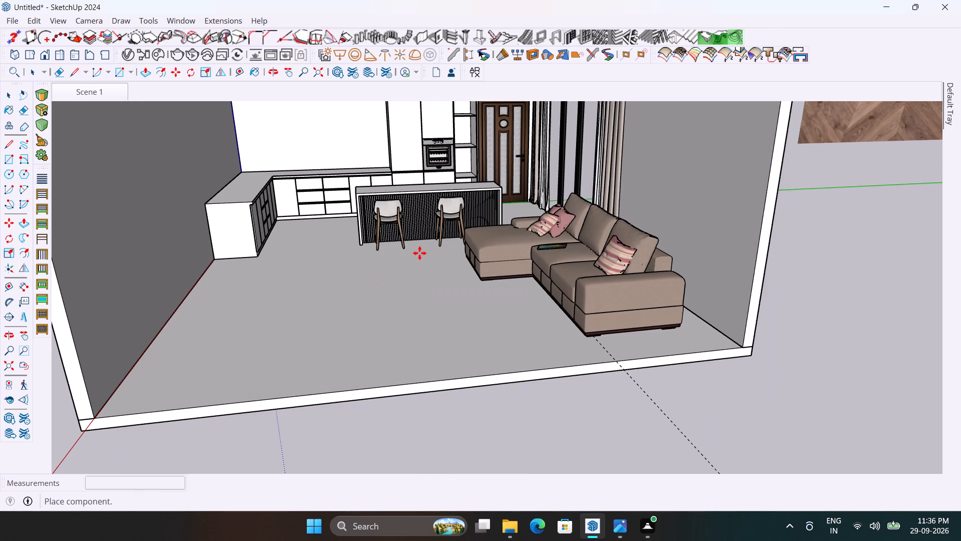
{"action": "scroll", "coordinate": [499, 295], "scroll_direction": "up", "scroll_amount": 3}
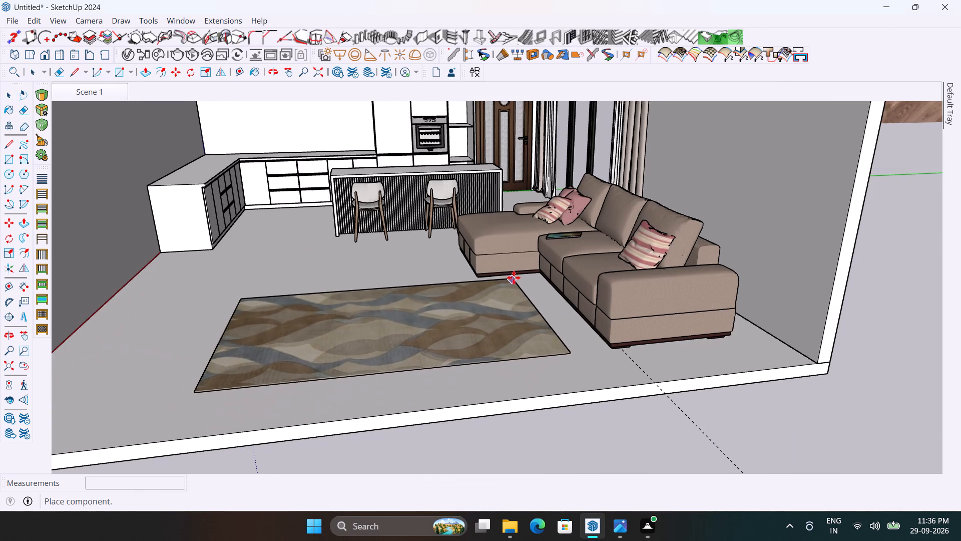
{"action": "scroll", "coordinate": [514, 278], "scroll_direction": "down", "scroll_amount": 3}
{"action": "scroll", "coordinate": [563, 302], "scroll_direction": "up", "scroll_amount": 7}
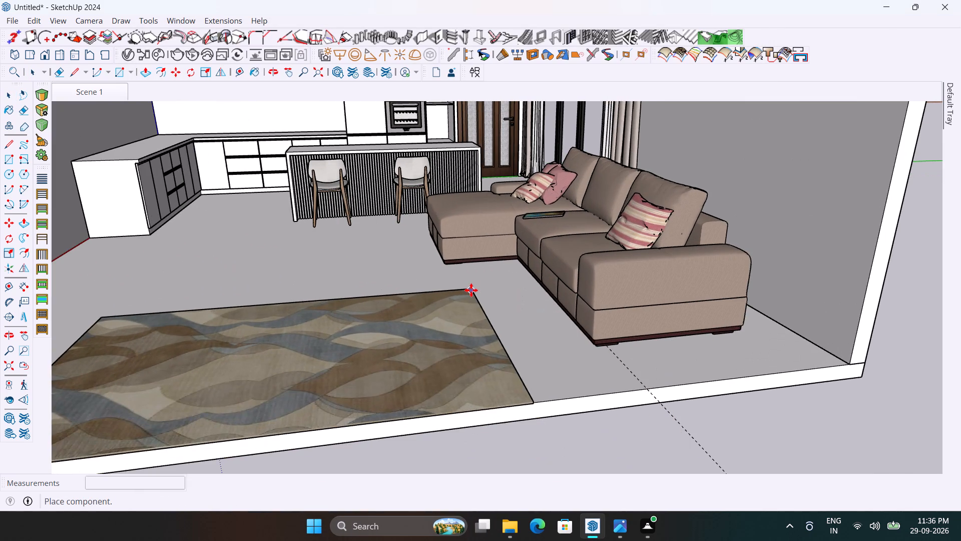
{"action": "scroll", "coordinate": [471, 290], "scroll_direction": "up", "scroll_amount": 2}
{"action": "left_click", "coordinate": [497, 264]}
{"action": "scroll", "coordinate": [567, 261], "scroll_direction": "down", "scroll_amount": 4}
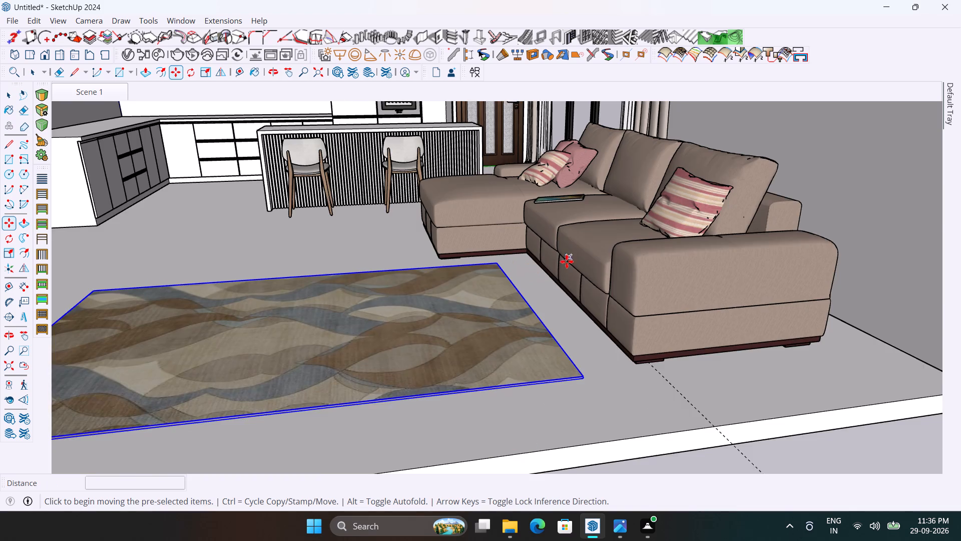
Rotate the carpet 90 degrees on the floor about its front corner nearest the sofa.
{"action": "middle_click_drag", "start_coordinate": [599, 324], "coordinate": [568, 375]}
{"action": "scroll", "coordinate": [602, 277], "scroll_direction": "down", "scroll_amount": 4}
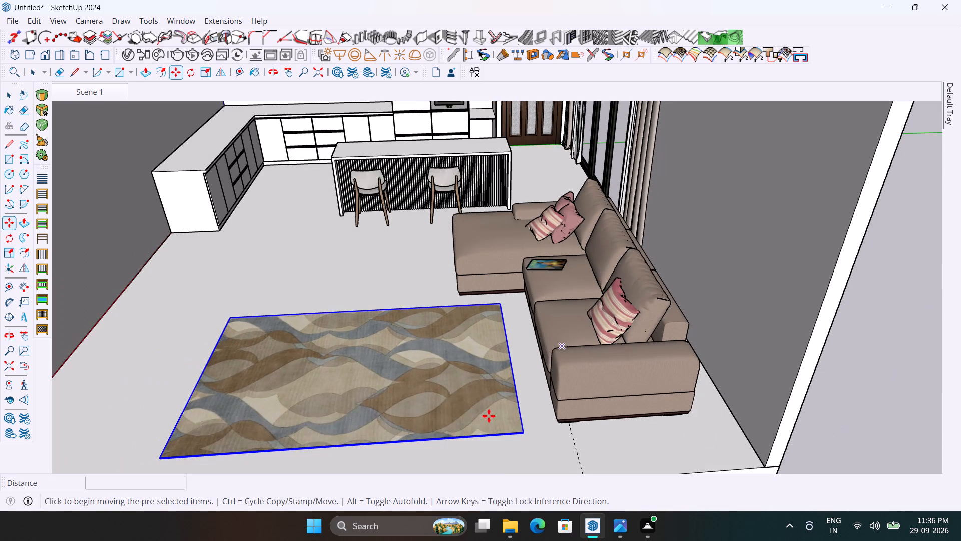
{"action": "scroll", "coordinate": [489, 417], "scroll_direction": "up", "scroll_amount": 1}
{"action": "key", "text": "q"}
{"action": "scroll", "coordinate": [431, 298], "scroll_direction": "down", "scroll_amount": 2}
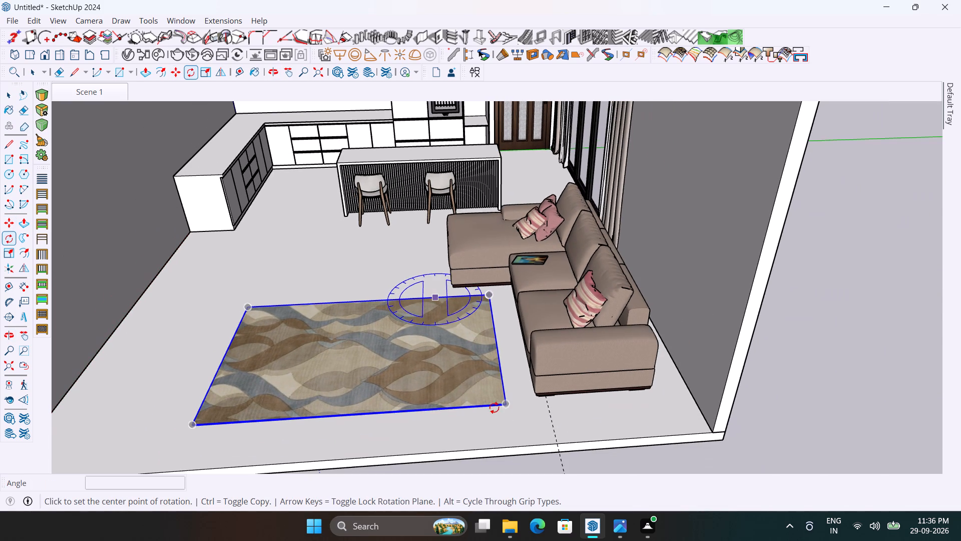
{"action": "left_click", "coordinate": [505, 406]}
{"action": "left_click", "coordinate": [514, 450]}
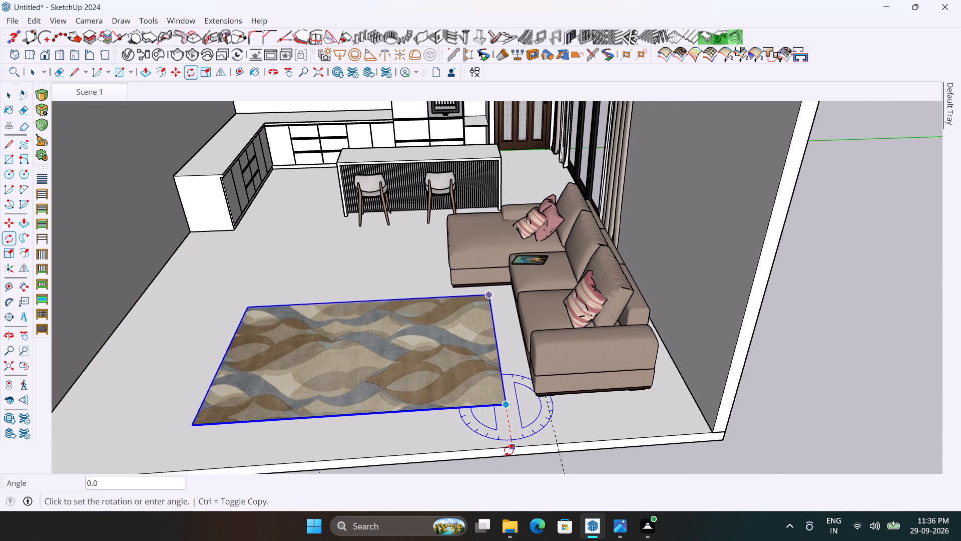
{"action": "left_click", "coordinate": [304, 417]}
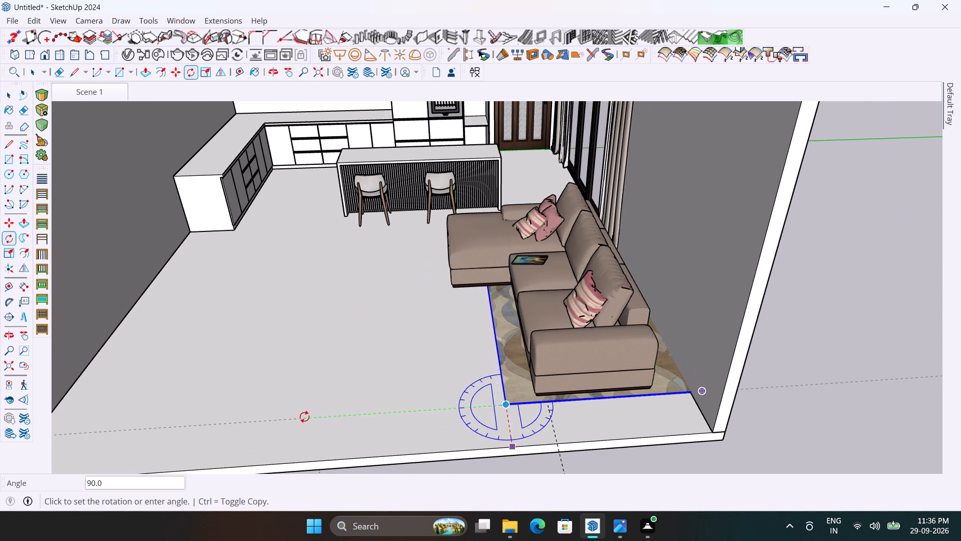
Move the carpet about 5' 7 5/8" out from under the sofa onto the open floor in front of it.
{"action": "key", "text": "m"}
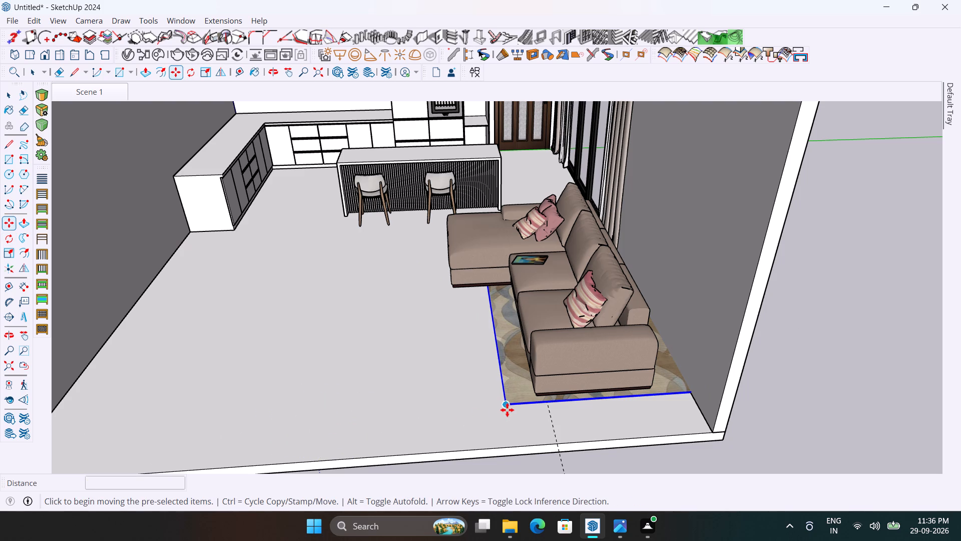
{"action": "left_click", "coordinate": [507, 410]}
{"action": "scroll", "coordinate": [318, 416], "scroll_direction": "up", "scroll_amount": 3}
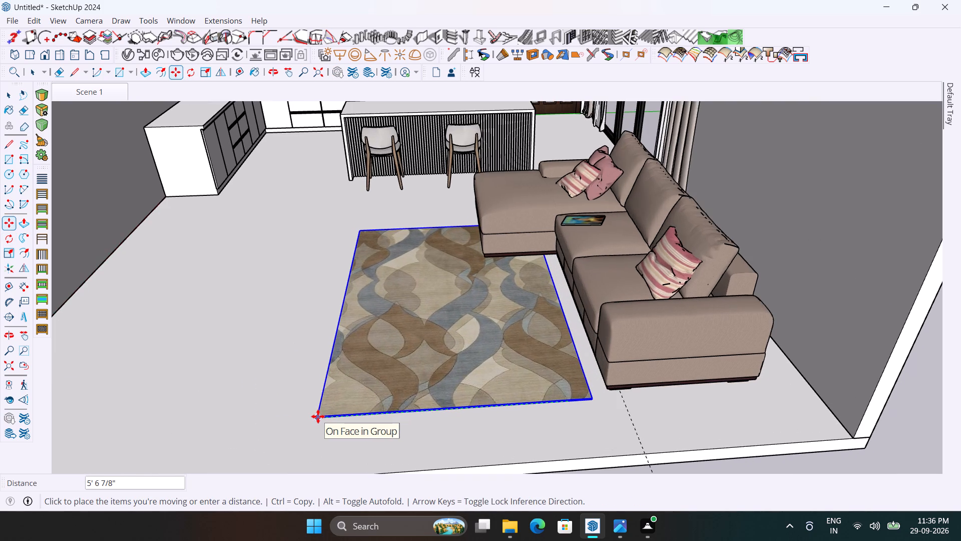
{"action": "scroll", "coordinate": [318, 416], "scroll_direction": "up", "scroll_amount": 1}
{"action": "left_click", "coordinate": [314, 421]}
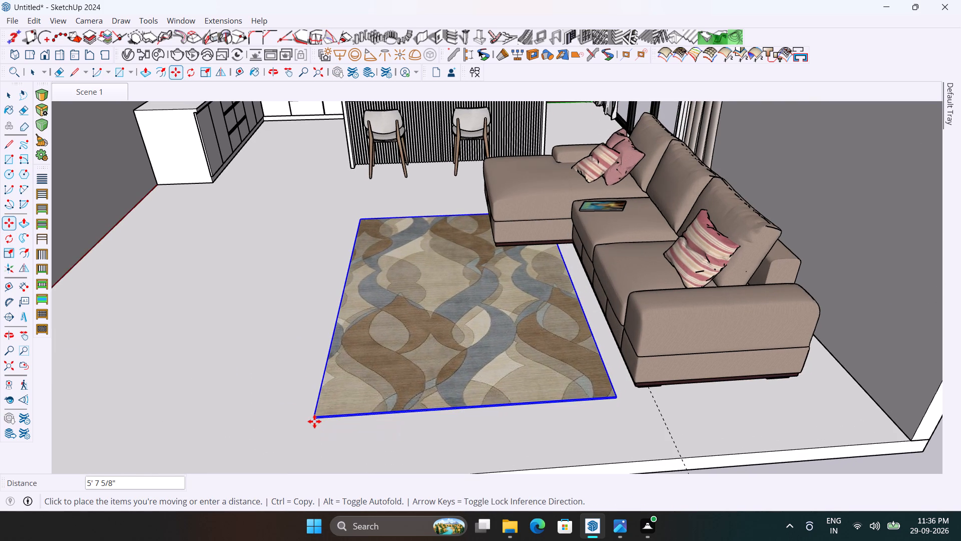
Scale the carpet along the red axis by about 1.11 so its sofa-side edge reaches under the sofa's base.
{"action": "key", "text": "s"}
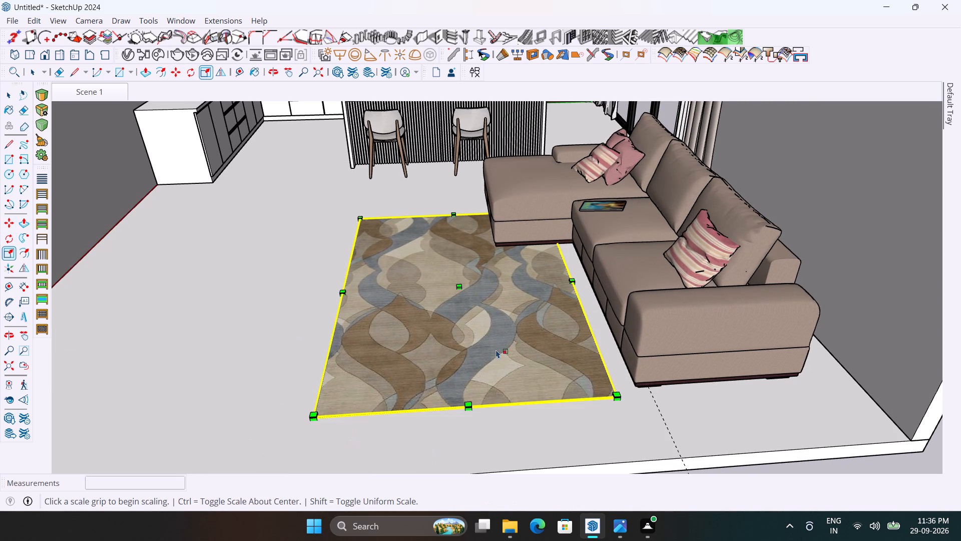
{"action": "scroll", "coordinate": [567, 372], "scroll_direction": "up", "scroll_amount": 1}
{"action": "middle_click_drag", "start_coordinate": [567, 372], "coordinate": [503, 353]}
{"action": "middle_click_drag", "start_coordinate": [508, 369], "coordinate": [575, 409]}
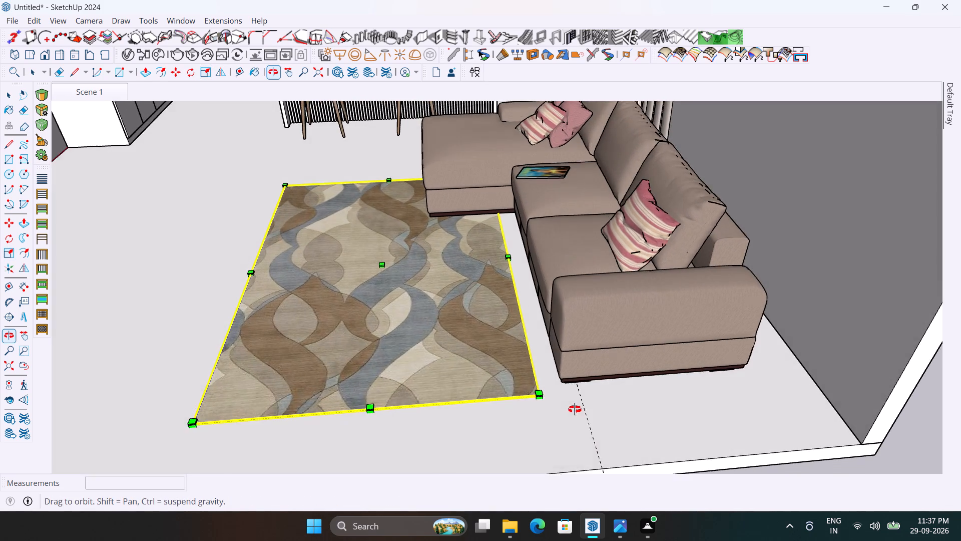
{"action": "middle_click_drag", "start_coordinate": [575, 409], "coordinate": [575, 410]}
{"action": "scroll", "coordinate": [510, 296], "scroll_direction": "up", "scroll_amount": 7}
{"action": "middle_click_drag", "start_coordinate": [512, 263], "coordinate": [481, 247]}
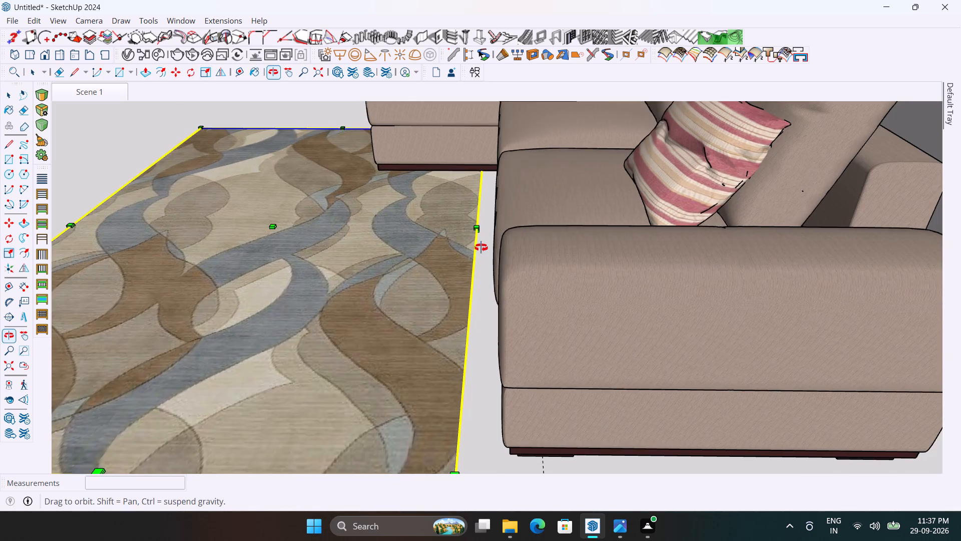
{"action": "middle_click_drag", "start_coordinate": [481, 247], "coordinate": [482, 247]}
{"action": "scroll", "coordinate": [483, 240], "scroll_direction": "up", "scroll_amount": 8}
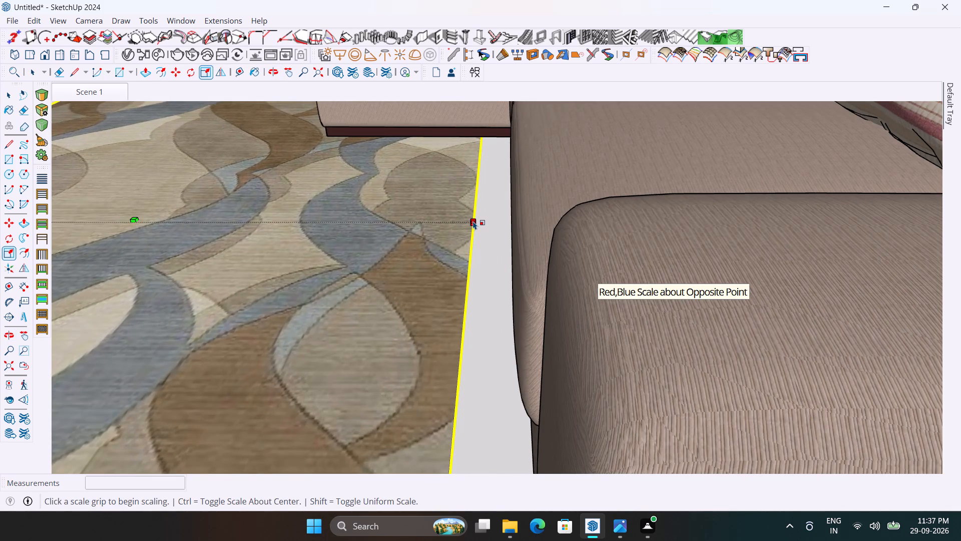
{"action": "scroll", "coordinate": [475, 223], "scroll_direction": "up", "scroll_amount": 17}
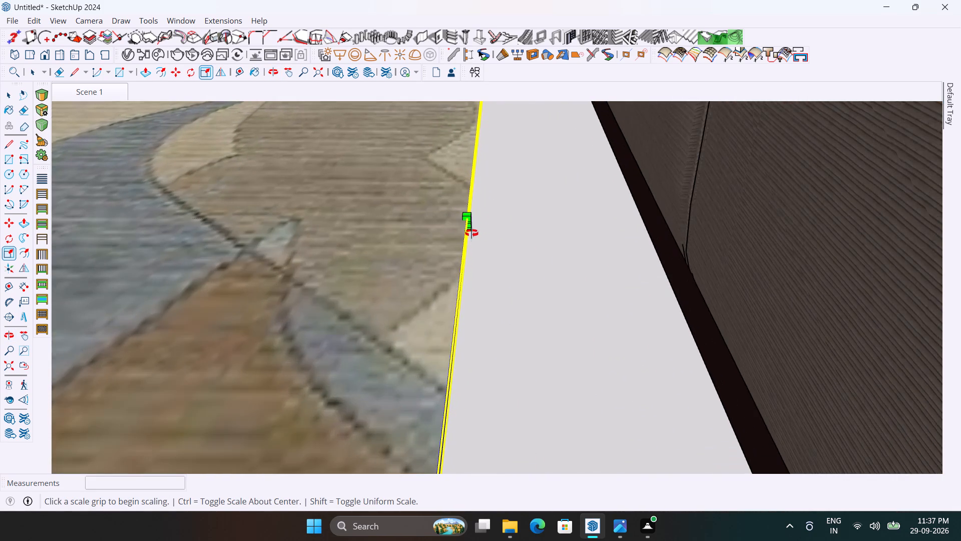
{"action": "middle_click_drag", "start_coordinate": [471, 233], "coordinate": [469, 217]}
{"action": "scroll", "coordinate": [470, 230], "scroll_direction": "up", "scroll_amount": 3}
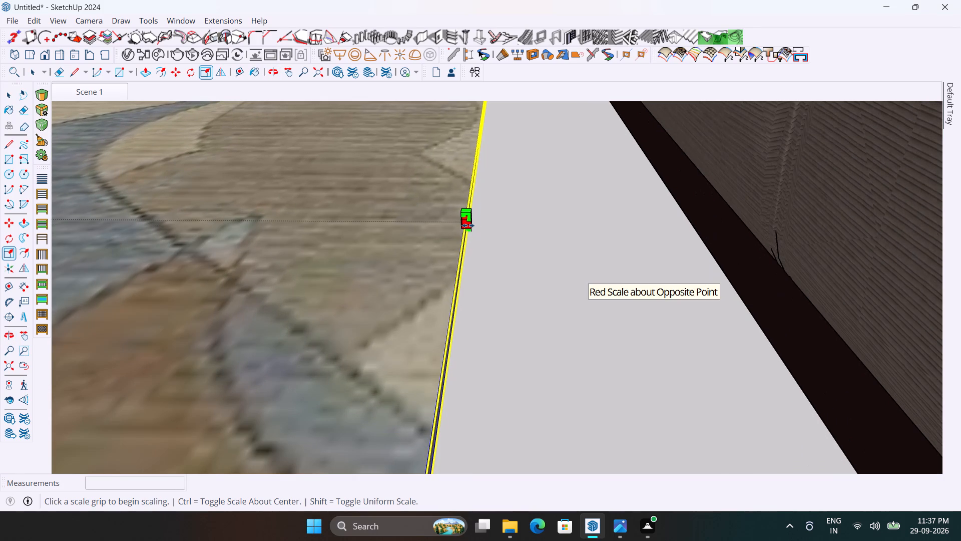
{"action": "left_click", "coordinate": [468, 225]}
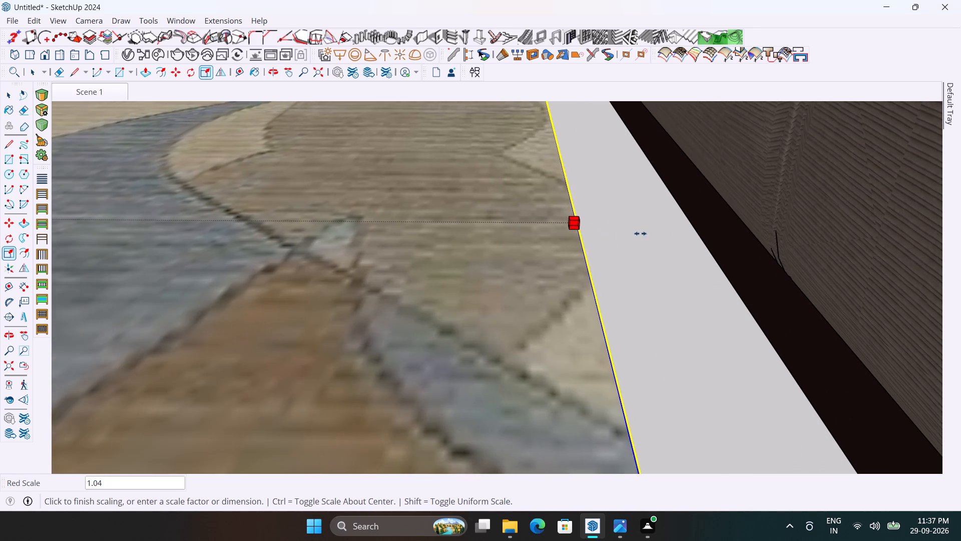
{"action": "scroll", "coordinate": [754, 225], "scroll_direction": "down", "scroll_amount": 3}
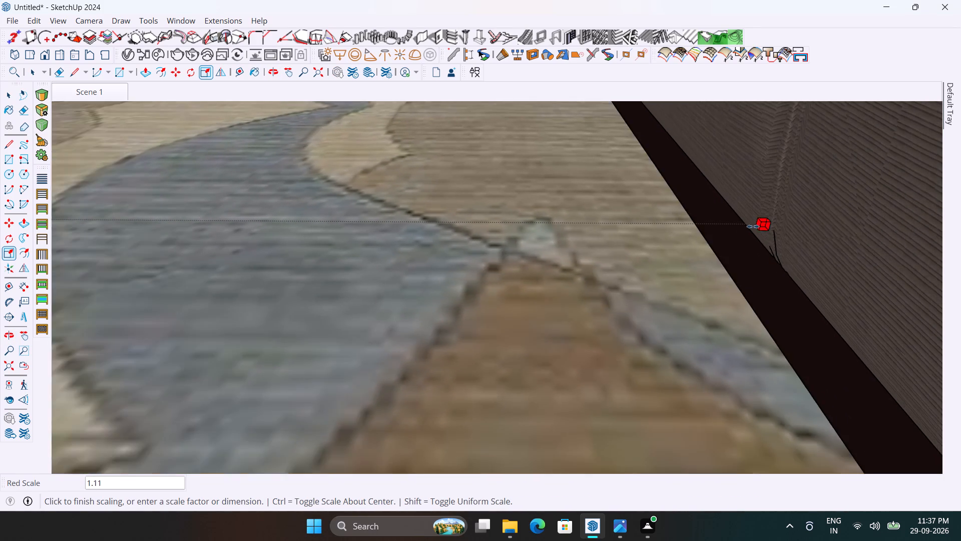
{"action": "left_click", "coordinate": [768, 229]}
{"action": "scroll", "coordinate": [682, 214], "scroll_direction": "down", "scroll_amount": 5}
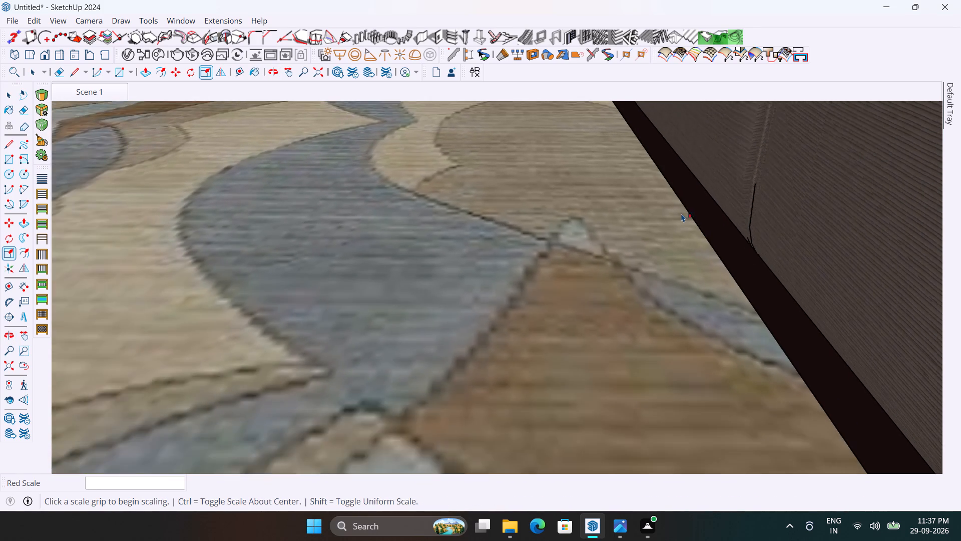
{"action": "scroll", "coordinate": [681, 213], "scroll_direction": "down", "scroll_amount": 20}
{"action": "scroll", "coordinate": [655, 218], "scroll_direction": "down", "scroll_amount": 5}
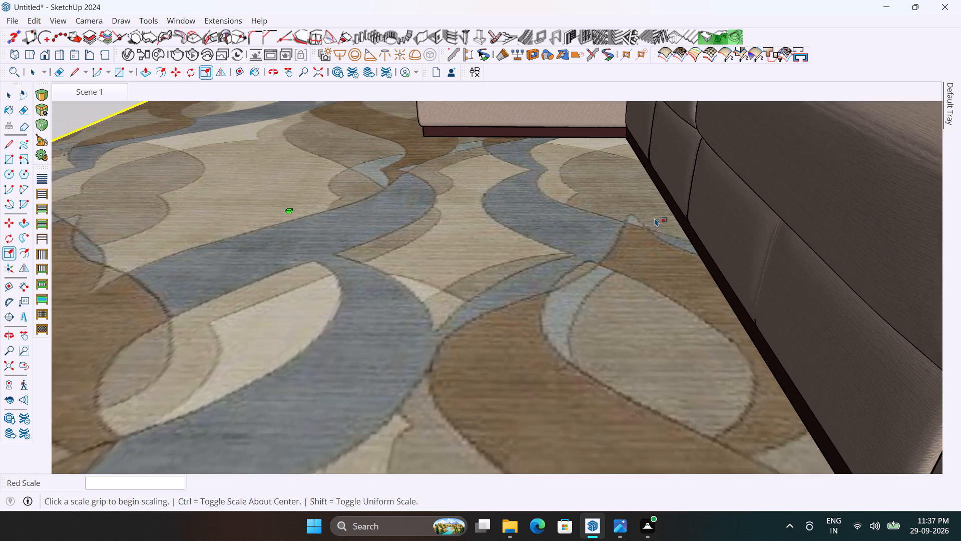
{"action": "scroll", "coordinate": [655, 218], "scroll_direction": "down", "scroll_amount": 9}
{"action": "key", "text": "space"}
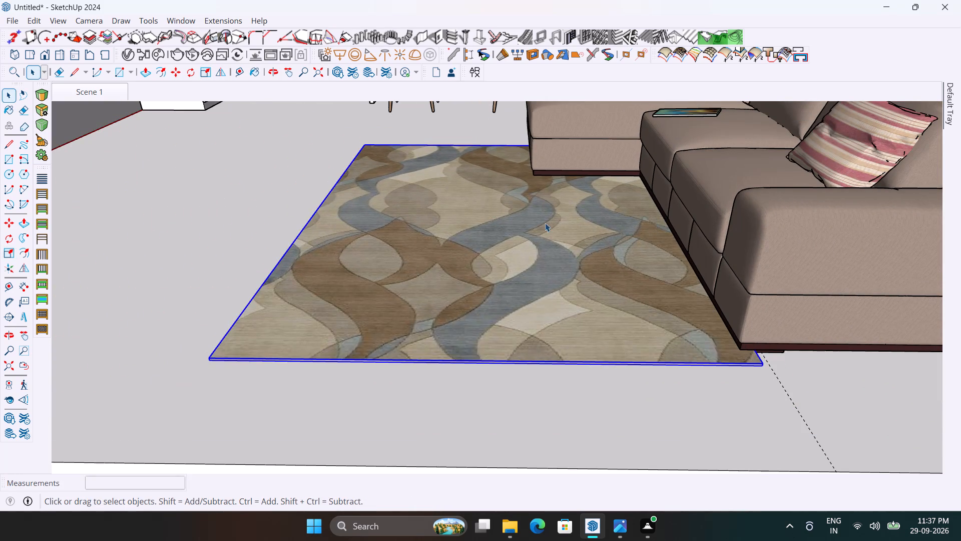
Scale the carpet along the green axis by about 1.12, extending its front edge toward the open side of the room.
{"action": "scroll", "coordinate": [545, 223], "scroll_direction": "down", "scroll_amount": 5}
{"action": "middle_click_drag", "start_coordinate": [532, 259], "coordinate": [595, 302]}
{"action": "scroll", "coordinate": [466, 219], "scroll_direction": "down", "scroll_amount": 1}
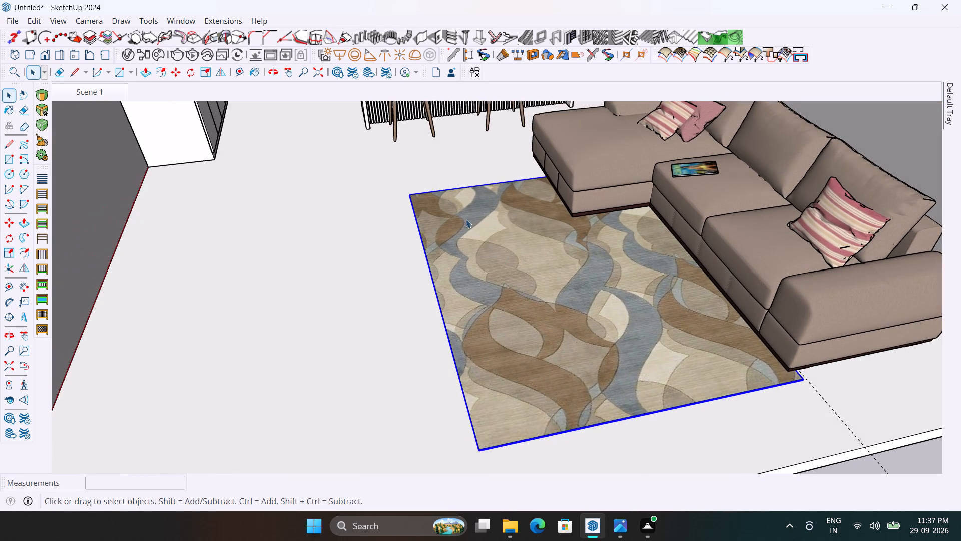
{"action": "scroll", "coordinate": [466, 219], "scroll_direction": "down", "scroll_amount": 2}
{"action": "scroll", "coordinate": [477, 224], "scroll_direction": "up", "scroll_amount": 2}
{"action": "scroll", "coordinate": [477, 225], "scroll_direction": "down", "scroll_amount": 2}
{"action": "scroll", "coordinate": [484, 414], "scroll_direction": "up", "scroll_amount": 4}
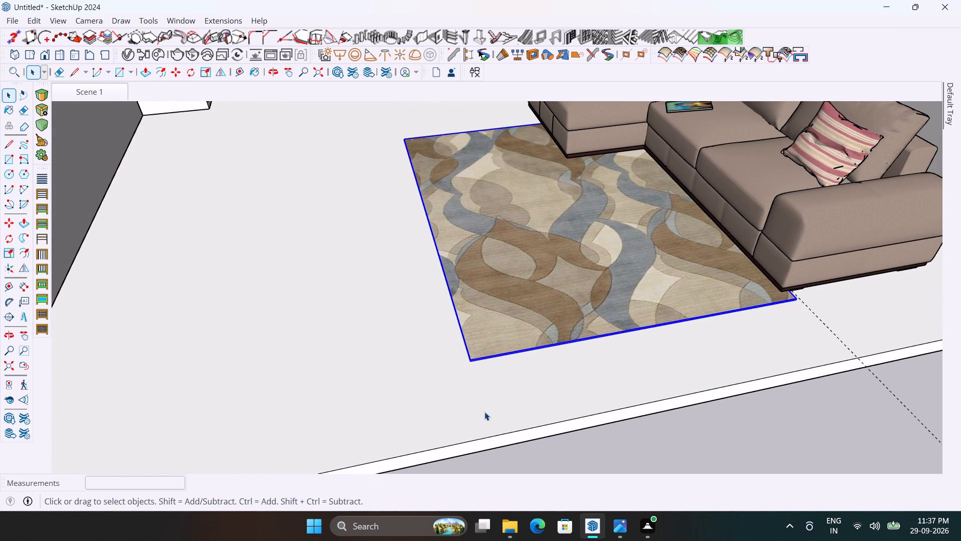
{"action": "left_click", "coordinate": [590, 327]}
{"action": "key", "text": "s"}
{"action": "scroll", "coordinate": [671, 348], "scroll_direction": "up", "scroll_amount": 11}
{"action": "scroll", "coordinate": [622, 313], "scroll_direction": "up", "scroll_amount": 5}
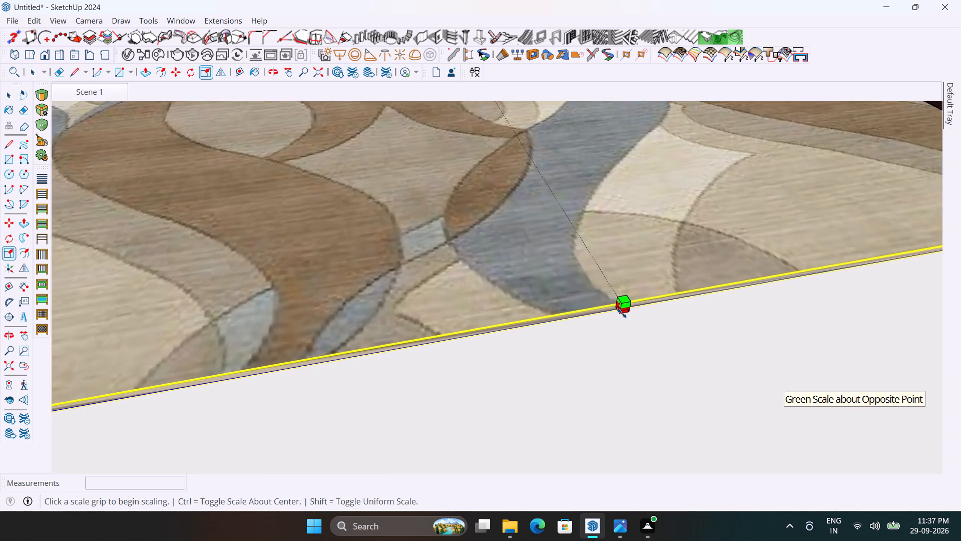
{"action": "scroll", "coordinate": [622, 313], "scroll_direction": "up", "scroll_amount": 14}
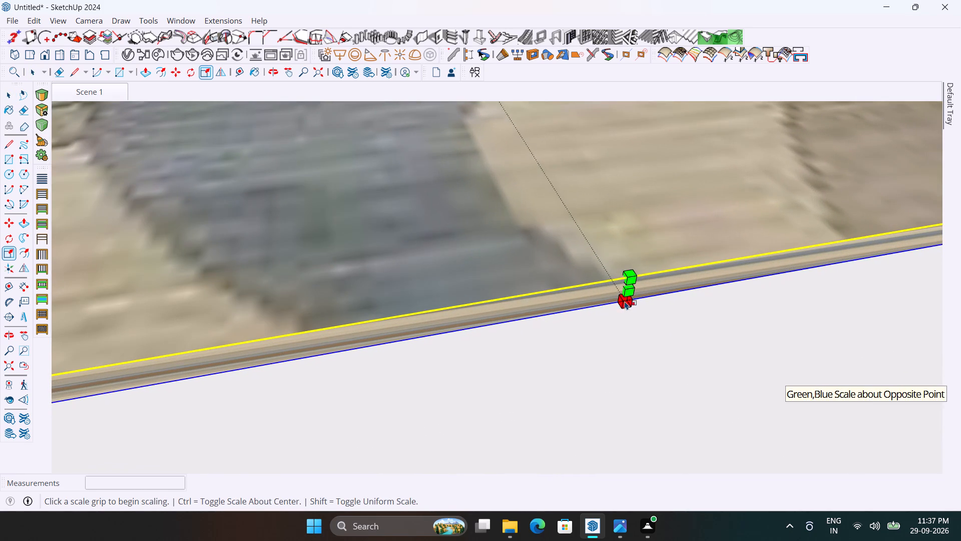
{"action": "left_click", "coordinate": [628, 291]}
{"action": "scroll", "coordinate": [655, 373], "scroll_direction": "down", "scroll_amount": 5}
{"action": "scroll", "coordinate": [630, 307], "scroll_direction": "down", "scroll_amount": 6}
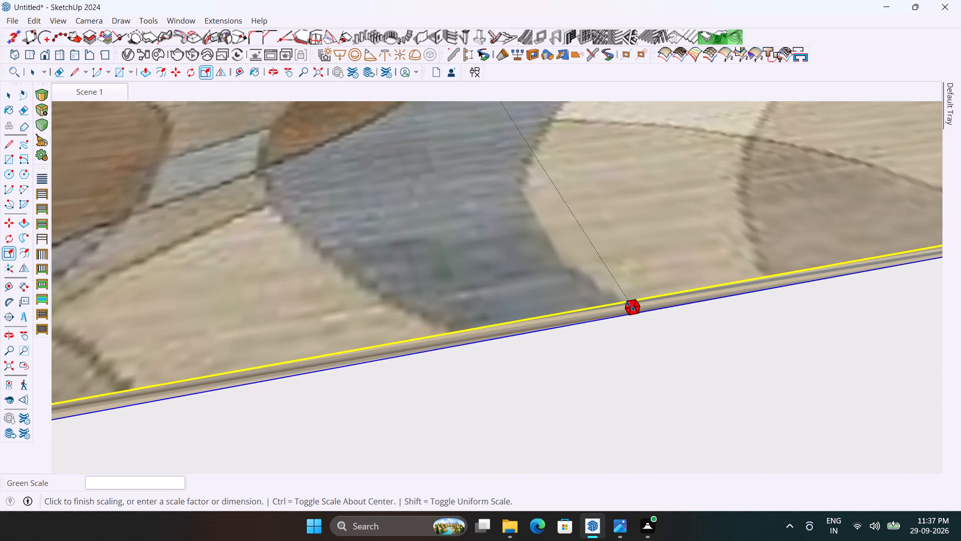
{"action": "scroll", "coordinate": [630, 306], "scroll_direction": "down", "scroll_amount": 17}
{"action": "scroll", "coordinate": [624, 305], "scroll_direction": "down", "scroll_amount": 10}
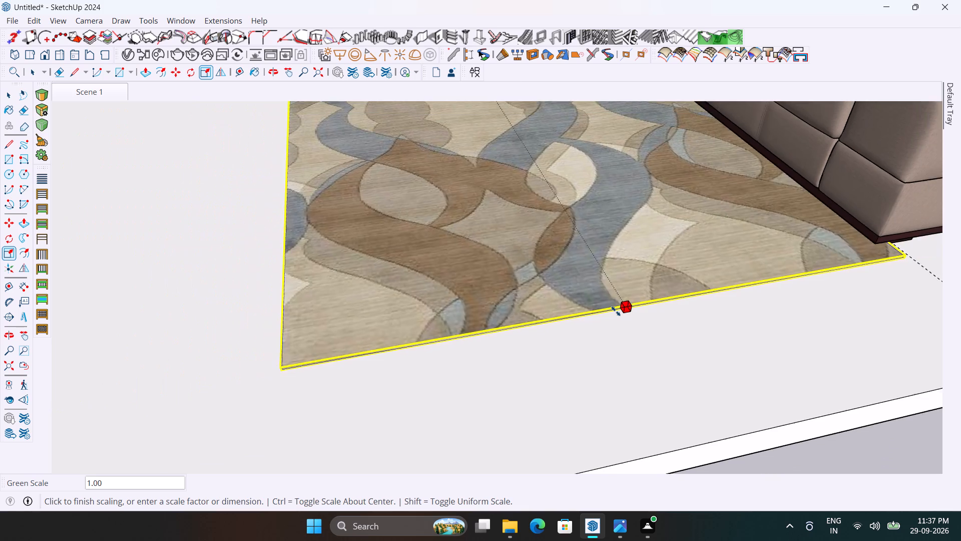
{"action": "scroll", "coordinate": [616, 311], "scroll_direction": "down", "scroll_amount": 4}
{"action": "left_click", "coordinate": [648, 376]}
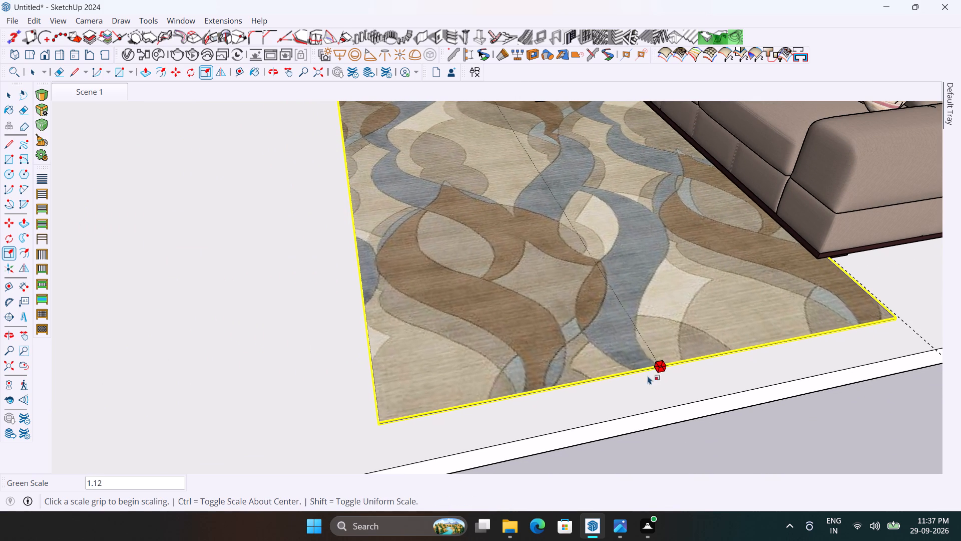
{"action": "scroll", "coordinate": [505, 365], "scroll_direction": "down", "scroll_amount": 9}
{"action": "key", "text": "space"}
{"action": "left_click", "coordinate": [572, 425]}
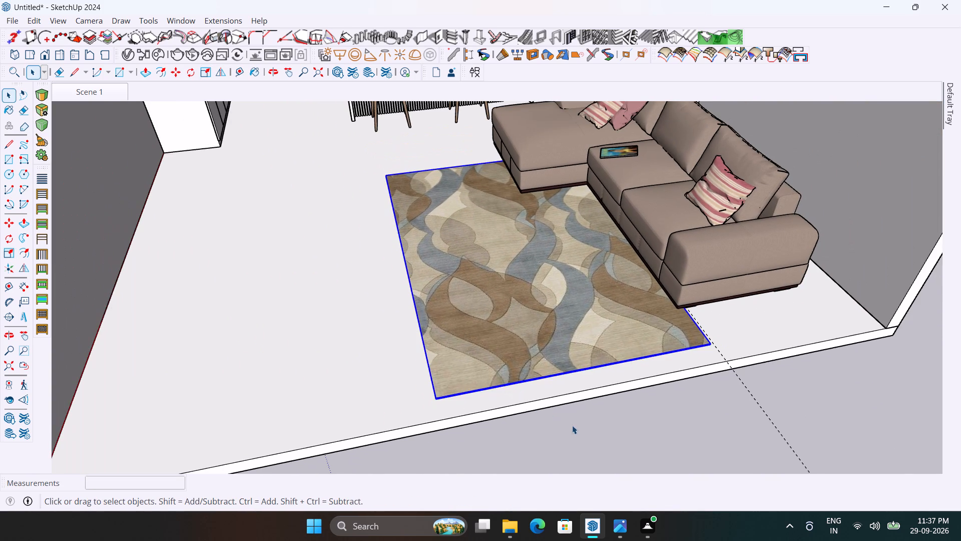
Examine the living area with the resized carpet and the kitchen cabinetry from several angles.
{"action": "middle_click_drag", "start_coordinate": [582, 460], "coordinate": [586, 421]}
{"action": "scroll", "coordinate": [588, 439], "scroll_direction": "down", "scroll_amount": 4}
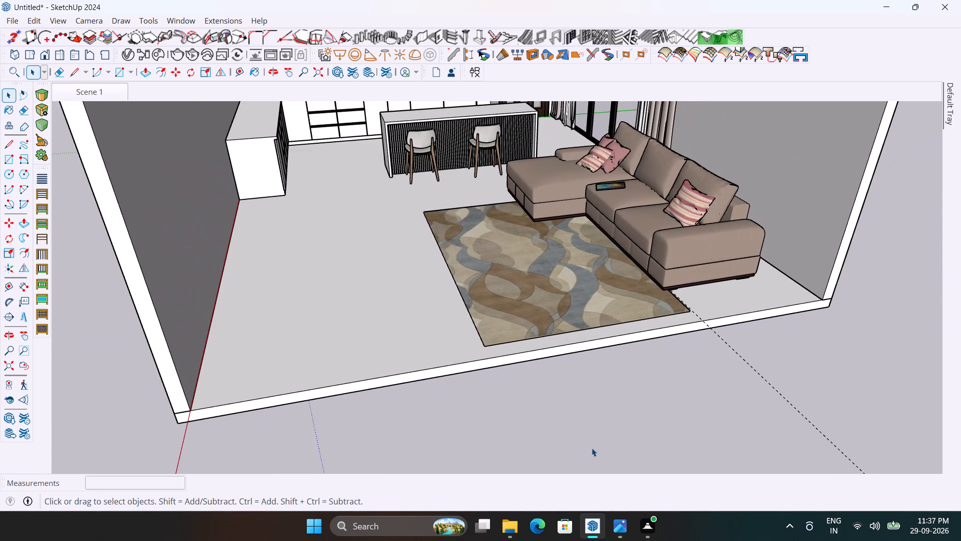
{"action": "middle_click_drag", "start_coordinate": [595, 424], "coordinate": [539, 416]}
{"action": "scroll", "coordinate": [639, 463], "scroll_direction": "down", "scroll_amount": 5}
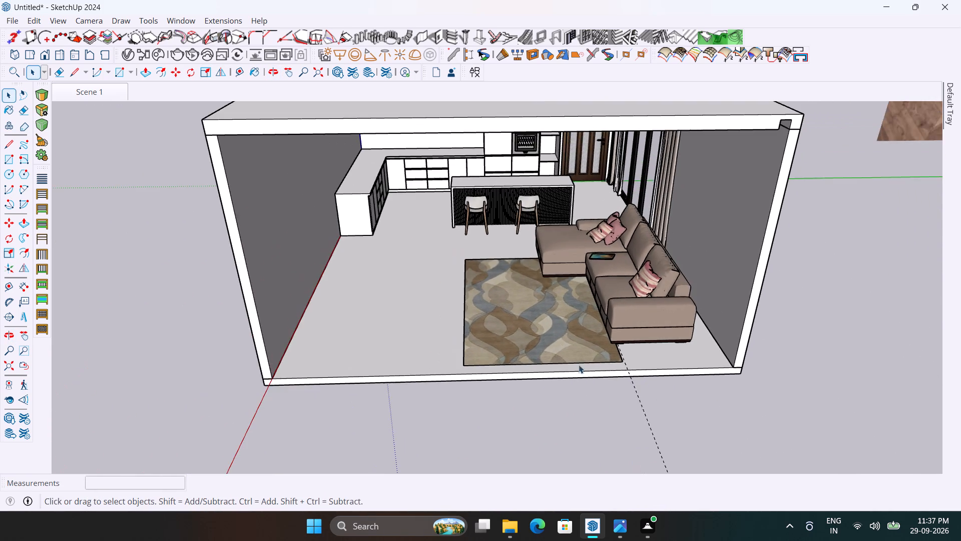
{"action": "scroll", "coordinate": [485, 243], "scroll_direction": "up", "scroll_amount": 4}
{"action": "scroll", "coordinate": [554, 355], "scroll_direction": "down", "scroll_amount": 3}
{"action": "middle_click_drag", "start_coordinate": [567, 384], "coordinate": [472, 347]}
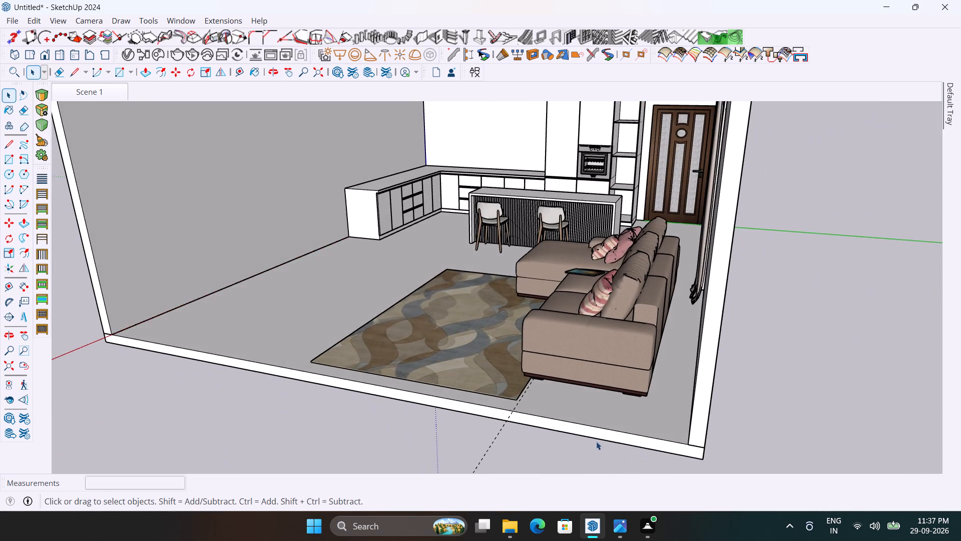
{"action": "scroll", "coordinate": [611, 455], "scroll_direction": "down", "scroll_amount": 3}
{"action": "scroll", "coordinate": [541, 208], "scroll_direction": "up", "scroll_amount": 3}
{"action": "middle_click_drag", "start_coordinate": [585, 258], "coordinate": [555, 267]}
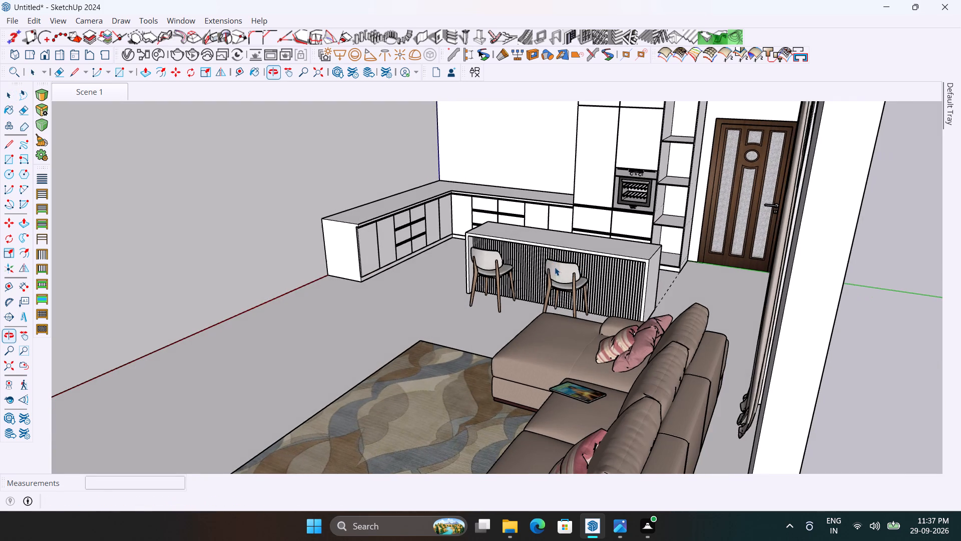
{"action": "scroll", "coordinate": [662, 319], "scroll_direction": "down", "scroll_amount": 3}
{"action": "scroll", "coordinate": [580, 161], "scroll_direction": "up", "scroll_amount": 3}
{"action": "scroll", "coordinate": [589, 216], "scroll_direction": "up", "scroll_amount": 3}
{"action": "scroll", "coordinate": [589, 216], "scroll_direction": "down", "scroll_amount": 3}
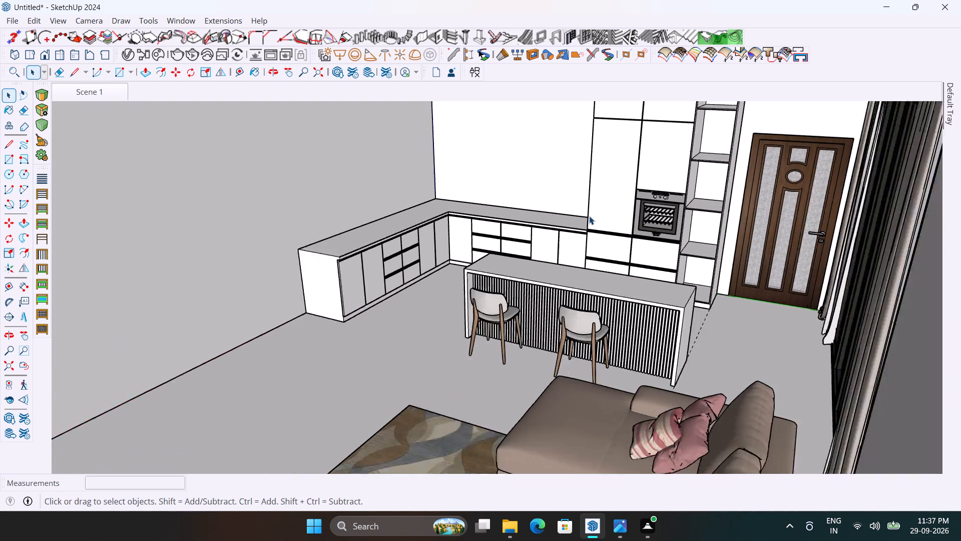
{"action": "scroll", "coordinate": [634, 235], "scroll_direction": "up", "scroll_amount": 4}
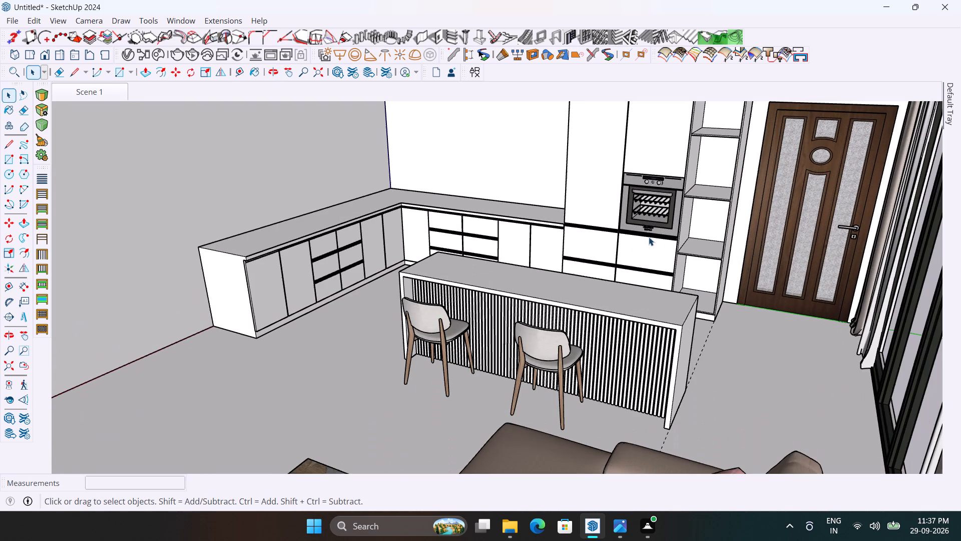
Copy the tall cabinet unit with open shelves beside the oven about 35' 4" away, onto the empty ground outside the room.
{"action": "left_click", "coordinate": [685, 239], "text": "ctrl"}
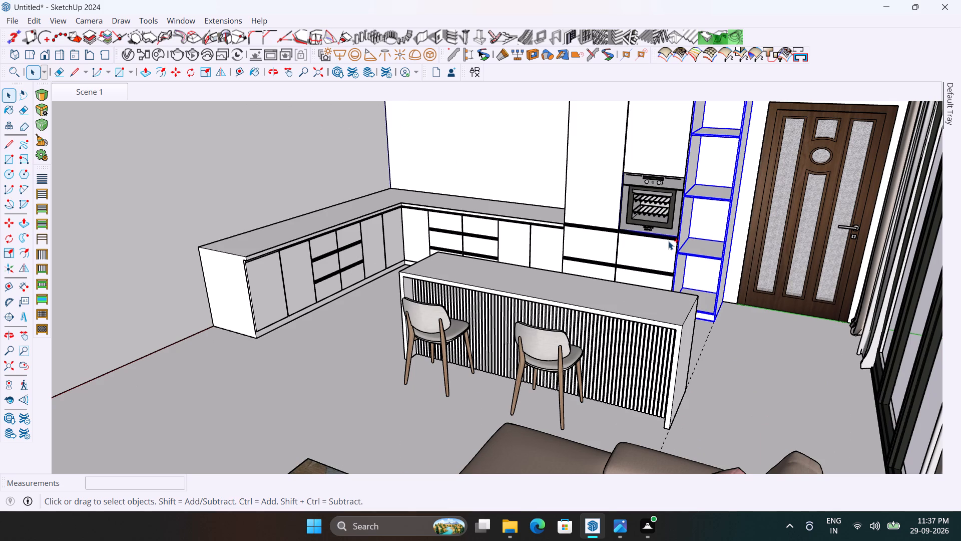
{"action": "scroll", "coordinate": [731, 219], "scroll_direction": "down", "scroll_amount": 6}
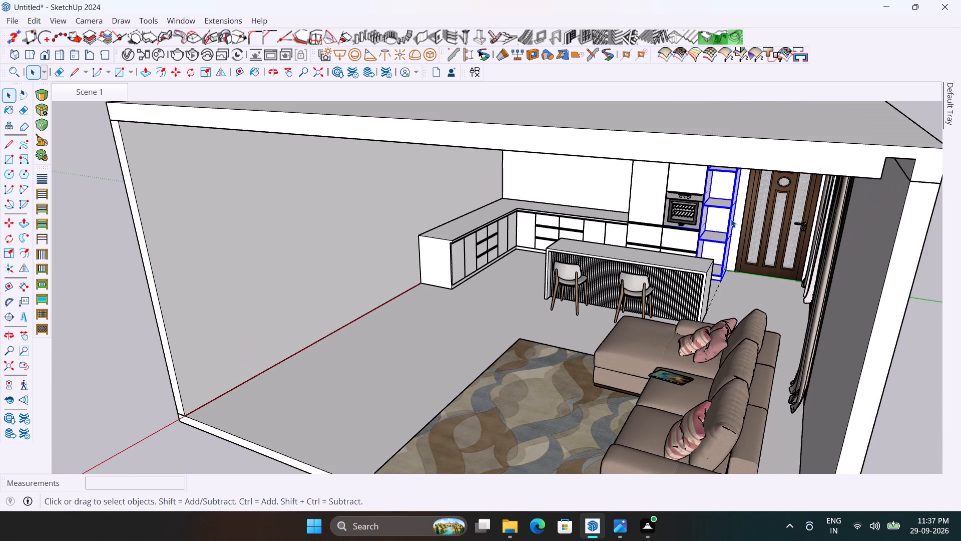
{"action": "scroll", "coordinate": [722, 311], "scroll_direction": "up", "scroll_amount": 3}
{"action": "scroll", "coordinate": [738, 257], "scroll_direction": "up", "scroll_amount": 1}
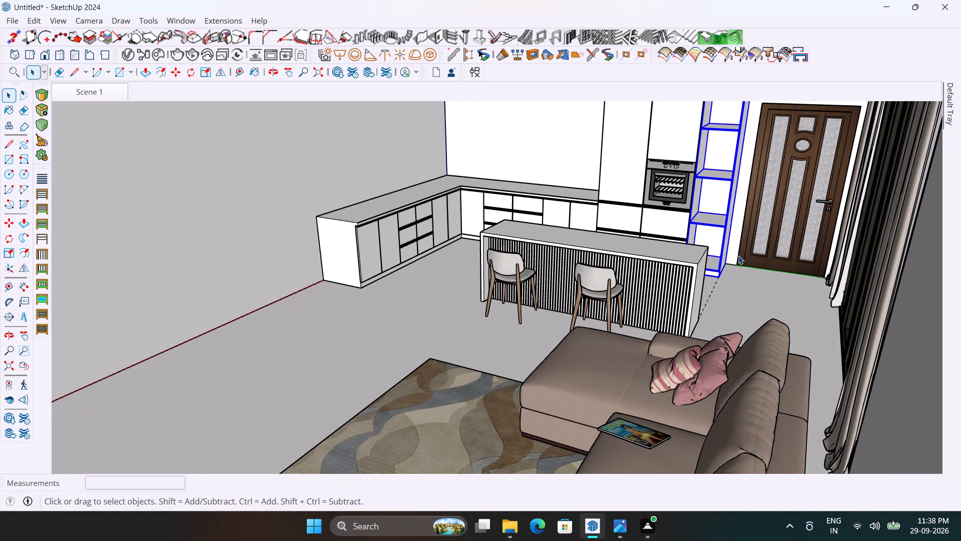
{"action": "key", "text": "m"}
{"action": "scroll", "coordinate": [737, 255], "scroll_direction": "up", "scroll_amount": 2}
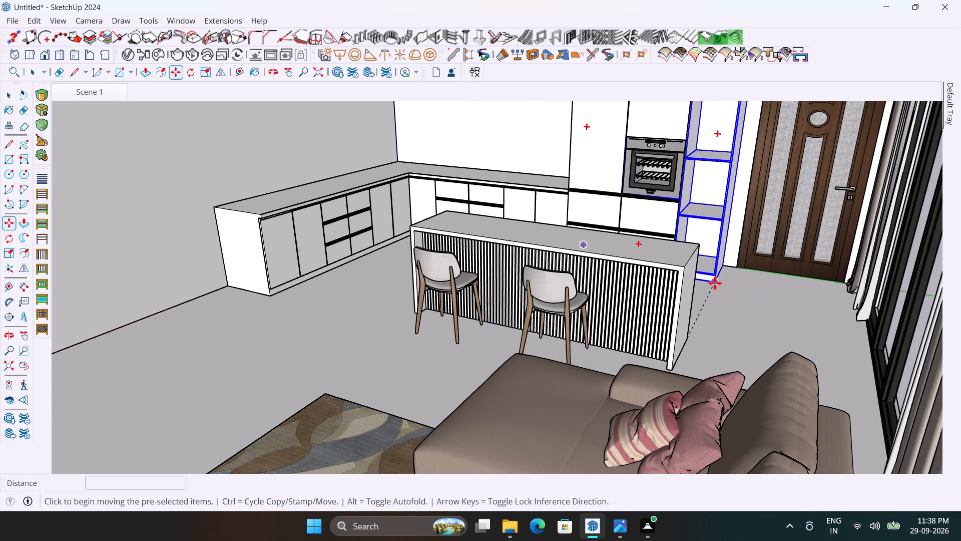
{"action": "left_click", "coordinate": [715, 283], "text": "ctrl"}
{"action": "scroll", "coordinate": [658, 285], "scroll_direction": "down", "scroll_amount": 9}
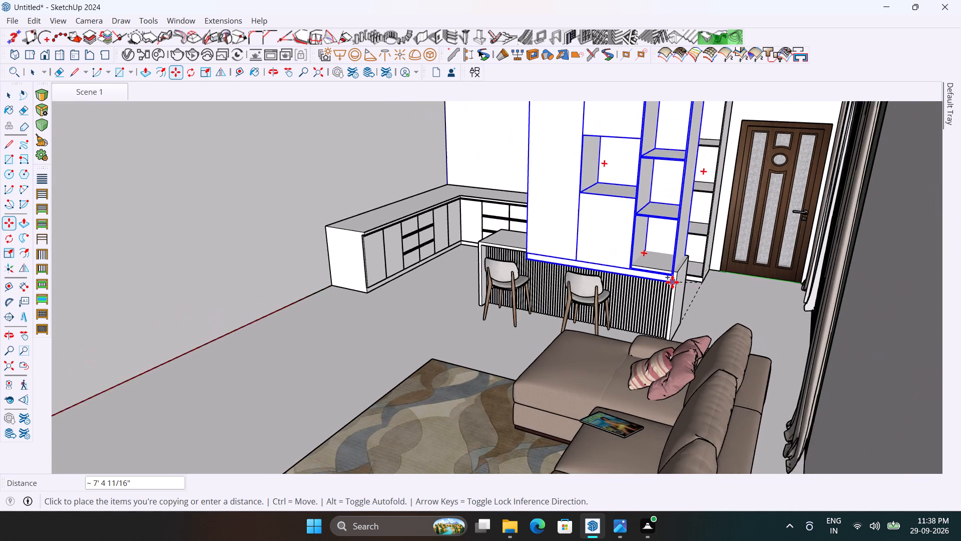
{"action": "scroll", "coordinate": [672, 282], "scroll_direction": "down", "scroll_amount": 8}
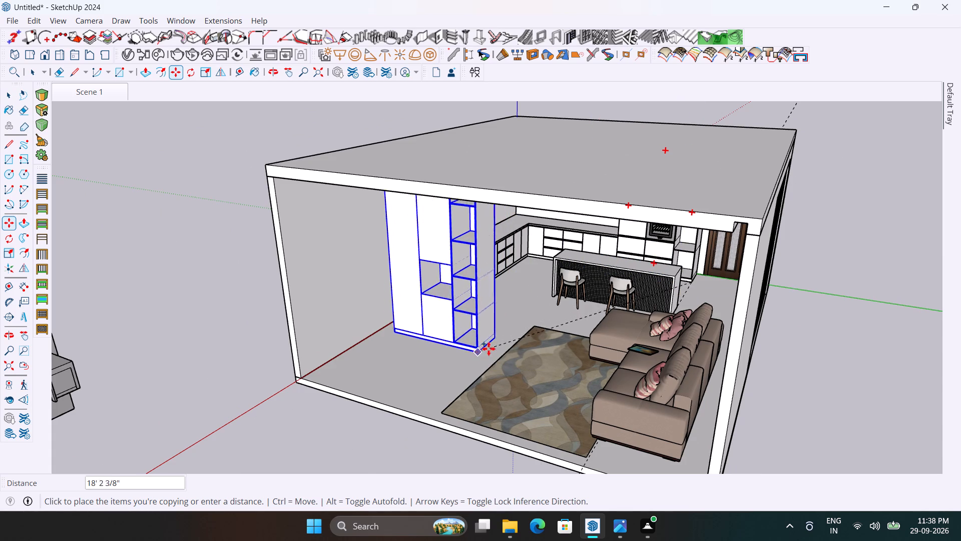
{"action": "scroll", "coordinate": [491, 348], "scroll_direction": "down", "scroll_amount": 4}
{"action": "left_click", "coordinate": [255, 320]}
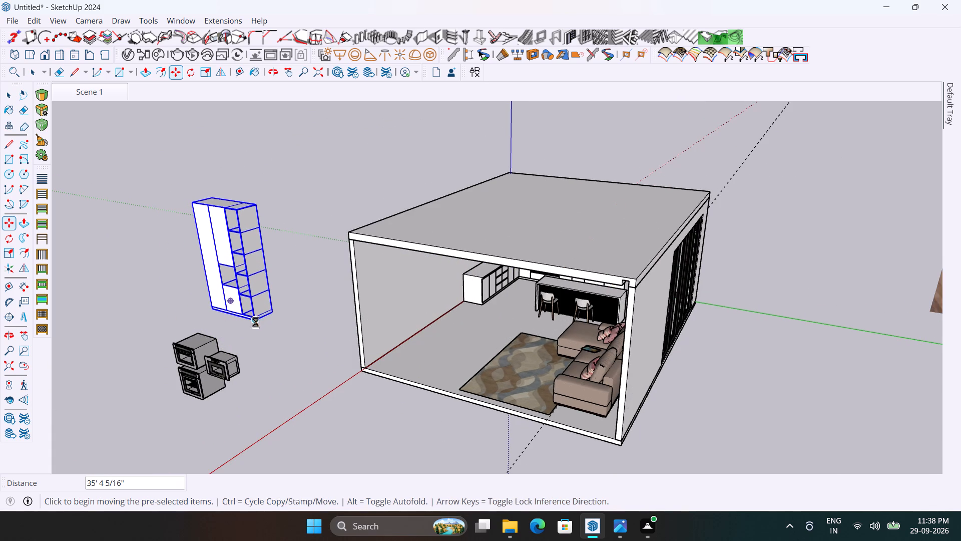
{"action": "key", "text": "space"}
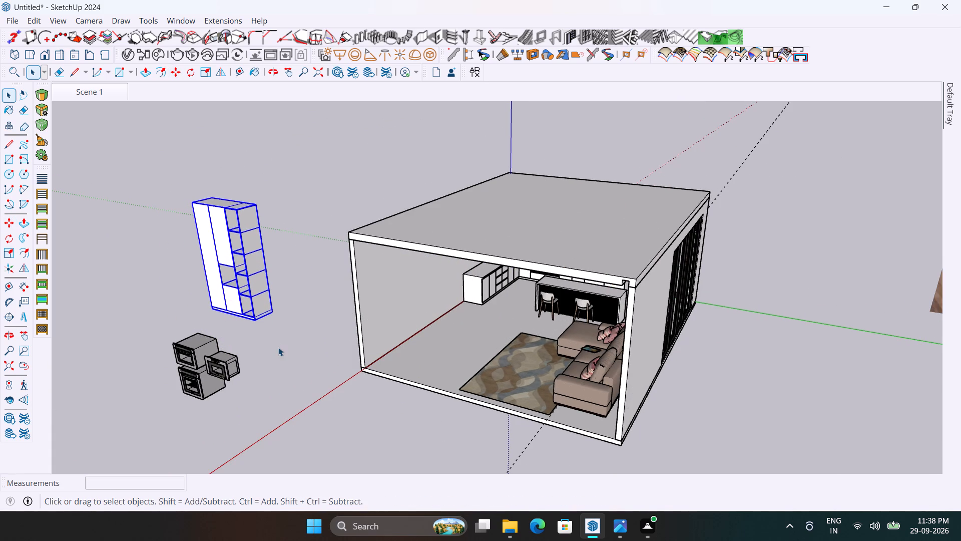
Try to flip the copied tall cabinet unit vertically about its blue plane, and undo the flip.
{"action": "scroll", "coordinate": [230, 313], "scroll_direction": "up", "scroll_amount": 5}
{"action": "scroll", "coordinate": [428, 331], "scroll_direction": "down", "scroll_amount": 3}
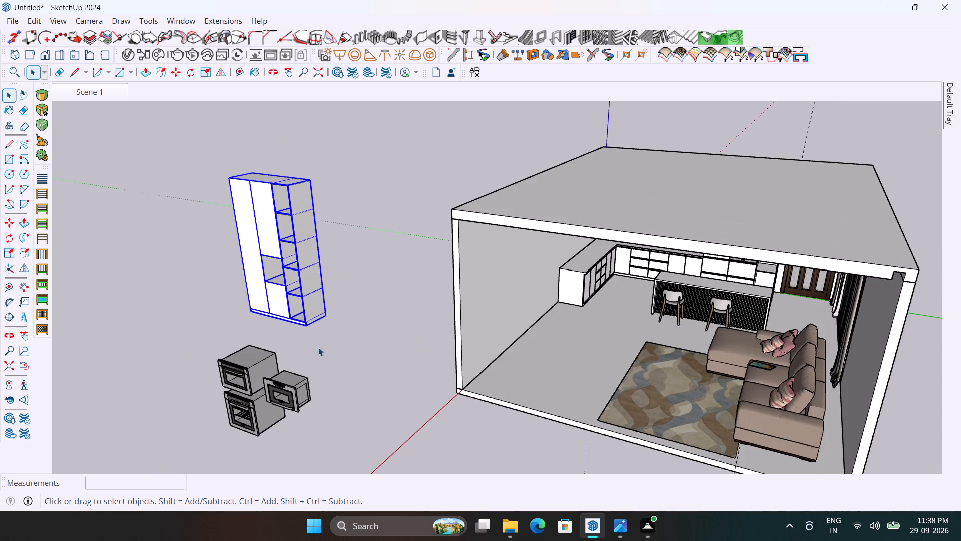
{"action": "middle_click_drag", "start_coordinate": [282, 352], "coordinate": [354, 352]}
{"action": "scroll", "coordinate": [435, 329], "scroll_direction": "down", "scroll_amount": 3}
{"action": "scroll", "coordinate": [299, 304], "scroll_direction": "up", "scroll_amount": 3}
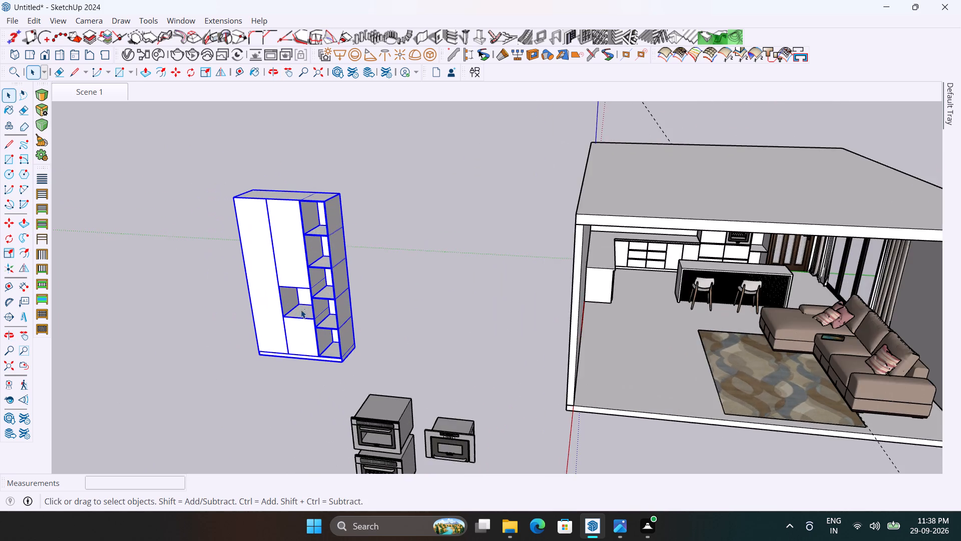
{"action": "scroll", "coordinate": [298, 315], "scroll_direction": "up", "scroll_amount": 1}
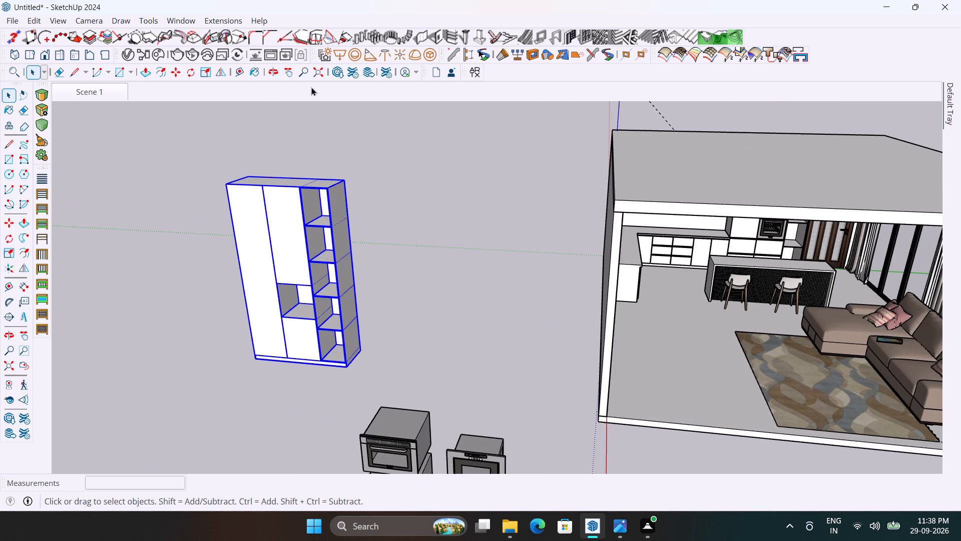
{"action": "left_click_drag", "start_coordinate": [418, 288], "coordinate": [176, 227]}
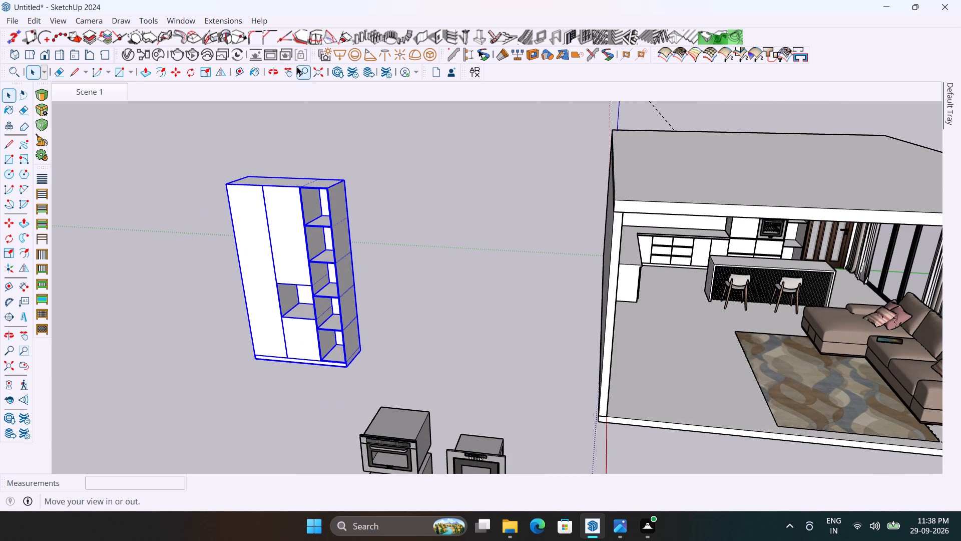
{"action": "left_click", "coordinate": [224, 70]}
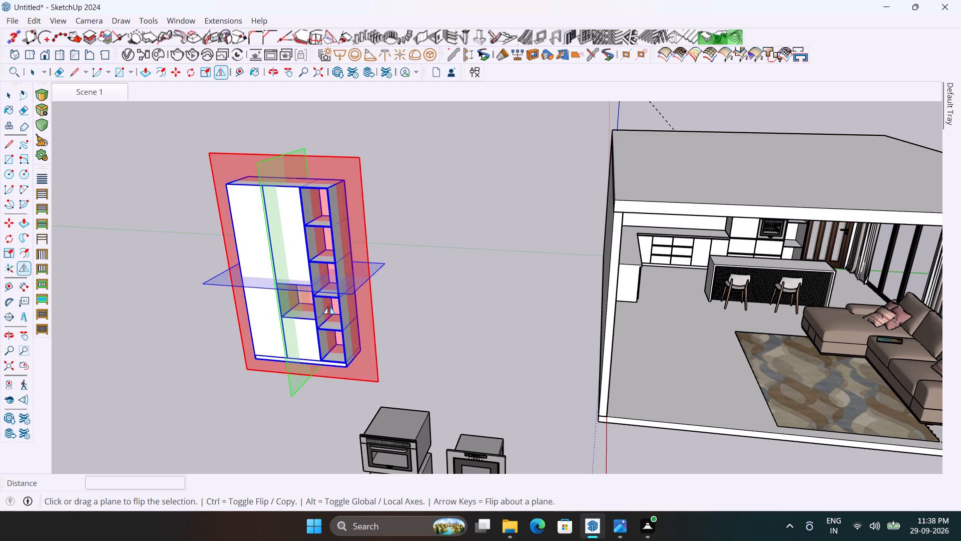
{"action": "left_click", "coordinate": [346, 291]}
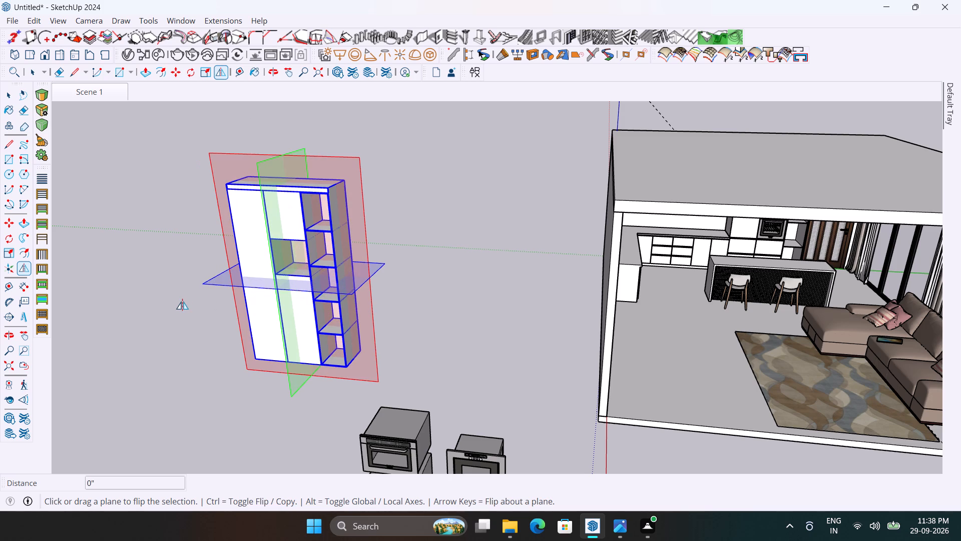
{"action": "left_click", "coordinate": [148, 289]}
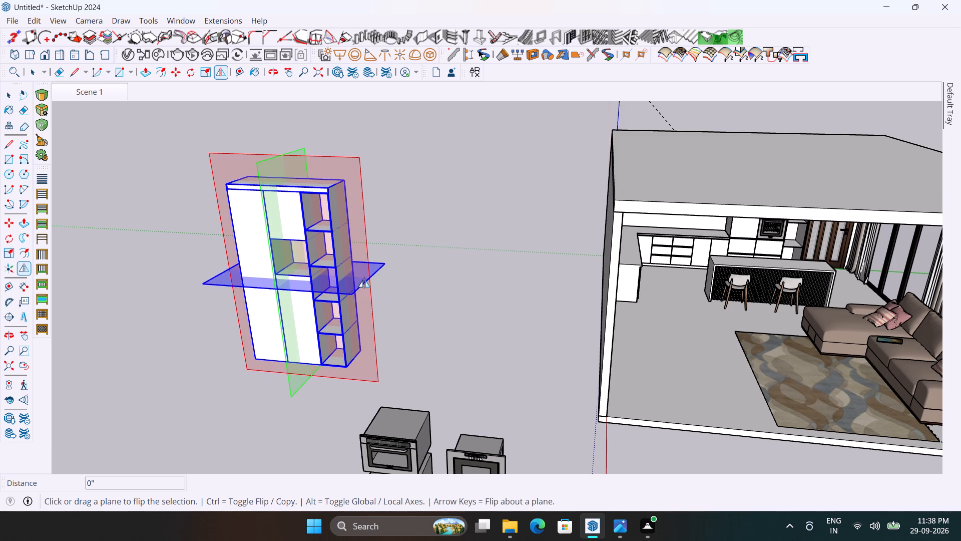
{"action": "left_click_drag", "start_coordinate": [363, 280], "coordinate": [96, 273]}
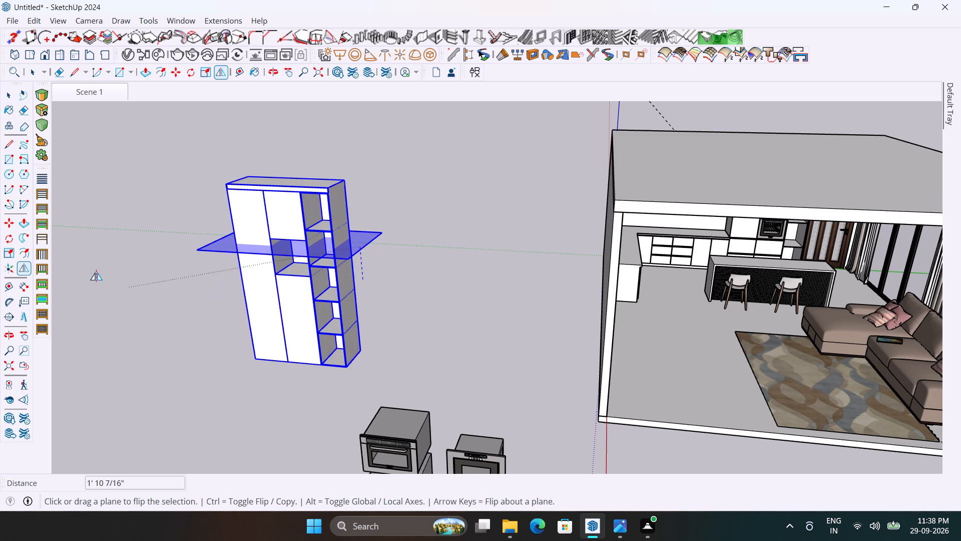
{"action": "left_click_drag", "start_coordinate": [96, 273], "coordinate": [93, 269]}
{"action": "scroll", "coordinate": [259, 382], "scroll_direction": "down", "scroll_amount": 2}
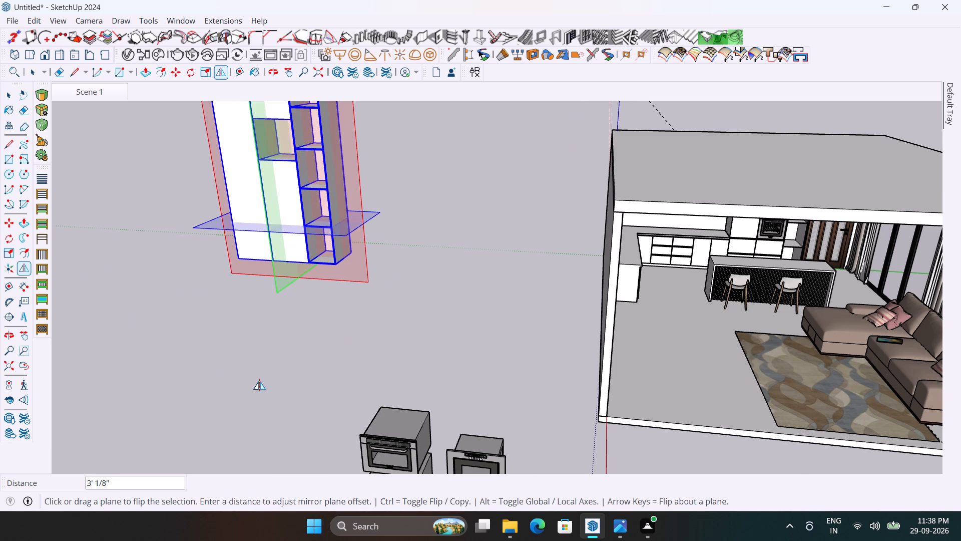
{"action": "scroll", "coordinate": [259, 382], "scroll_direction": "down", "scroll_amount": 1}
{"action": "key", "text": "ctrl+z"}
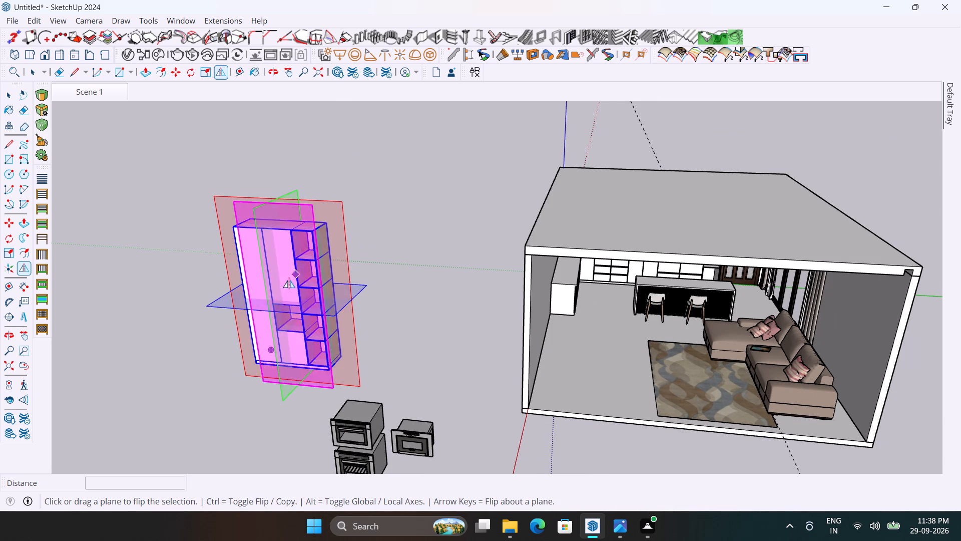
Flip the copied cabinet unit along the green axis, with the mirror plane offset about 11' 8 1/2", so its open shelves change sides.
{"action": "left_click_drag", "start_coordinate": [269, 286], "coordinate": [108, 274]}
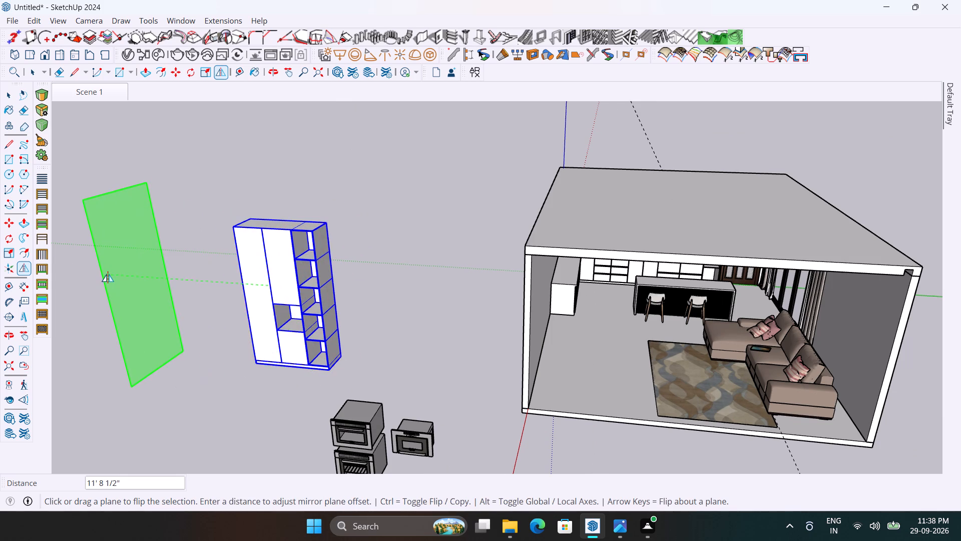
{"action": "scroll", "coordinate": [474, 313], "scroll_direction": "down", "scroll_amount": 5}
{"action": "scroll", "coordinate": [154, 306], "scroll_direction": "up", "scroll_amount": 2}
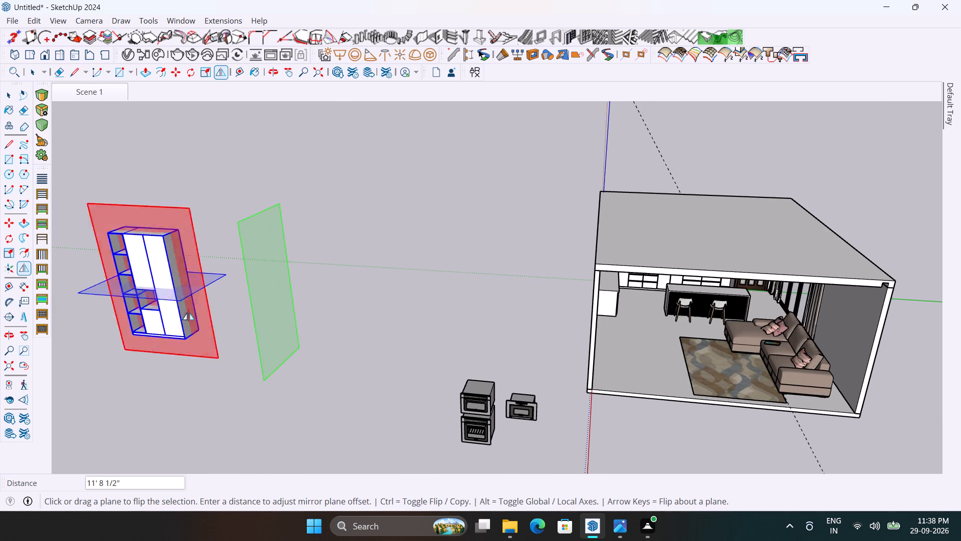
{"action": "key", "text": "space"}
{"action": "left_click", "coordinate": [370, 344]}
Rotate the flipped cabinet unit 90° about its bottom back corner on the ground plane.
{"action": "scroll", "coordinate": [370, 340], "scroll_direction": "down", "scroll_amount": 3}
{"action": "scroll", "coordinate": [165, 319], "scroll_direction": "up", "scroll_amount": 3}
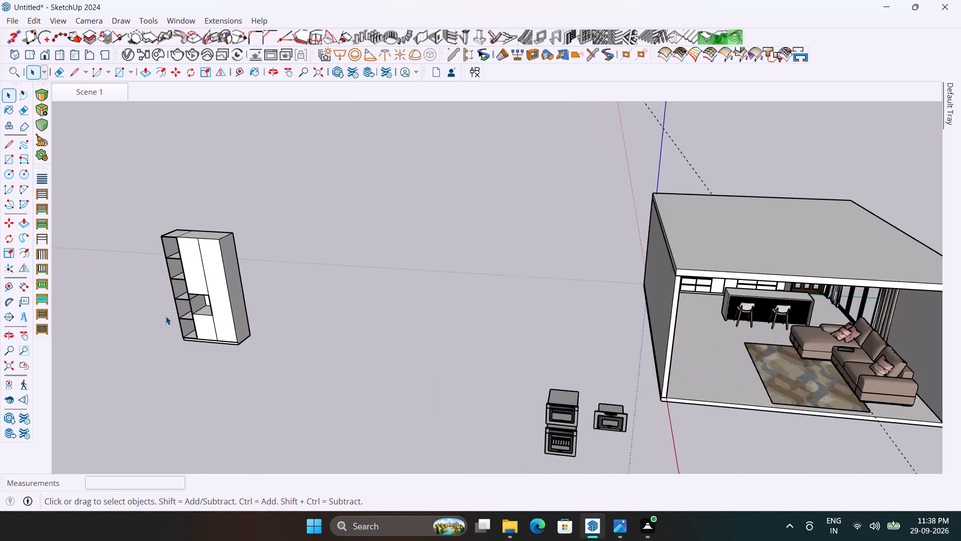
{"action": "scroll", "coordinate": [166, 316], "scroll_direction": "up", "scroll_amount": 4}
{"action": "scroll", "coordinate": [216, 354], "scroll_direction": "up", "scroll_amount": 3}
{"action": "scroll", "coordinate": [216, 354], "scroll_direction": "down", "scroll_amount": 2}
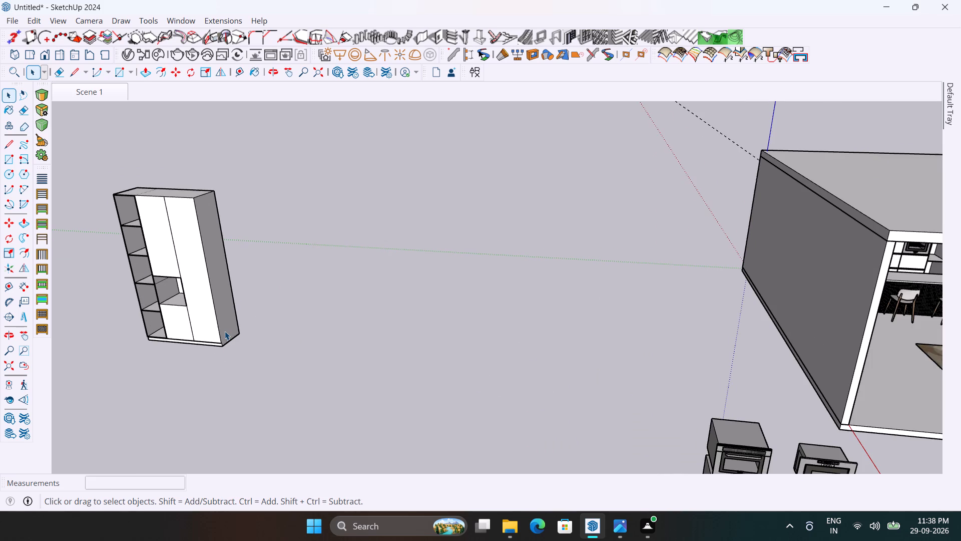
{"action": "left_click", "coordinate": [225, 331]}
{"action": "key", "text": "q"}
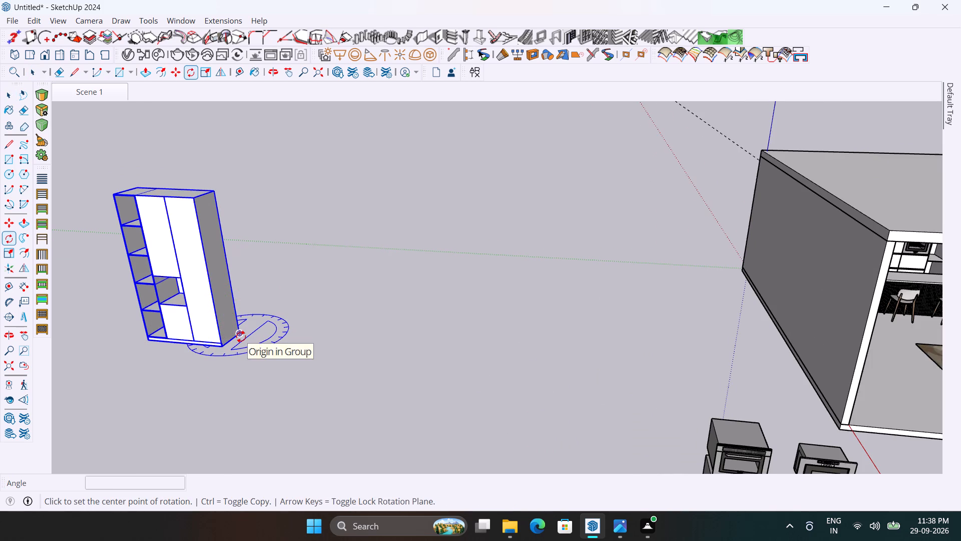
{"action": "left_click", "coordinate": [241, 337]}
{"action": "left_click", "coordinate": [268, 300]}
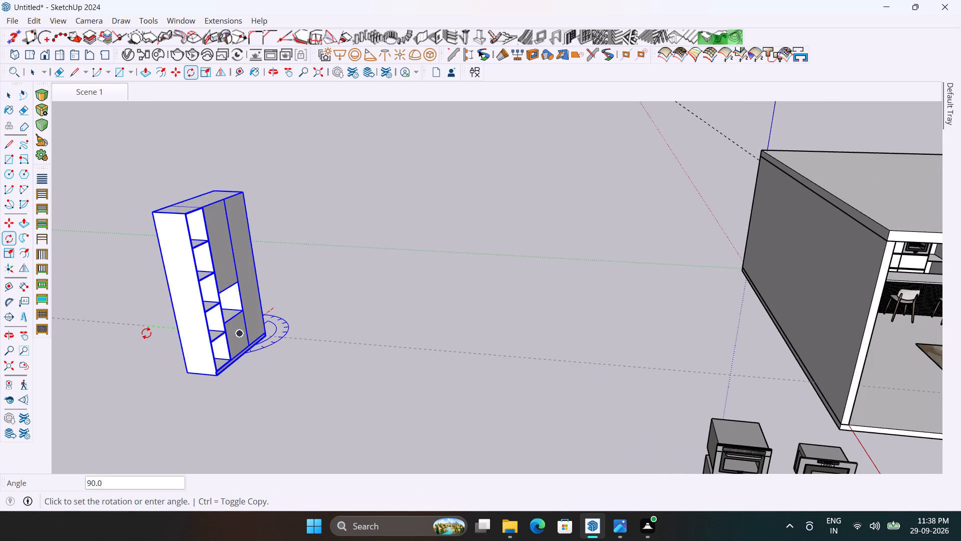
{"action": "left_click", "coordinate": [146, 333]}
Move the rotated cabinet unit by its bottom back corner into the room, against the side wall at the end of the base cabinets.
{"action": "key", "text": "m"}
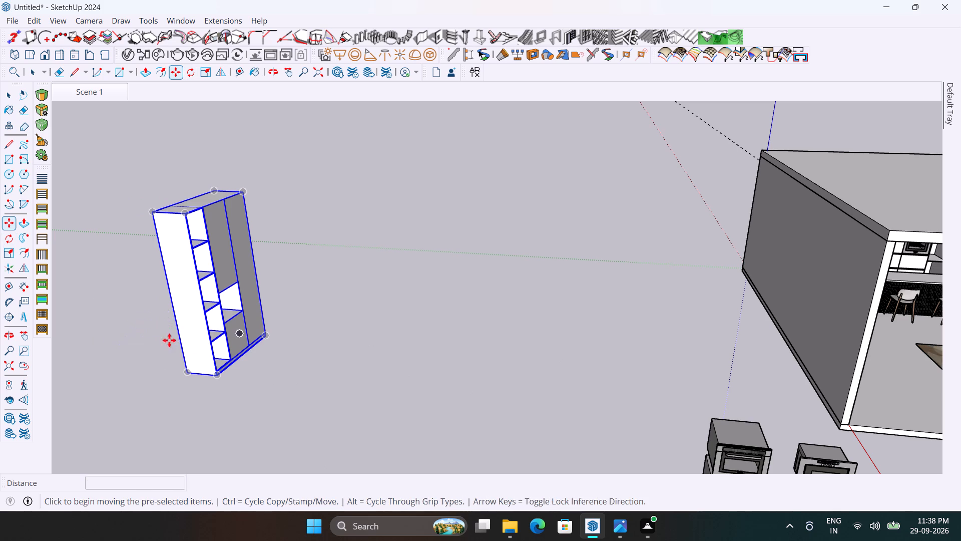
{"action": "middle_click_drag", "start_coordinate": [268, 380], "coordinate": [0, 405]}
{"action": "scroll", "coordinate": [342, 321], "scroll_direction": "up", "scroll_amount": 1}
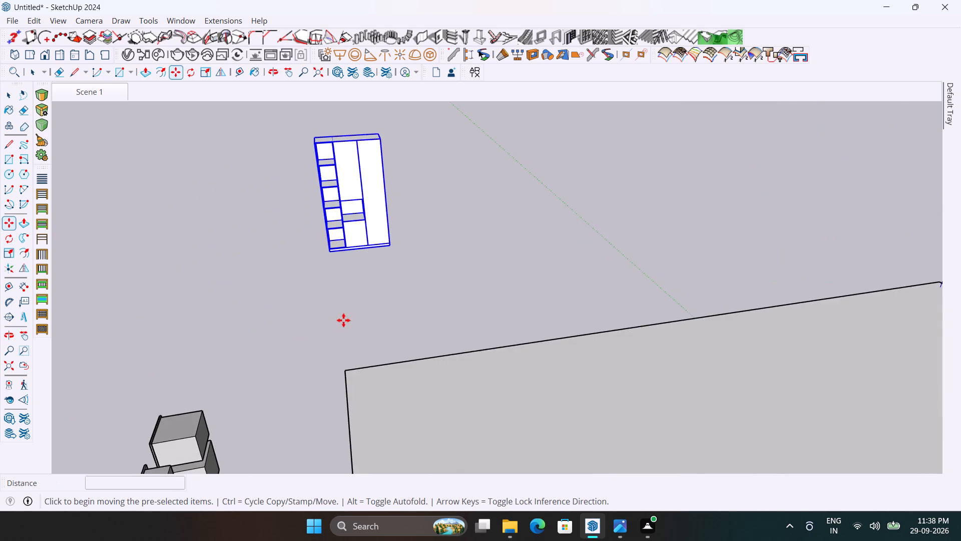
{"action": "scroll", "coordinate": [343, 320], "scroll_direction": "up", "scroll_amount": 1}
{"action": "middle_click_drag", "start_coordinate": [439, 277], "coordinate": [258, 282]}
{"action": "scroll", "coordinate": [564, 250], "scroll_direction": "up", "scroll_amount": 3}
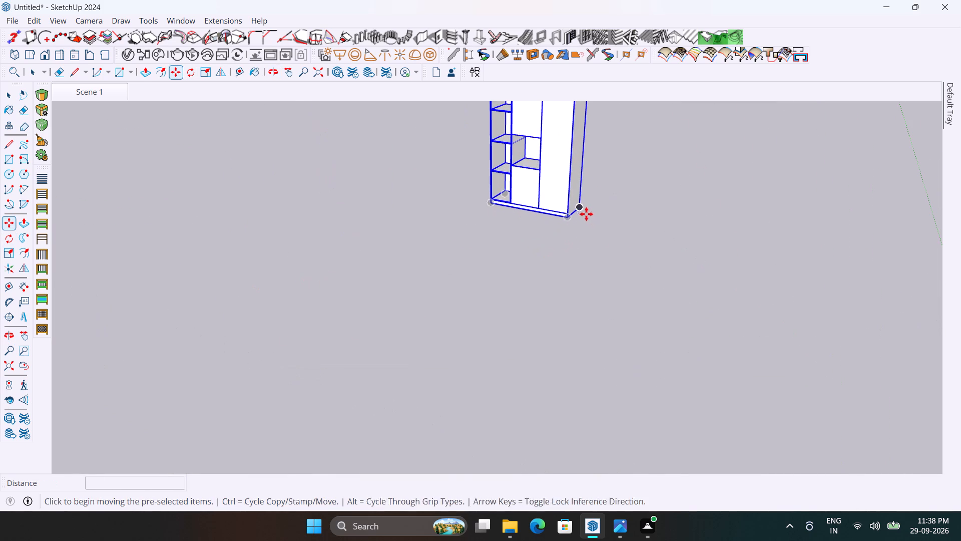
{"action": "left_click", "coordinate": [584, 210]}
{"action": "scroll", "coordinate": [482, 257], "scroll_direction": "down", "scroll_amount": 9}
{"action": "middle_click_drag", "start_coordinate": [494, 295], "coordinate": [656, 300]}
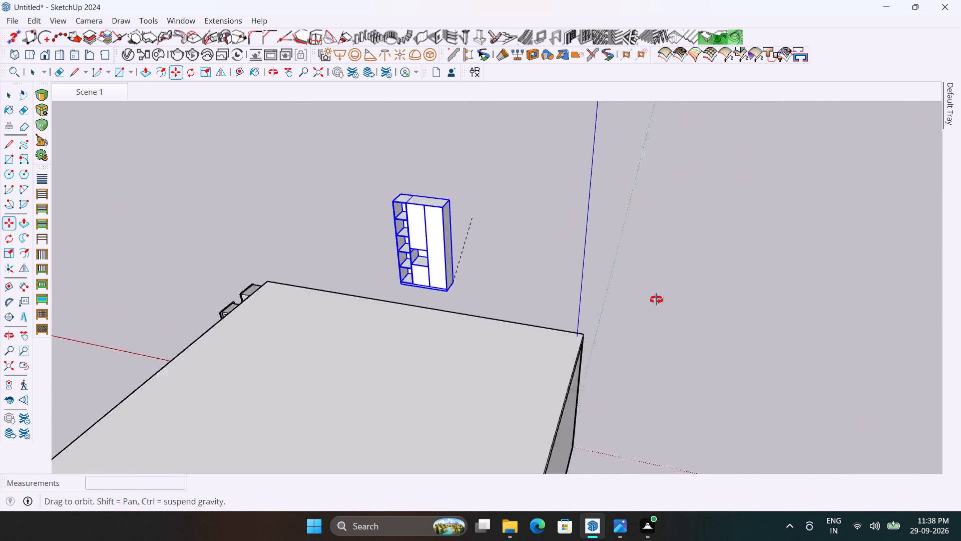
{"action": "middle_click_drag", "start_coordinate": [656, 300], "coordinate": [844, 224]}
{"action": "scroll", "coordinate": [705, 234], "scroll_direction": "down", "scroll_amount": 4}
{"action": "scroll", "coordinate": [534, 404], "scroll_direction": "up", "scroll_amount": 7}
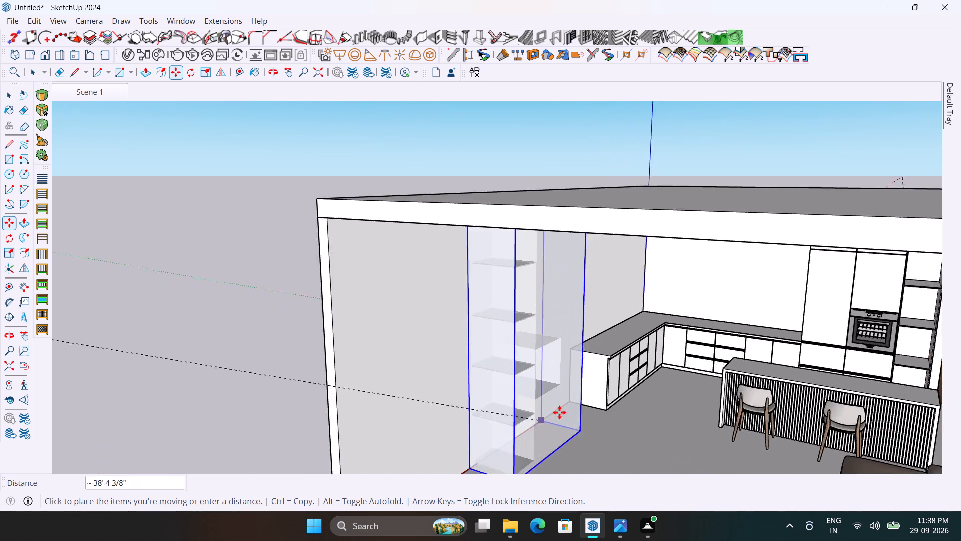
{"action": "scroll", "coordinate": [559, 412], "scroll_direction": "up", "scroll_amount": 4}
{"action": "left_click", "coordinate": [573, 396]}
{"action": "scroll", "coordinate": [572, 396], "scroll_direction": "down", "scroll_amount": 3}
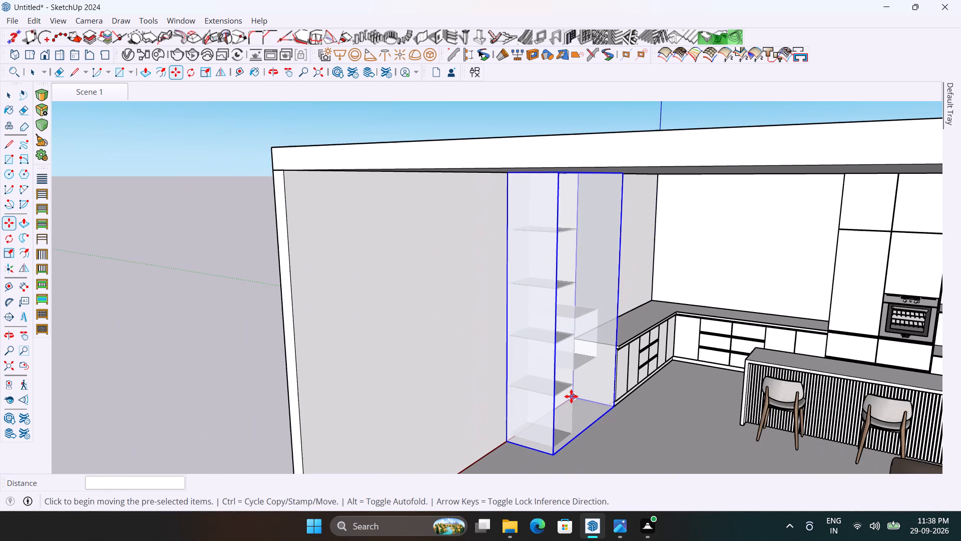
{"action": "key", "text": "space"}
{"action": "left_click", "coordinate": [219, 386]}
Examine the placed tall cabinet unit and its fit with the side wall, ceiling and kitchen base cabinets from several angles.
{"action": "scroll", "coordinate": [218, 386], "scroll_direction": "down", "scroll_amount": 3}
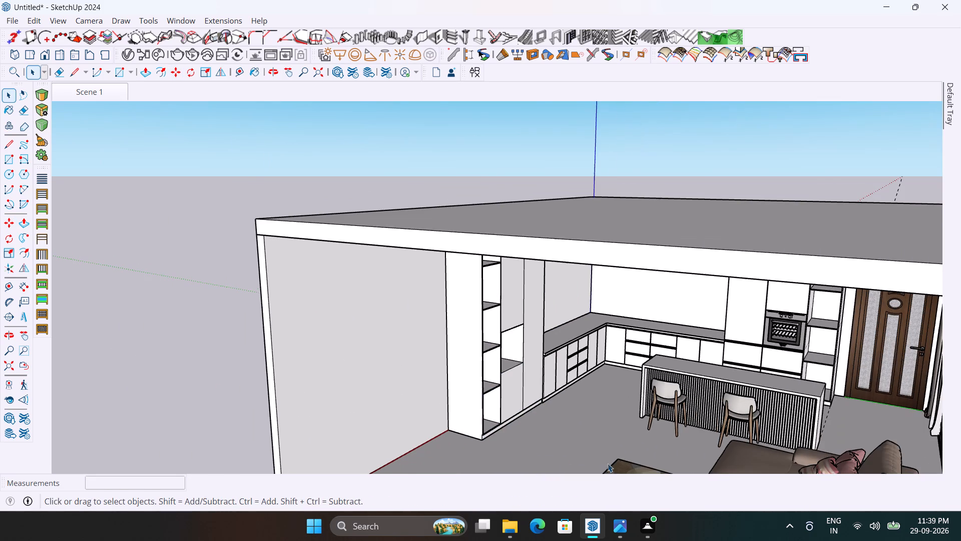
{"action": "middle_click_drag", "start_coordinate": [635, 464], "coordinate": [622, 367]}
{"action": "scroll", "coordinate": [625, 362], "scroll_direction": "down", "scroll_amount": 3}
{"action": "middle_click_drag", "start_coordinate": [633, 365], "coordinate": [641, 423]}
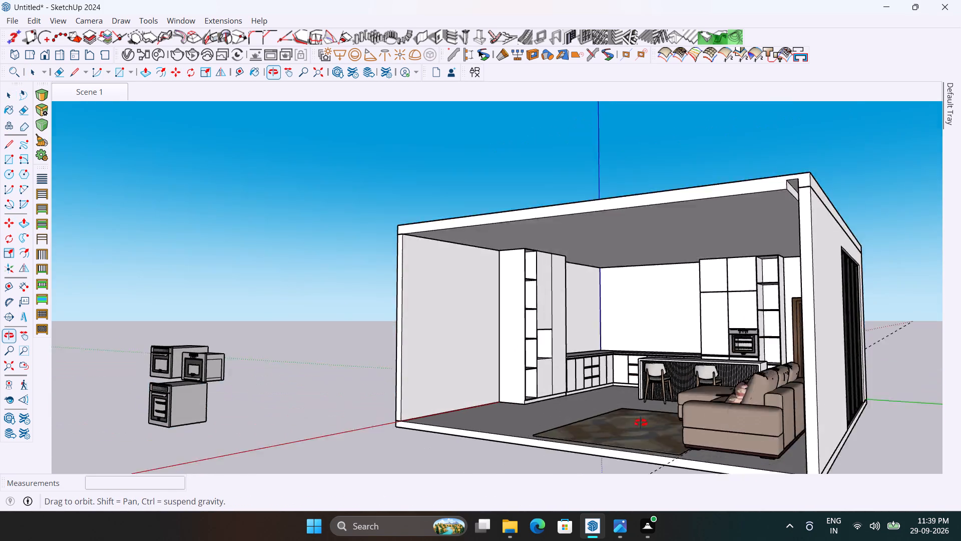
{"action": "middle_click_drag", "start_coordinate": [641, 423], "coordinate": [638, 446]}
{"action": "scroll", "coordinate": [587, 373], "scroll_direction": "up", "scroll_amount": 4}
{"action": "middle_click_drag", "start_coordinate": [593, 363], "coordinate": [626, 381]}
{"action": "scroll", "coordinate": [710, 284], "scroll_direction": "up", "scroll_amount": 2}
{"action": "middle_click_drag", "start_coordinate": [699, 291], "coordinate": [648, 290]}
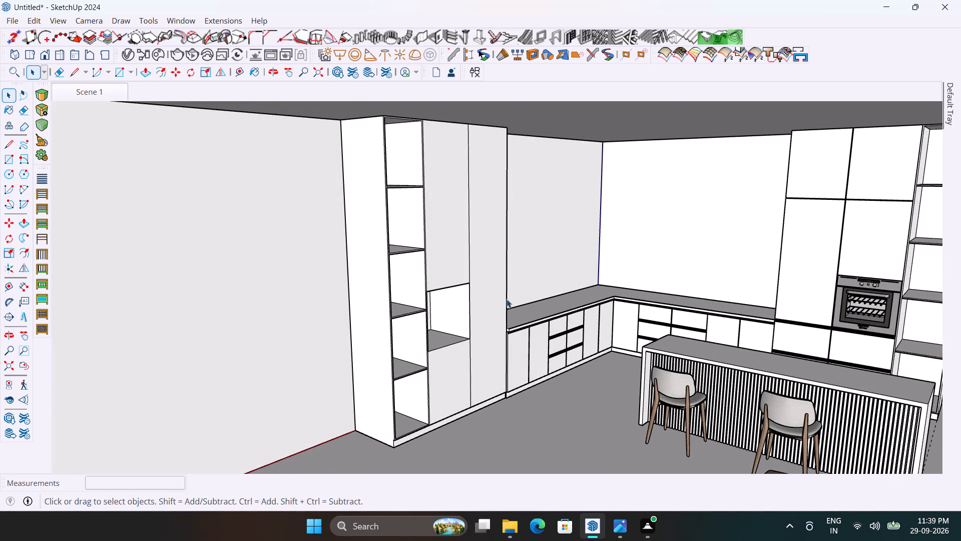
{"action": "scroll", "coordinate": [462, 292], "scroll_direction": "up", "scroll_amount": 2}
{"action": "scroll", "coordinate": [462, 292], "scroll_direction": "down", "scroll_amount": 2}
{"action": "middle_click_drag", "start_coordinate": [469, 309], "coordinate": [444, 306]}
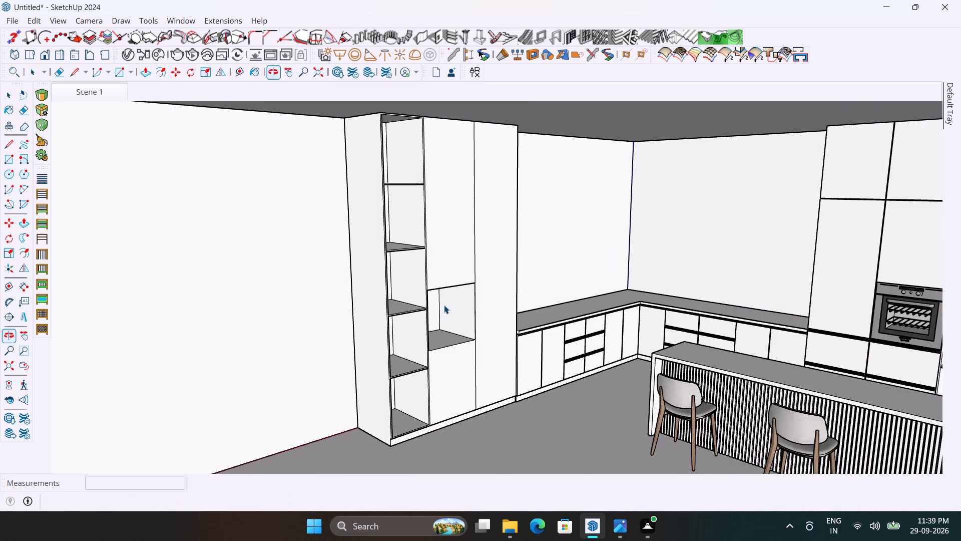
{"action": "scroll", "coordinate": [450, 309], "scroll_direction": "down", "scroll_amount": 3}
{"action": "middle_click_drag", "start_coordinate": [451, 311], "coordinate": [489, 311]}
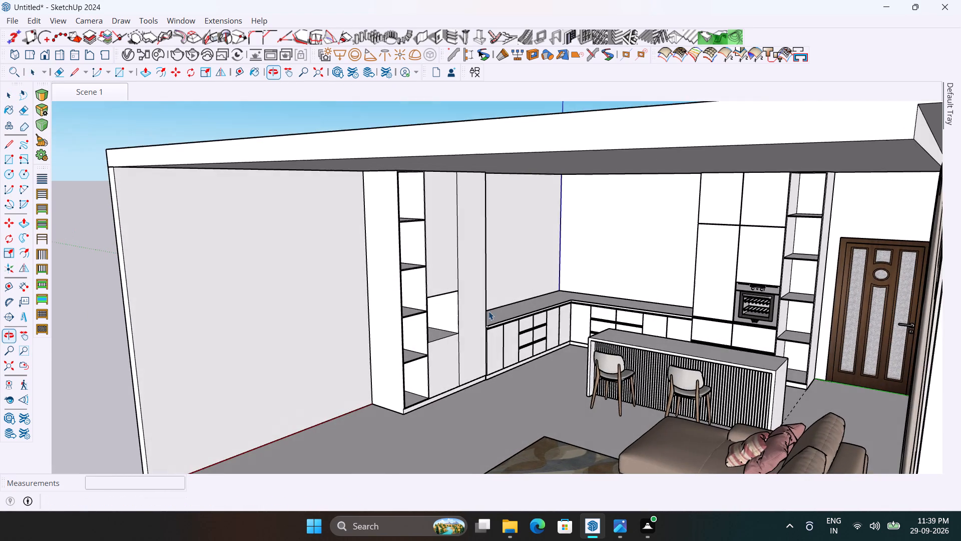
Copy the tall door-front group beside the oven column out of the room, onto the empty ground beyond the side wall.
{"action": "scroll", "coordinate": [770, 317], "scroll_direction": "up", "scroll_amount": 2}
{"action": "left_click", "coordinate": [699, 304]}
{"action": "scroll", "coordinate": [699, 301], "scroll_direction": "down", "scroll_amount": 2}
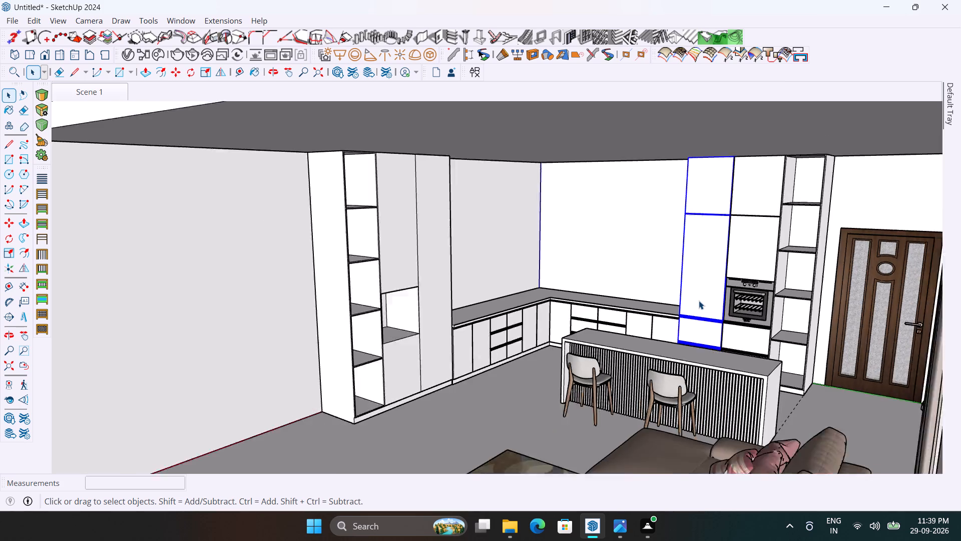
{"action": "scroll", "coordinate": [699, 301], "scroll_direction": "down", "scroll_amount": 2}
{"action": "scroll", "coordinate": [692, 356], "scroll_direction": "up", "scroll_amount": 2}
{"action": "key", "text": "m"}
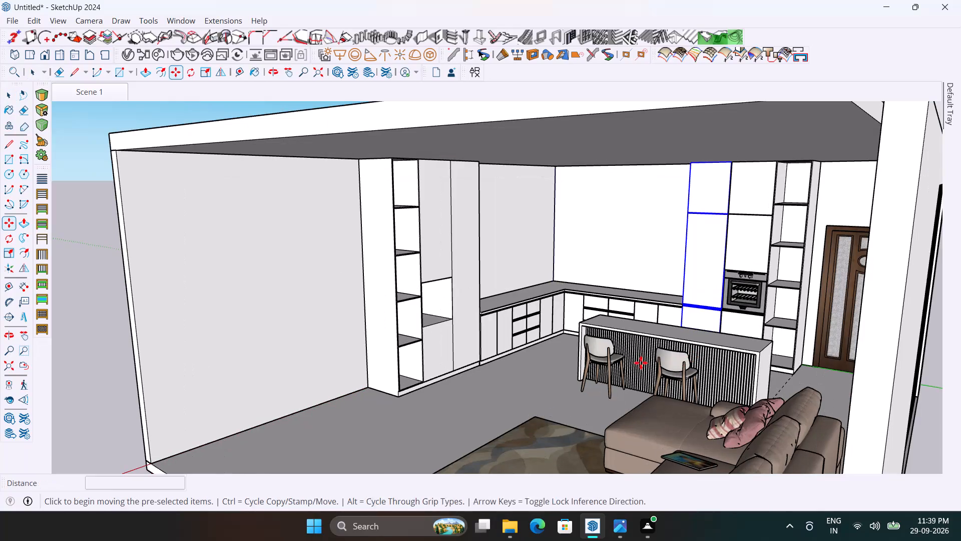
{"action": "middle_click_drag", "start_coordinate": [643, 365], "coordinate": [805, 365]}
{"action": "scroll", "coordinate": [610, 294], "scroll_direction": "up", "scroll_amount": 1}
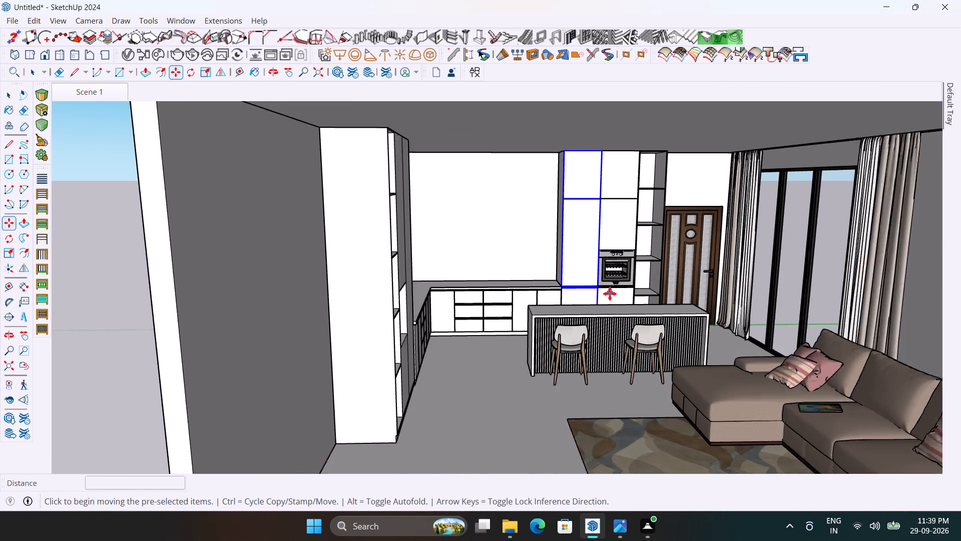
{"action": "scroll", "coordinate": [610, 294], "scroll_direction": "up", "scroll_amount": 1}
{"action": "left_click", "coordinate": [600, 293], "text": "ctrl"}
{"action": "scroll", "coordinate": [546, 286], "scroll_direction": "down", "scroll_amount": 4}
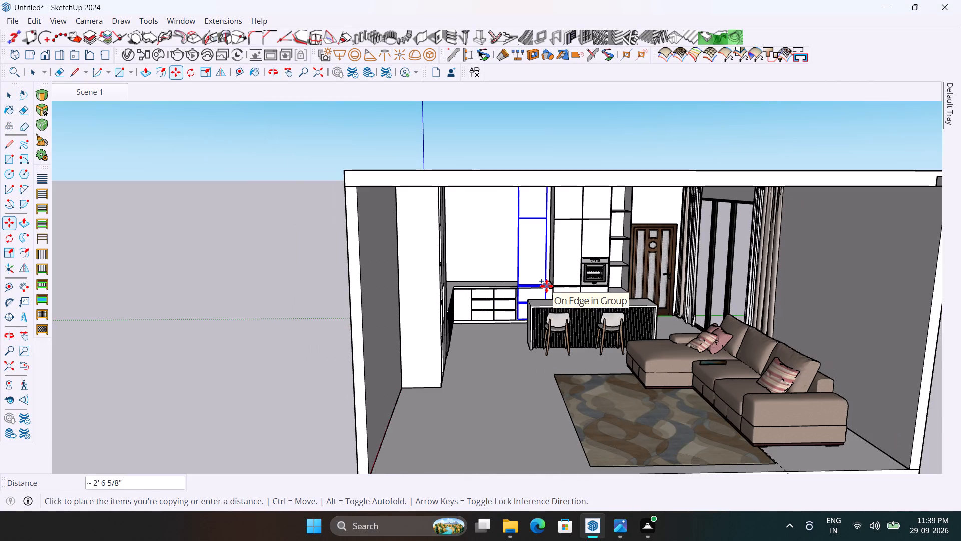
{"action": "left_click", "coordinate": [318, 287]}
{"action": "key", "text": "space"}
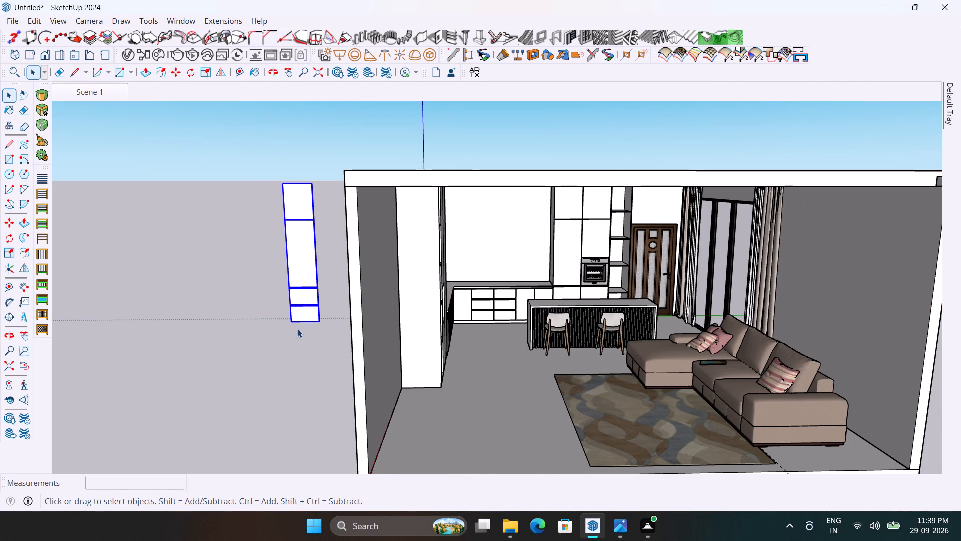
Rotate the copied door-front group 90° on the ground plane about a point just in front of its base.
{"action": "left_click", "coordinate": [297, 329]}
{"action": "scroll", "coordinate": [299, 334], "scroll_direction": "up", "scroll_amount": 2}
{"action": "middle_click_drag", "start_coordinate": [301, 335], "coordinate": [305, 403]}
{"action": "scroll", "coordinate": [302, 260], "scroll_direction": "up", "scroll_amount": 4}
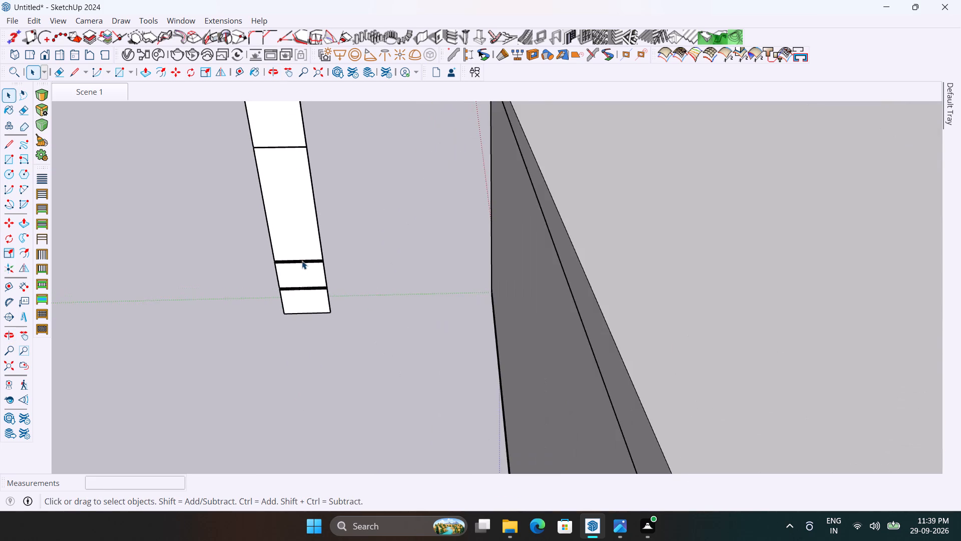
{"action": "scroll", "coordinate": [302, 260], "scroll_direction": "up", "scroll_amount": 2}
{"action": "left_click", "coordinate": [302, 260]}
{"action": "scroll", "coordinate": [416, 318], "scroll_direction": "down", "scroll_amount": 3}
{"action": "scroll", "coordinate": [309, 337], "scroll_direction": "up", "scroll_amount": 1}
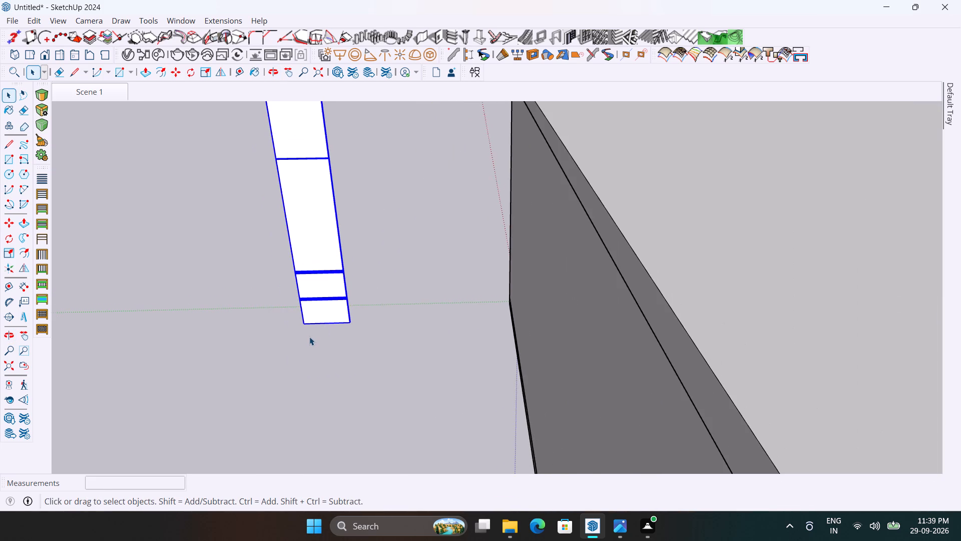
{"action": "scroll", "coordinate": [309, 337], "scroll_direction": "up", "scroll_amount": 6}
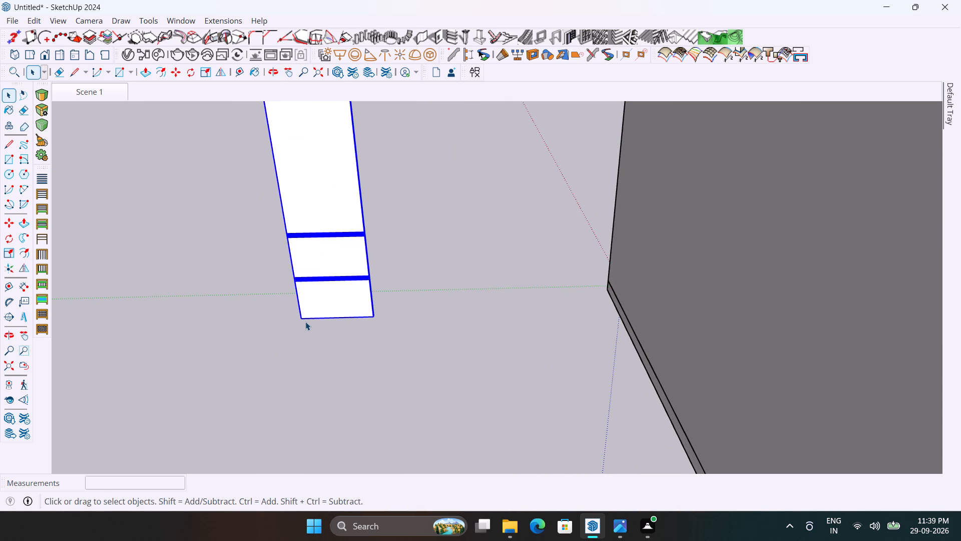
{"action": "key", "text": "q"}
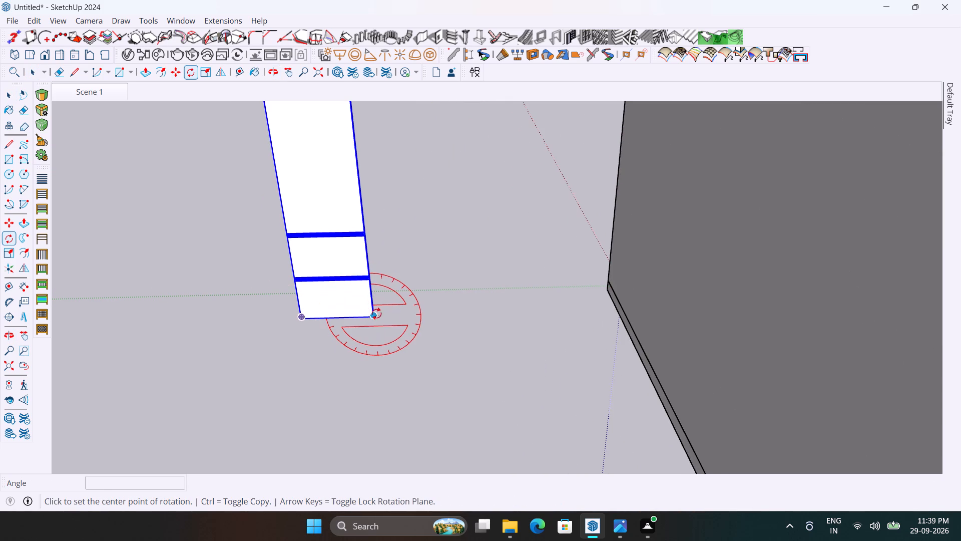
{"action": "scroll", "coordinate": [376, 326], "scroll_direction": "up", "scroll_amount": 3}
{"action": "middle_click_drag", "start_coordinate": [399, 341], "coordinate": [365, 345]}
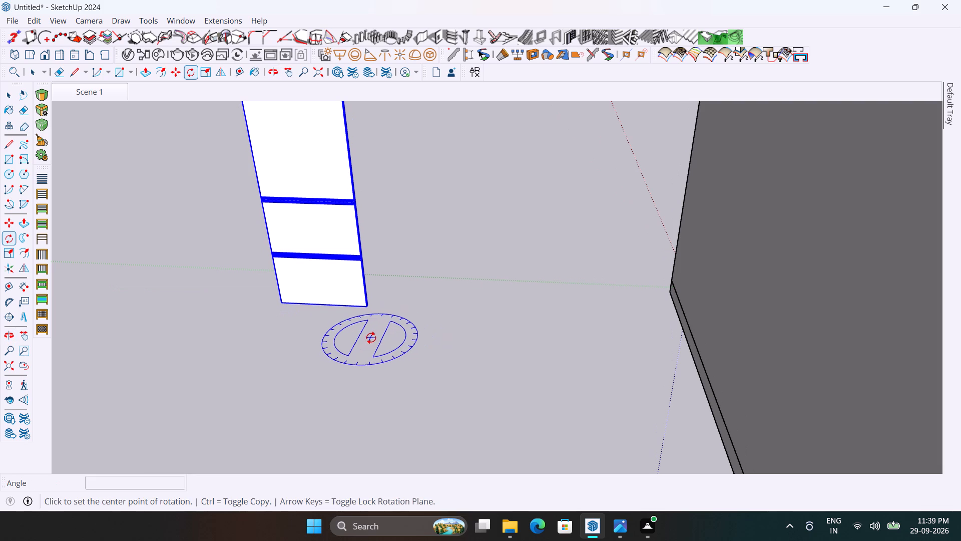
{"action": "left_click", "coordinate": [371, 338]}
{"action": "left_click", "coordinate": [419, 243]}
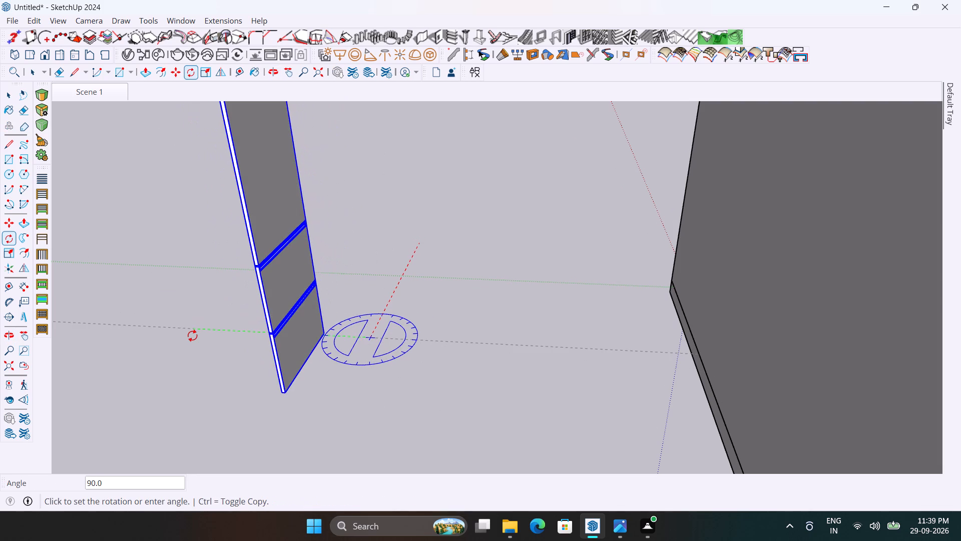
{"action": "left_click", "coordinate": [192, 336]}
Copy the rotated door-front group, using its bottom front corner as the base point.
{"action": "key", "text": "m"}
{"action": "scroll", "coordinate": [301, 388], "scroll_direction": "up", "scroll_amount": 3}
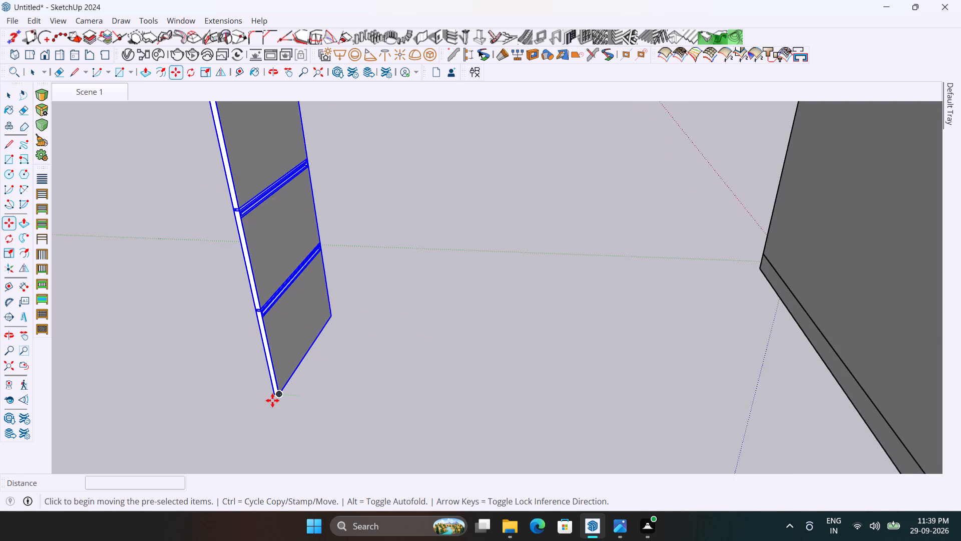
{"action": "scroll", "coordinate": [265, 404], "scroll_direction": "up", "scroll_amount": 4}
{"action": "left_click", "coordinate": [276, 391], "text": "ctrl"}
{"action": "scroll", "coordinate": [366, 374], "scroll_direction": "down", "scroll_amount": 3}
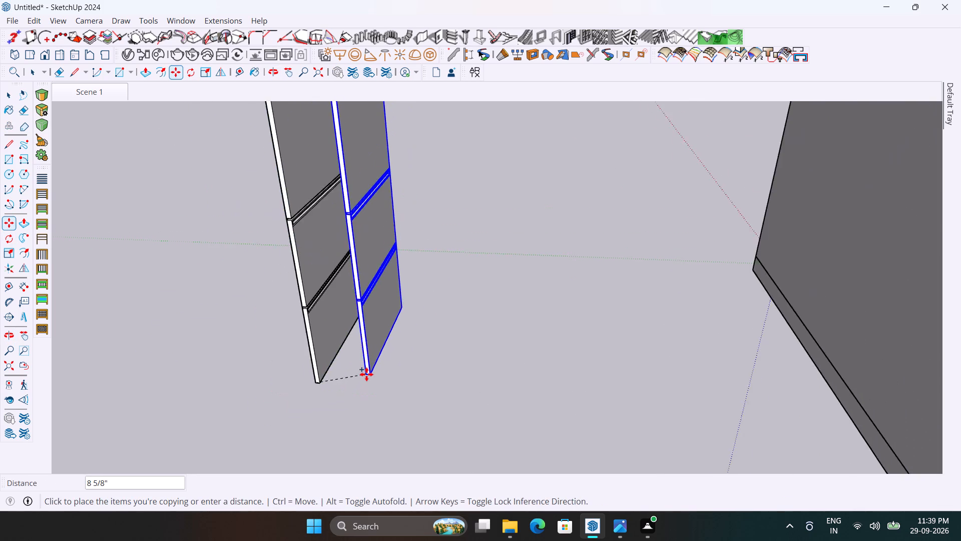
{"action": "scroll", "coordinate": [366, 374], "scroll_direction": "down", "scroll_amount": 8}
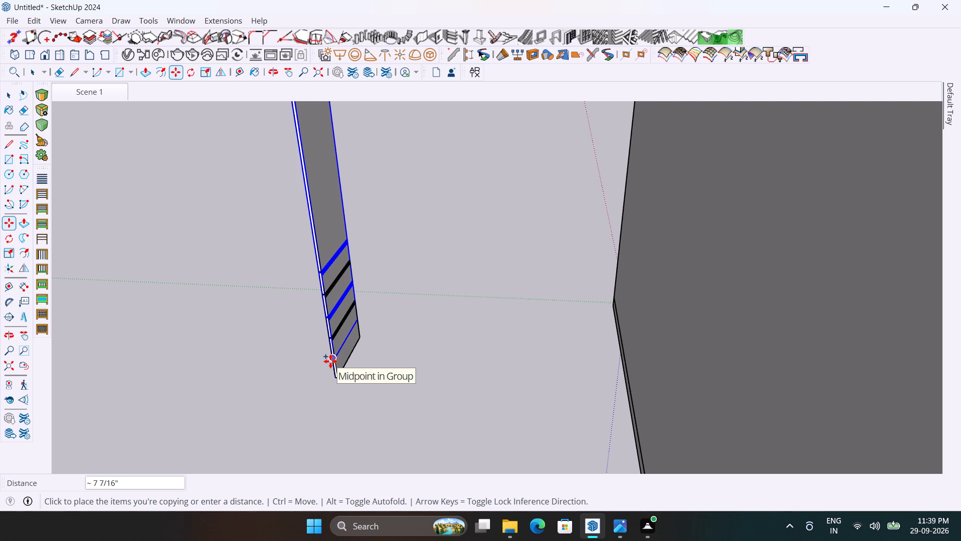
{"action": "scroll", "coordinate": [330, 361], "scroll_direction": "down", "scroll_amount": 4}
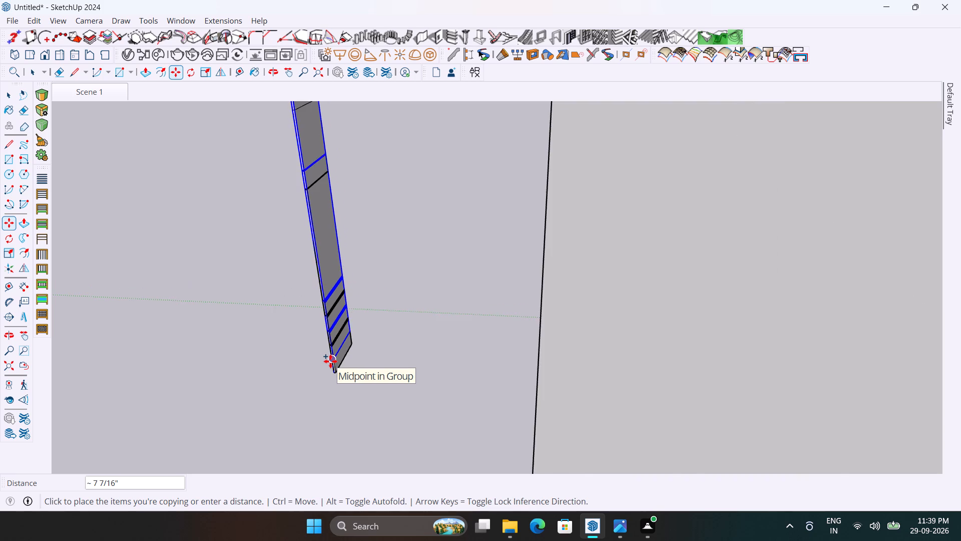
Place the copied door-front group on the mirrored tall cabinet beside the open shelves, its bottom corner at the shelf column's lower front corner.
{"action": "scroll", "coordinate": [330, 361], "scroll_direction": "down", "scroll_amount": 8}
{"action": "scroll", "coordinate": [382, 303], "scroll_direction": "down", "scroll_amount": 4}
{"action": "scroll", "coordinate": [430, 451], "scroll_direction": "up", "scroll_amount": 3}
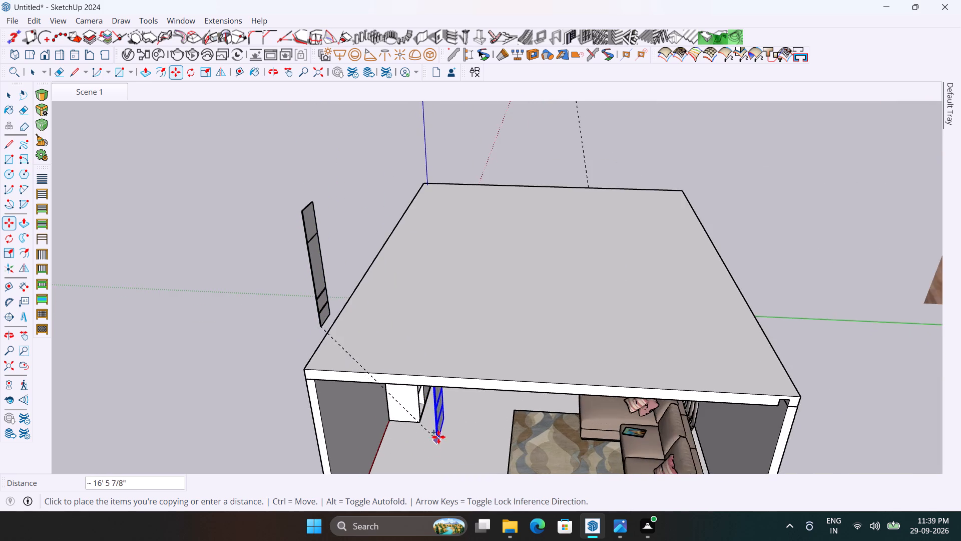
{"action": "scroll", "coordinate": [440, 415], "scroll_direction": "up", "scroll_amount": 1}
{"action": "middle_click_drag", "start_coordinate": [440, 414], "coordinate": [375, 334]}
{"action": "scroll", "coordinate": [406, 327], "scroll_direction": "up", "scroll_amount": 7}
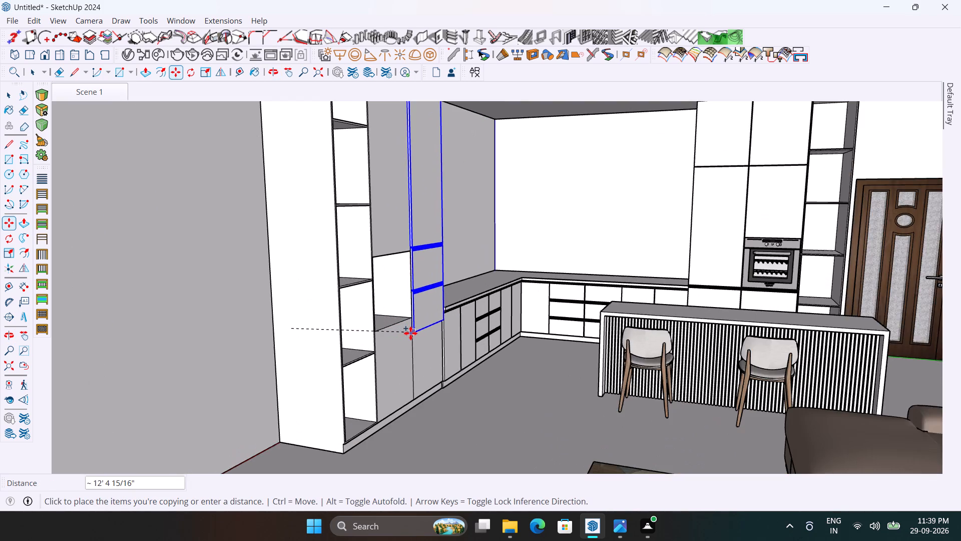
{"action": "scroll", "coordinate": [410, 333], "scroll_direction": "up", "scroll_amount": 4}
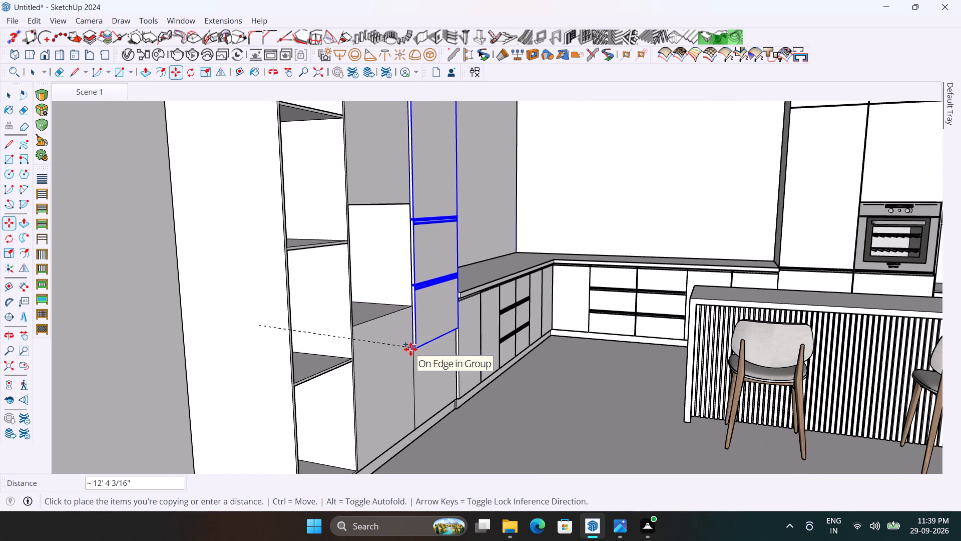
{"action": "scroll", "coordinate": [372, 431], "scroll_direction": "up", "scroll_amount": 3}
{"action": "scroll", "coordinate": [388, 361], "scroll_direction": "down", "scroll_amount": 3}
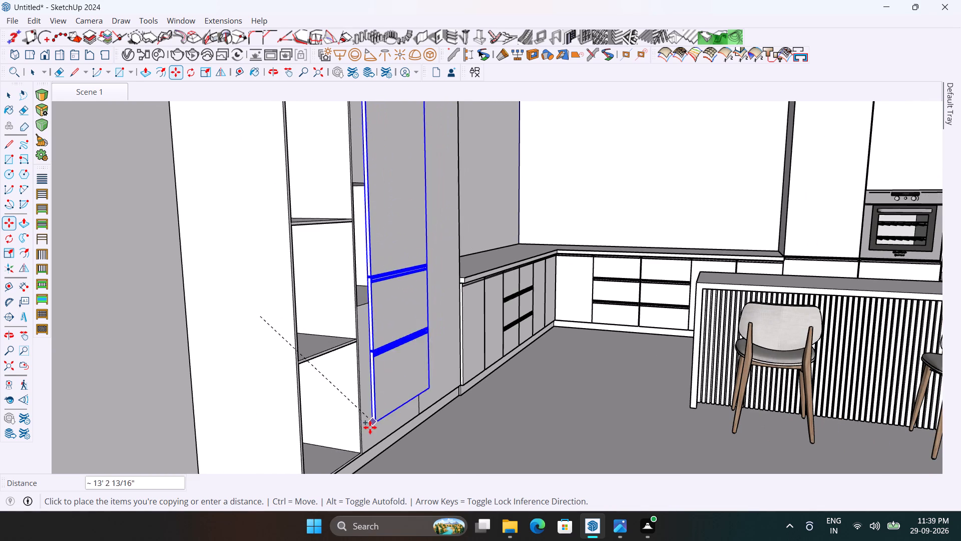
{"action": "scroll", "coordinate": [364, 456], "scroll_direction": "up", "scroll_amount": 7}
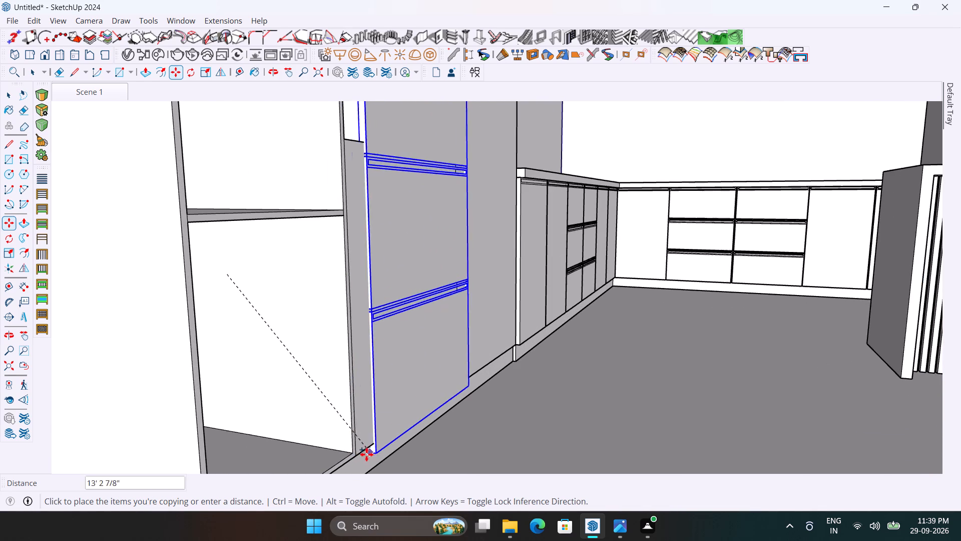
{"action": "left_click", "coordinate": [358, 458]}
{"action": "scroll", "coordinate": [429, 377], "scroll_direction": "down", "scroll_amount": 14}
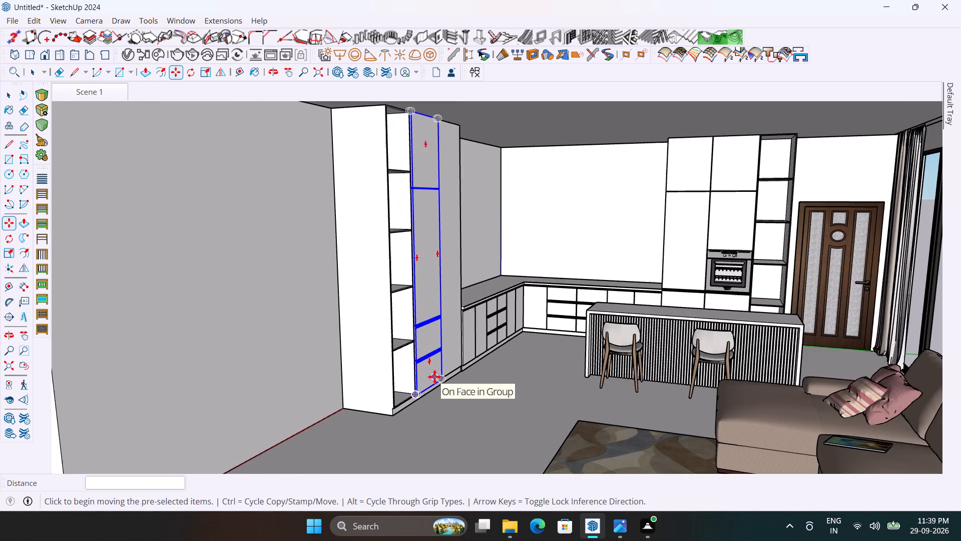
{"action": "scroll", "coordinate": [468, 343], "scroll_direction": "down", "scroll_amount": 4}
{"action": "key", "text": "space"}
{"action": "left_click", "coordinate": [209, 356]}
Examine how the placed door fronts fit the tall cabinet, its plinth, the open shelves and the adjoining blank panel.
{"action": "scroll", "coordinate": [424, 383], "scroll_direction": "up", "scroll_amount": 3}
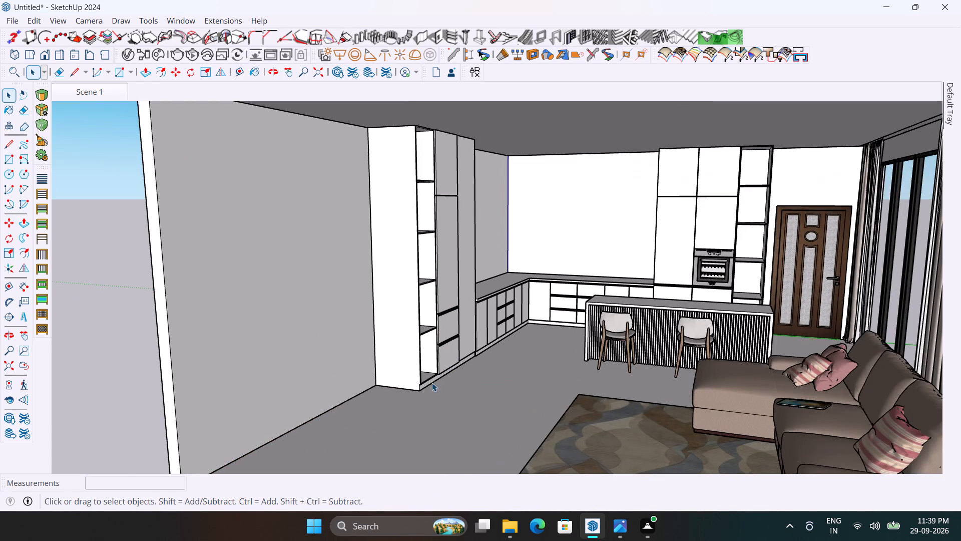
{"action": "scroll", "coordinate": [440, 385], "scroll_direction": "up", "scroll_amount": 1}
{"action": "middle_click_drag", "start_coordinate": [440, 385], "coordinate": [361, 414]}
{"action": "scroll", "coordinate": [580, 319], "scroll_direction": "up", "scroll_amount": 2}
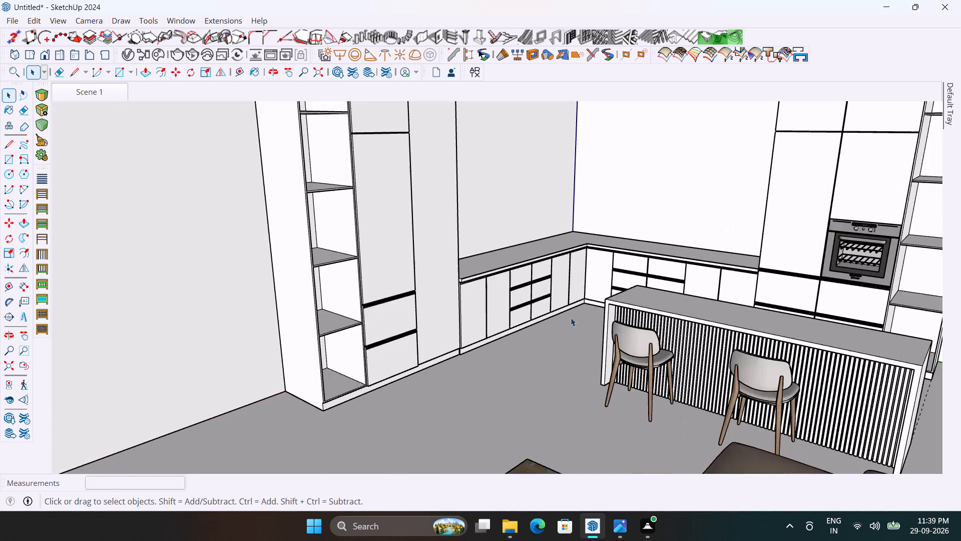
{"action": "scroll", "coordinate": [478, 298], "scroll_direction": "down", "scroll_amount": 3}
{"action": "middle_click_drag", "start_coordinate": [469, 318], "coordinate": [535, 309]}
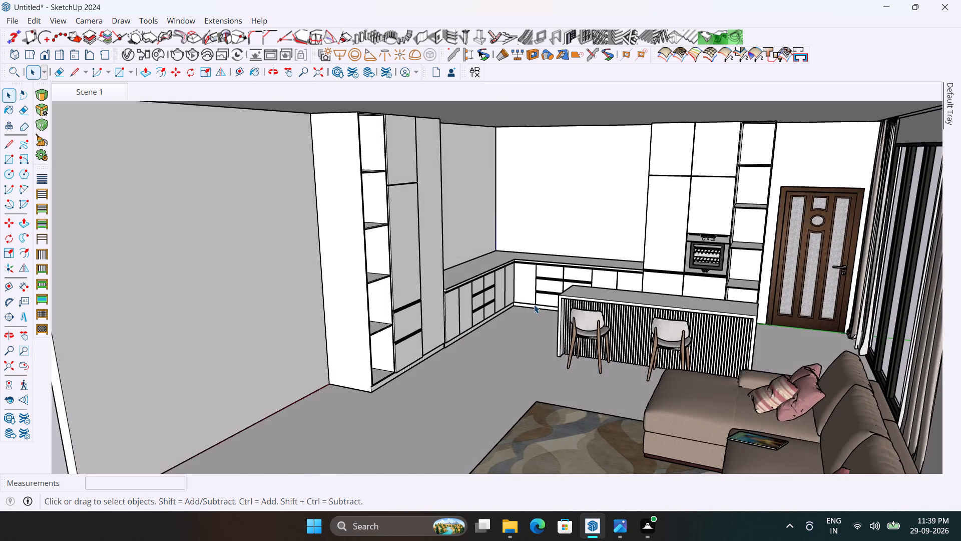
{"action": "scroll", "coordinate": [534, 305], "scroll_direction": "down", "scroll_amount": 4}
{"action": "scroll", "coordinate": [243, 319], "scroll_direction": "up", "scroll_amount": 3}
{"action": "middle_click_drag", "start_coordinate": [255, 321], "coordinate": [287, 318]}
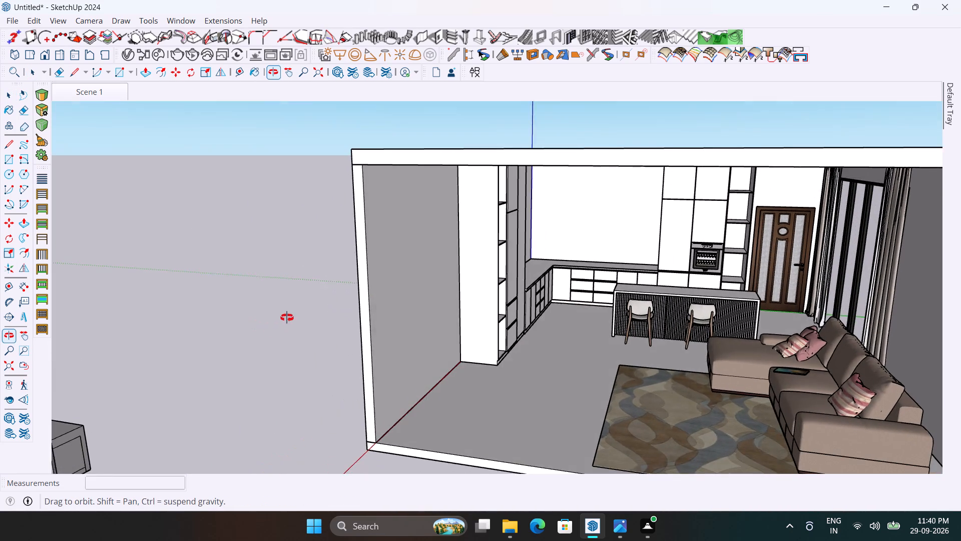
{"action": "middle_click_drag", "start_coordinate": [287, 318], "coordinate": [285, 316]}
{"action": "scroll", "coordinate": [653, 251], "scroll_direction": "up", "scroll_amount": 3}
{"action": "middle_click_drag", "start_coordinate": [667, 265], "coordinate": [648, 266]}
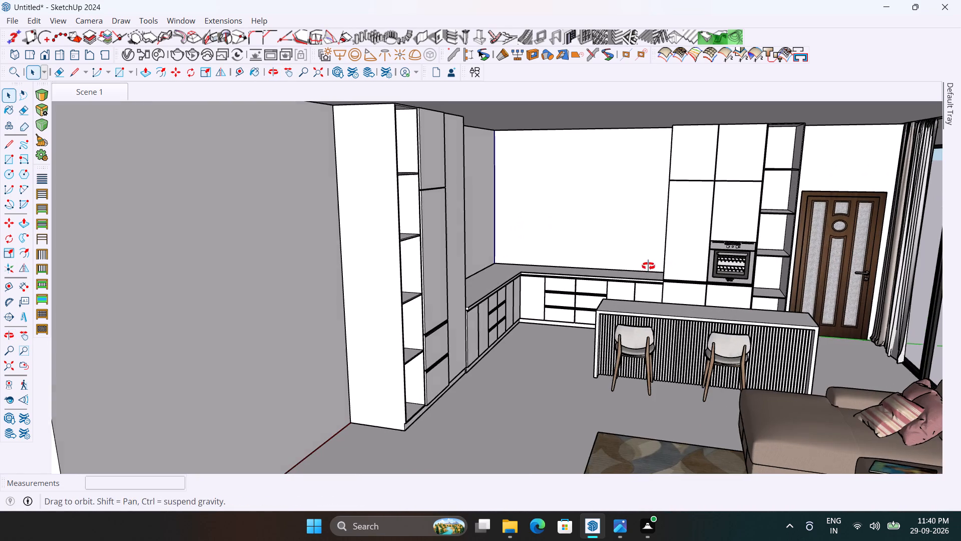
{"action": "middle_click_drag", "start_coordinate": [648, 266], "coordinate": [630, 265]}
{"action": "scroll", "coordinate": [782, 312], "scroll_direction": "up", "scroll_amount": 1}
{"action": "key", "text": "space"}
{"action": "key", "text": "space"}
{"action": "key", "text": "space"}
{"action": "key", "text": "space"}
{"action": "key", "text": "space"}
{"action": "key", "text": "space"}
{"action": "key", "text": "space"}
{"action": "key", "text": "space"}
{"action": "key", "text": "space"}
{"action": "key", "text": "space"}
{"action": "key", "text": "space"}
{"action": "key", "text": "space"}
{"action": "key", "text": "space"}
{"action": "middle_click_drag", "start_coordinate": [603, 307], "coordinate": [522, 328]}
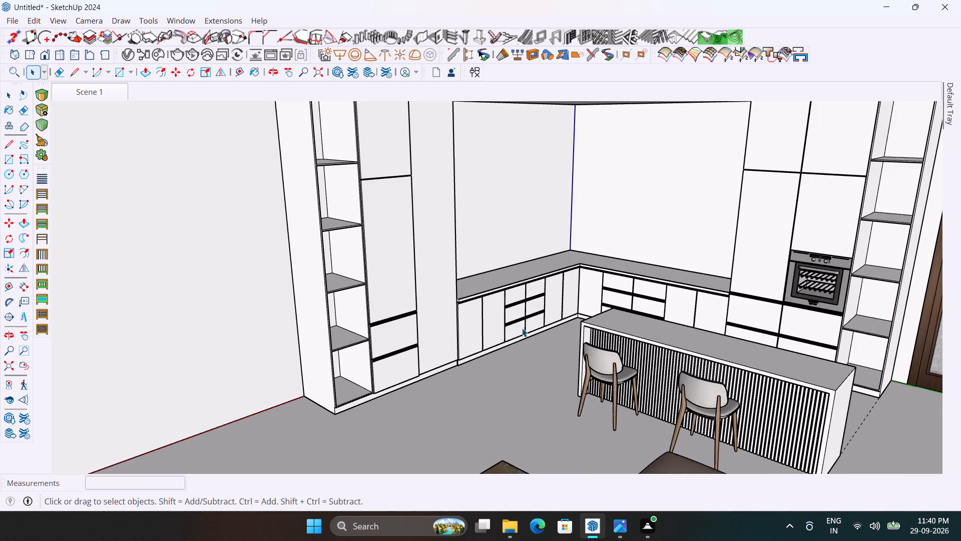
{"action": "middle_click_drag", "start_coordinate": [522, 328], "coordinate": [523, 328]}
{"action": "scroll", "coordinate": [406, 286], "scroll_direction": "up", "scroll_amount": 3}
{"action": "key", "text": "space"}
{"action": "key", "text": "space"}
{"action": "key", "text": "space"}
{"action": "key", "text": "space"}
{"action": "key", "text": "space"}
{"action": "key", "text": "space"}
{"action": "key", "text": "space"}
{"action": "key", "text": "space"}
{"action": "key", "text": "space"}
{"action": "key", "text": "space"}
{"action": "key", "text": "space"}
{"action": "key", "text": "space"}
{"action": "middle_click_drag", "start_coordinate": [450, 303], "coordinate": [277, 312]}
{"action": "scroll", "coordinate": [498, 278], "scroll_direction": "up", "scroll_amount": 1}
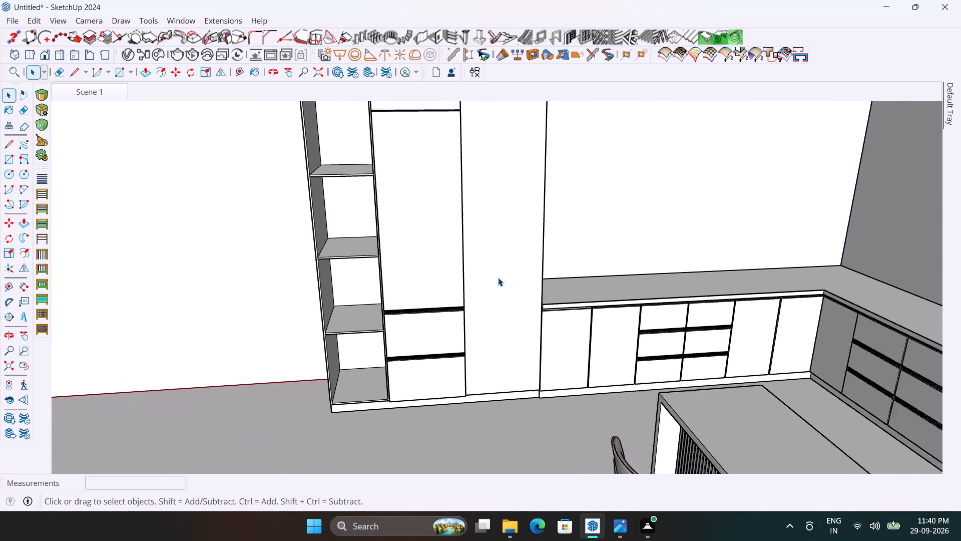
{"action": "scroll", "coordinate": [498, 278], "scroll_direction": "up", "scroll_amount": 2}
{"action": "key", "text": "space"}
{"action": "key", "text": "space"}
{"action": "key", "text": "space"}
{"action": "key", "text": "space"}
{"action": "key", "text": "space"}
{"action": "middle_click_drag", "start_coordinate": [517, 293], "coordinate": [388, 280]}
{"action": "scroll", "coordinate": [504, 323], "scroll_direction": "up", "scroll_amount": 4}
{"action": "scroll", "coordinate": [407, 310], "scroll_direction": "up", "scroll_amount": 1}
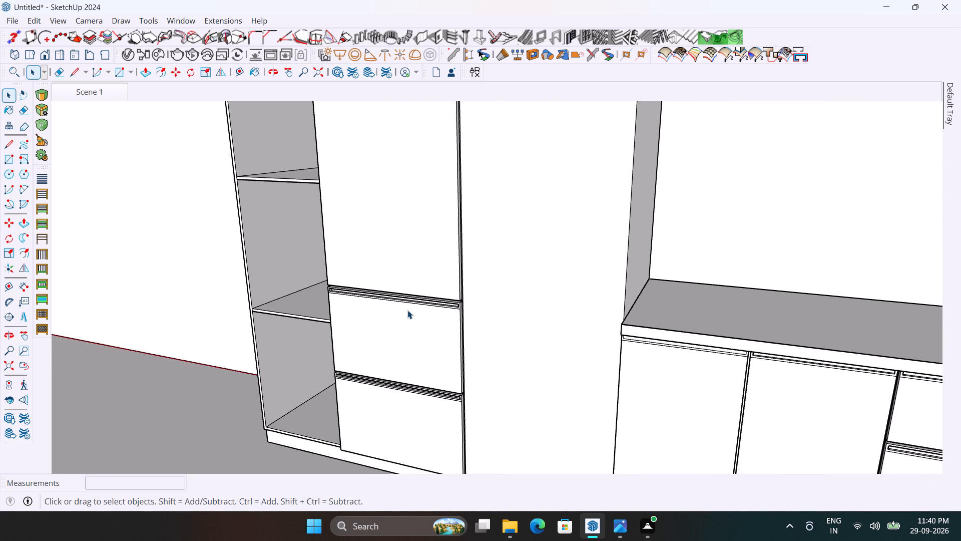
{"action": "scroll", "coordinate": [426, 283], "scroll_direction": "down", "scroll_amount": 3}
{"action": "scroll", "coordinate": [425, 375], "scroll_direction": "up", "scroll_amount": 3}
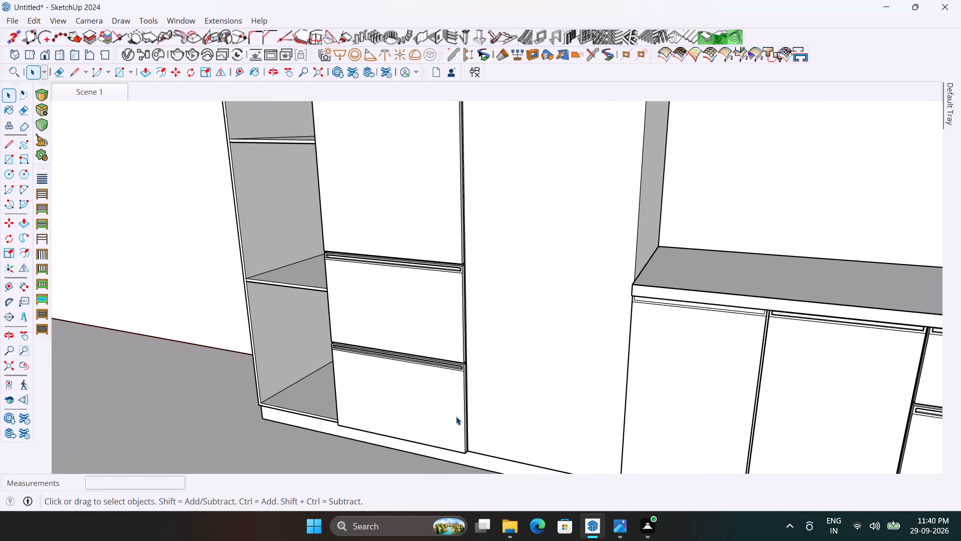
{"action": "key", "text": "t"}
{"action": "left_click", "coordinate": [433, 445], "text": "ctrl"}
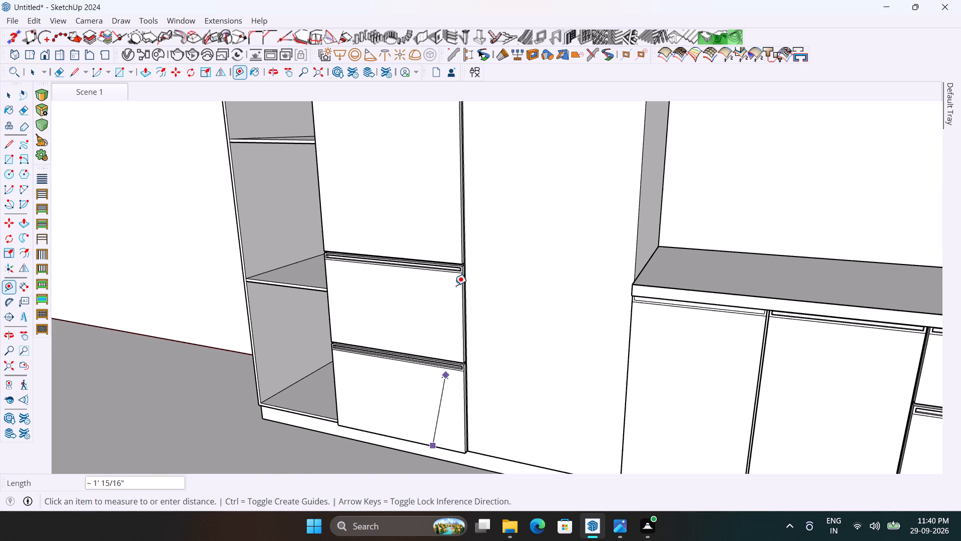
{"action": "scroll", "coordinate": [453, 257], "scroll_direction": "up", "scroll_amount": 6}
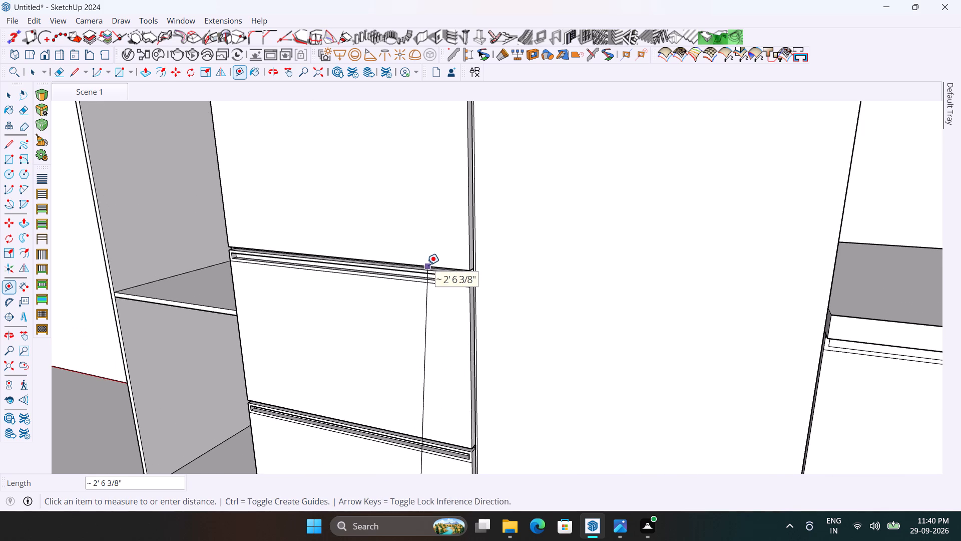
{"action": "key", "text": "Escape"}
Add a horizontal guide about 2' 6 1/2" above the lowest front's bottom edge, level with the tall door's lower edge.
{"action": "key", "text": "t"}
{"action": "scroll", "coordinate": [384, 247], "scroll_direction": "down", "scroll_amount": 4}
{"action": "scroll", "coordinate": [375, 310], "scroll_direction": "down", "scroll_amount": 3}
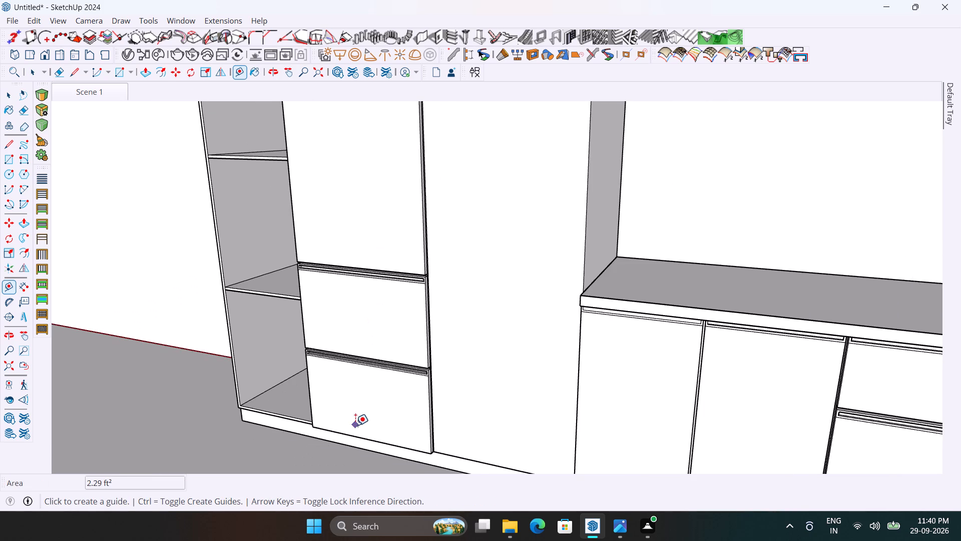
{"action": "left_click", "coordinate": [361, 437]}
{"action": "scroll", "coordinate": [366, 285], "scroll_direction": "up", "scroll_amount": 2}
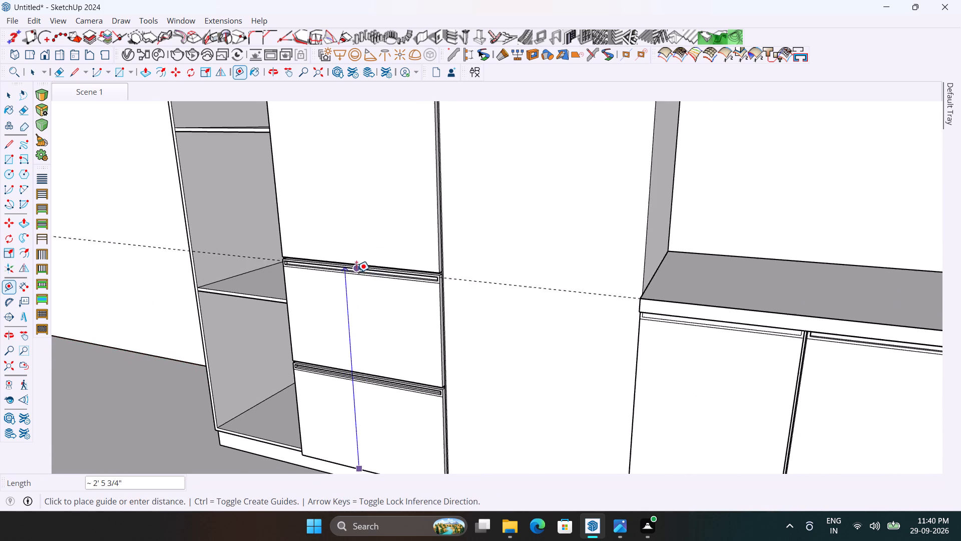
{"action": "scroll", "coordinate": [356, 273], "scroll_direction": "up", "scroll_amount": 10}
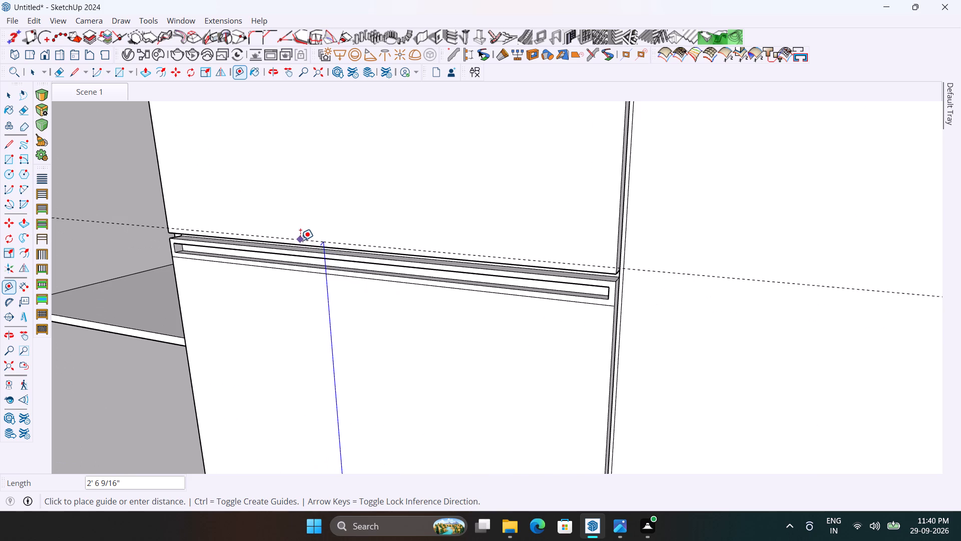
{"action": "left_click", "coordinate": [297, 242]}
{"action": "scroll", "coordinate": [302, 301], "scroll_direction": "down", "scroll_amount": 8}
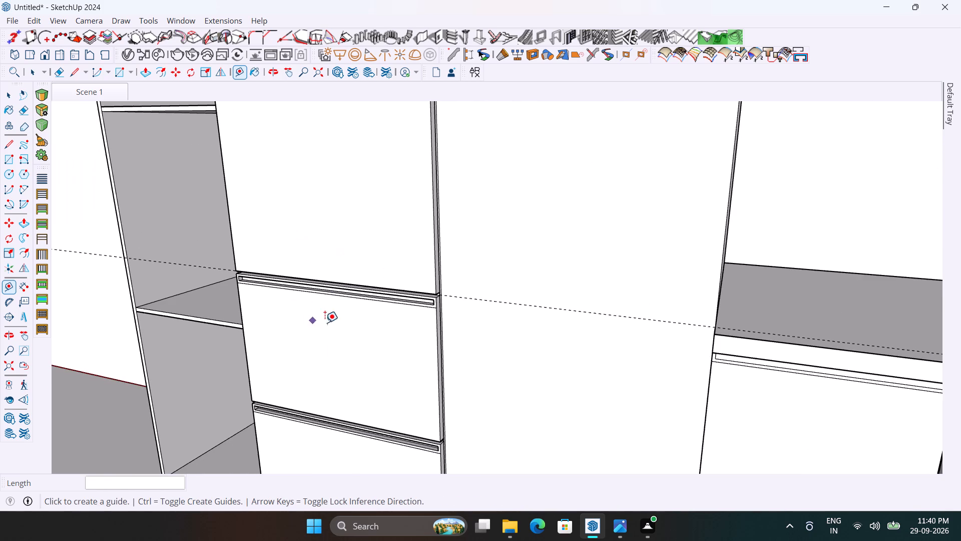
Add a parallel guide 2' above the guide at the tall door's lower edge.
{"action": "left_click", "coordinate": [519, 302]}
{"action": "scroll", "coordinate": [514, 283], "scroll_direction": "down", "scroll_amount": 6}
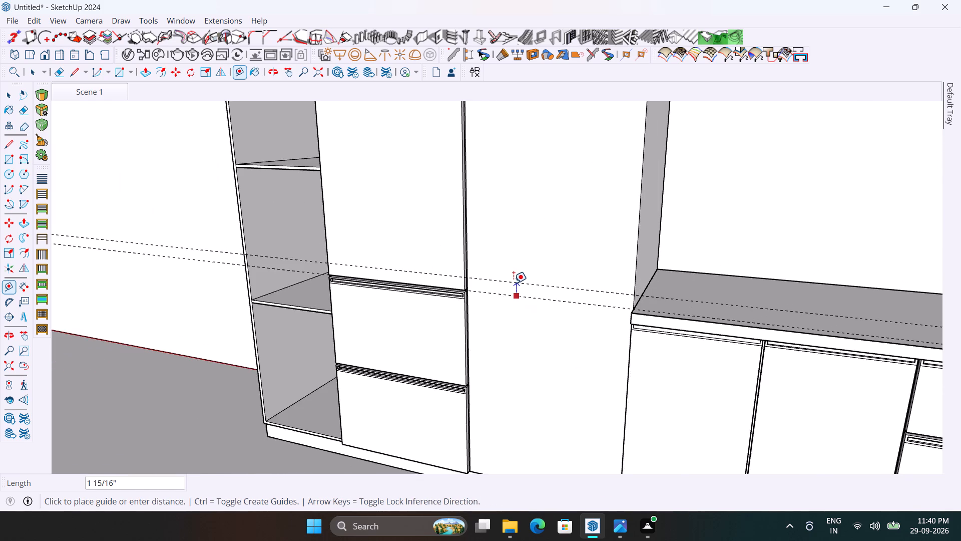
{"action": "scroll", "coordinate": [514, 283], "scroll_direction": "down", "scroll_amount": 3}
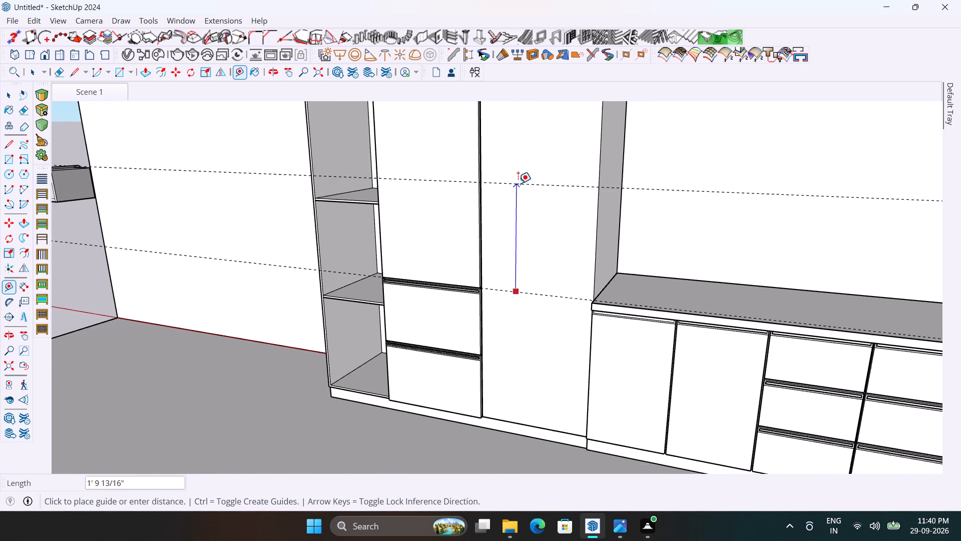
{"action": "scroll", "coordinate": [519, 182], "scroll_direction": "down", "scroll_amount": 7}
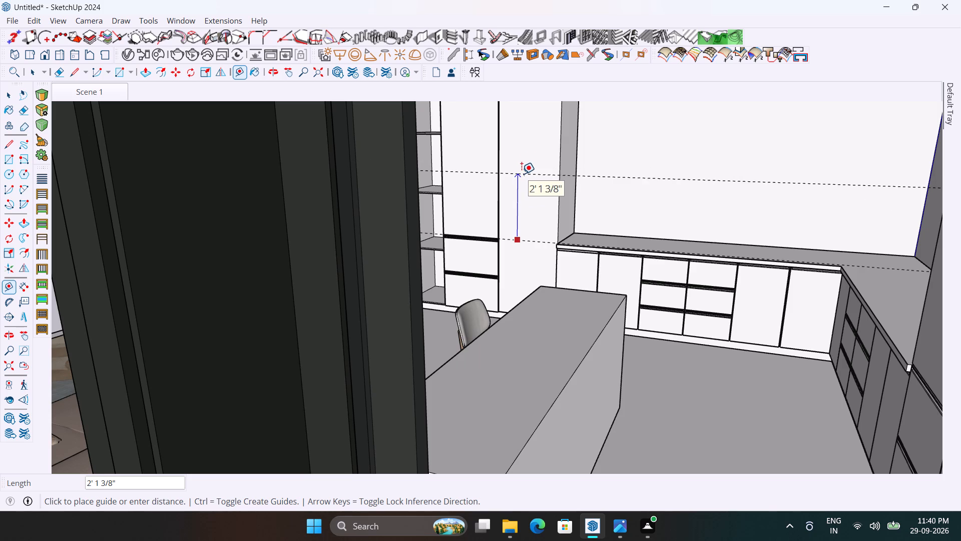
{"action": "type", "text": "2'"}
{"action": "key", "text": "Return"}
Examine the height of the two guides against the tall cabinet and worktop from the kitchen and living room sides.
{"action": "scroll", "coordinate": [522, 174], "scroll_direction": "up", "scroll_amount": 5}
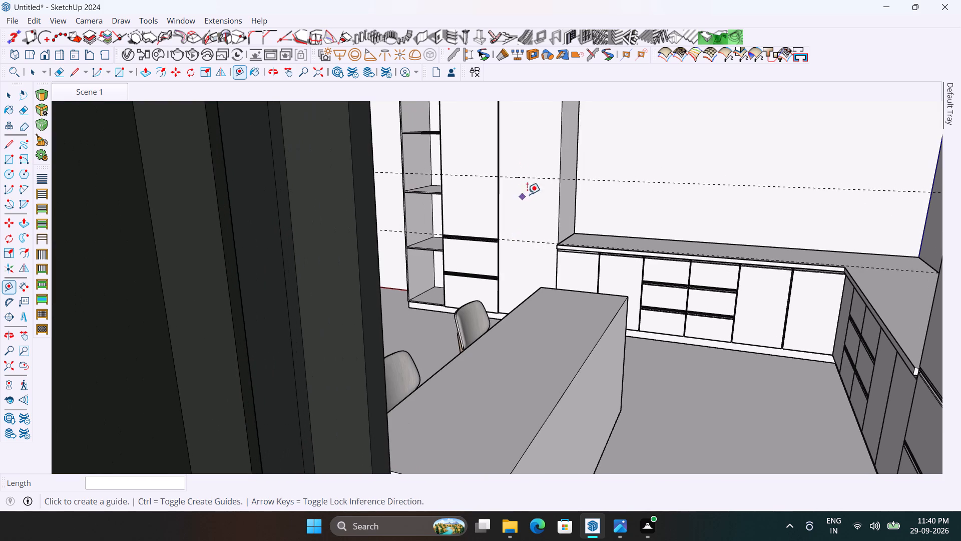
{"action": "scroll", "coordinate": [546, 162], "scroll_direction": "up", "scroll_amount": 12}
{"action": "scroll", "coordinate": [537, 177], "scroll_direction": "down", "scroll_amount": 6}
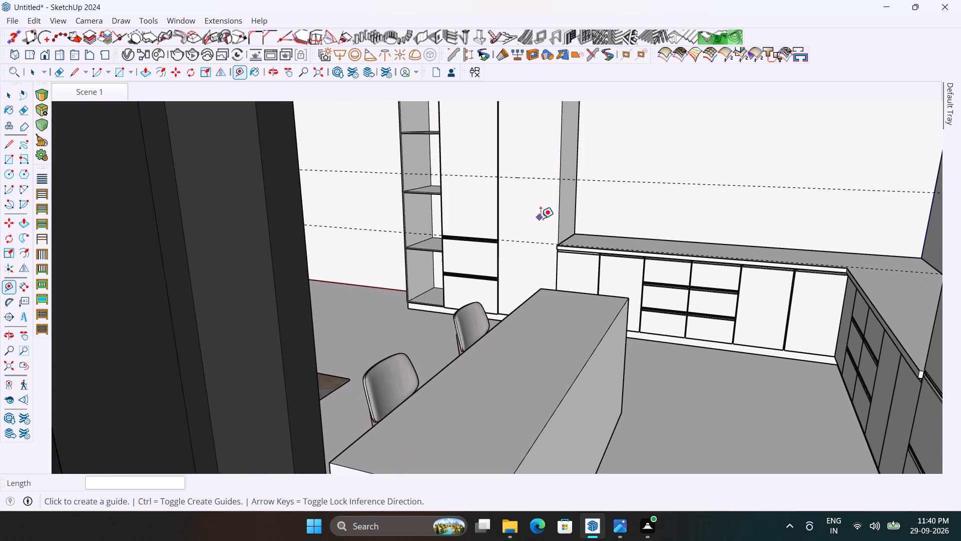
{"action": "scroll", "coordinate": [542, 218], "scroll_direction": "down", "scroll_amount": 15}
{"action": "scroll", "coordinate": [582, 236], "scroll_direction": "down", "scroll_amount": 12}
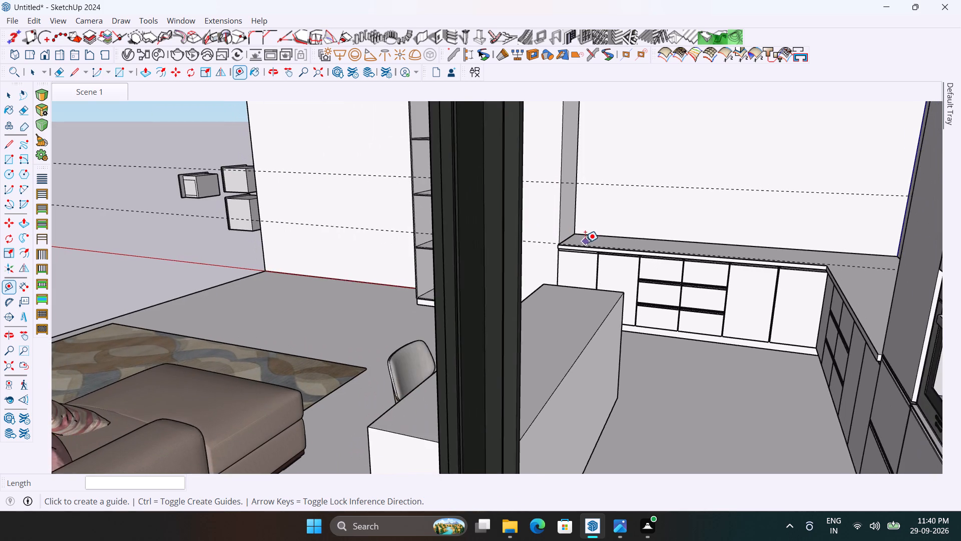
{"action": "scroll", "coordinate": [585, 242], "scroll_direction": "down", "scroll_amount": 2}
{"action": "middle_click_drag", "start_coordinate": [482, 259], "coordinate": [564, 267]}
{"action": "scroll", "coordinate": [582, 266], "scroll_direction": "down", "scroll_amount": 3}
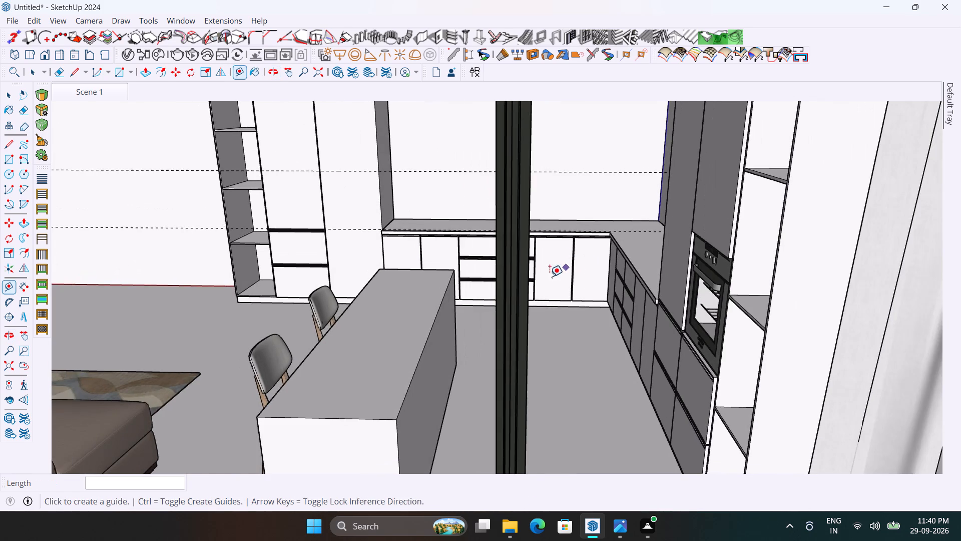
{"action": "scroll", "coordinate": [552, 313], "scroll_direction": "down", "scroll_amount": 5}
{"action": "scroll", "coordinate": [626, 336], "scroll_direction": "down", "scroll_amount": 7}
{"action": "middle_click_drag", "start_coordinate": [414, 288], "coordinate": [570, 247]}
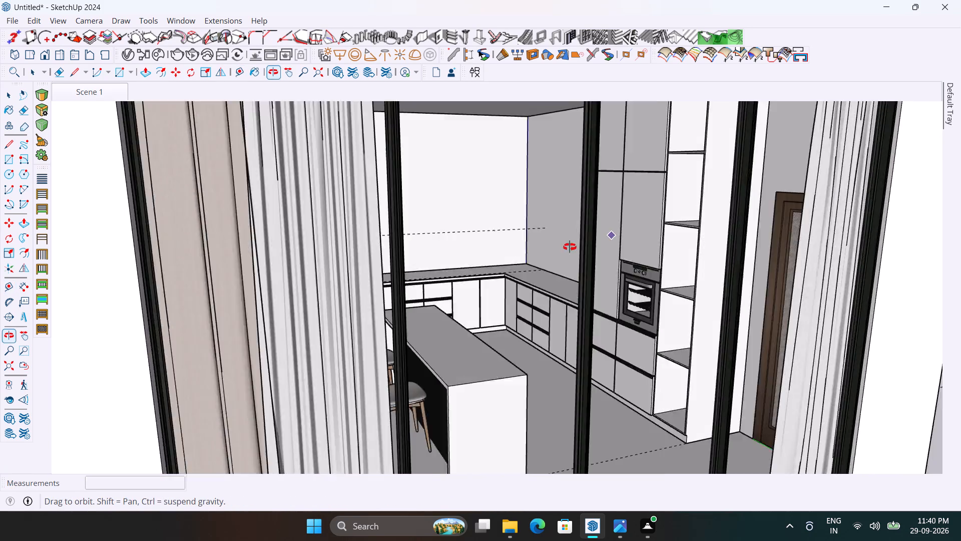
{"action": "middle_click_drag", "start_coordinate": [570, 247], "coordinate": [710, 221]}
{"action": "scroll", "coordinate": [681, 234], "scroll_direction": "down", "scroll_amount": 3}
{"action": "scroll", "coordinate": [613, 266], "scroll_direction": "down", "scroll_amount": 1}
{"action": "middle_click_drag", "start_coordinate": [493, 303], "coordinate": [503, 310]}
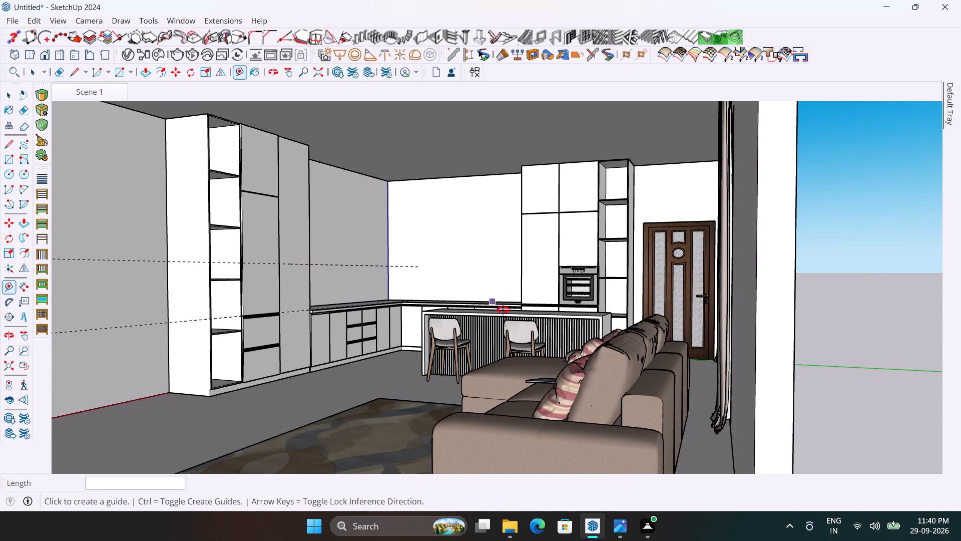
{"action": "middle_click_drag", "start_coordinate": [503, 310], "coordinate": [554, 306]}
Add a guide 16" above the lower guide across the blank panel of the tall cabinet.
{"action": "scroll", "coordinate": [200, 260], "scroll_direction": "up", "scroll_amount": 3}
{"action": "scroll", "coordinate": [302, 266], "scroll_direction": "up", "scroll_amount": 3}
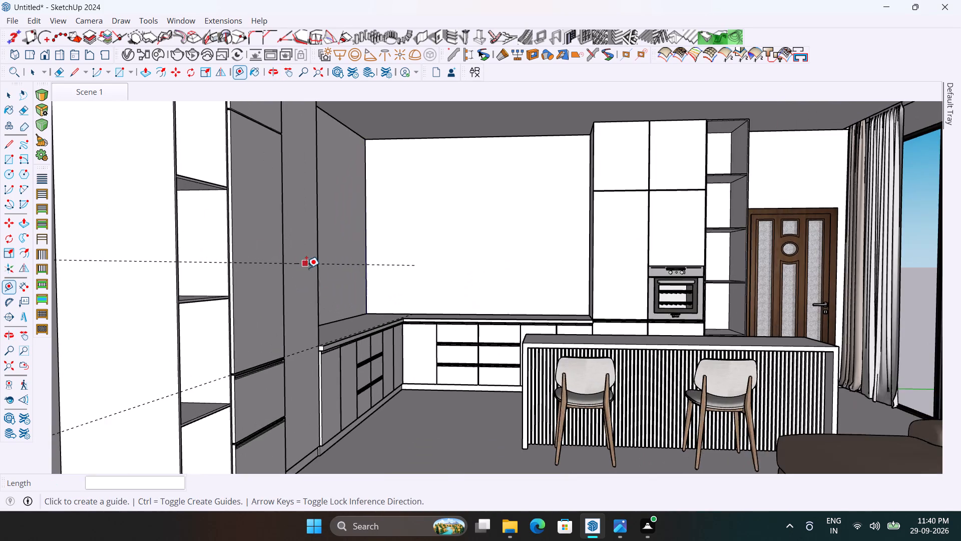
{"action": "middle_click_drag", "start_coordinate": [337, 279], "coordinate": [272, 304]}
{"action": "scroll", "coordinate": [290, 326], "scroll_direction": "up", "scroll_amount": 5}
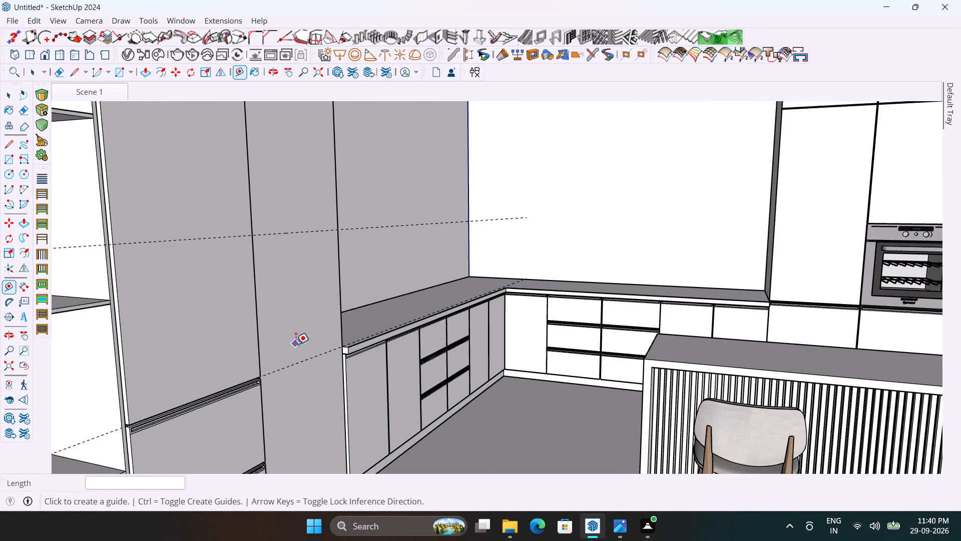
{"action": "left_click", "coordinate": [297, 364]}
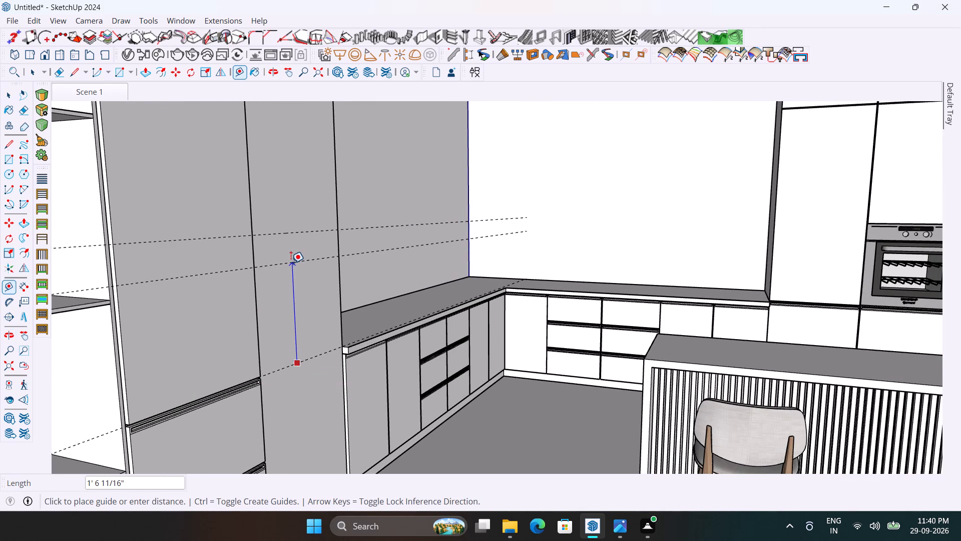
{"action": "type", "text": "16"}
{"action": "key", "text": "Return"}
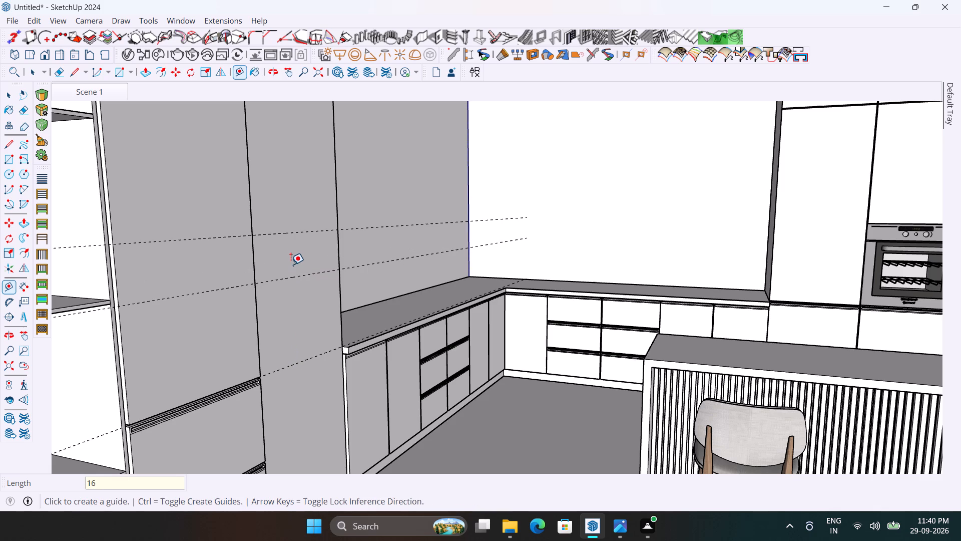
Add a guide about 1' 5" above the 16" guide across the tall cabinet's blank panel.
{"action": "left_click", "coordinate": [299, 278]}
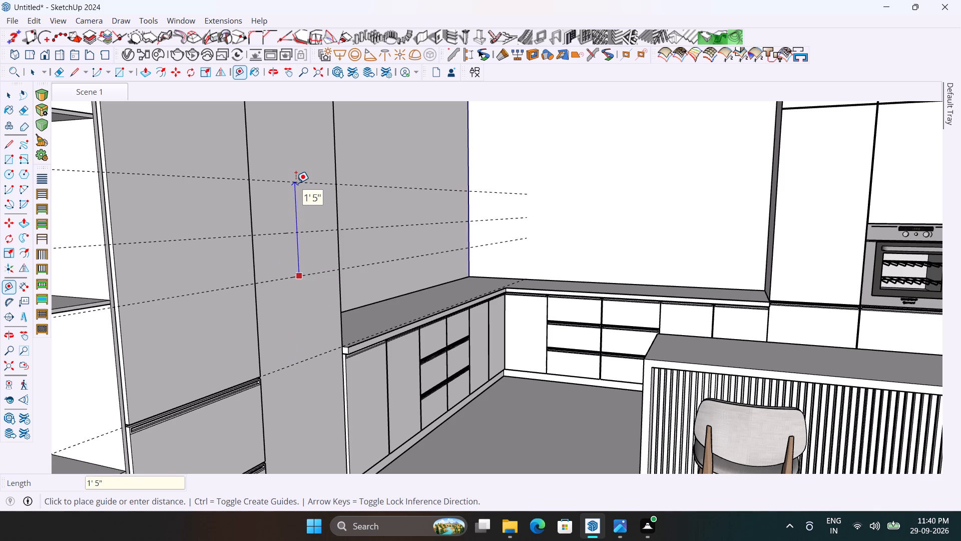
{"action": "left_click", "coordinate": [296, 183]}
{"action": "key", "text": "2"}
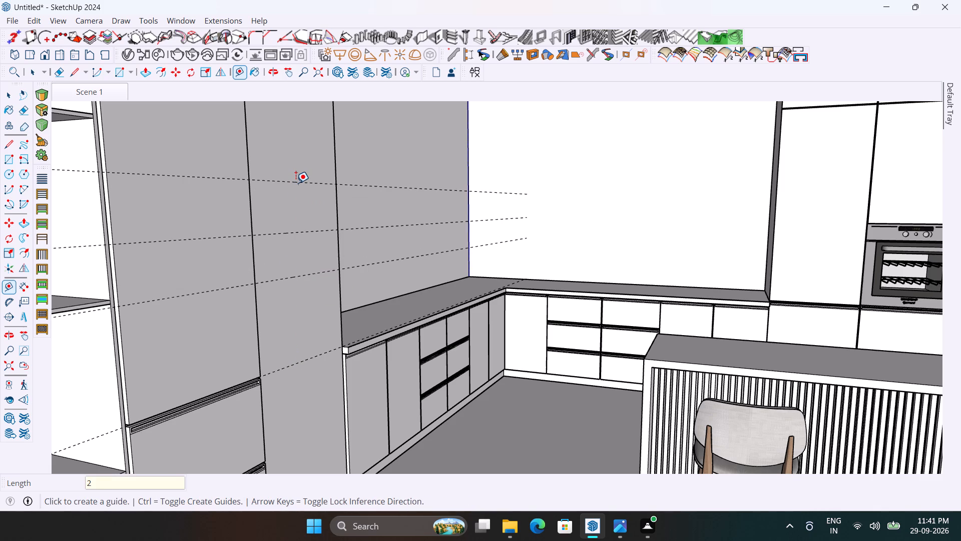
{"action": "key", "text": "apostrophe"}
Erase the guide lying between the 16" guide and the topmost guide on the blank panel.
{"action": "scroll", "coordinate": [296, 183], "scroll_direction": "down", "scroll_amount": 4}
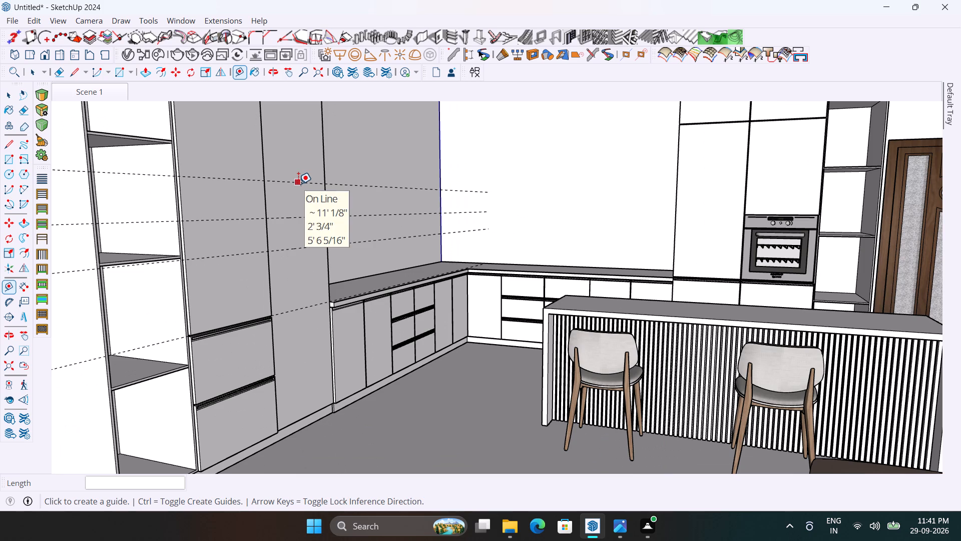
{"action": "key", "text": "e"}
{"action": "left_click", "coordinate": [302, 217]}
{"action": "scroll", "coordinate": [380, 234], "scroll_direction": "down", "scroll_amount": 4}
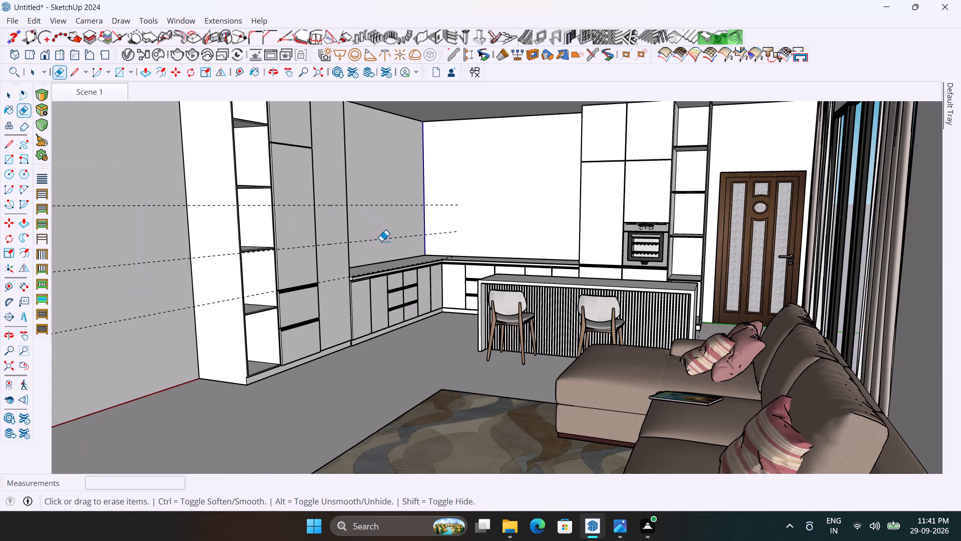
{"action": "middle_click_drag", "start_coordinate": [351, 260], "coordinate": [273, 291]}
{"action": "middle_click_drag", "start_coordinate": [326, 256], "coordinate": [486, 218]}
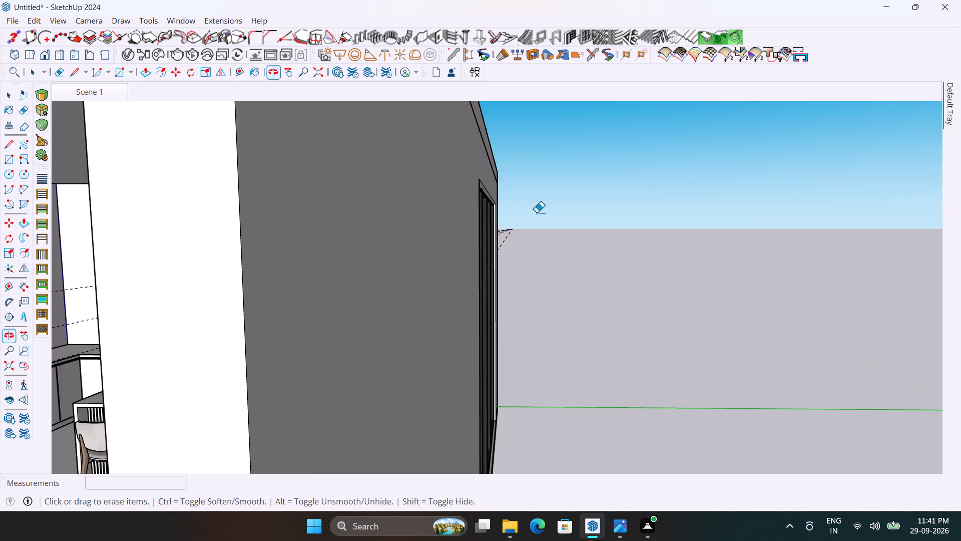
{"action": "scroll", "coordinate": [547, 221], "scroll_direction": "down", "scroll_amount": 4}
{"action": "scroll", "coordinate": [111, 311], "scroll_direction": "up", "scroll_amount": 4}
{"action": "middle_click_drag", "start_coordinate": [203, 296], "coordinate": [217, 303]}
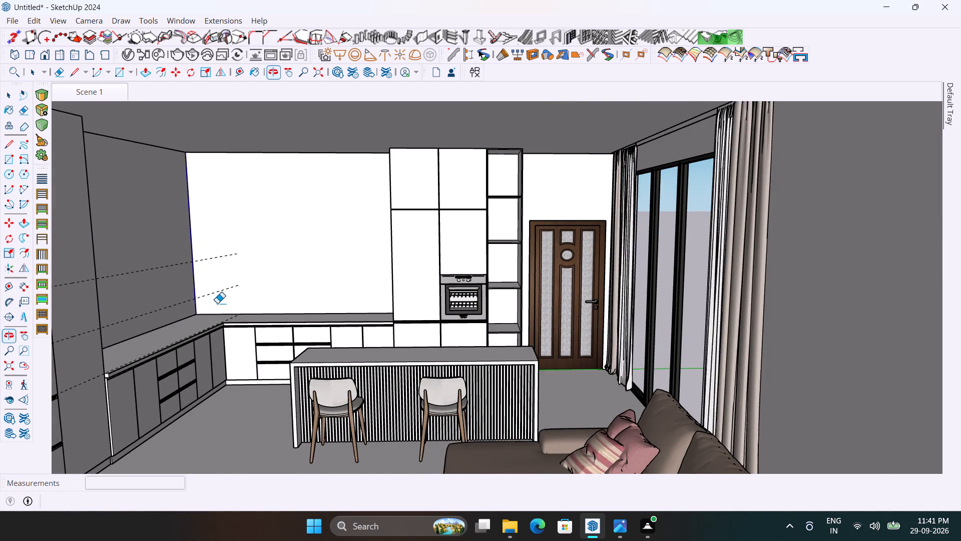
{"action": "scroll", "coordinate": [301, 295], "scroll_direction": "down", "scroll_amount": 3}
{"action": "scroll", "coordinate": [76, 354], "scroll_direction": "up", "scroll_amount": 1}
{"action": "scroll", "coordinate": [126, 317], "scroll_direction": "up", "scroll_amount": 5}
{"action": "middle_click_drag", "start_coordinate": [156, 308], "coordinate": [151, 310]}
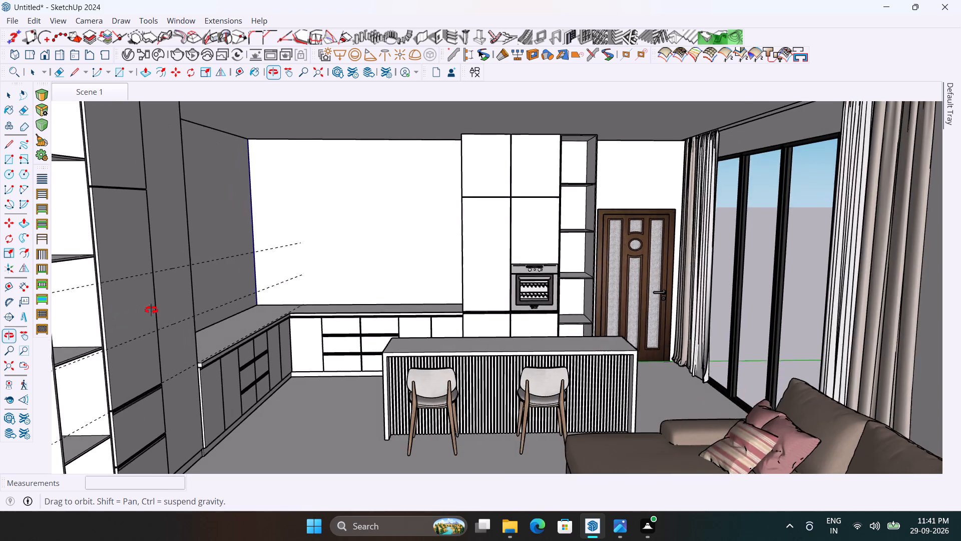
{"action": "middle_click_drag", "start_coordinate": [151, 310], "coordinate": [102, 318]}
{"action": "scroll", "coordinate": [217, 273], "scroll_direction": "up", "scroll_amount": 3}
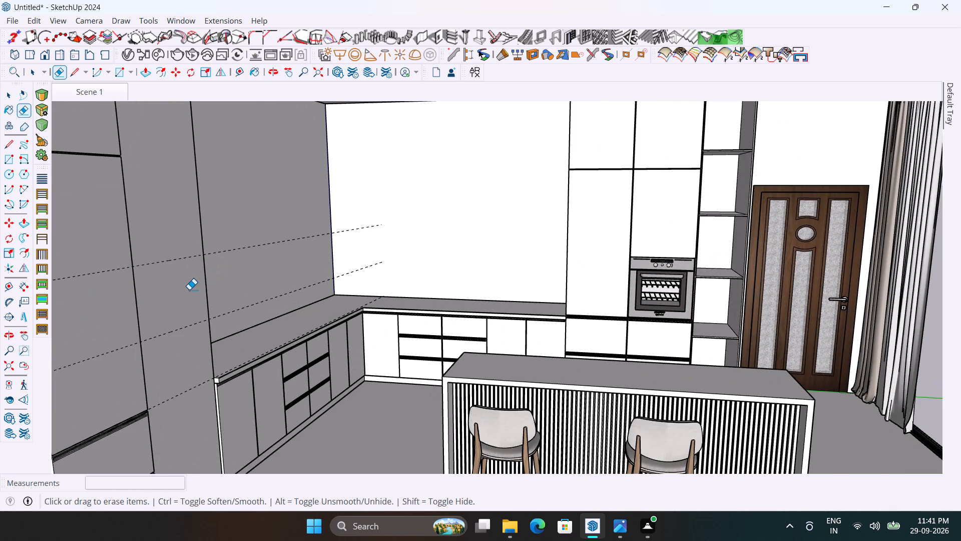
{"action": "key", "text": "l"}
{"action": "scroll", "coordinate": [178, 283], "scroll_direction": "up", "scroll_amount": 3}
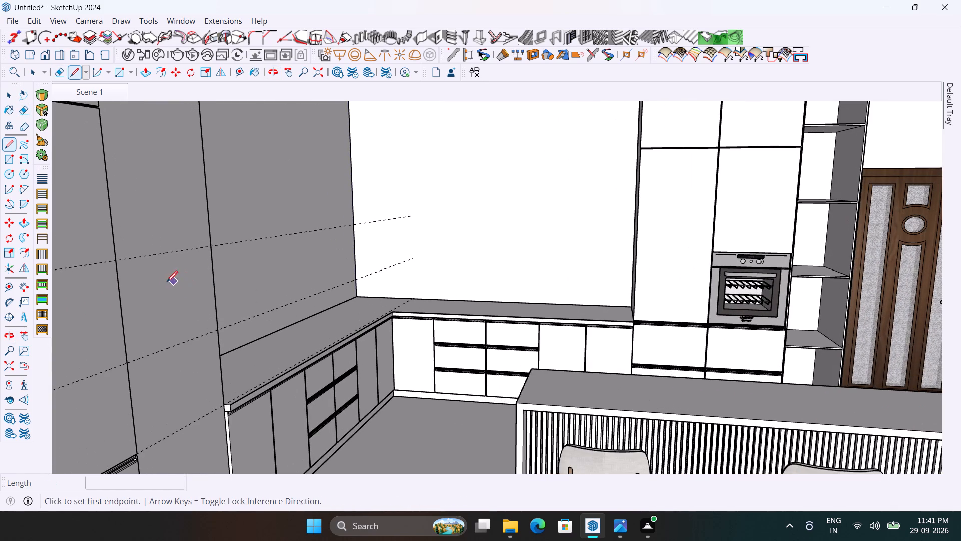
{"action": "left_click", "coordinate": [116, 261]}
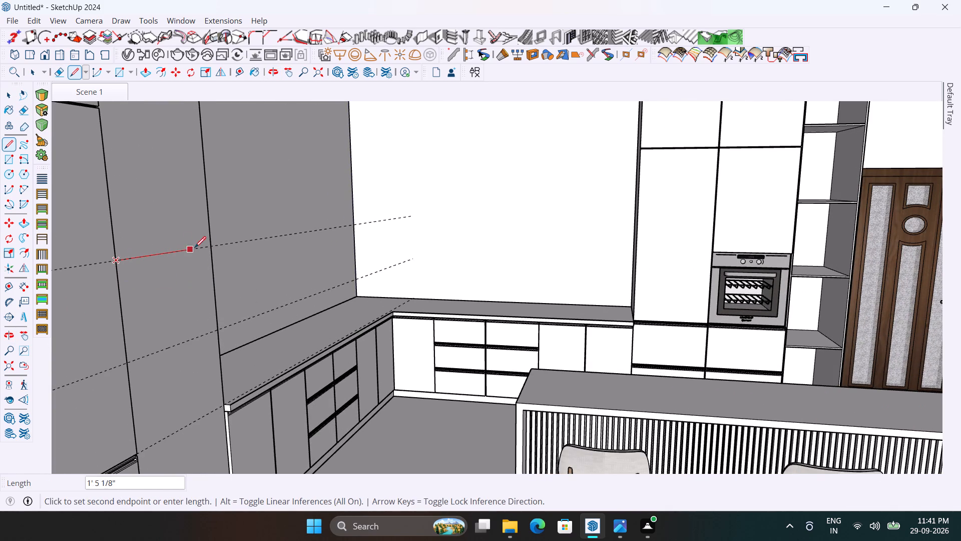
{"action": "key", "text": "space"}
Open the tall cabinet's blank panel for editing.
{"action": "double_click", "coordinate": [193, 263]}
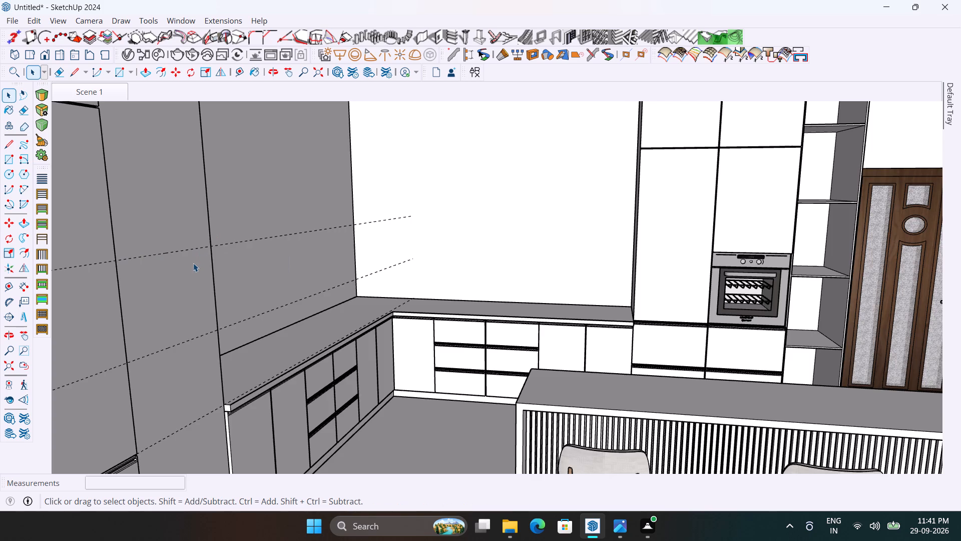
{"action": "scroll", "coordinate": [193, 263], "scroll_direction": "down", "scroll_amount": 3}
{"action": "middle_click_drag", "start_coordinate": [186, 273], "coordinate": [156, 279]}
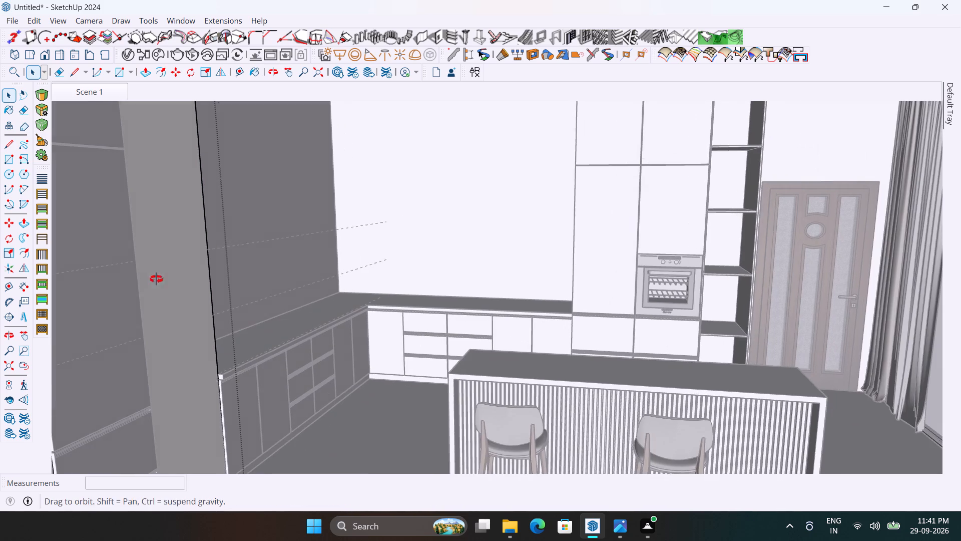
{"action": "middle_click_drag", "start_coordinate": [156, 279], "coordinate": [105, 298]}
{"action": "scroll", "coordinate": [176, 252], "scroll_direction": "up", "scroll_amount": 4}
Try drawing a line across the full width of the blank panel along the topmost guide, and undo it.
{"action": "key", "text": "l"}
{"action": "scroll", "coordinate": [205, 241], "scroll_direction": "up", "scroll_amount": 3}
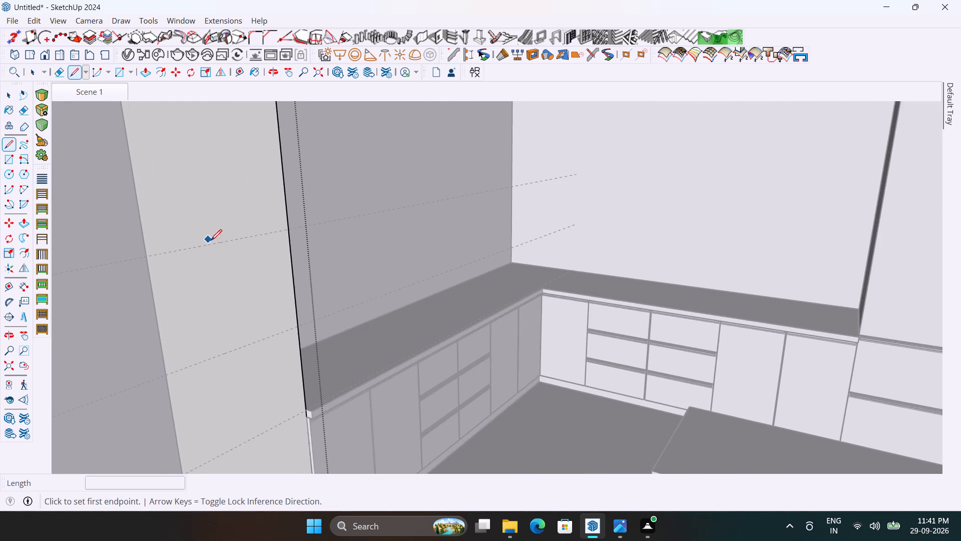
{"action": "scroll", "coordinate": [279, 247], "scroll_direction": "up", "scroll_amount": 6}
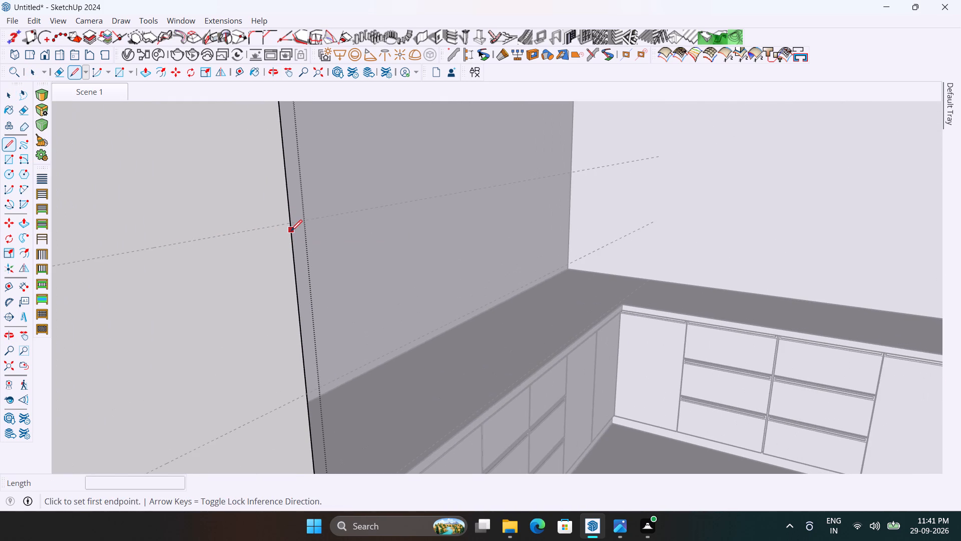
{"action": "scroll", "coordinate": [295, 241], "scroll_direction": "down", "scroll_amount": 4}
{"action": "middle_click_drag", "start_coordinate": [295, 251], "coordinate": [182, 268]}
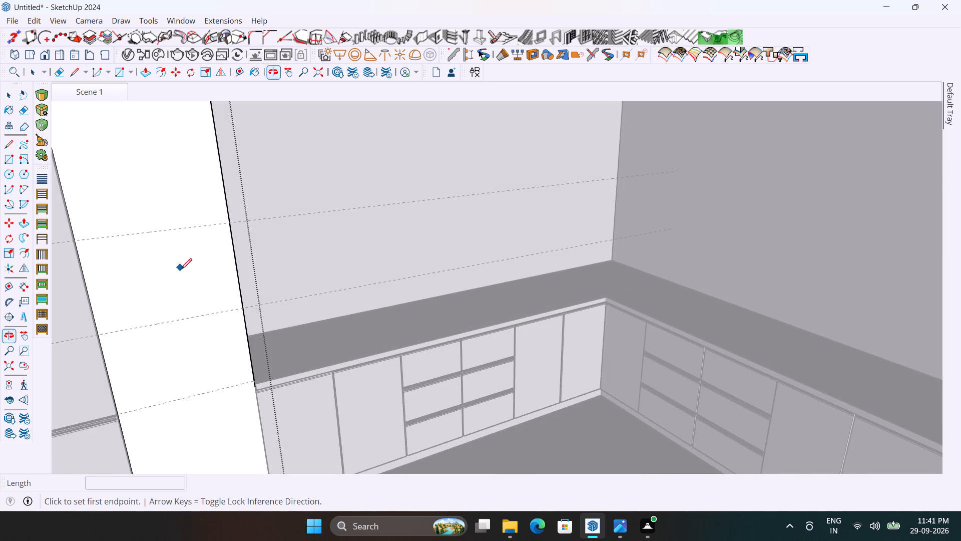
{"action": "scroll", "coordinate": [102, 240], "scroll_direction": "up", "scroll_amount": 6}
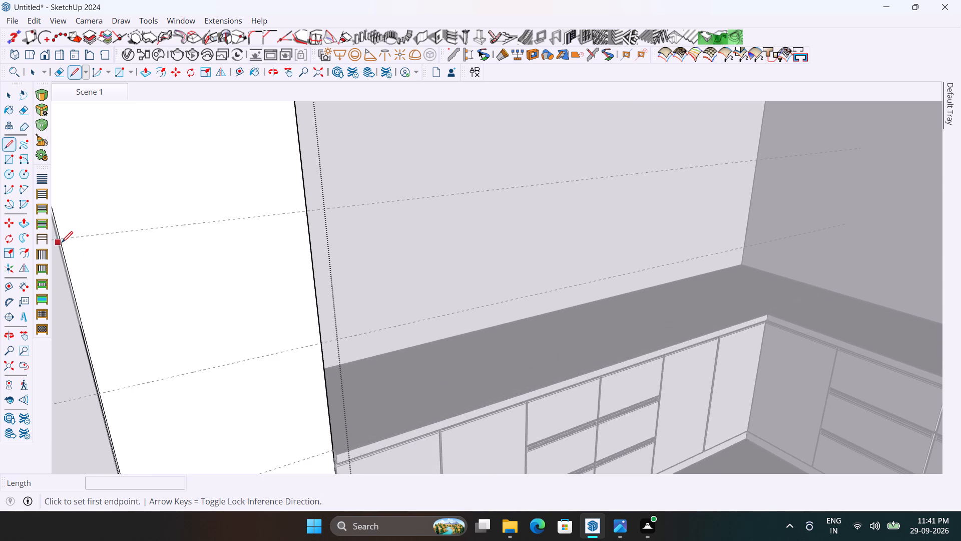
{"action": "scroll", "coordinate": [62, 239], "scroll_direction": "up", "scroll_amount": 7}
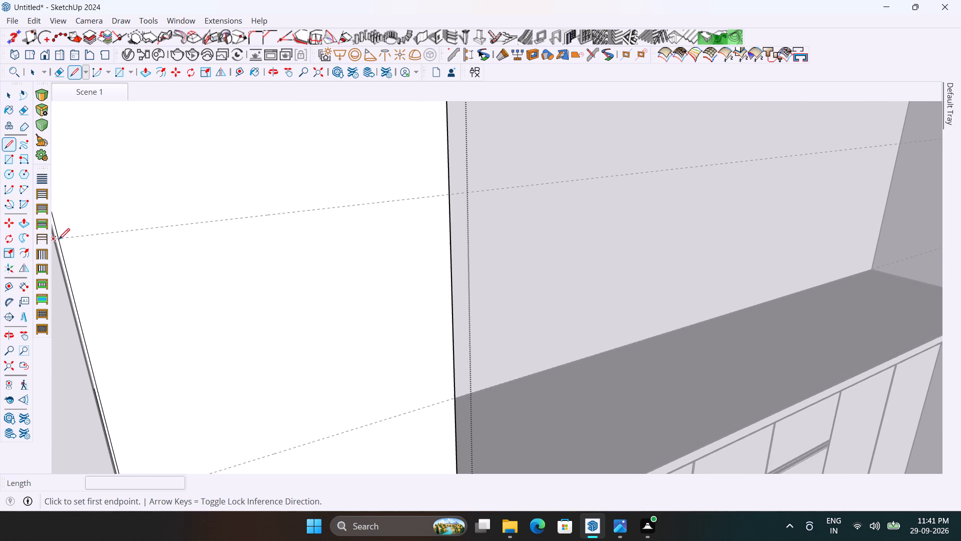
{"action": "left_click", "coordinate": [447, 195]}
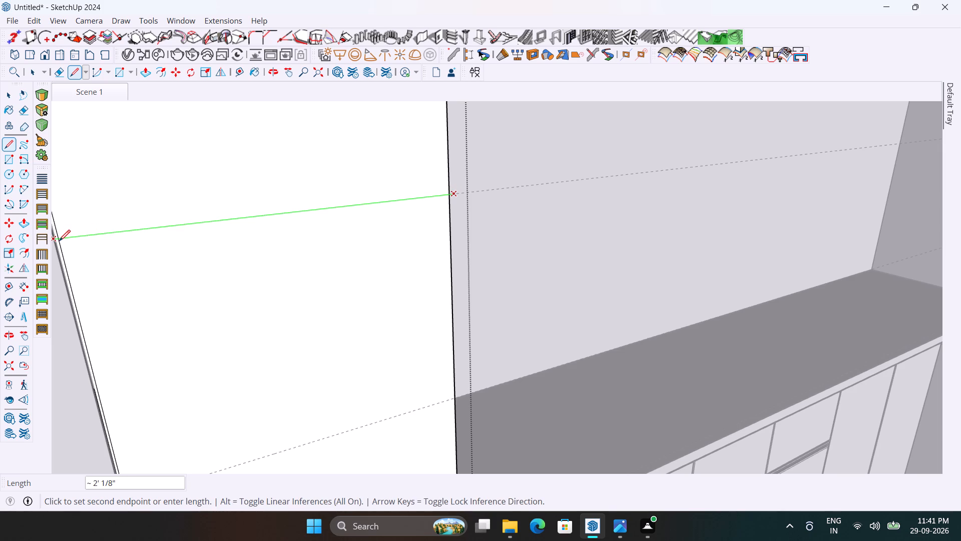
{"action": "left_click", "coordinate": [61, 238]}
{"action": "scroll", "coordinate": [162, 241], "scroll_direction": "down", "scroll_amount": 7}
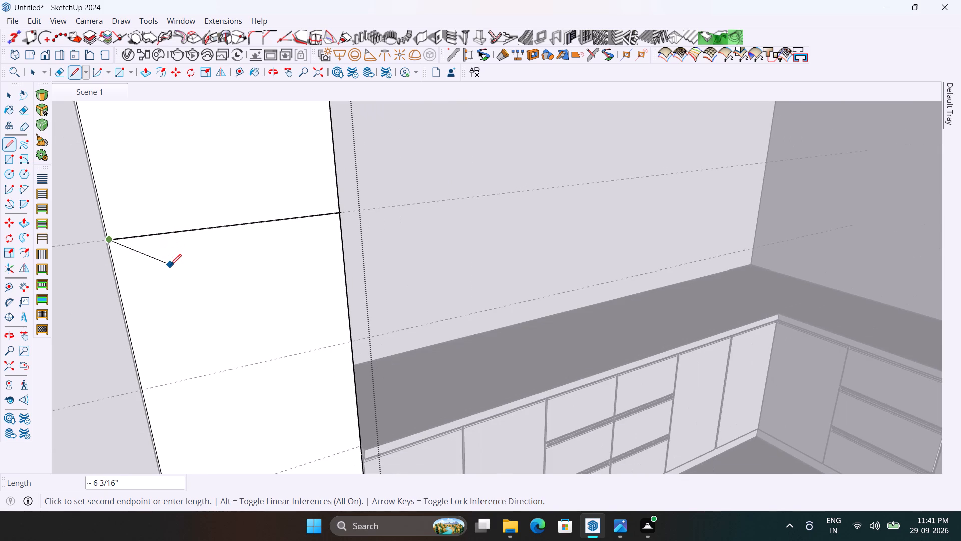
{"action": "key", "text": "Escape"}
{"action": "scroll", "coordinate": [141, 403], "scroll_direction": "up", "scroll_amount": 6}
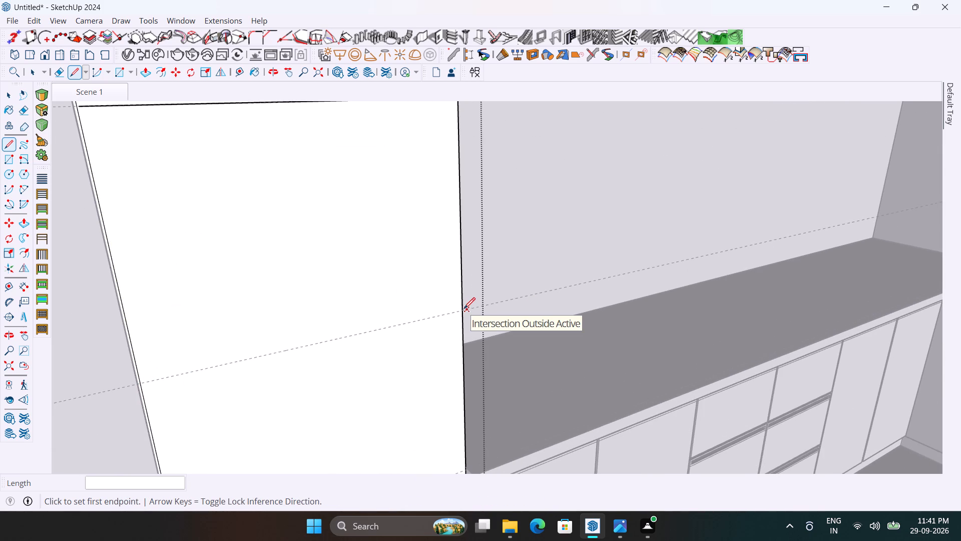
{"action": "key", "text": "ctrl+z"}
Copy the blank panel's vertical edge beside the worktop 0.75" inward.
{"action": "scroll", "coordinate": [451, 309], "scroll_direction": "down", "scroll_amount": 5}
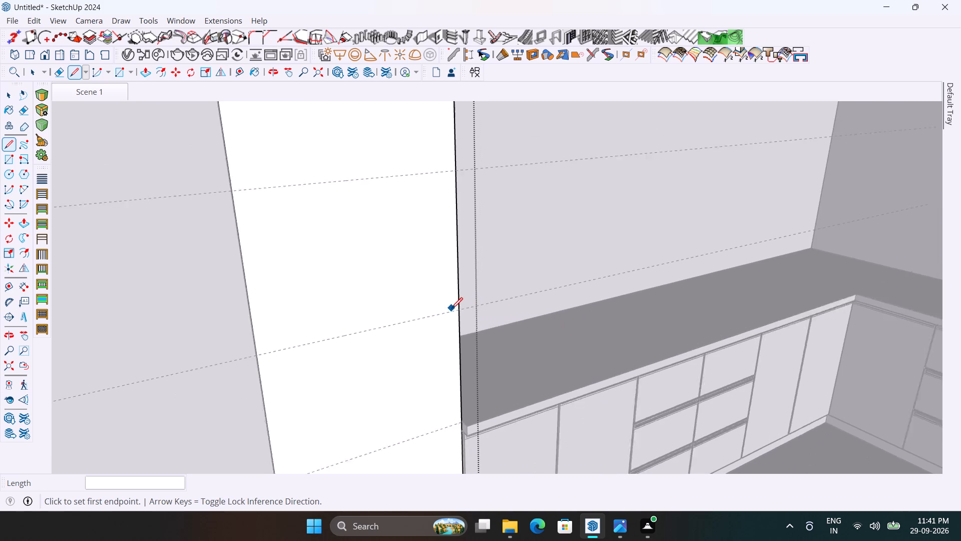
{"action": "scroll", "coordinate": [451, 309], "scroll_direction": "down", "scroll_amount": 2}
{"action": "key", "text": "m"}
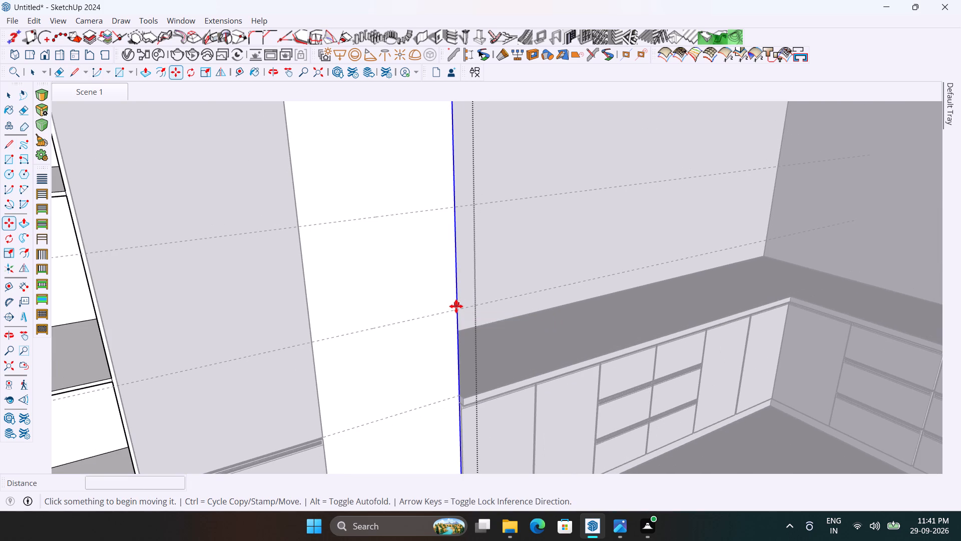
{"action": "left_click", "coordinate": [456, 306], "text": "ctrl"}
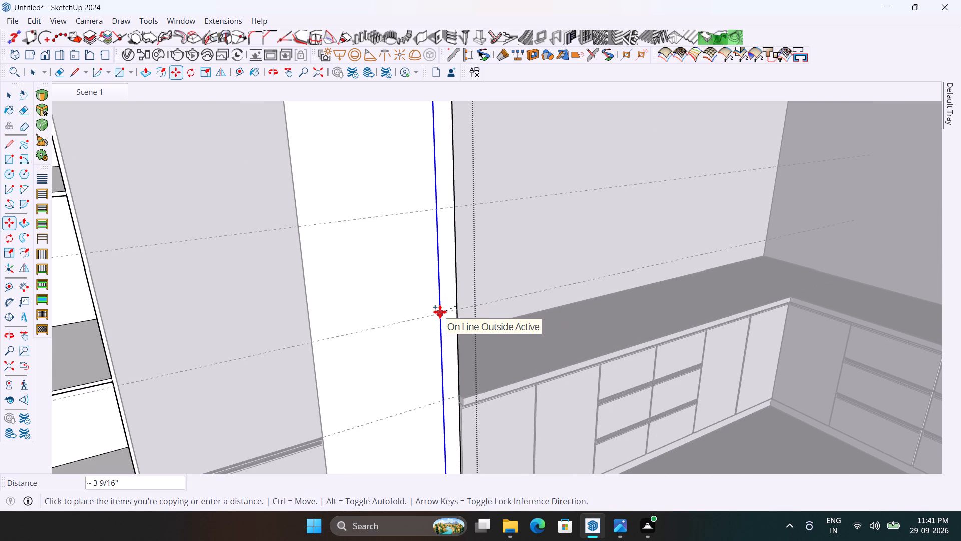
{"action": "key", "text": "1"}
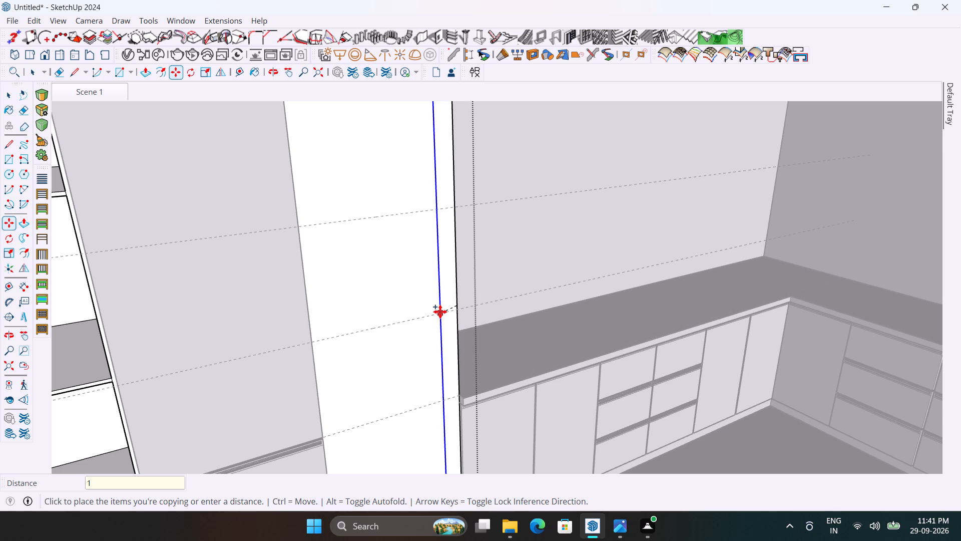
{"action": "key", "text": "BackSpace"}
{"action": "type", "text": "0."}
{"action": "type", "text": "75"}
{"action": "key", "text": "Return"}
Copy the panel's opposite vertical edge, next to the tall door, 0.75" inward.
{"action": "scroll", "coordinate": [440, 312], "scroll_direction": "down", "scroll_amount": 1}
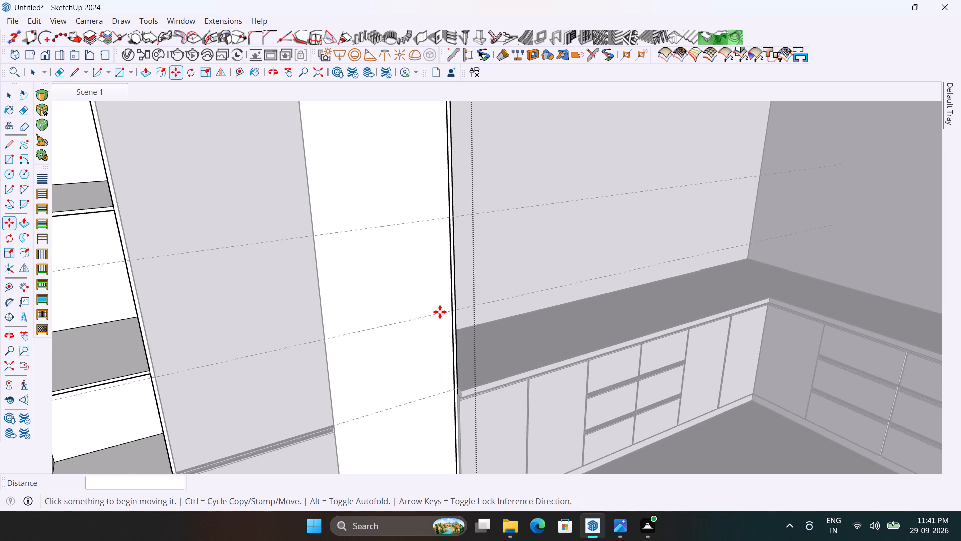
{"action": "middle_click_drag", "start_coordinate": [439, 312], "coordinate": [353, 327]}
{"action": "scroll", "coordinate": [240, 302], "scroll_direction": "up", "scroll_amount": 2}
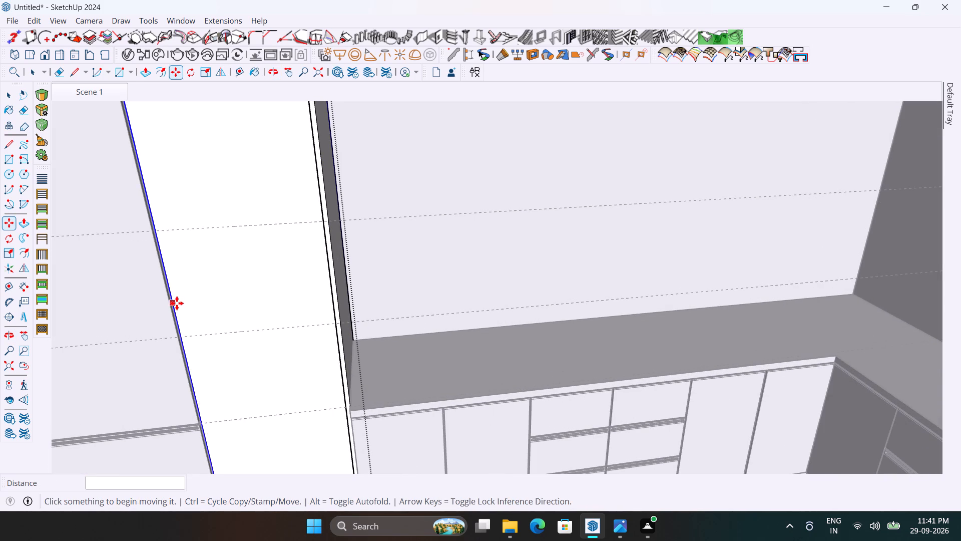
{"action": "left_click", "coordinate": [177, 303], "text": "ctrl"}
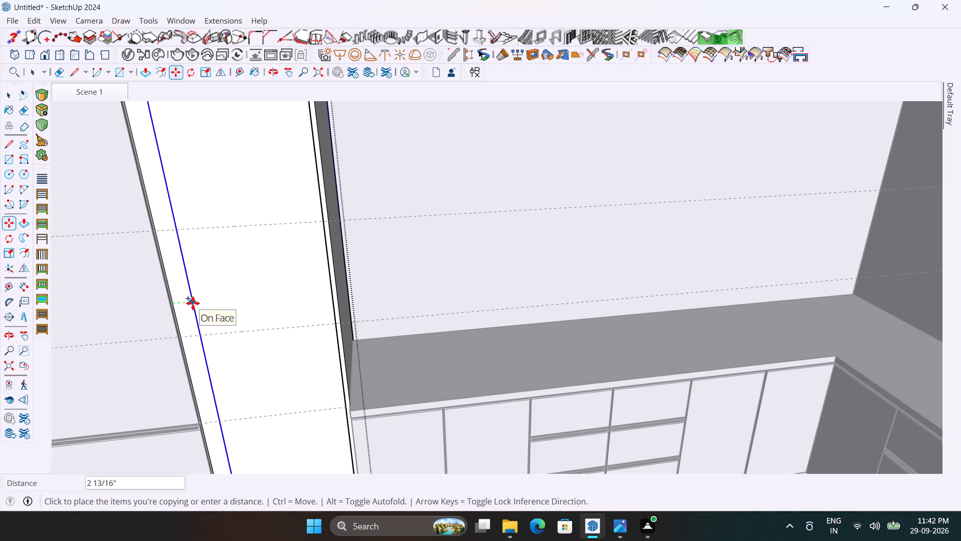
{"action": "type", "text": "0.75"}
{"action": "key", "text": "Return"}
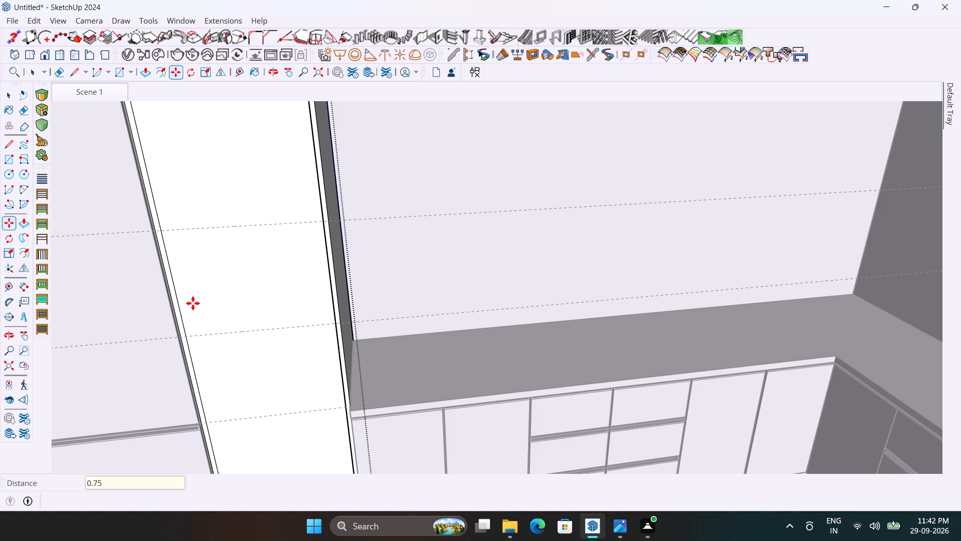
Draw two horizontal lines between the inset vertical lines, one along the topmost guide and one along the 16" guide.
{"action": "scroll", "coordinate": [195, 303], "scroll_direction": "down", "scroll_amount": 1}
{"action": "key", "text": "space"}
{"action": "scroll", "coordinate": [196, 262], "scroll_direction": "up", "scroll_amount": 2}
{"action": "key", "text": "l"}
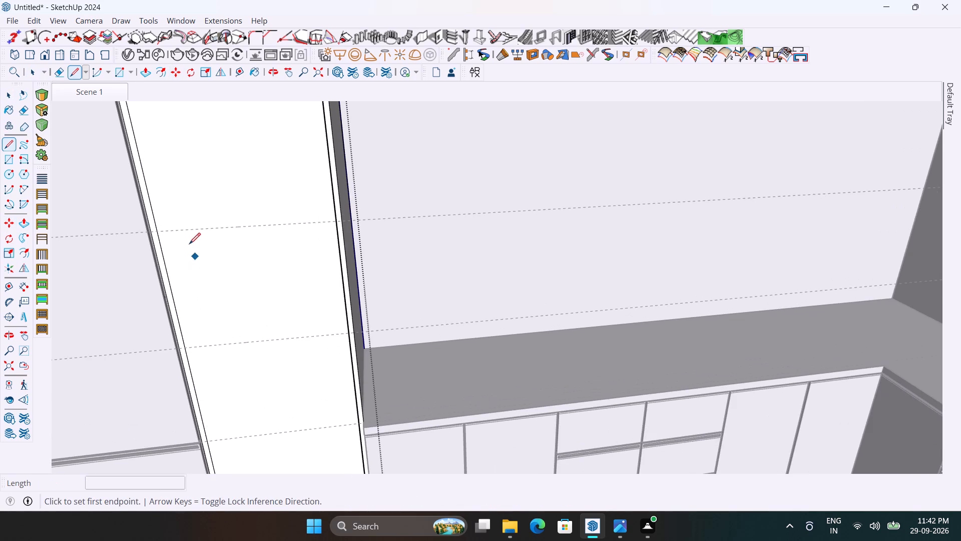
{"action": "scroll", "coordinate": [188, 243], "scroll_direction": "up", "scroll_amount": 3}
{"action": "left_click", "coordinate": [148, 227]}
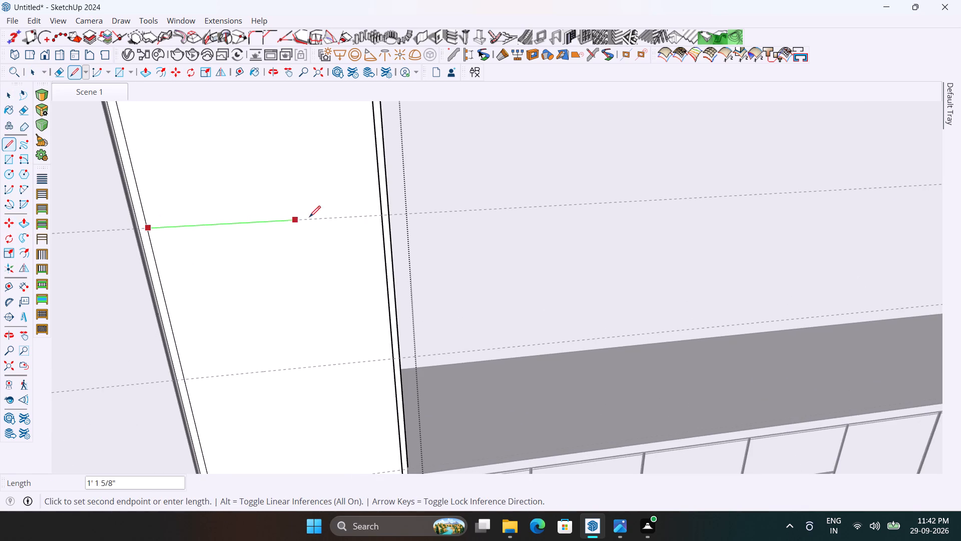
{"action": "left_click", "coordinate": [382, 215]}
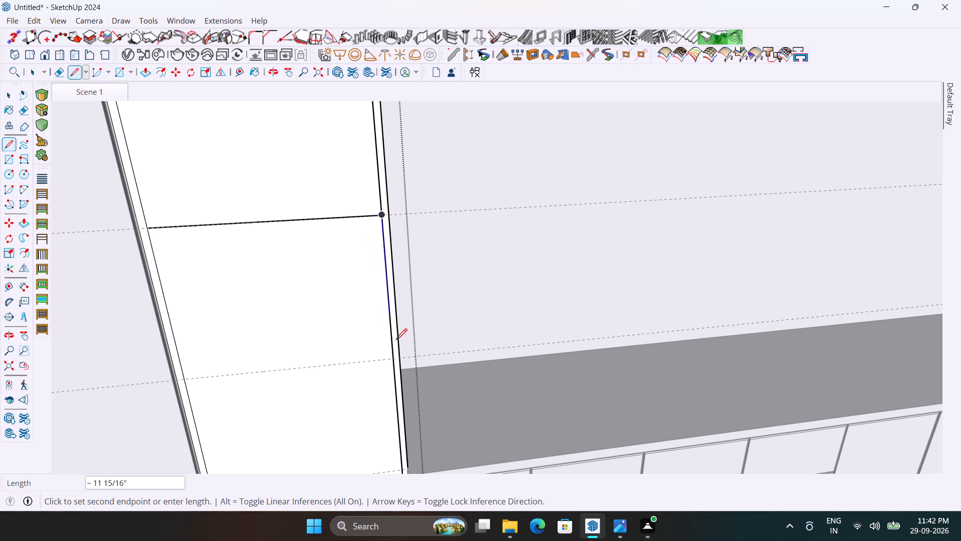
{"action": "key", "text": "Escape"}
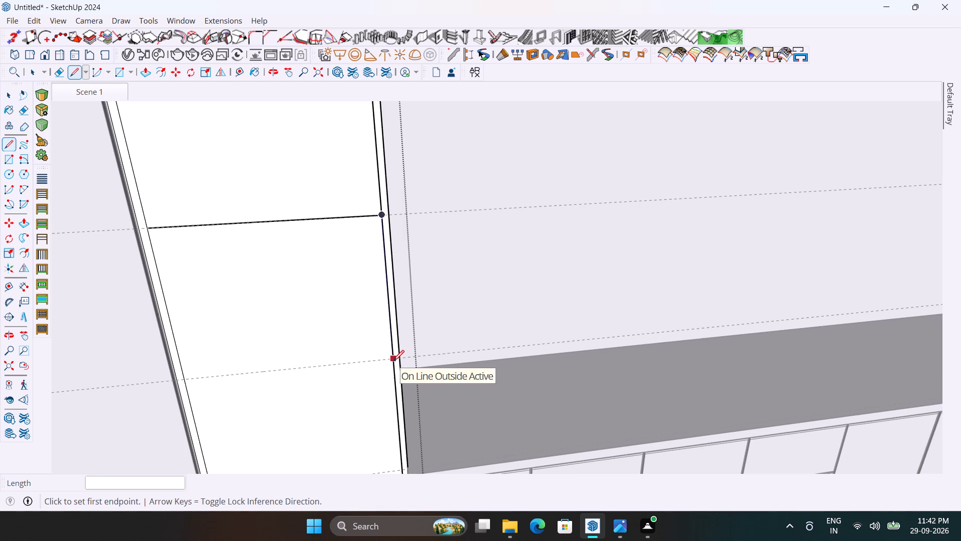
{"action": "left_click", "coordinate": [393, 361]}
{"action": "left_click", "coordinate": [190, 377]}
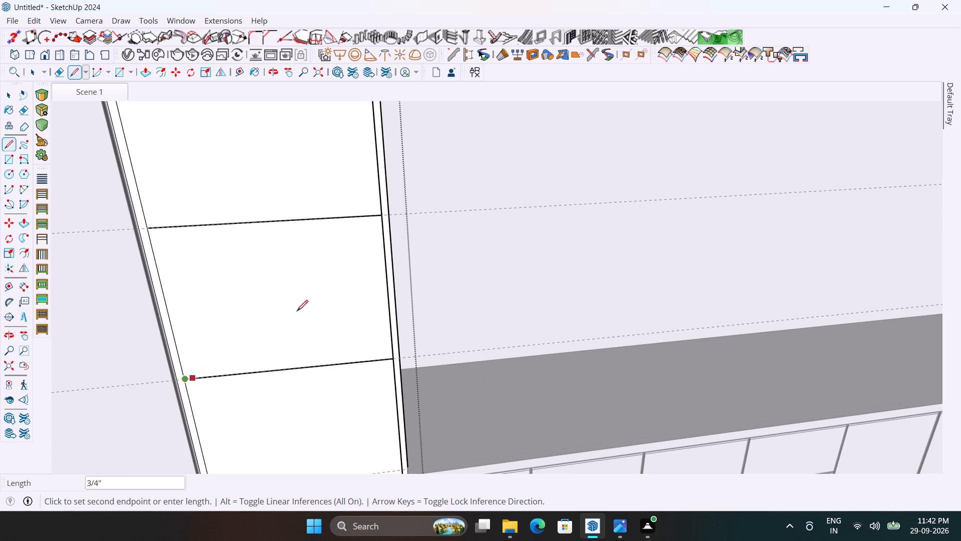
{"action": "scroll", "coordinate": [313, 281], "scroll_direction": "down", "scroll_amount": 5}
{"action": "key", "text": "Escape"}
{"action": "scroll", "coordinate": [260, 416], "scroll_direction": "up", "scroll_amount": 2}
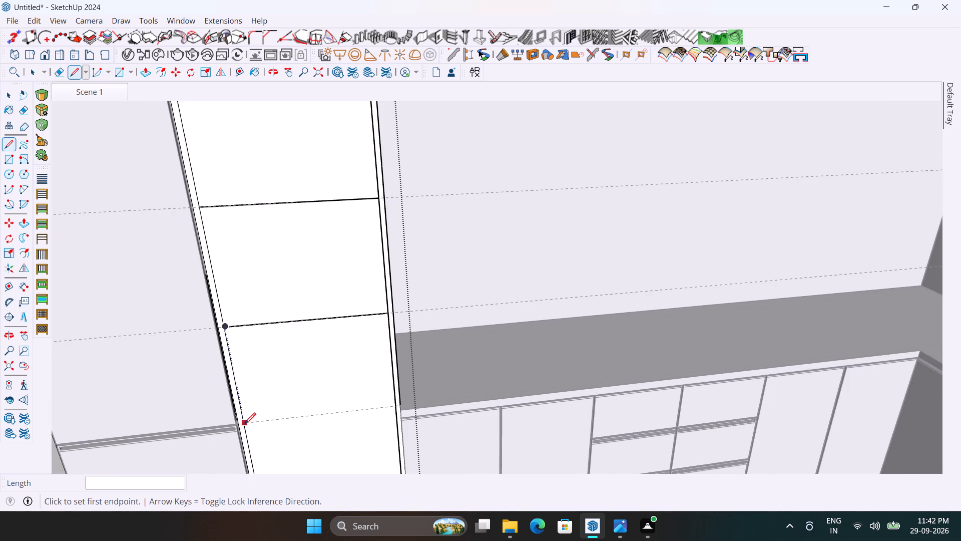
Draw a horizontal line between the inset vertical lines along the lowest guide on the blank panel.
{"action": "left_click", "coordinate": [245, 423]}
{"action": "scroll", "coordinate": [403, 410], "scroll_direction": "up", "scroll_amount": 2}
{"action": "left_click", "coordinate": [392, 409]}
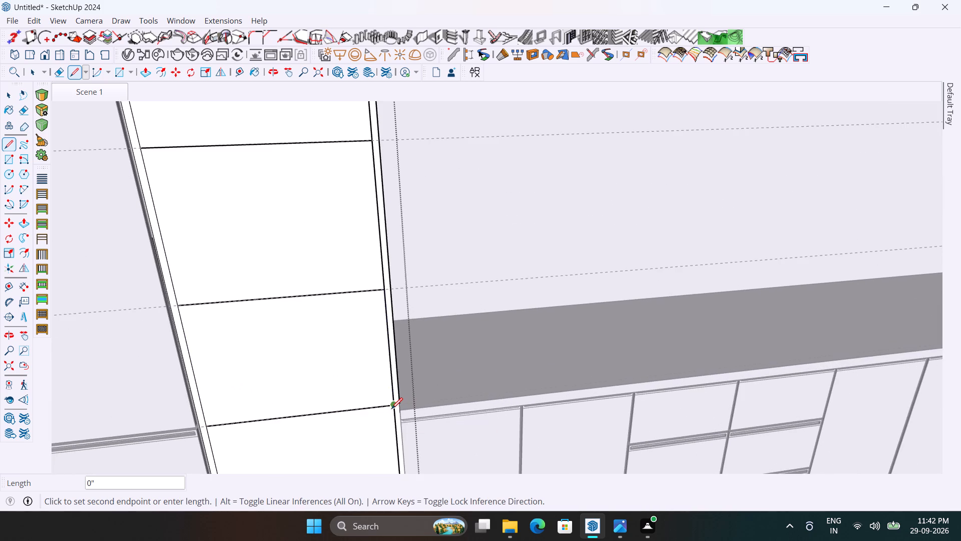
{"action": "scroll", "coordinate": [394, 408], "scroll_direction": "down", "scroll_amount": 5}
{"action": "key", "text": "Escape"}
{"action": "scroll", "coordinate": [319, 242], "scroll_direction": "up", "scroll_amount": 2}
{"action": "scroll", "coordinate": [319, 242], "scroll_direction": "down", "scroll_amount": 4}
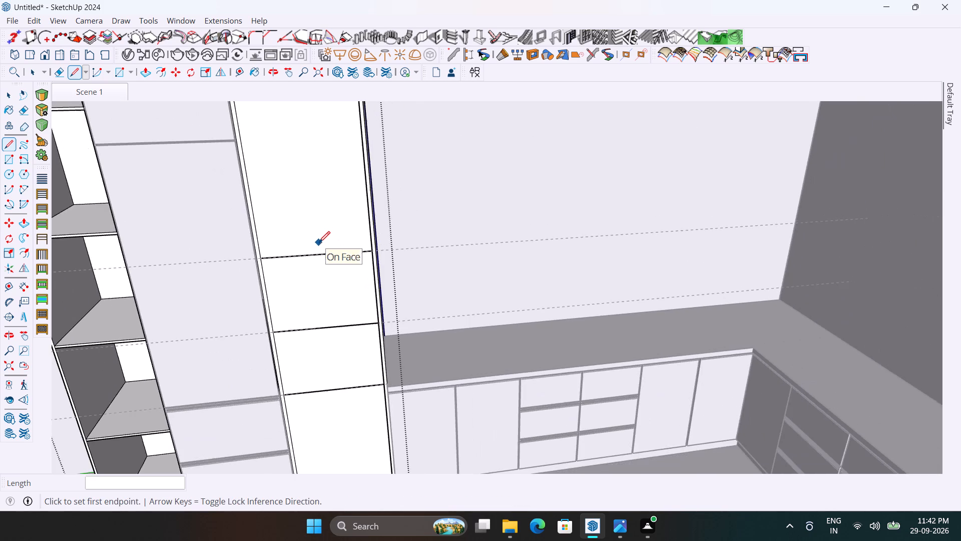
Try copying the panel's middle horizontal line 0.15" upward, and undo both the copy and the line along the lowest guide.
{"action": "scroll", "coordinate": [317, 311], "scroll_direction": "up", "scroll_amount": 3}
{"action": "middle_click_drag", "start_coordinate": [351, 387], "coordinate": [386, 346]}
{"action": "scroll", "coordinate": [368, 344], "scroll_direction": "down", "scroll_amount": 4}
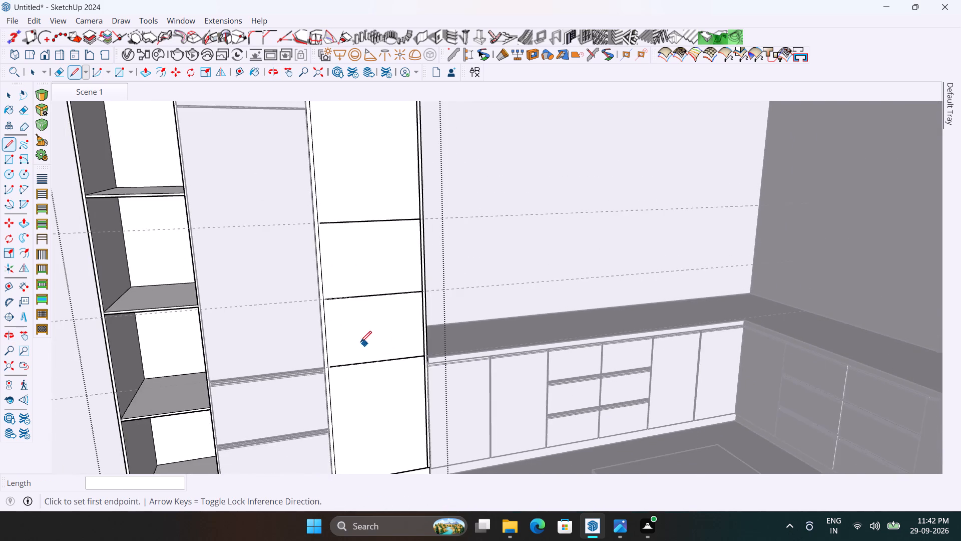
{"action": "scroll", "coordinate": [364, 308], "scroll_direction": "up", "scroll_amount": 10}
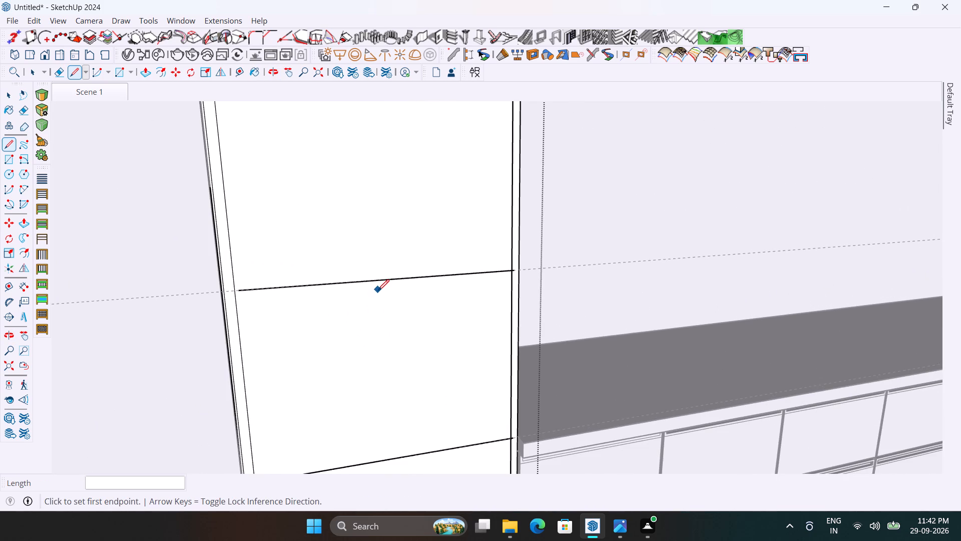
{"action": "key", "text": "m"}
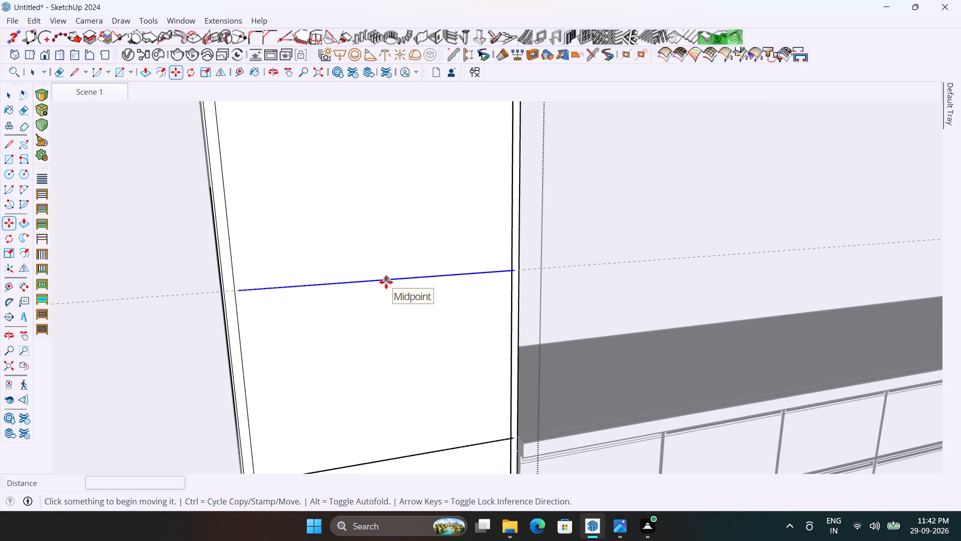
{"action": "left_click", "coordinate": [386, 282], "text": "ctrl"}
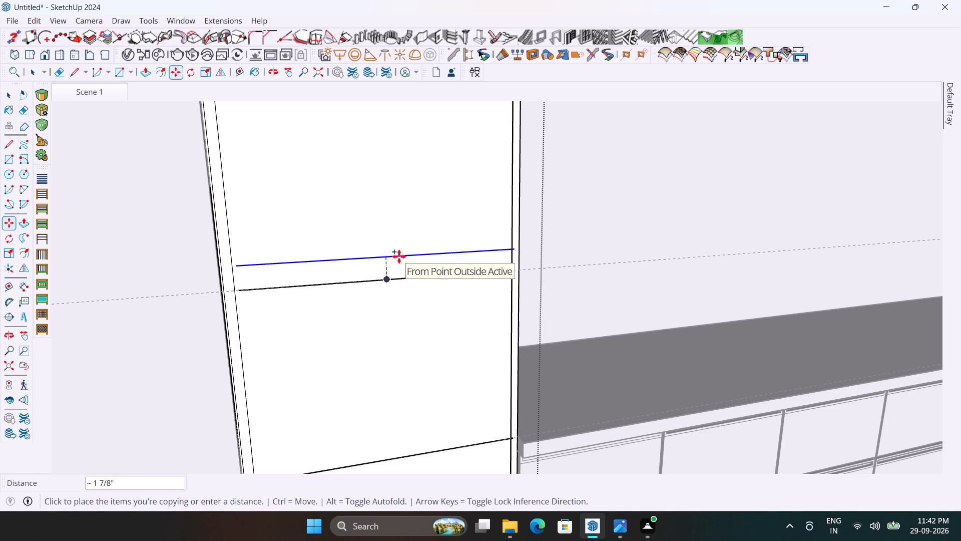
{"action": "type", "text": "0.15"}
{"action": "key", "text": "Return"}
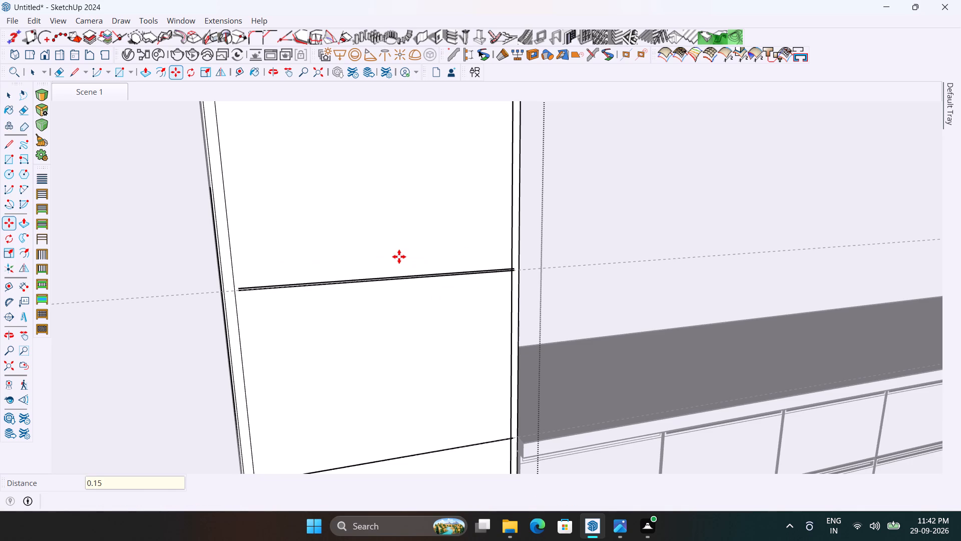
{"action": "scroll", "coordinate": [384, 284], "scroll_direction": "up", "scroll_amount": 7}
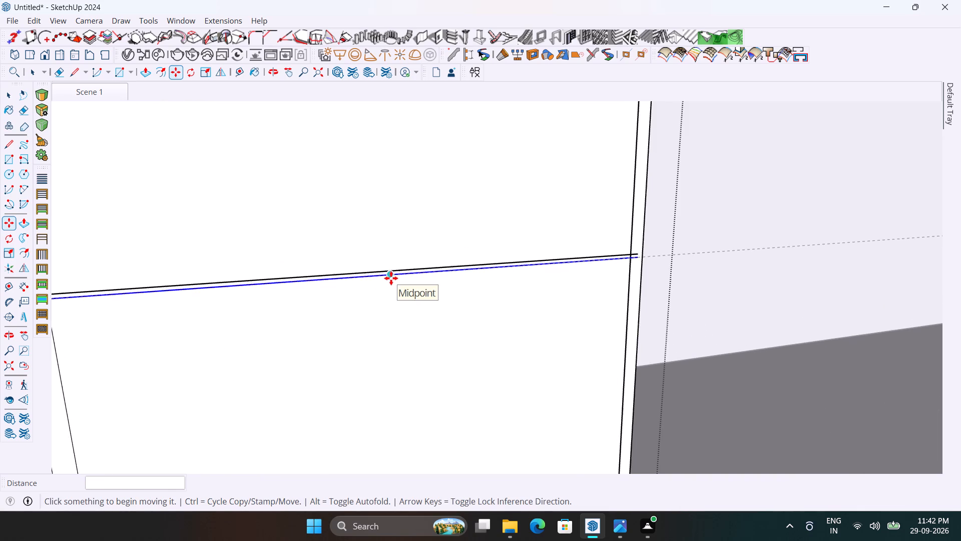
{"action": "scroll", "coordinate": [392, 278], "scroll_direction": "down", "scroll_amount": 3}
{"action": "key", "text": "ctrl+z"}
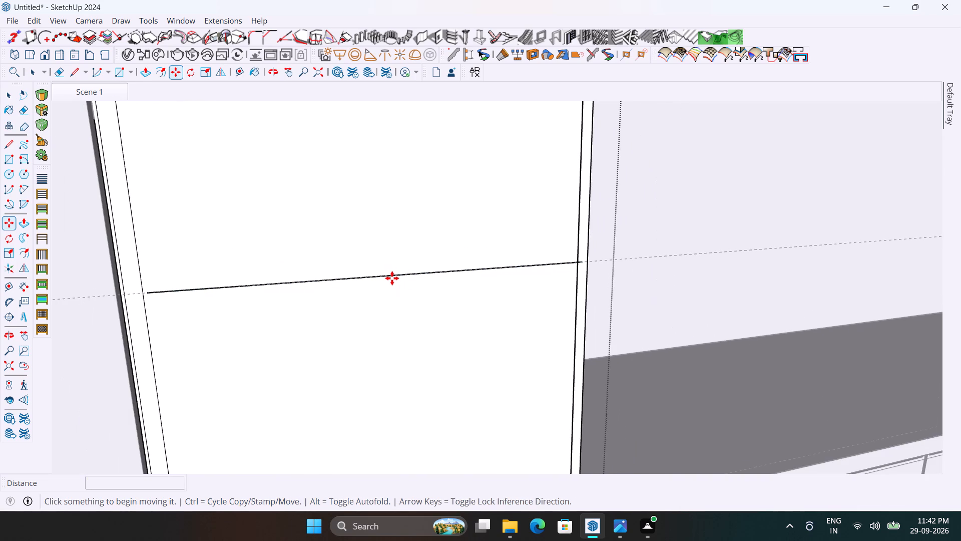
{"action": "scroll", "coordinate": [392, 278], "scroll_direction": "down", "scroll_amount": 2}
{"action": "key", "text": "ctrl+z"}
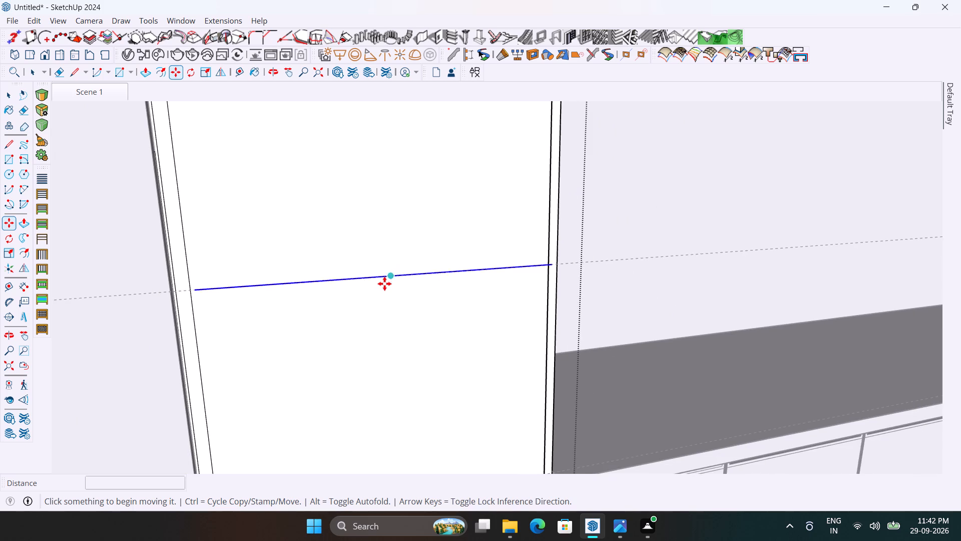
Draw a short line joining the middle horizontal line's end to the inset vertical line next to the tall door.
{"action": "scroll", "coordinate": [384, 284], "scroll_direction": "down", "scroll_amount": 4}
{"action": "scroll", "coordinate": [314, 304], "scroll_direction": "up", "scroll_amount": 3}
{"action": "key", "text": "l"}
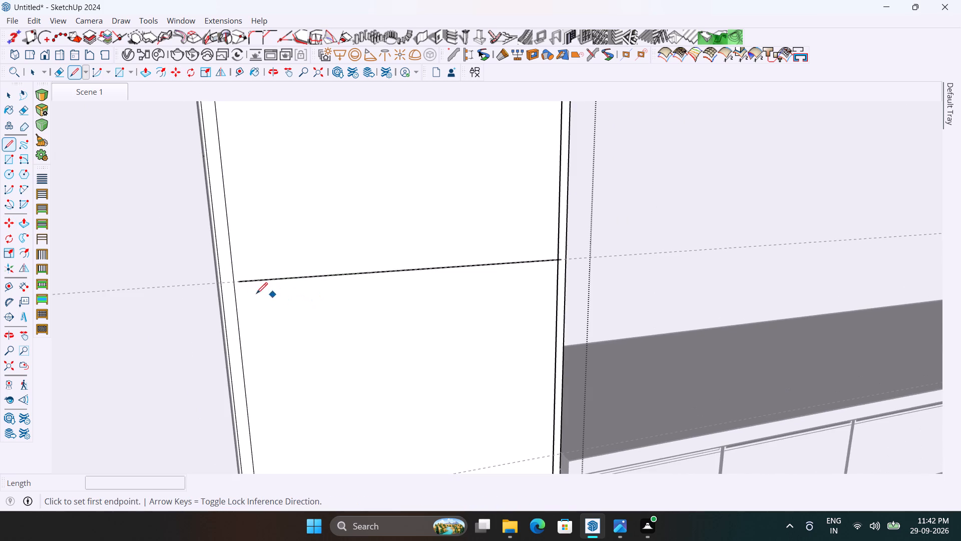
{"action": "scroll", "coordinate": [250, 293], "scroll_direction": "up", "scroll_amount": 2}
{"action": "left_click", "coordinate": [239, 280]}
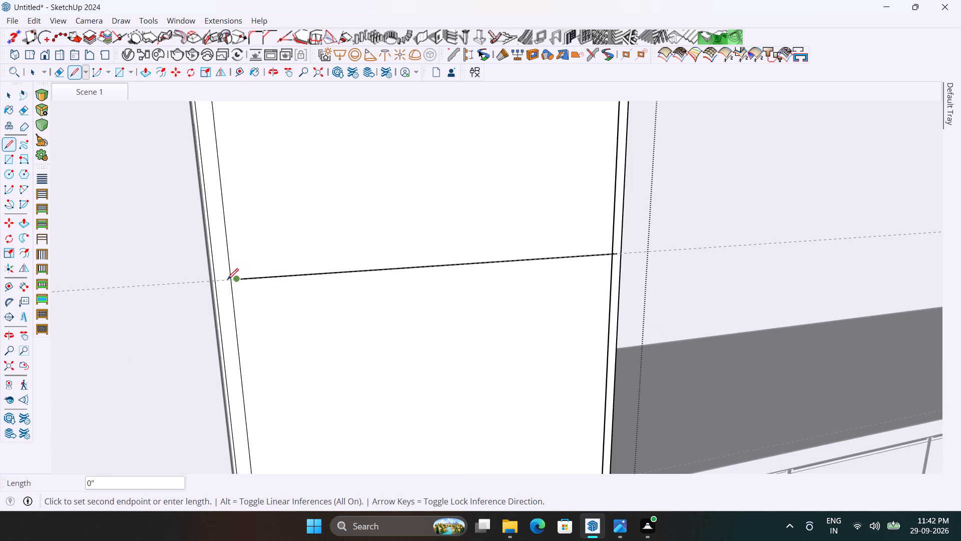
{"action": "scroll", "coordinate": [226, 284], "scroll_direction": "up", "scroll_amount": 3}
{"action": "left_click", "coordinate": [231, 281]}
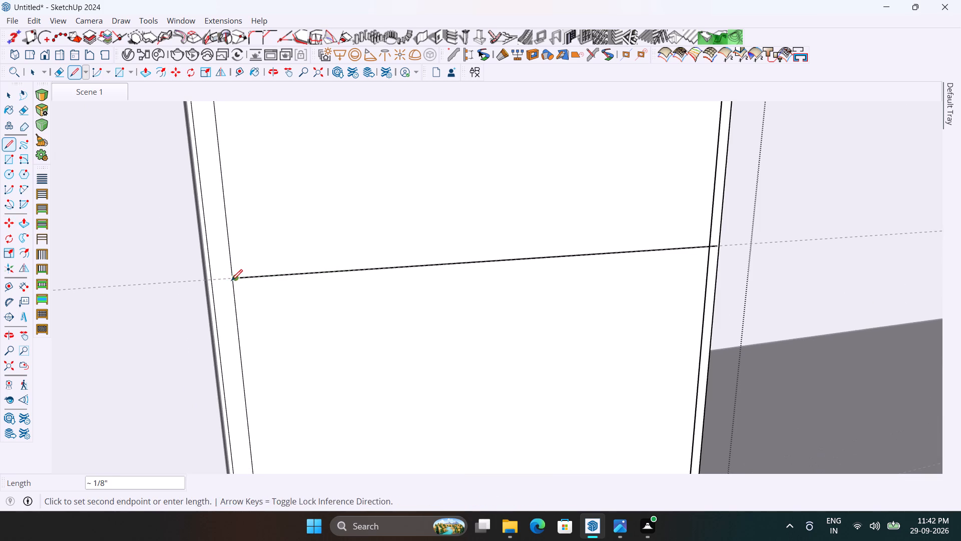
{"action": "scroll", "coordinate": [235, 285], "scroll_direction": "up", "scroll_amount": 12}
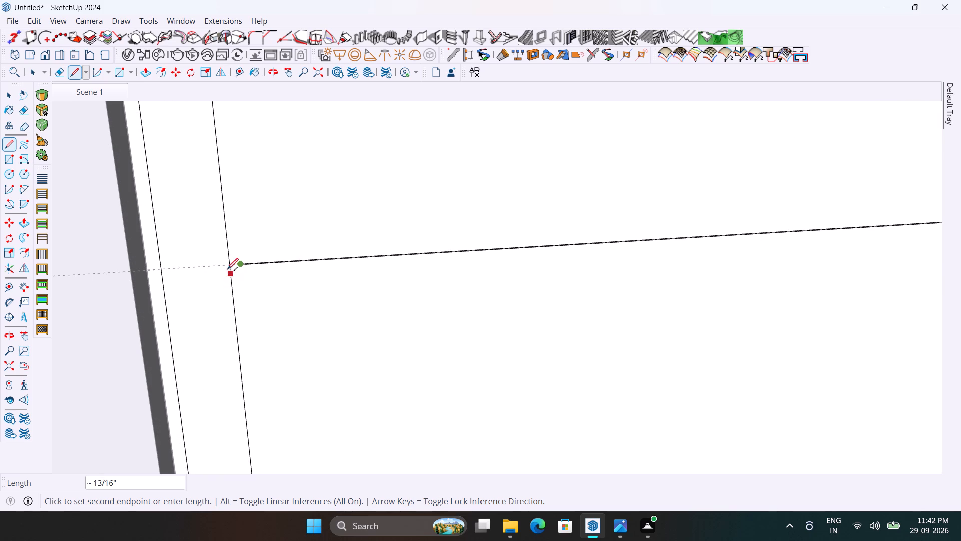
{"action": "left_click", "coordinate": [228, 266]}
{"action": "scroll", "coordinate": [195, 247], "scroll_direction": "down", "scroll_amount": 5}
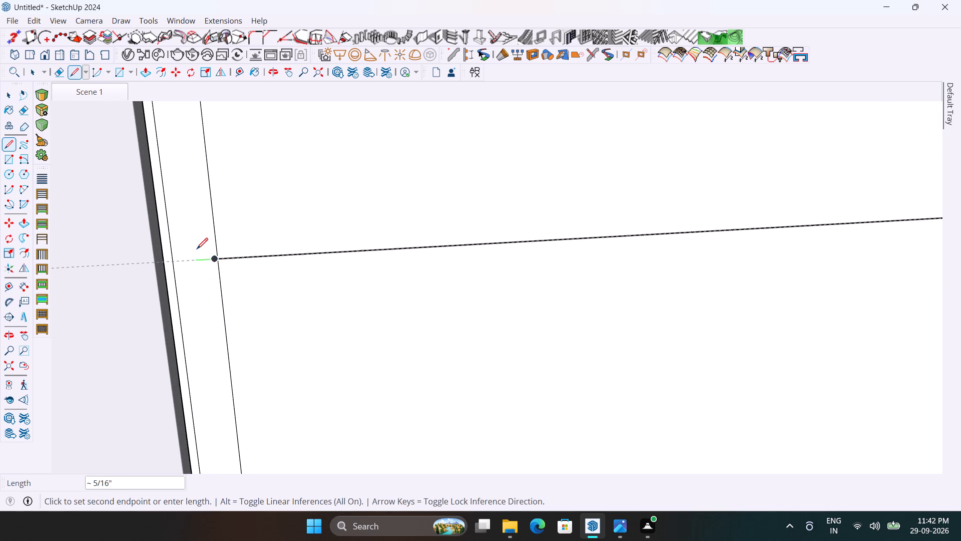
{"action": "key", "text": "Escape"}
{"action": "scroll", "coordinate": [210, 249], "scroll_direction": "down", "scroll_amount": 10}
Erase the middle horizontal line and its short joining segment from the blank panel.
{"action": "key", "text": "e"}
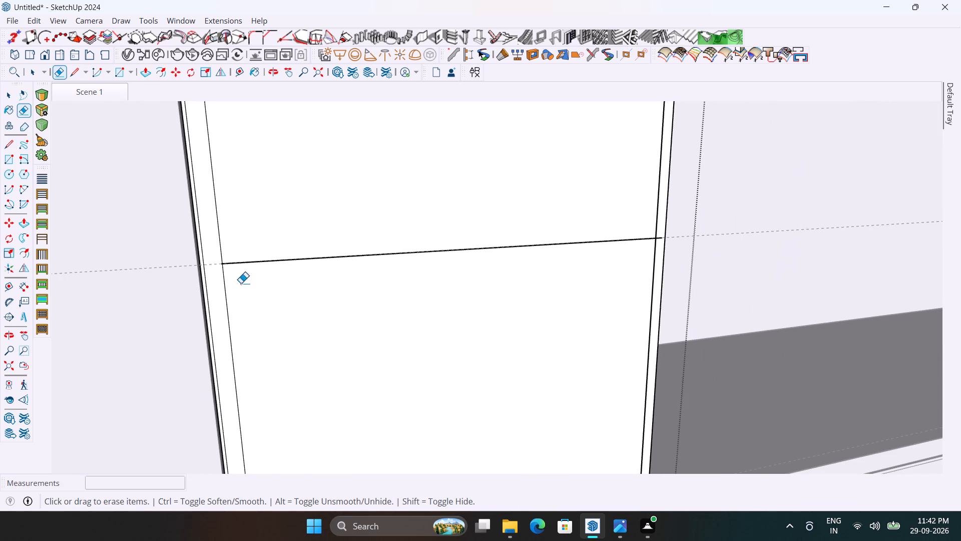
{"action": "left_click_drag", "start_coordinate": [328, 287], "coordinate": [316, 222]}
{"action": "scroll", "coordinate": [316, 221], "scroll_direction": "down", "scroll_amount": 6}
{"action": "scroll", "coordinate": [286, 262], "scroll_direction": "up", "scroll_amount": 4}
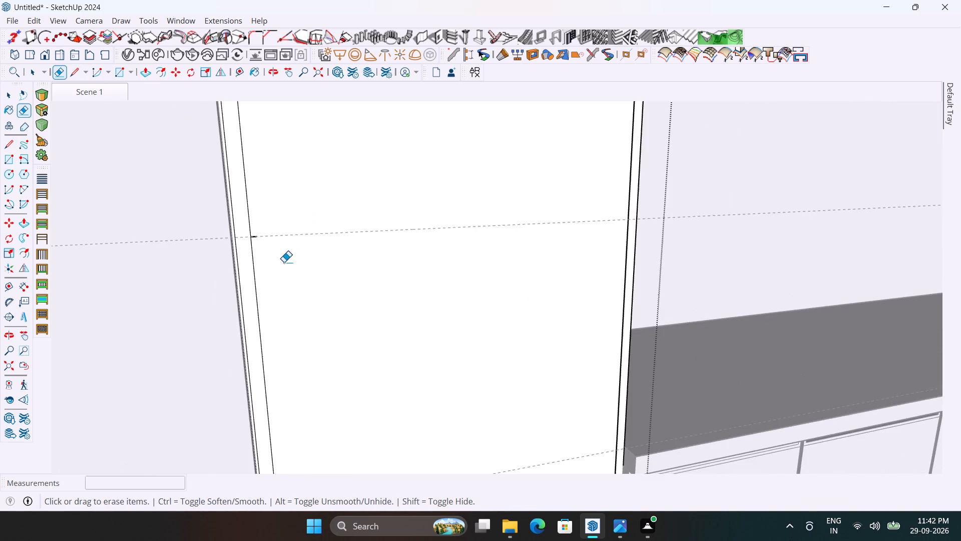
{"action": "scroll", "coordinate": [279, 259], "scroll_direction": "up", "scroll_amount": 3}
{"action": "left_click", "coordinate": [247, 229]}
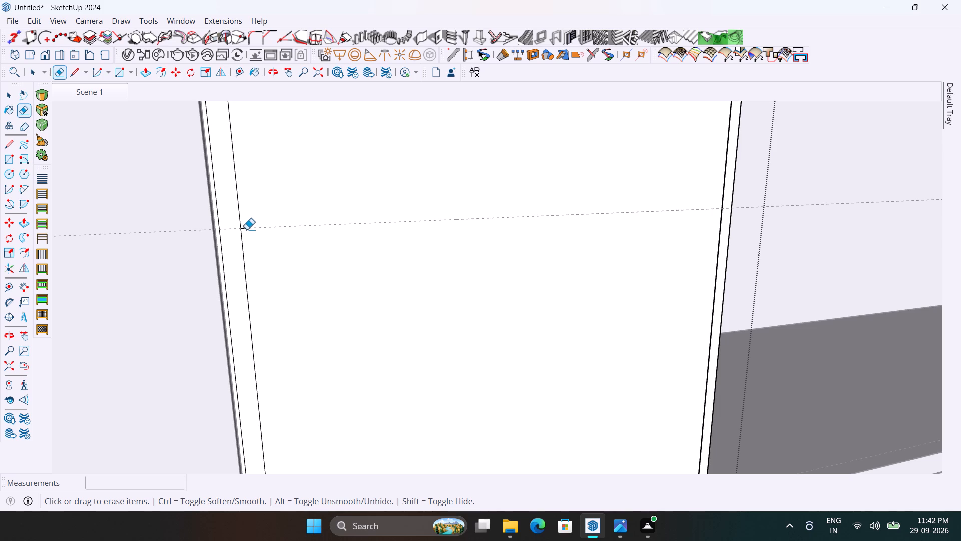
{"action": "scroll", "coordinate": [254, 225], "scroll_direction": "down", "scroll_amount": 18}
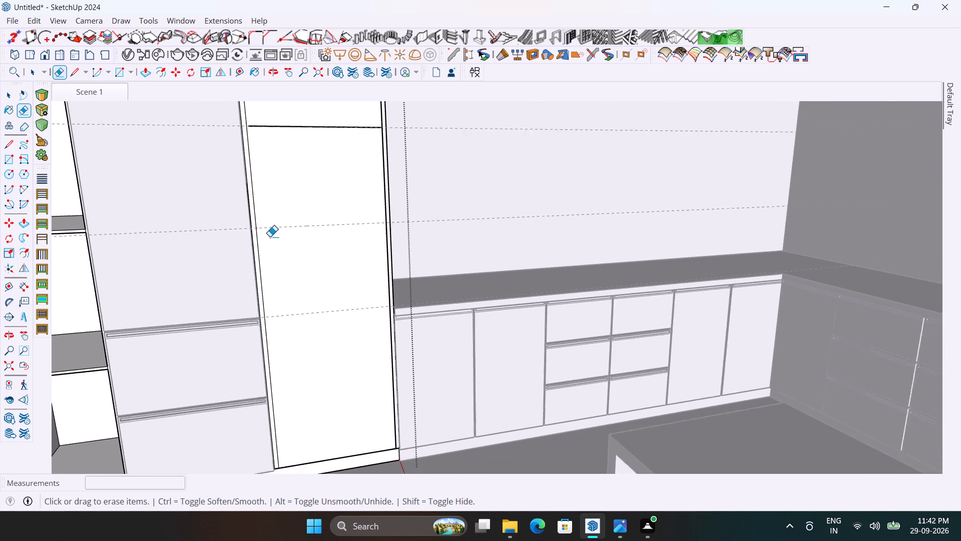
{"action": "left_click_drag", "start_coordinate": [336, 322], "coordinate": [334, 303]}
{"action": "scroll", "coordinate": [334, 301], "scroll_direction": "down", "scroll_amount": 4}
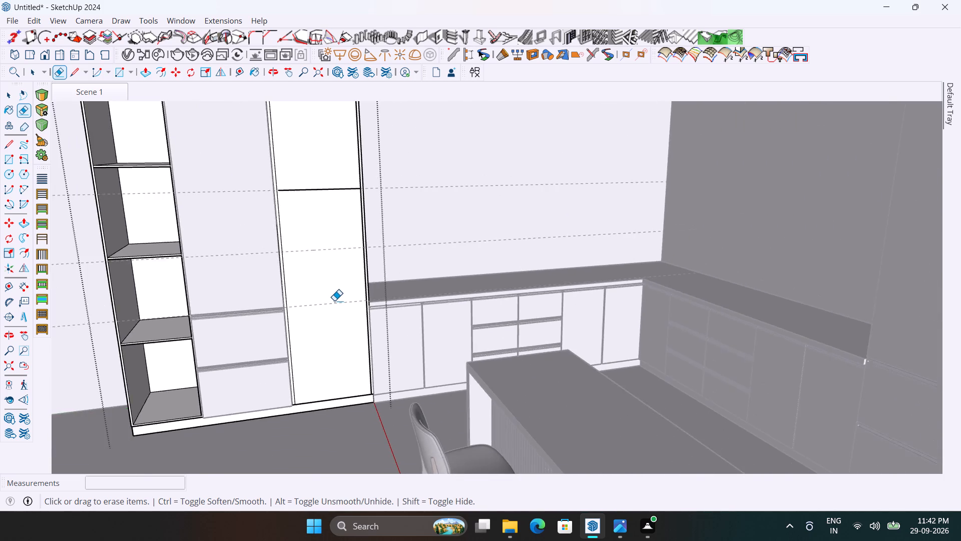
{"action": "scroll", "coordinate": [334, 301], "scroll_direction": "down", "scroll_amount": 9}
Return to the Scene 1 view, close the cabinet group and examine the whole room with its cabinets from several sides.
{"action": "key", "text": "space"}
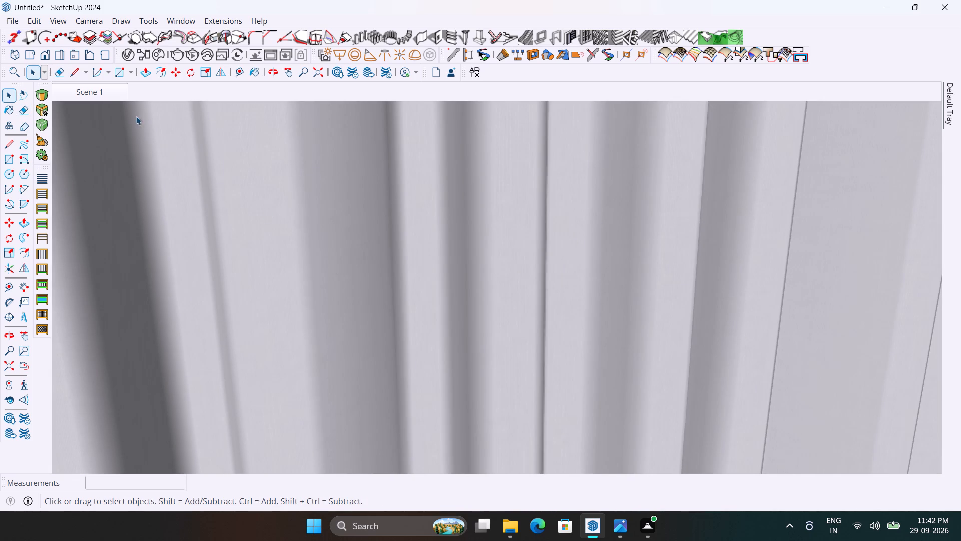
{"action": "left_click", "coordinate": [109, 96]}
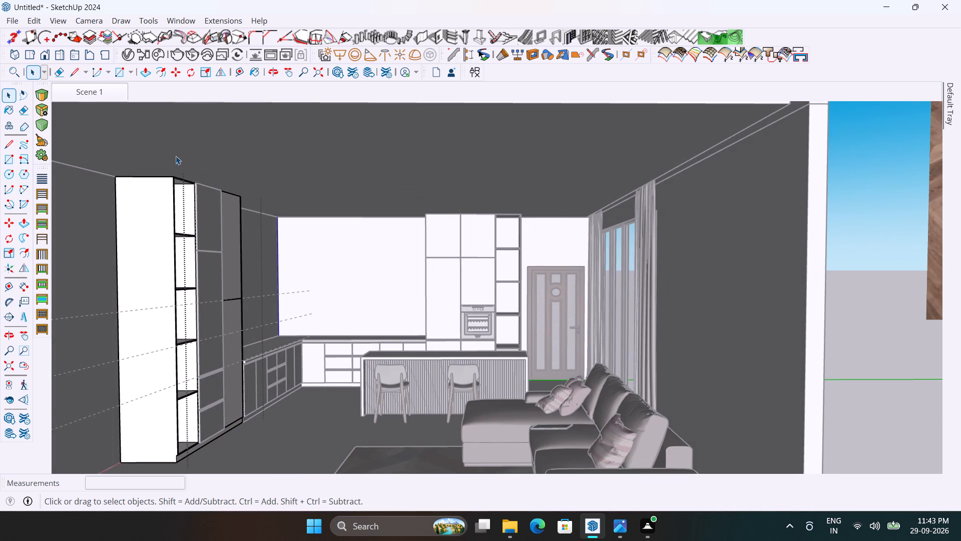
{"action": "scroll", "coordinate": [165, 166], "scroll_direction": "down", "scroll_amount": 3}
{"action": "scroll", "coordinate": [517, 222], "scroll_direction": "down", "scroll_amount": 5}
{"action": "middle_click_drag", "start_coordinate": [579, 233], "coordinate": [563, 249]}
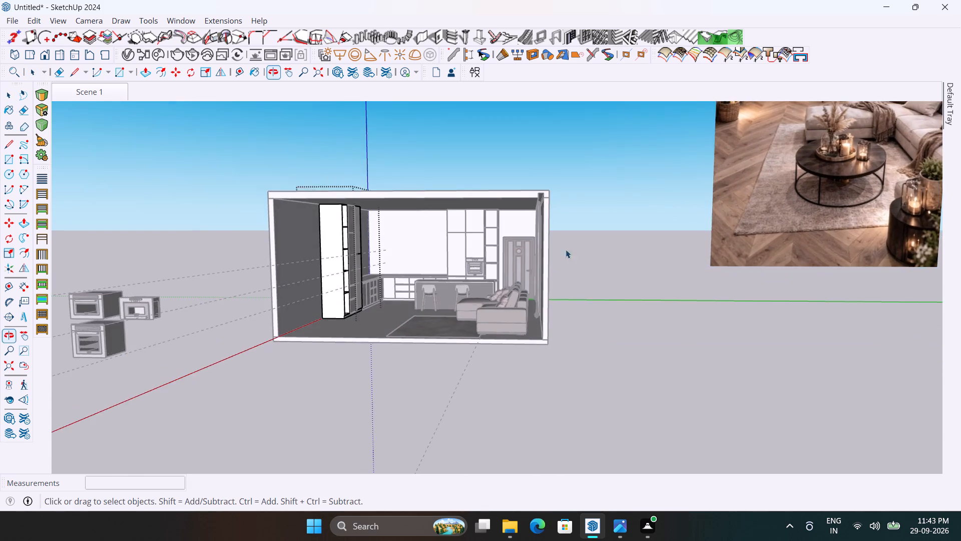
{"action": "scroll", "coordinate": [605, 295], "scroll_direction": "down", "scroll_amount": 4}
{"action": "scroll", "coordinate": [513, 191], "scroll_direction": "up", "scroll_amount": 6}
{"action": "middle_click_drag", "start_coordinate": [485, 205], "coordinate": [313, 207]}
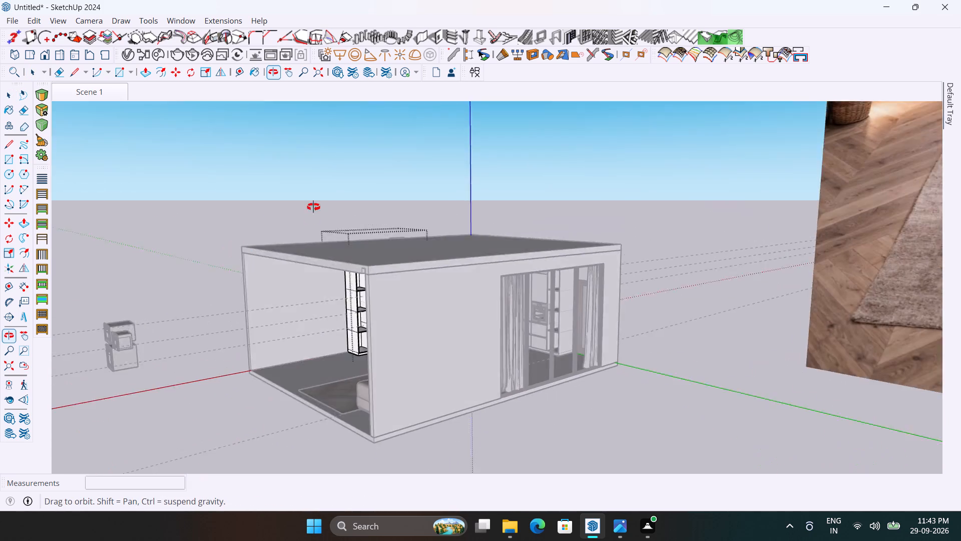
{"action": "middle_click_drag", "start_coordinate": [313, 207], "coordinate": [314, 201]}
{"action": "left_click", "coordinate": [219, 216]}
{"action": "scroll", "coordinate": [296, 287], "scroll_direction": "up", "scroll_amount": 9}
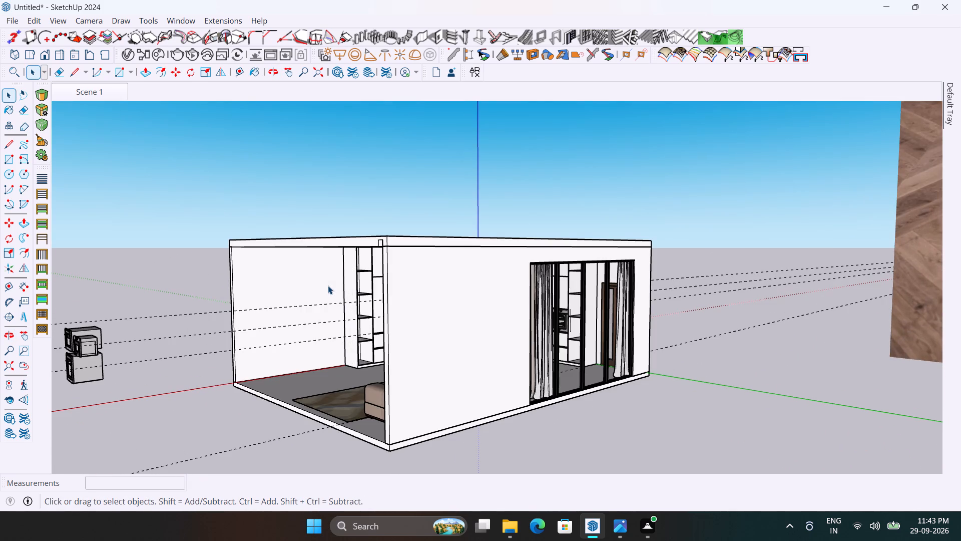
{"action": "scroll", "coordinate": [333, 224], "scroll_direction": "down", "scroll_amount": 3}
{"action": "scroll", "coordinate": [358, 260], "scroll_direction": "up", "scroll_amount": 11}
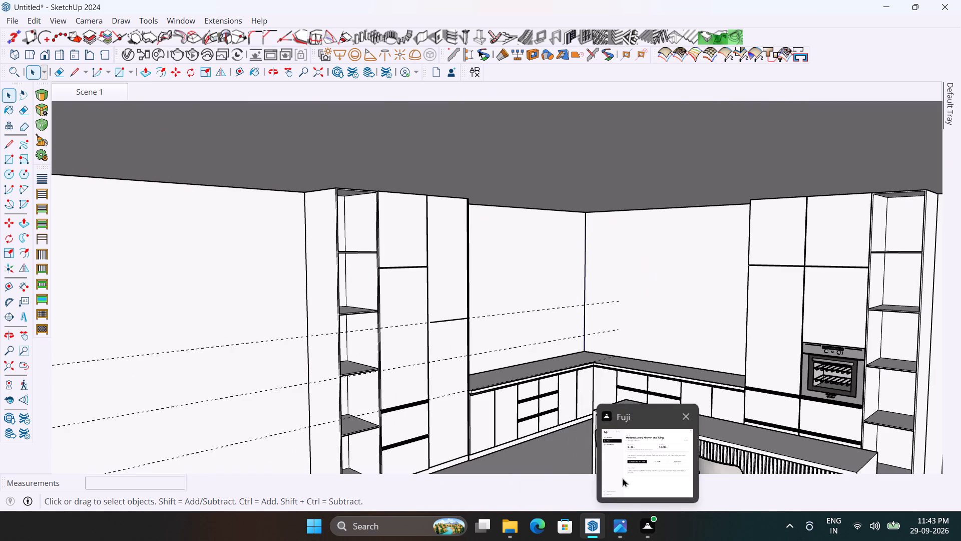
{"action": "scroll", "coordinate": [458, 263], "scroll_direction": "down", "scroll_amount": 8}
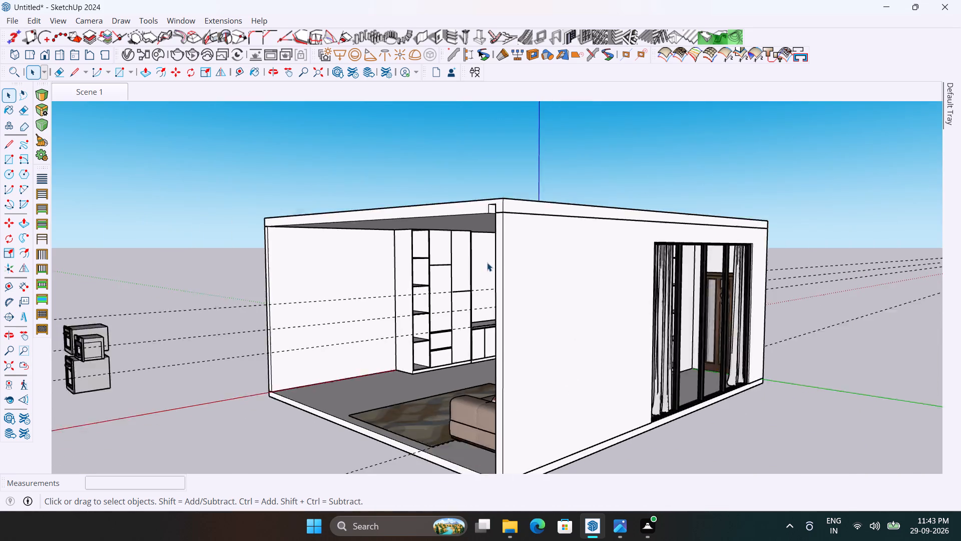
{"action": "left_click", "coordinate": [248, 240]}
Open the mirrored tall cabinet group and push the outer side face beside the open shelves 1/2" inward.
{"action": "scroll", "coordinate": [408, 347], "scroll_direction": "up", "scroll_amount": 5}
{"action": "middle_click_drag", "start_coordinate": [409, 347], "coordinate": [400, 355]}
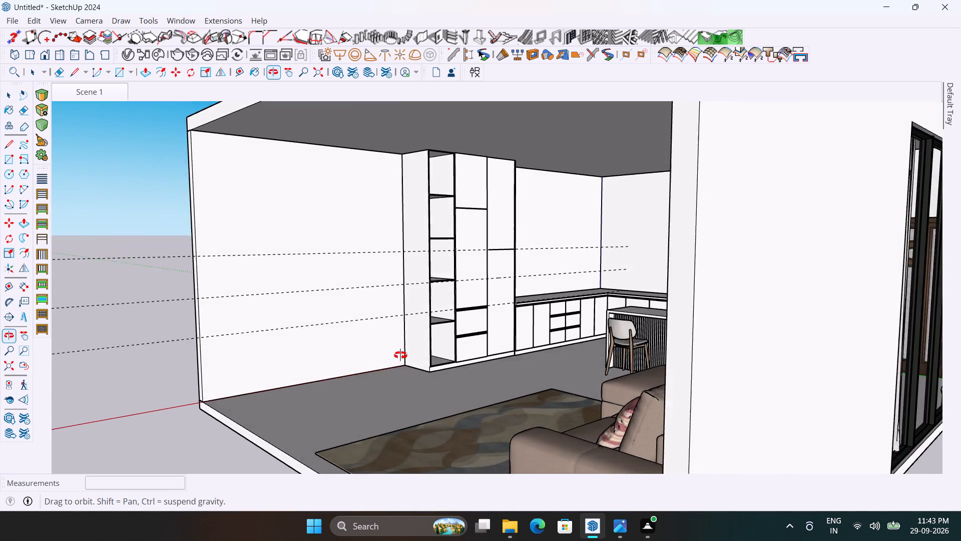
{"action": "middle_click_drag", "start_coordinate": [400, 355], "coordinate": [405, 363]}
{"action": "scroll", "coordinate": [413, 365], "scroll_direction": "up", "scroll_amount": 5}
{"action": "middle_click_drag", "start_coordinate": [412, 366], "coordinate": [407, 373]}
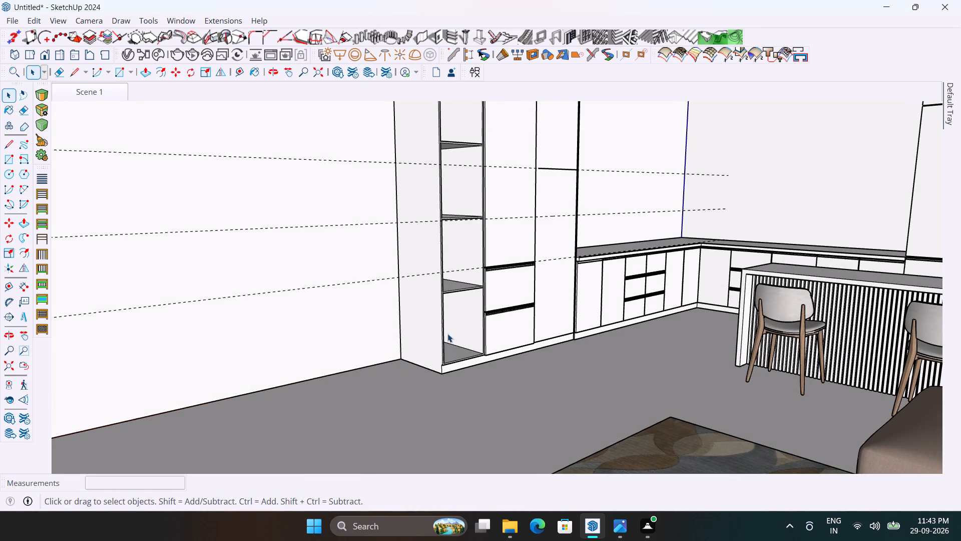
{"action": "double_click", "coordinate": [437, 333]}
{"action": "scroll", "coordinate": [437, 333], "scroll_direction": "up", "scroll_amount": 3}
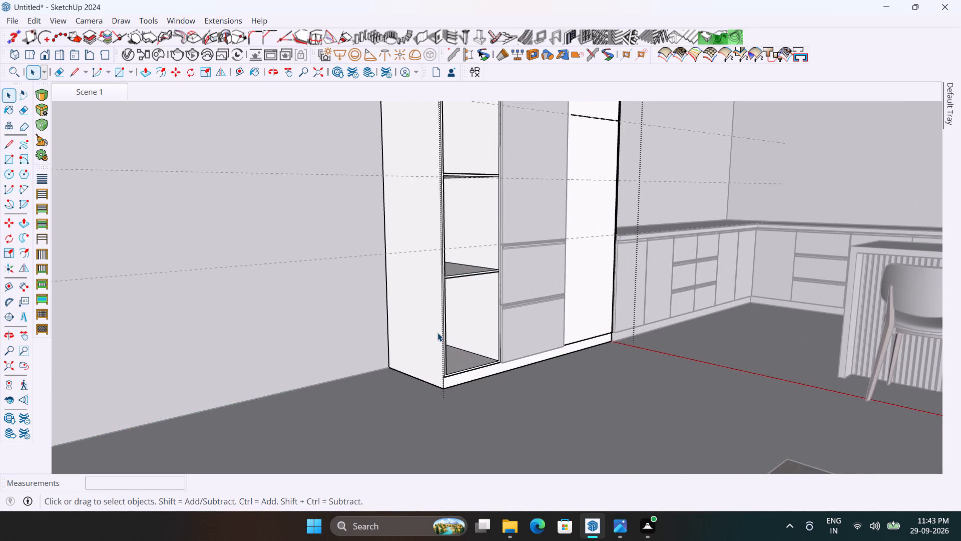
{"action": "key", "text": "p"}
{"action": "left_click", "coordinate": [434, 336]}
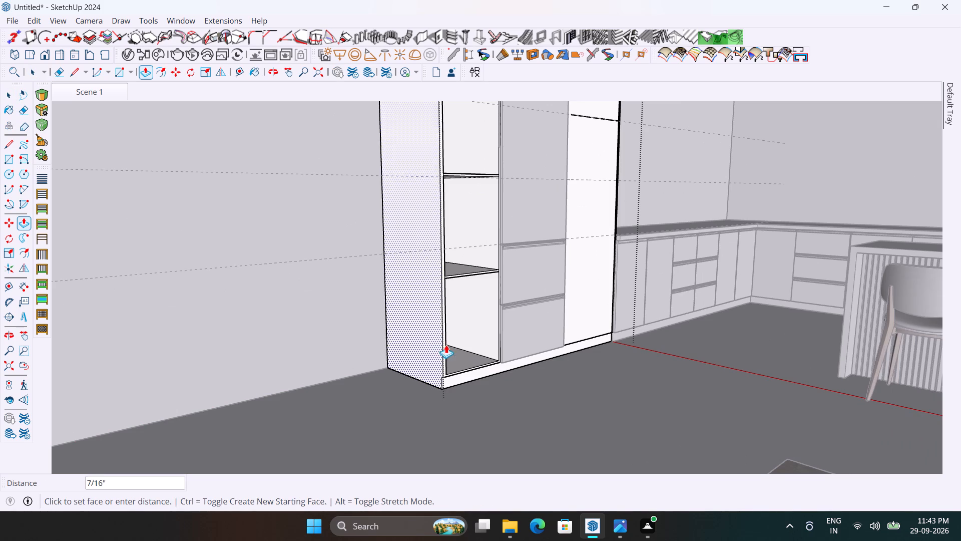
{"action": "scroll", "coordinate": [497, 363], "scroll_direction": "up", "scroll_amount": 4}
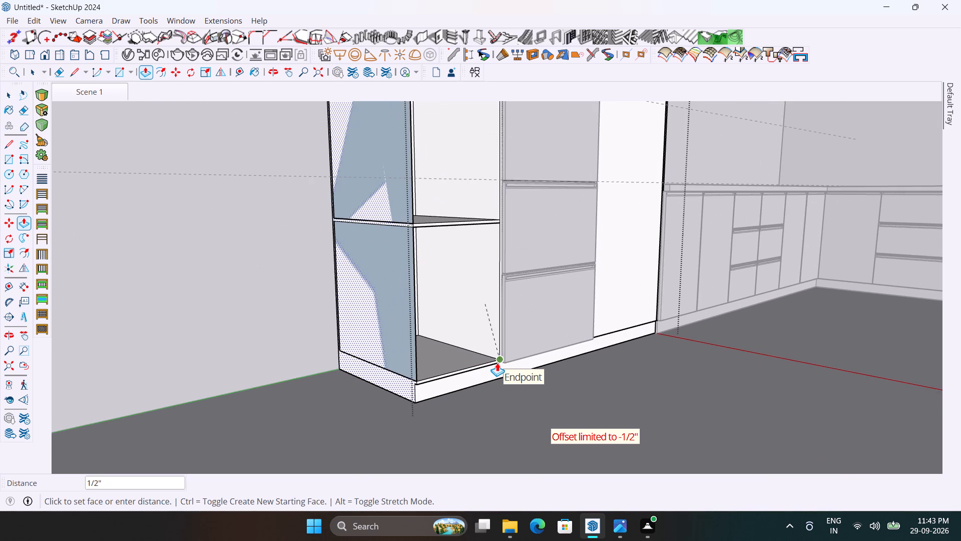
{"action": "scroll", "coordinate": [497, 363], "scroll_direction": "up", "scroll_amount": 3}
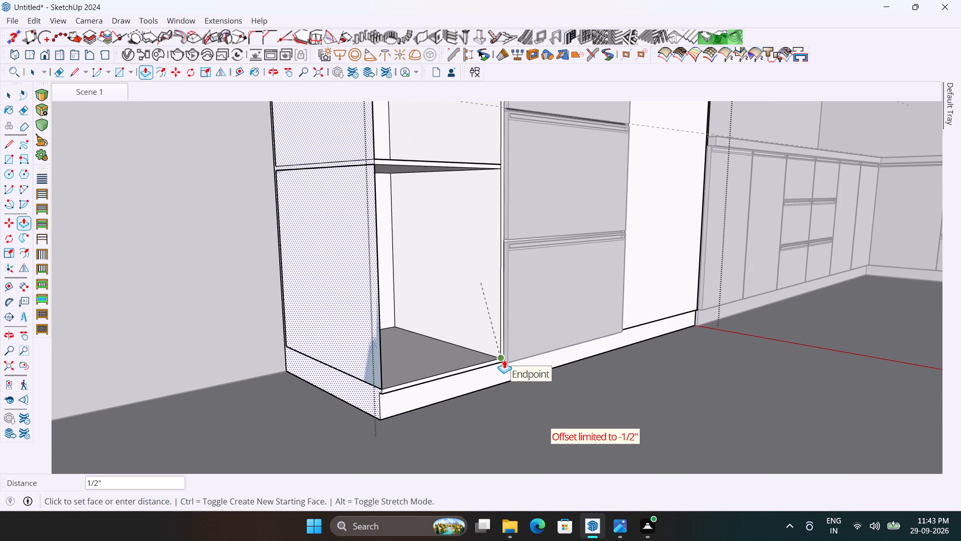
{"action": "left_click", "coordinate": [504, 360]}
{"action": "key", "text": "space"}
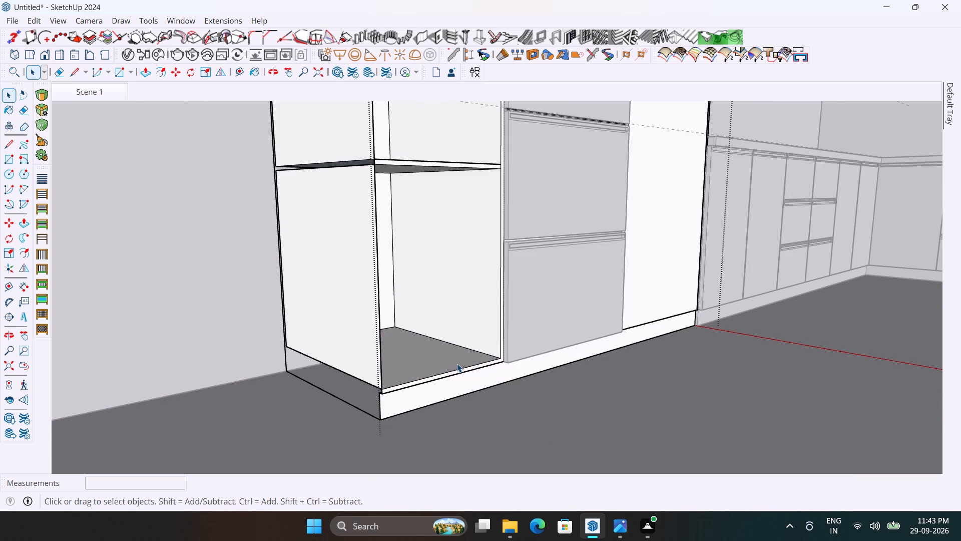
{"action": "middle_click_drag", "start_coordinate": [457, 364], "coordinate": [537, 344]}
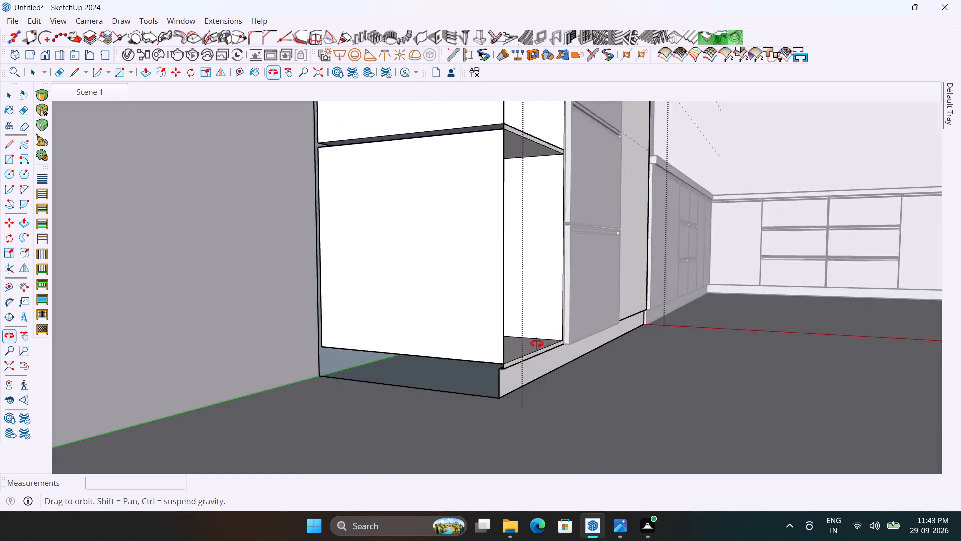
Undo the last 1/2" push of the outer side face beside the open shelves.
{"action": "middle_click_drag", "start_coordinate": [537, 344], "coordinate": [484, 362]}
{"action": "key", "text": "ctrl+z"}
{"action": "middle_click_drag", "start_coordinate": [467, 362], "coordinate": [444, 375]}
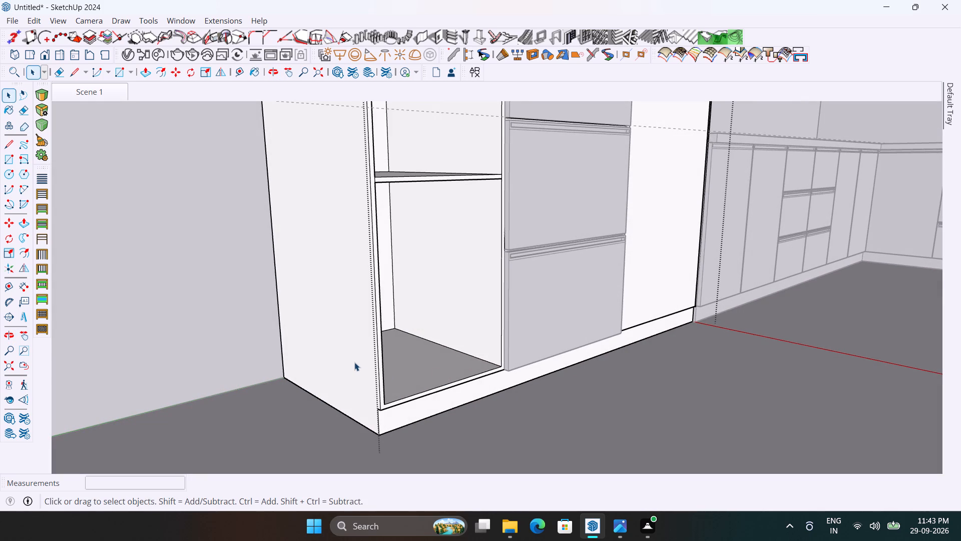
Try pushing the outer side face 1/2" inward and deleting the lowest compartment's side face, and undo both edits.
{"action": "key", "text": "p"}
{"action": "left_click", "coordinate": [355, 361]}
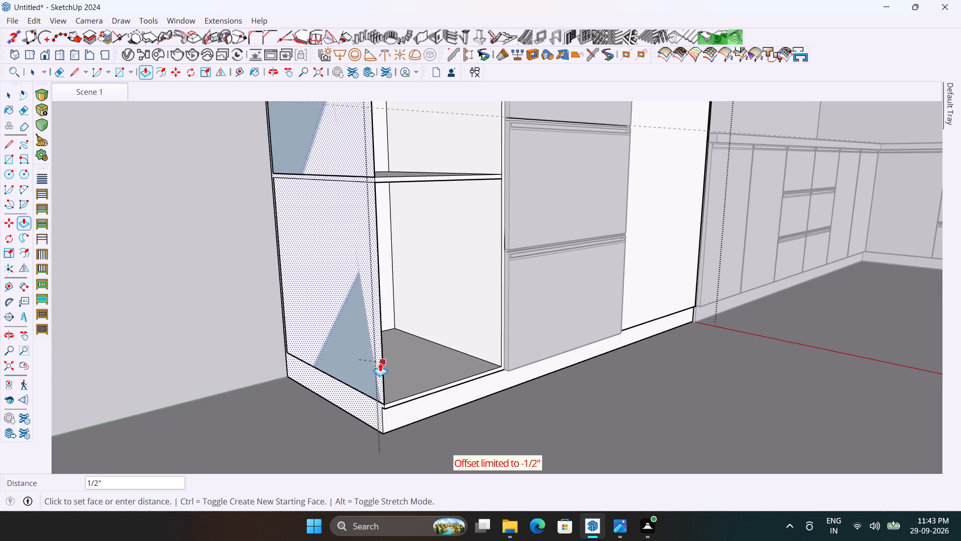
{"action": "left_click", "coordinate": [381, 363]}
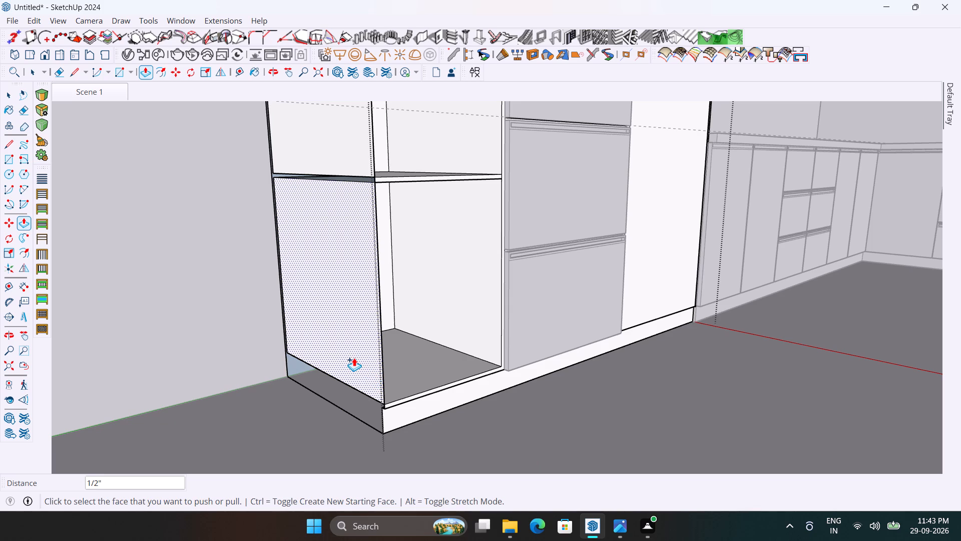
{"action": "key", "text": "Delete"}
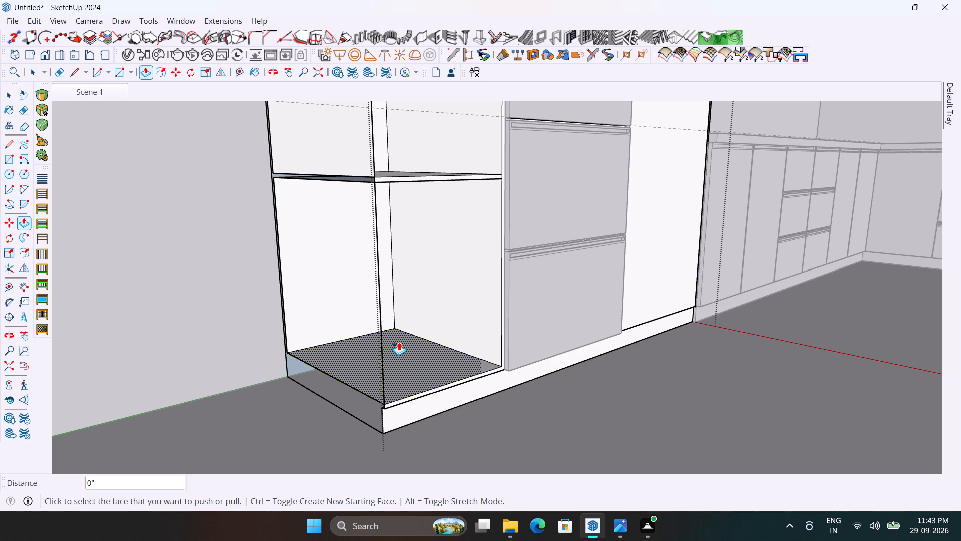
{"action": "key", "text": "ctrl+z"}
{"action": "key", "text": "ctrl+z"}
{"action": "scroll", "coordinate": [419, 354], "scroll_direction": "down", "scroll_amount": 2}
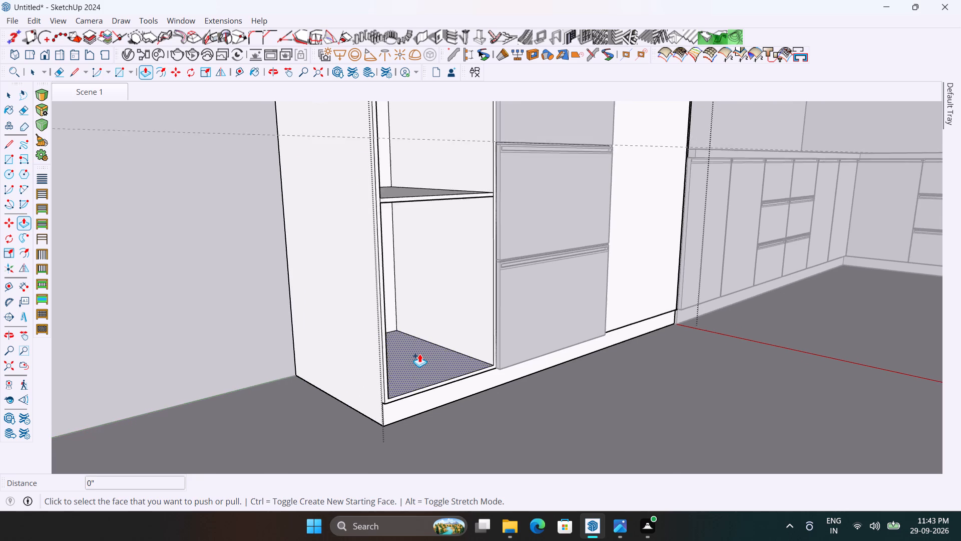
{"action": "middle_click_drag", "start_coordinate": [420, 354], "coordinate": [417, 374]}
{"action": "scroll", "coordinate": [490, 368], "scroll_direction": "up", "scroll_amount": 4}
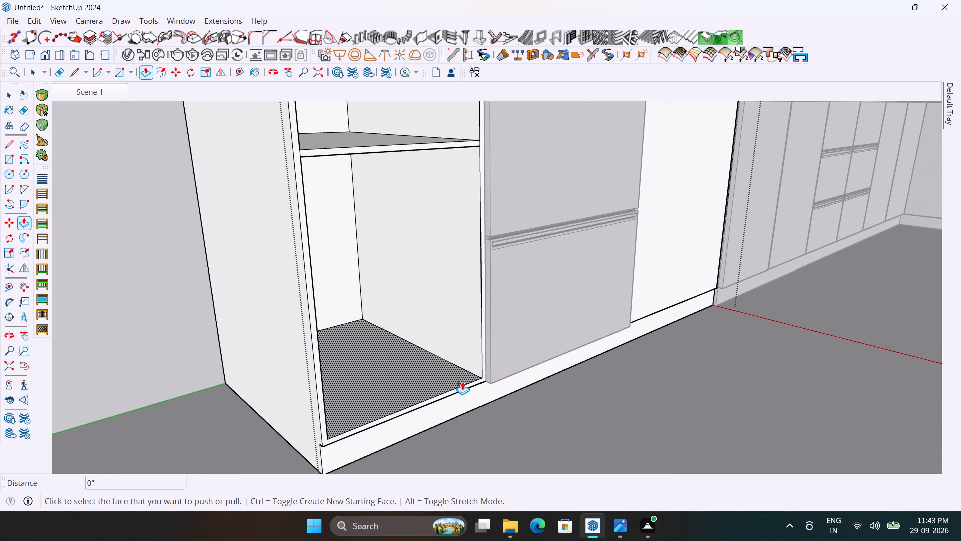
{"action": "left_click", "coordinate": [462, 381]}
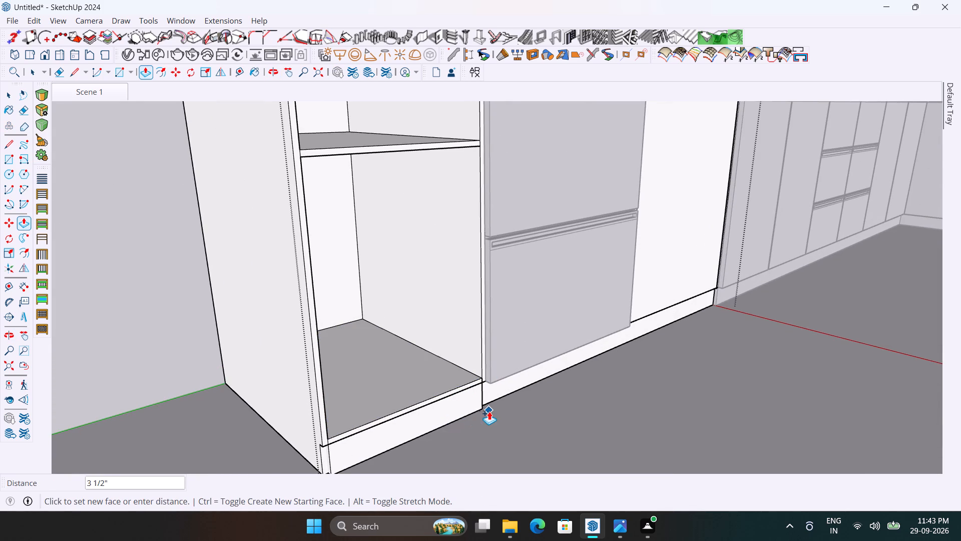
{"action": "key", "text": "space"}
Push the lowest open compartment's side face 1/2" toward the adjoining drawer fronts, through the partition's thickness.
{"action": "scroll", "coordinate": [471, 386], "scroll_direction": "up", "scroll_amount": 4}
{"action": "middle_click_drag", "start_coordinate": [471, 387], "coordinate": [418, 392]}
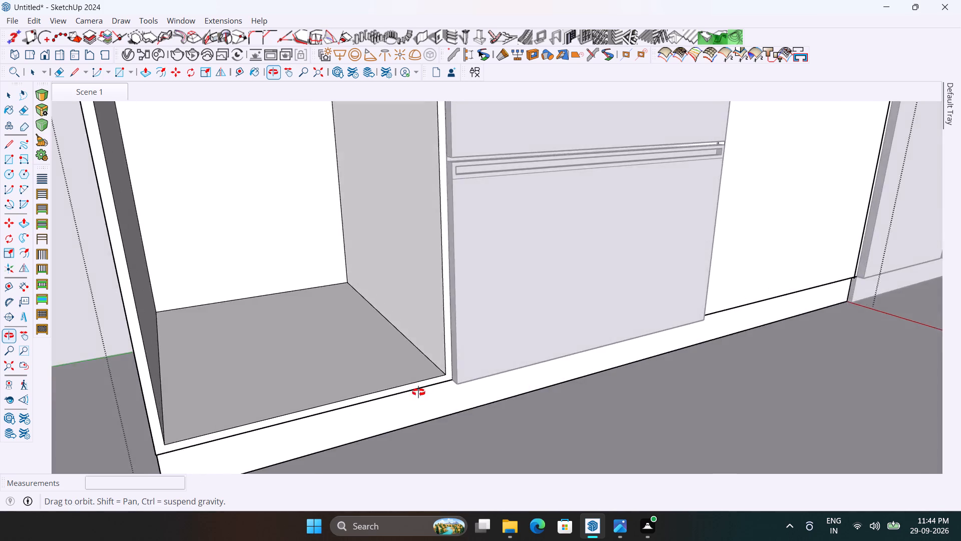
{"action": "middle_click_drag", "start_coordinate": [418, 392], "coordinate": [400, 373]}
{"action": "scroll", "coordinate": [422, 365], "scroll_direction": "up", "scroll_amount": 4}
{"action": "scroll", "coordinate": [448, 357], "scroll_direction": "down", "scroll_amount": 6}
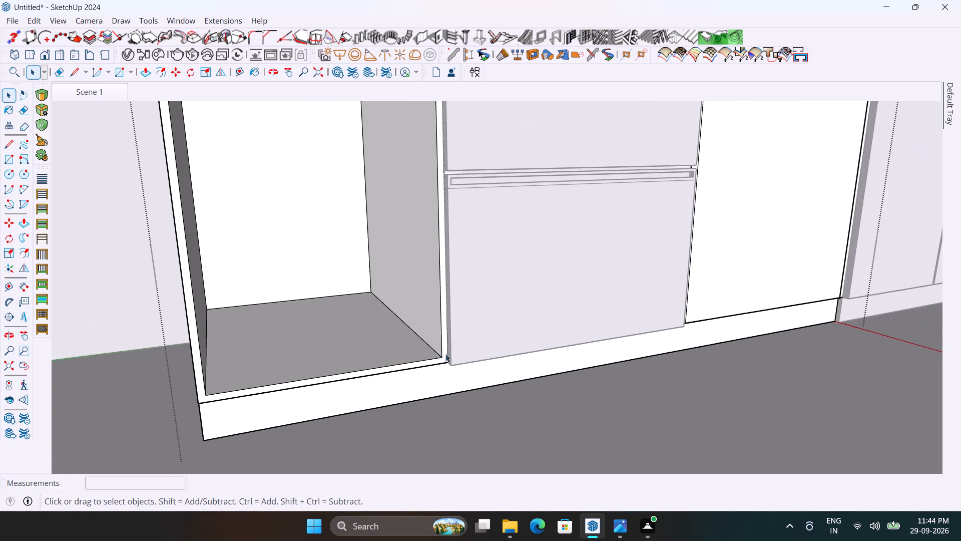
{"action": "scroll", "coordinate": [443, 350], "scroll_direction": "up", "scroll_amount": 4}
{"action": "key", "text": "p"}
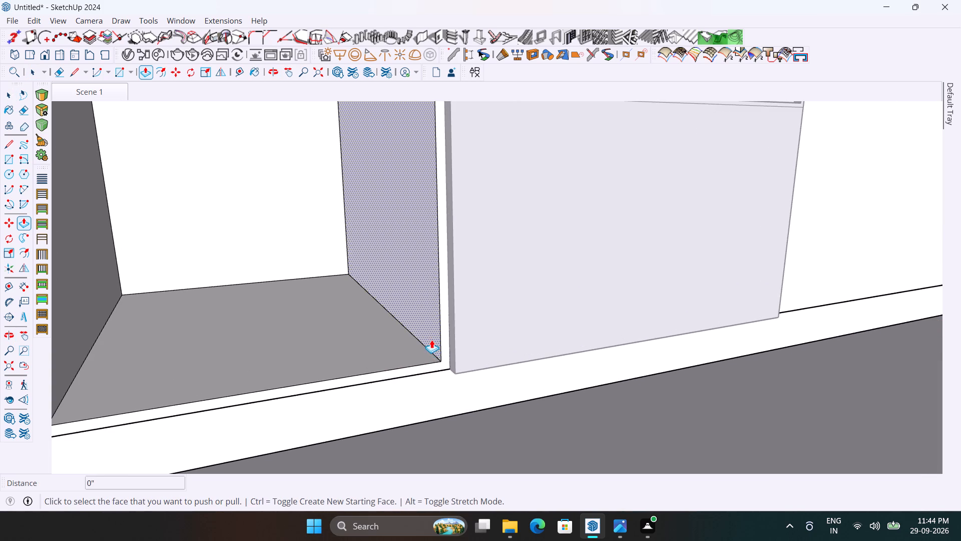
{"action": "left_click", "coordinate": [431, 340]}
{"action": "left_click", "coordinate": [449, 369]}
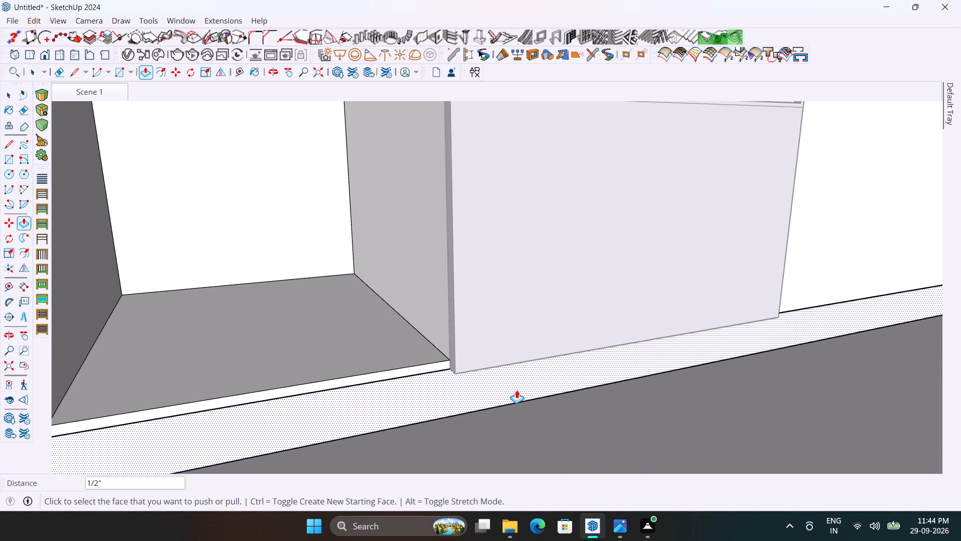
Repeat the 1/2" push on the same partition-side faces of the open compartments above.
{"action": "scroll", "coordinate": [518, 390], "scroll_direction": "down", "scroll_amount": 11}
{"action": "double_click", "coordinate": [483, 224]}
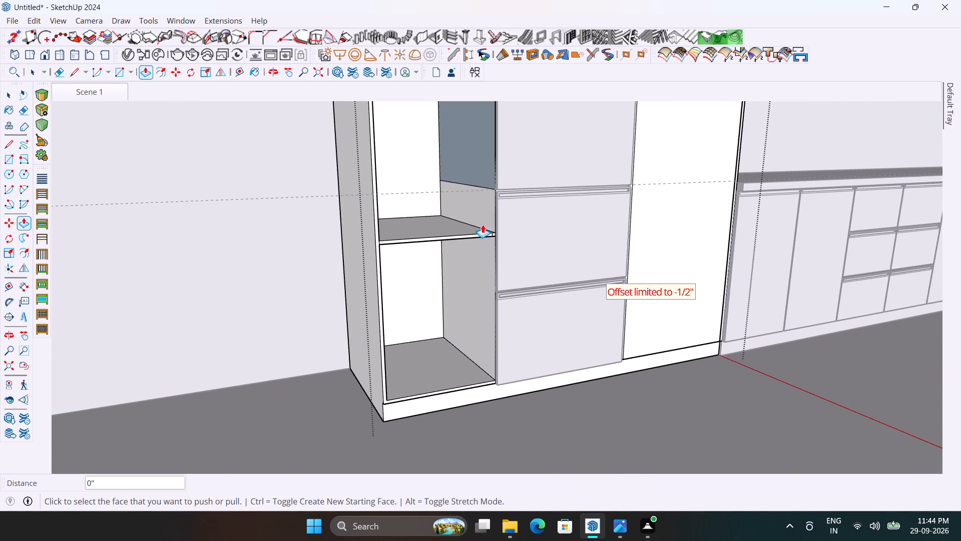
{"action": "scroll", "coordinate": [515, 338], "scroll_direction": "down", "scroll_amount": 8}
{"action": "scroll", "coordinate": [483, 176], "scroll_direction": "up", "scroll_amount": 2}
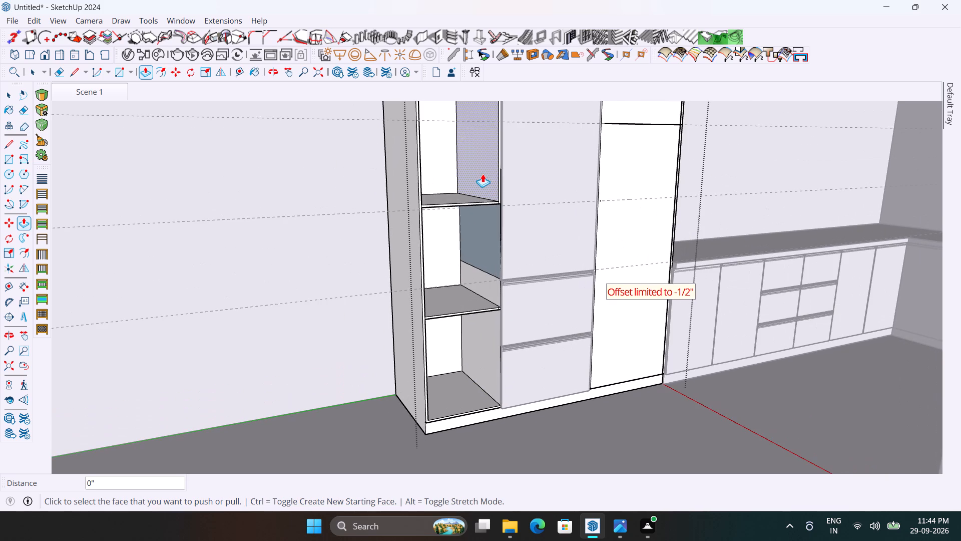
{"action": "double_click", "coordinate": [483, 174]}
{"action": "scroll", "coordinate": [511, 386], "scroll_direction": "down", "scroll_amount": 4}
{"action": "double_click", "coordinate": [487, 161]}
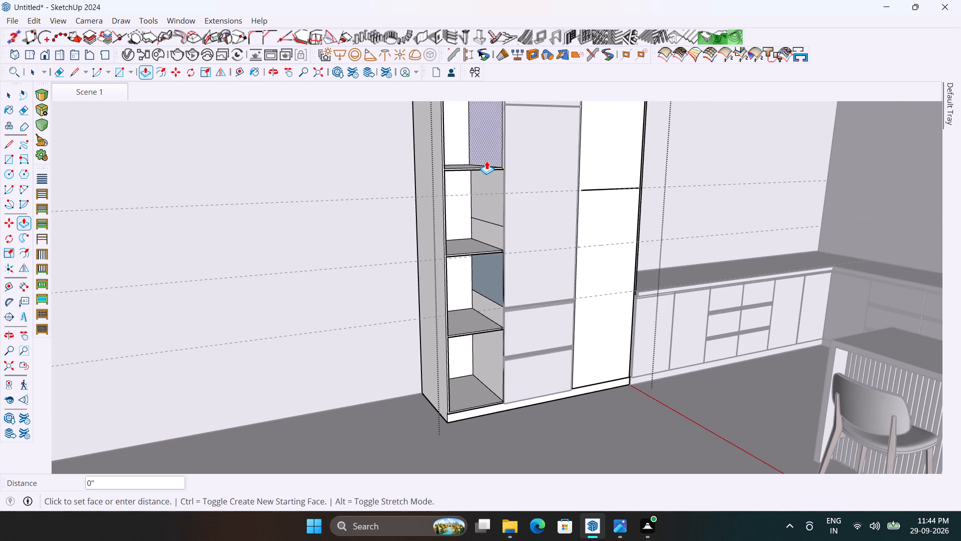
{"action": "scroll", "coordinate": [481, 345], "scroll_direction": "down", "scroll_amount": 3}
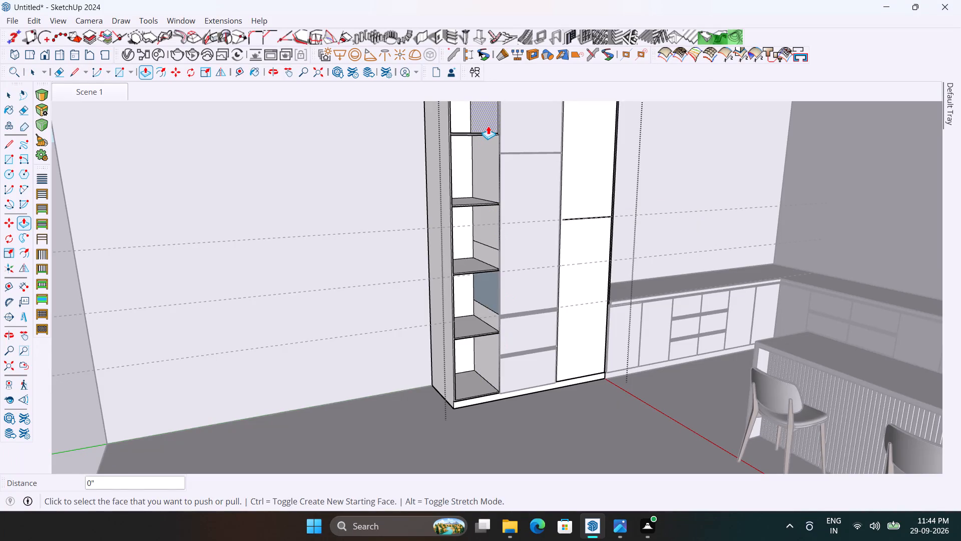
{"action": "double_click", "coordinate": [488, 126]}
{"action": "scroll", "coordinate": [491, 276], "scroll_direction": "down", "scroll_amount": 4}
{"action": "key", "text": "space"}
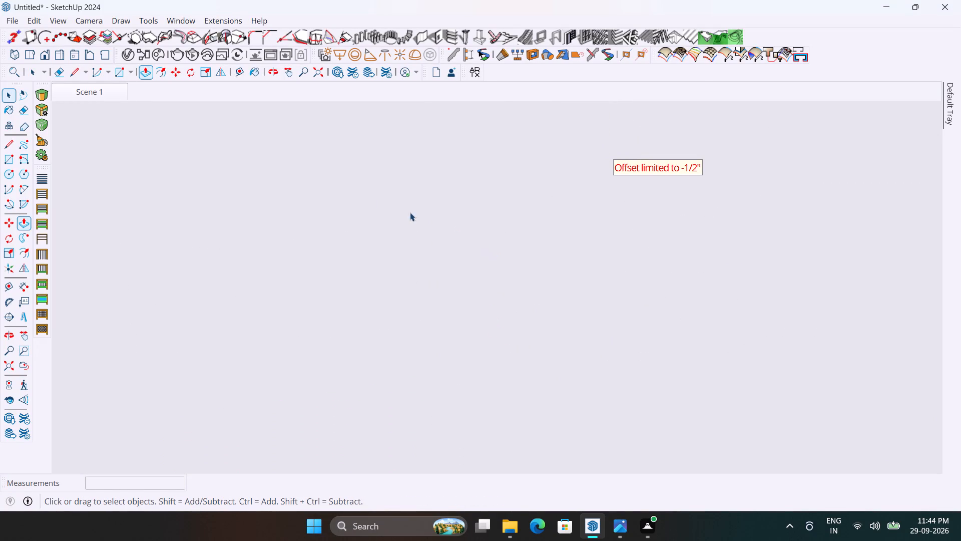
Return to the Scene 1 view and push the underside of the open-shelf end's top panel 1/2" up to remove its thickness.
{"action": "left_click", "coordinate": [123, 94]}
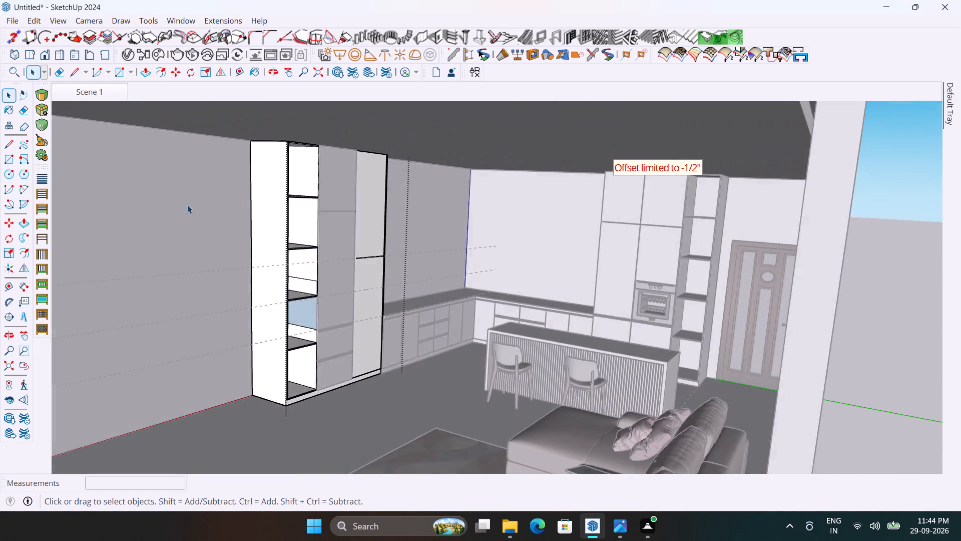
{"action": "scroll", "coordinate": [184, 185], "scroll_direction": "up", "scroll_amount": 9}
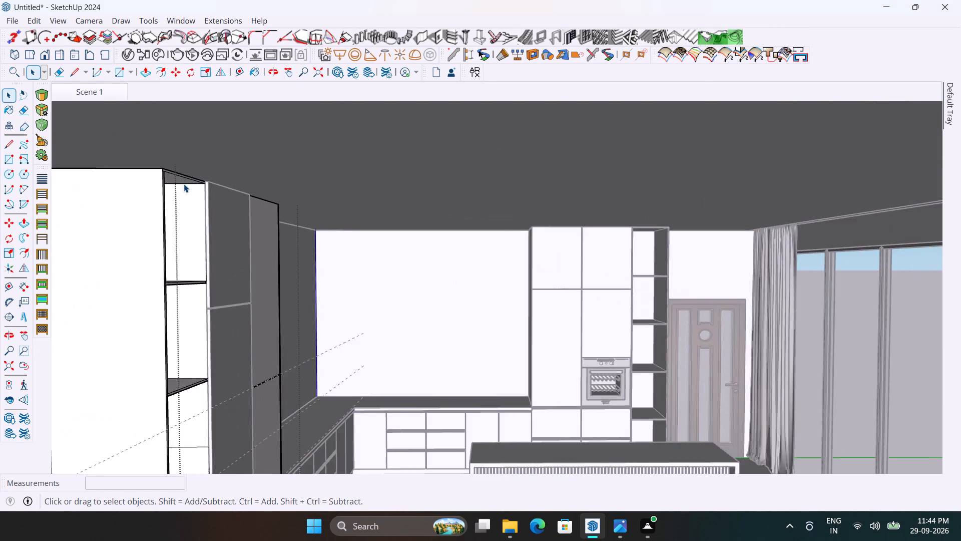
{"action": "scroll", "coordinate": [184, 184], "scroll_direction": "up", "scroll_amount": 9}
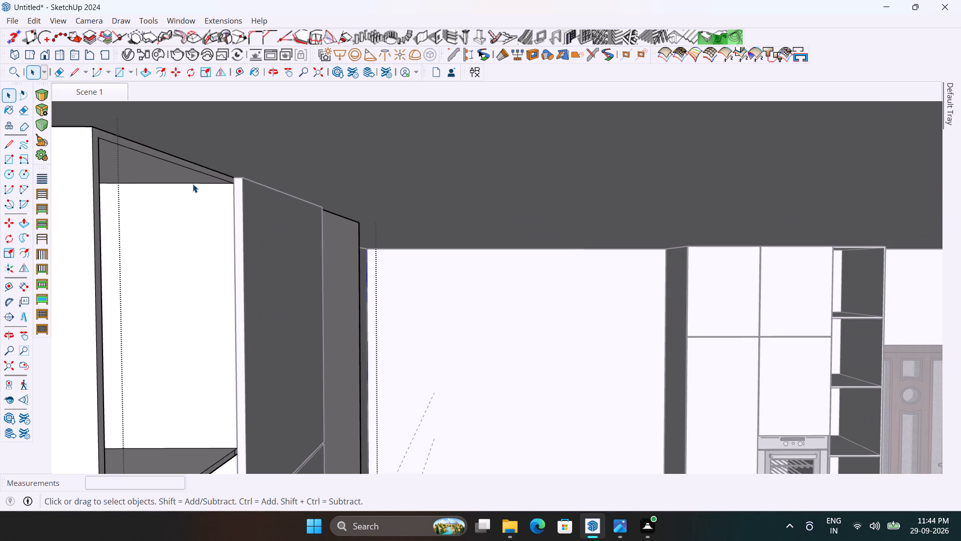
{"action": "key", "text": "p"}
{"action": "scroll", "coordinate": [193, 184], "scroll_direction": "up", "scroll_amount": 3}
{"action": "left_click", "coordinate": [201, 177]}
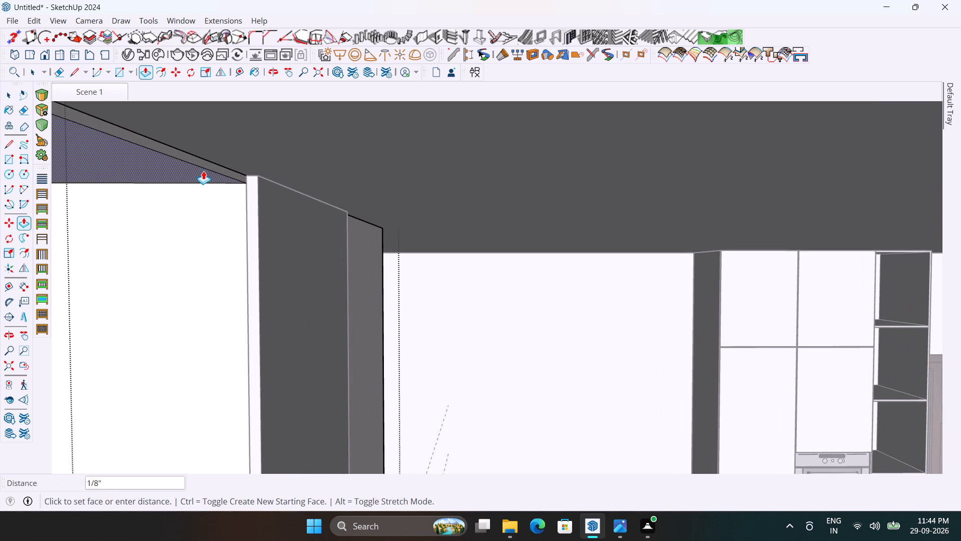
{"action": "left_click", "coordinate": [203, 163]}
Examine the open-shelf end and the whole room from the Scene 1 view and from outside.
{"action": "scroll", "coordinate": [309, 153], "scroll_direction": "down", "scroll_amount": 7}
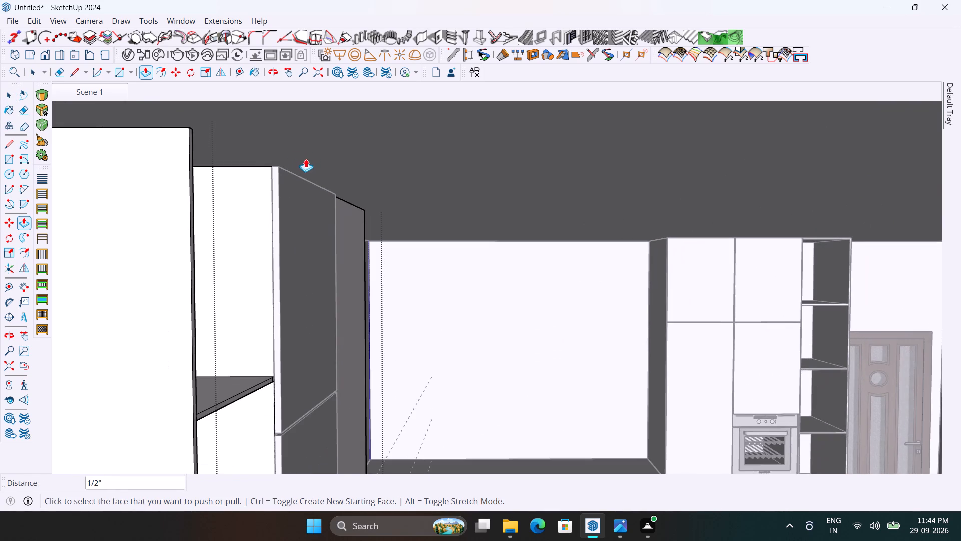
{"action": "middle_click_drag", "start_coordinate": [340, 243], "coordinate": [195, 211]}
{"action": "scroll", "coordinate": [308, 246], "scroll_direction": "down", "scroll_amount": 4}
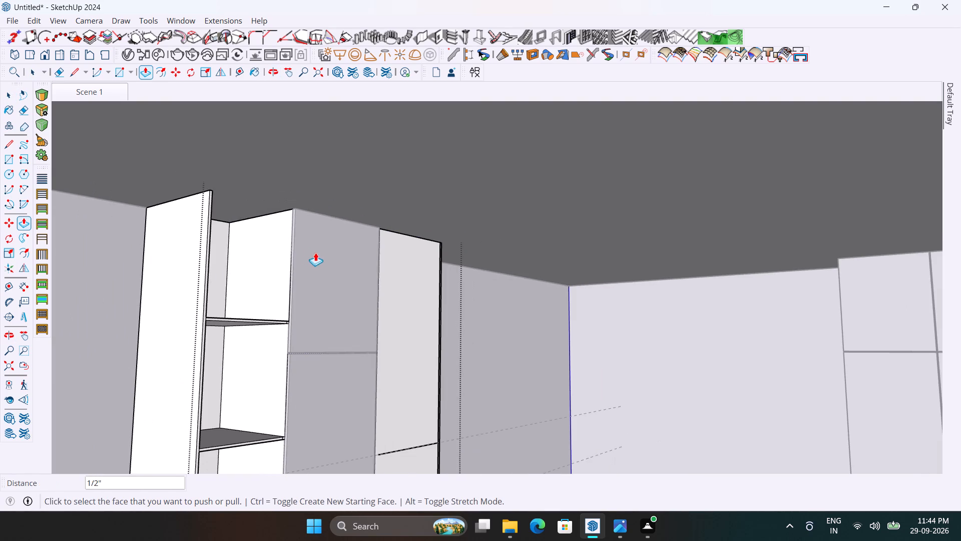
{"action": "middle_click_drag", "start_coordinate": [334, 288], "coordinate": [272, 293]}
{"action": "scroll", "coordinate": [291, 308], "scroll_direction": "down", "scroll_amount": 5}
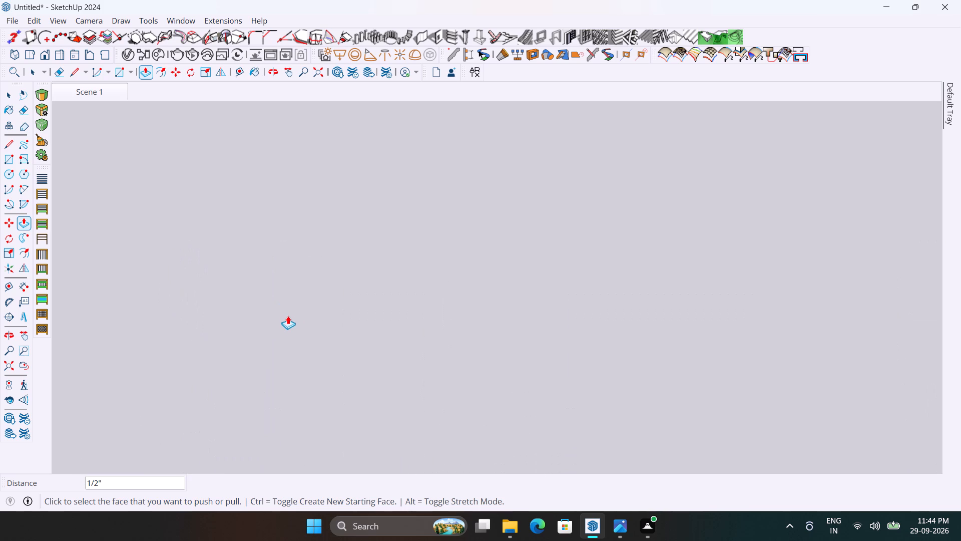
{"action": "scroll", "coordinate": [288, 316], "scroll_direction": "up", "scroll_amount": 1}
{"action": "key", "text": "space"}
{"action": "left_click", "coordinate": [120, 97]}
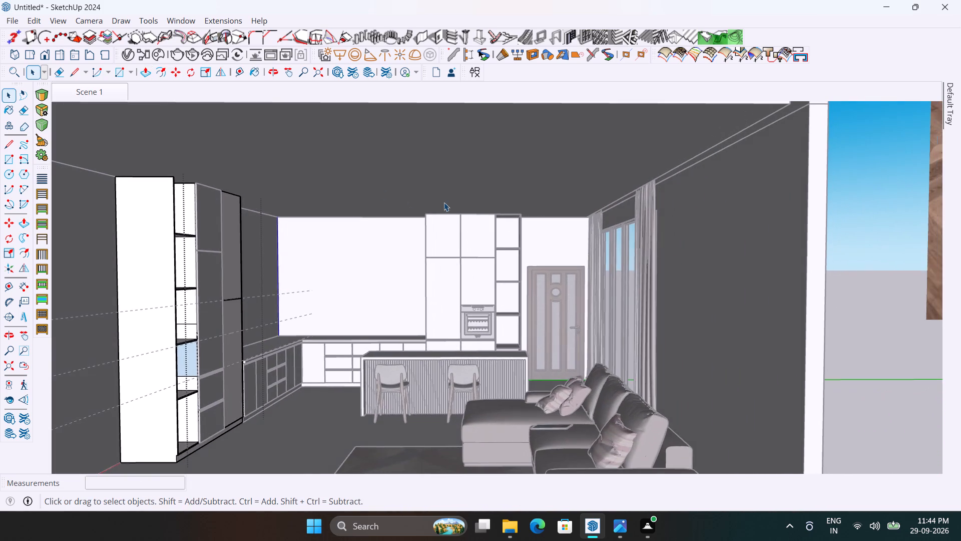
{"action": "scroll", "coordinate": [447, 205], "scroll_direction": "down", "scroll_amount": 3}
{"action": "middle_click_drag", "start_coordinate": [455, 270], "coordinate": [367, 305]}
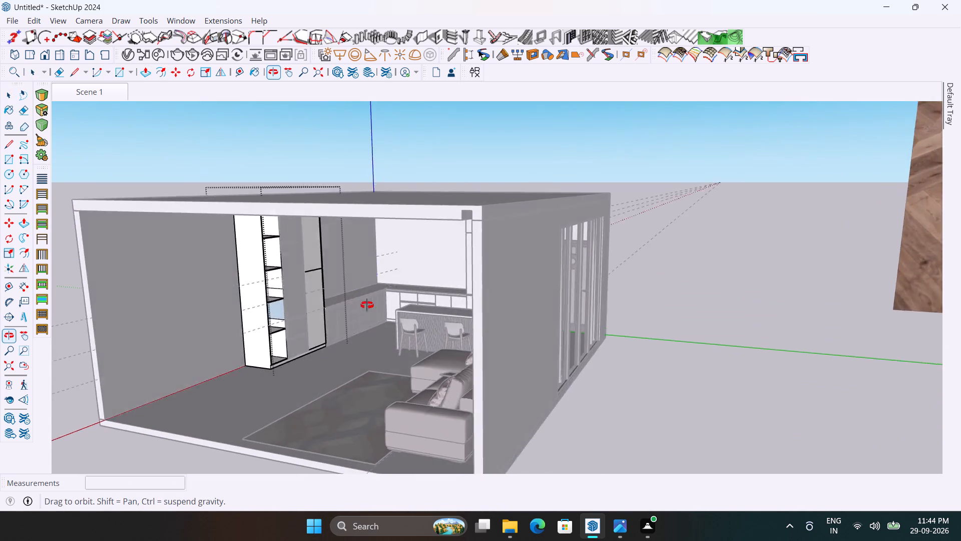
{"action": "middle_click_drag", "start_coordinate": [367, 305], "coordinate": [345, 306]}
Remove the uppermost open shelf by pushing its top face 1/2" down through its thickness.
{"action": "scroll", "coordinate": [278, 223], "scroll_direction": "up", "scroll_amount": 8}
{"action": "middle_click_drag", "start_coordinate": [291, 254], "coordinate": [257, 243]}
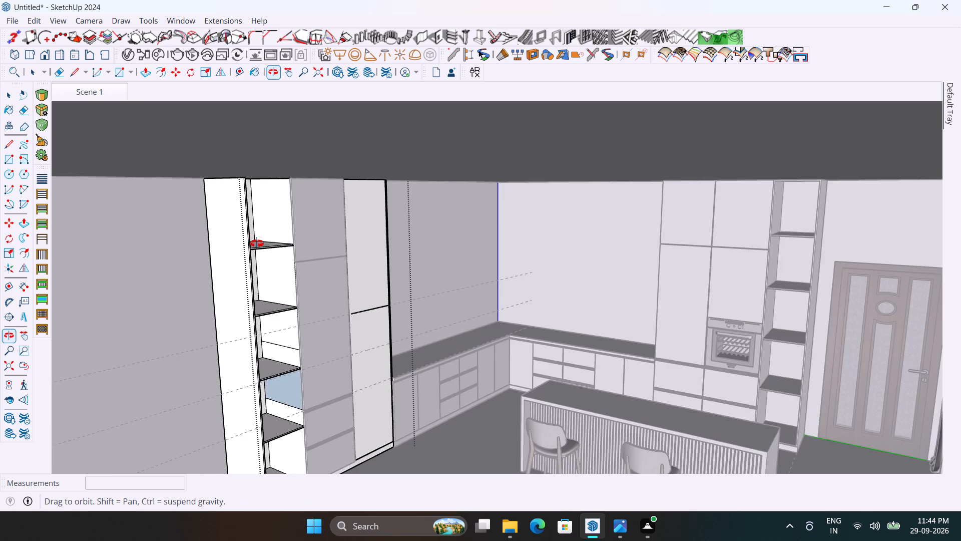
{"action": "middle_click_drag", "start_coordinate": [257, 243], "coordinate": [255, 227]}
{"action": "scroll", "coordinate": [268, 224], "scroll_direction": "up", "scroll_amount": 6}
{"action": "middle_click_drag", "start_coordinate": [271, 225], "coordinate": [244, 256]}
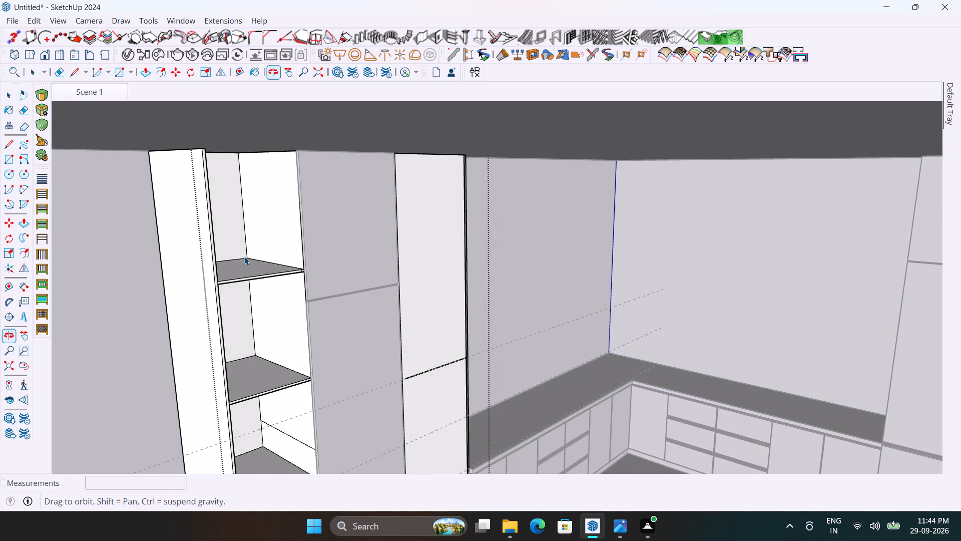
{"action": "middle_click_drag", "start_coordinate": [244, 256], "coordinate": [245, 256]}
{"action": "scroll", "coordinate": [248, 262], "scroll_direction": "up", "scroll_amount": 5}
{"action": "middle_click_drag", "start_coordinate": [250, 266], "coordinate": [219, 274]}
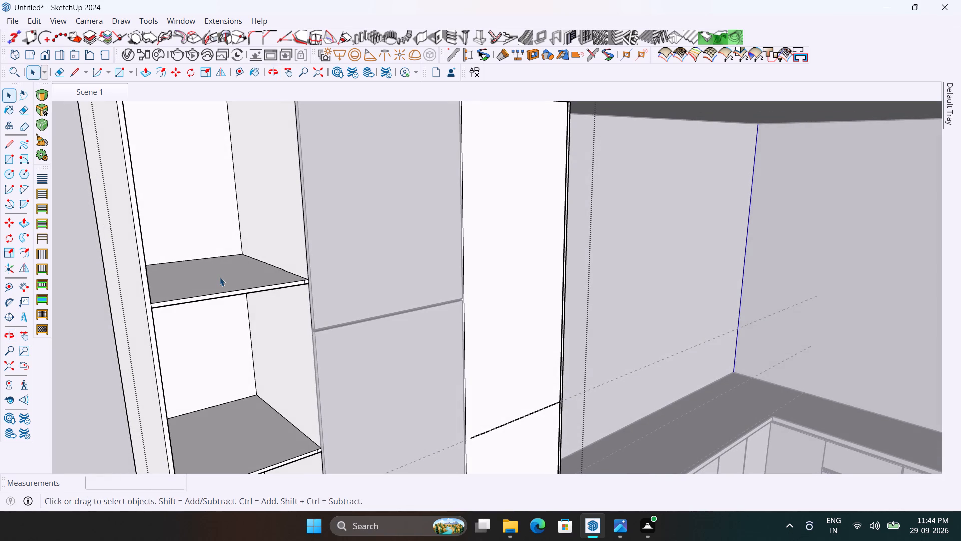
{"action": "key", "text": "p"}
{"action": "left_click", "coordinate": [217, 285]}
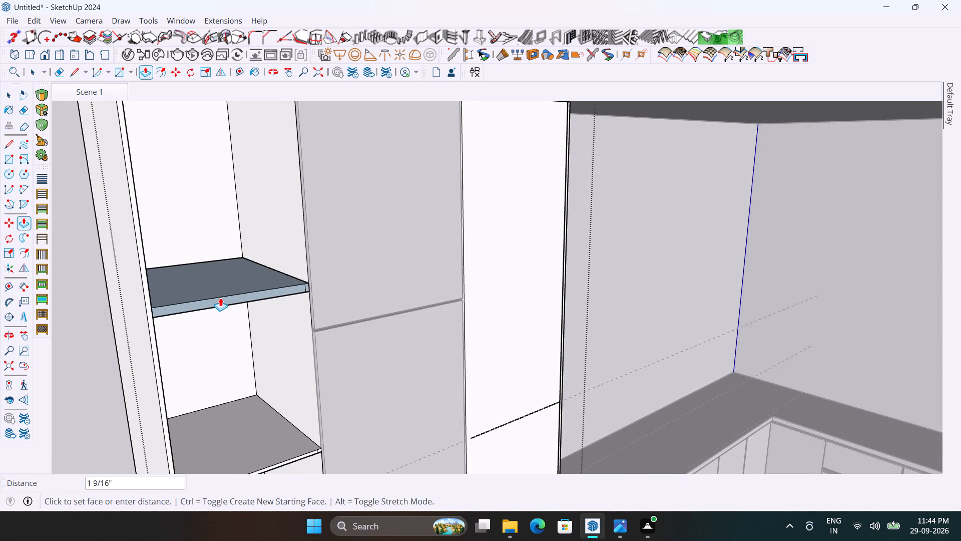
{"action": "key", "text": "Escape"}
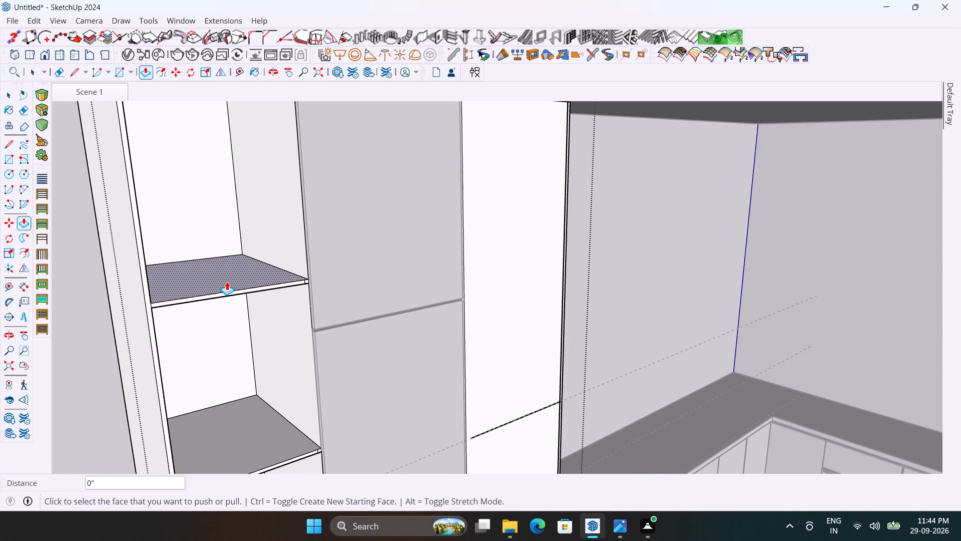
{"action": "left_click", "coordinate": [227, 282]}
{"action": "left_click", "coordinate": [181, 305]}
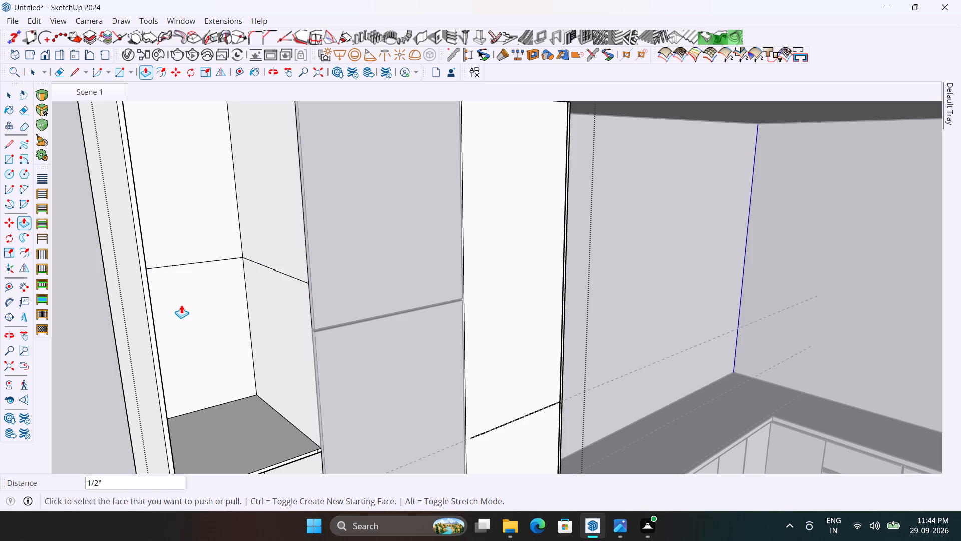
Remove the second open shelf from the top by pushing its top face 1/2" down.
{"action": "scroll", "coordinate": [244, 251], "scroll_direction": "down", "scroll_amount": 2}
{"action": "scroll", "coordinate": [273, 416], "scroll_direction": "up", "scroll_amount": 6}
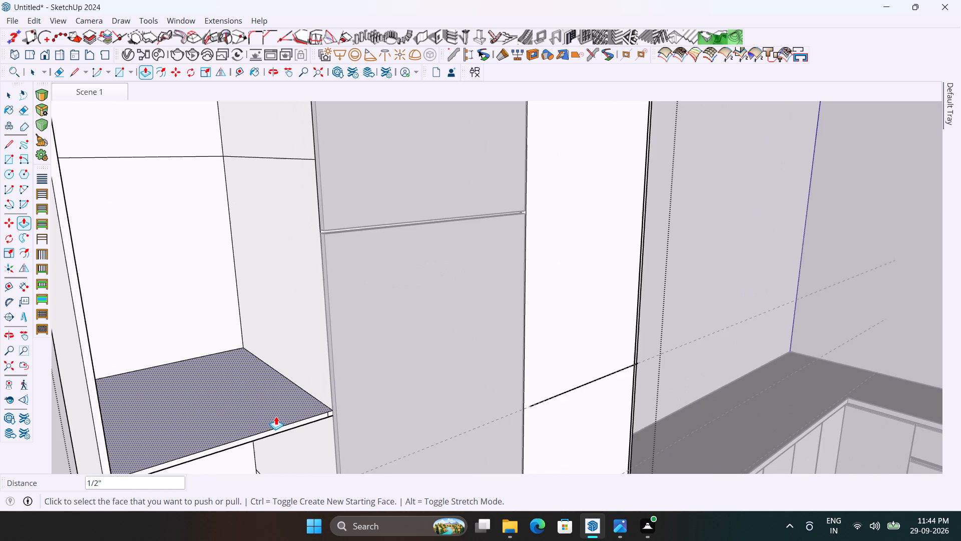
{"action": "left_click", "coordinate": [278, 415]}
{"action": "left_click", "coordinate": [272, 433]}
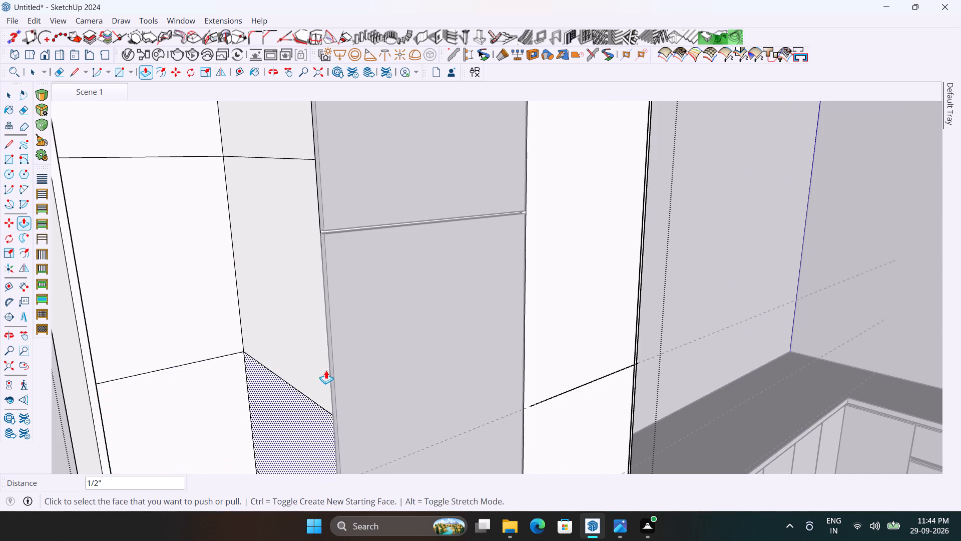
Remove the third open shelf from the top by pushing its top face 1/2" down through its thickness.
{"action": "scroll", "coordinate": [349, 289], "scroll_direction": "down", "scroll_amount": 5}
{"action": "scroll", "coordinate": [304, 205], "scroll_direction": "down", "scroll_amount": 3}
{"action": "scroll", "coordinate": [320, 415], "scroll_direction": "up", "scroll_amount": 4}
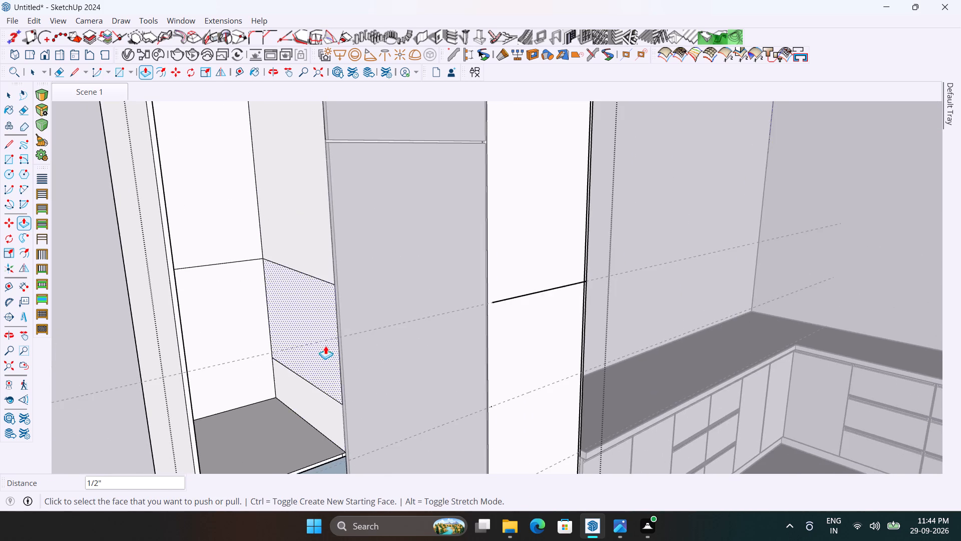
{"action": "middle_click_drag", "start_coordinate": [325, 341], "coordinate": [327, 303]}
{"action": "scroll", "coordinate": [350, 263], "scroll_direction": "down", "scroll_amount": 4}
{"action": "scroll", "coordinate": [322, 348], "scroll_direction": "up", "scroll_amount": 7}
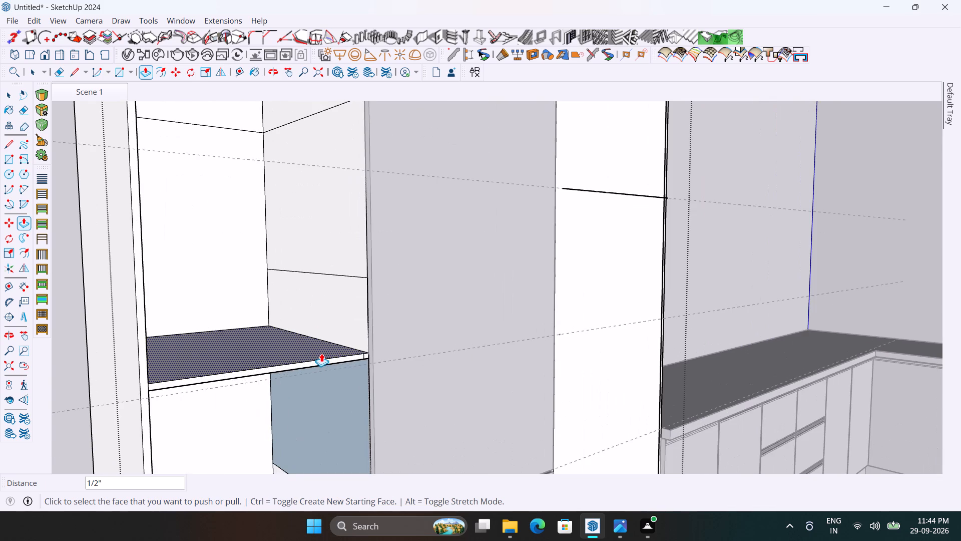
{"action": "left_click", "coordinate": [321, 352]}
{"action": "left_click", "coordinate": [309, 367]}
Remove the lowest remaining open shelf by pushing its top face 1/2" down through its thickness.
{"action": "scroll", "coordinate": [287, 220], "scroll_direction": "down", "scroll_amount": 9}
{"action": "scroll", "coordinate": [292, 394], "scroll_direction": "up", "scroll_amount": 3}
{"action": "left_click", "coordinate": [292, 397]}
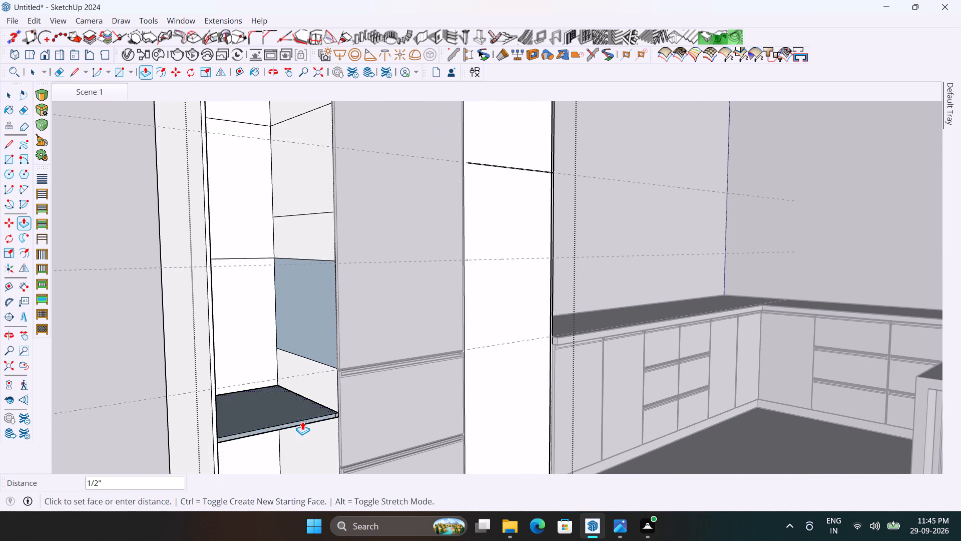
{"action": "left_click", "coordinate": [303, 422]}
Return to the Scene 1 view and erase the upper leftover shelf lines inside the cabinet's open end.
{"action": "scroll", "coordinate": [292, 316], "scroll_direction": "down", "scroll_amount": 10}
{"action": "scroll", "coordinate": [317, 262], "scroll_direction": "down", "scroll_amount": 3}
{"action": "key", "text": "c"}
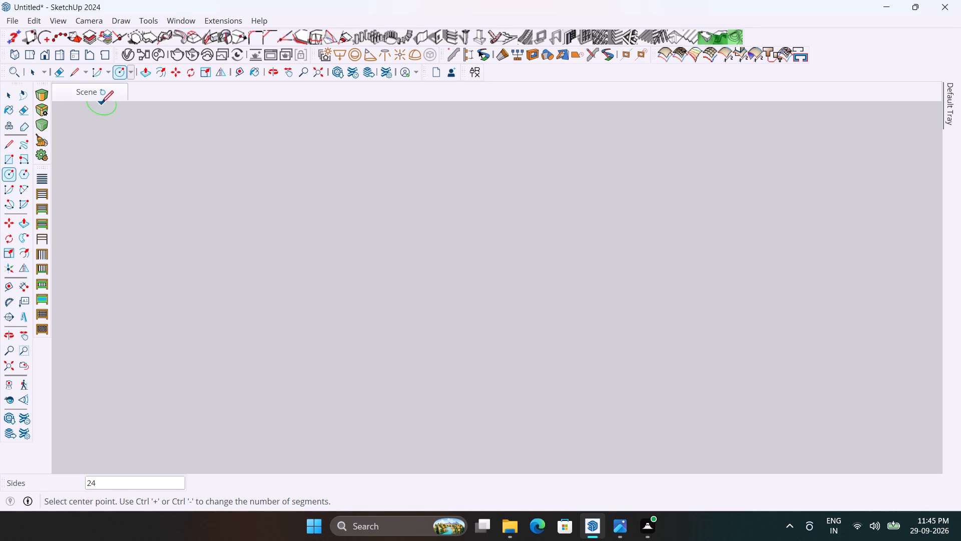
{"action": "key", "text": "v"}
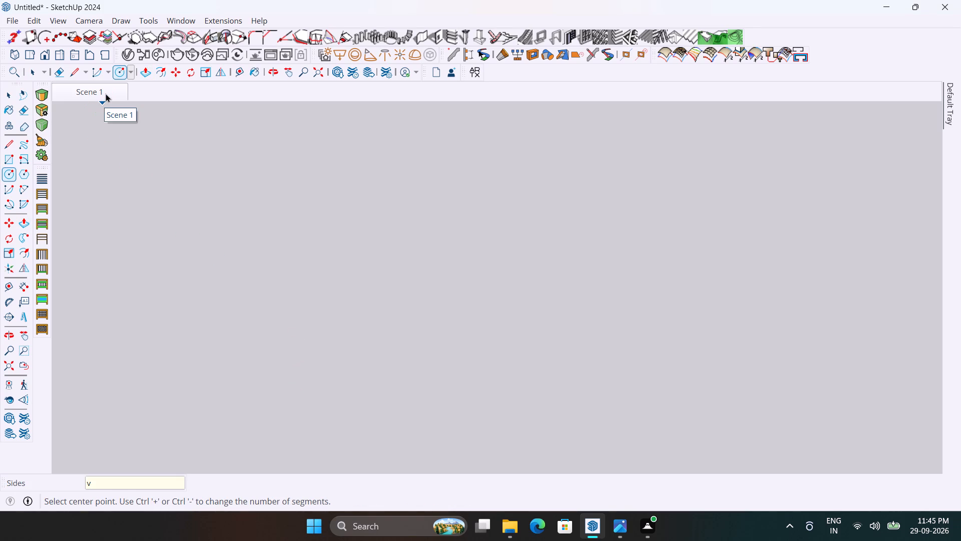
{"action": "key", "text": "space"}
{"action": "left_click", "coordinate": [105, 93]}
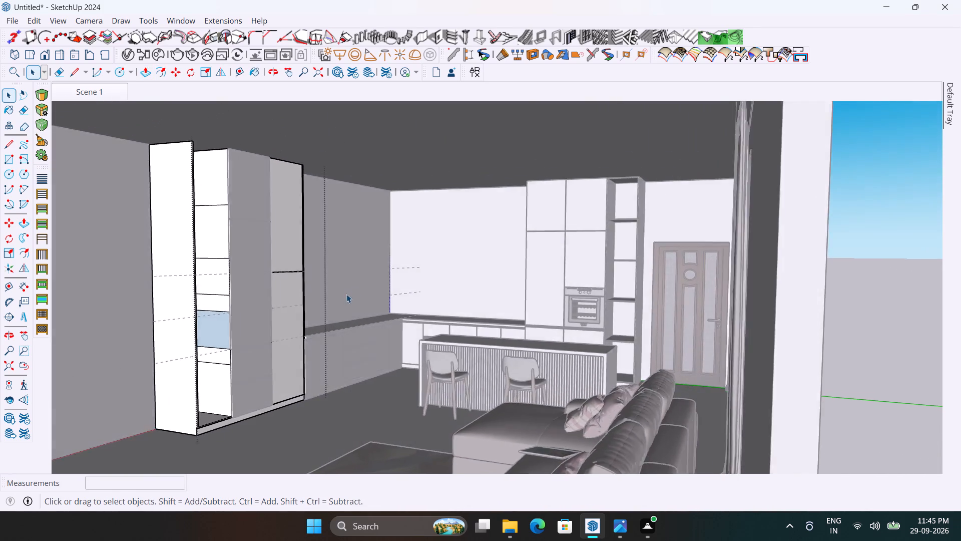
{"action": "scroll", "coordinate": [431, 289], "scroll_direction": "down", "scroll_amount": 3}
{"action": "middle_click_drag", "start_coordinate": [410, 325], "coordinate": [374, 345]}
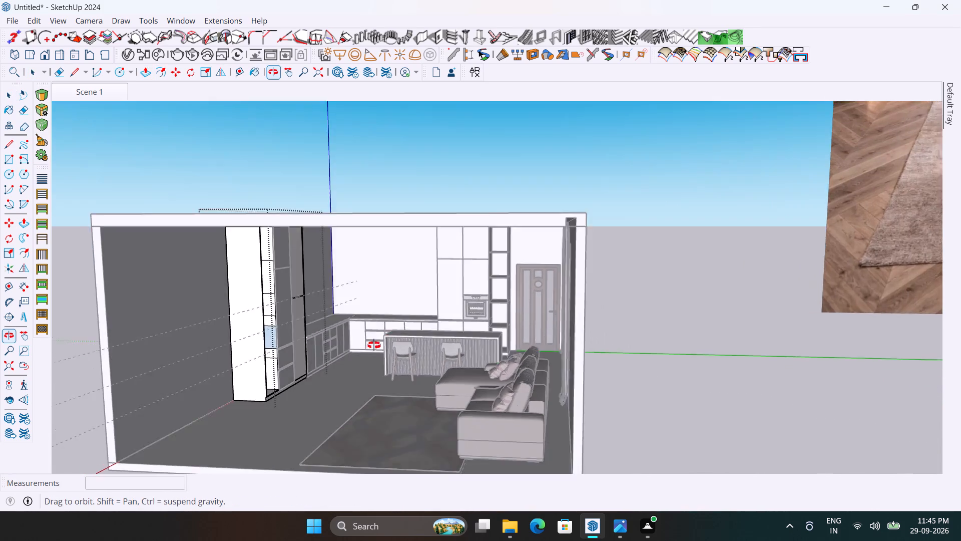
{"action": "middle_click_drag", "start_coordinate": [374, 345], "coordinate": [371, 346]}
{"action": "scroll", "coordinate": [365, 341], "scroll_direction": "down", "scroll_amount": 1}
{"action": "scroll", "coordinate": [296, 278], "scroll_direction": "up", "scroll_amount": 8}
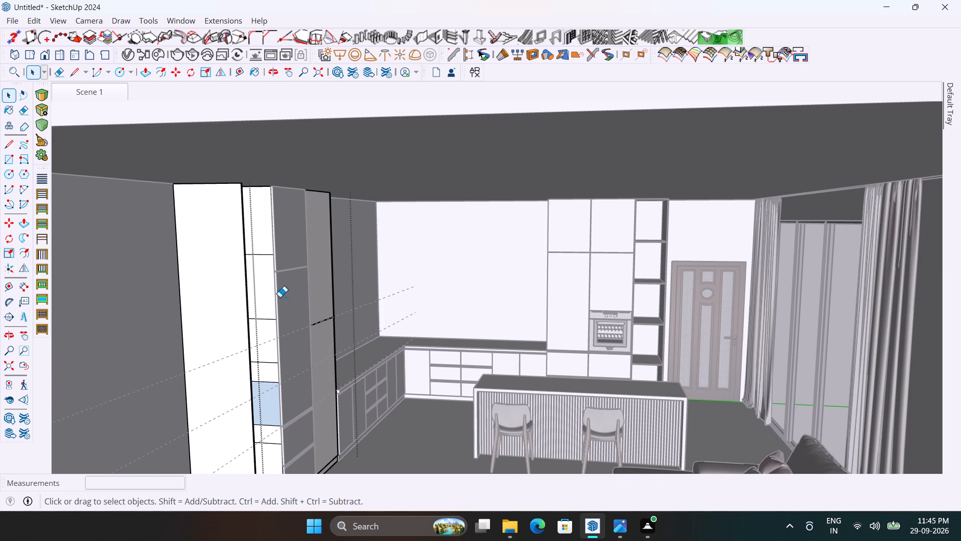
{"action": "key", "text": "e"}
{"action": "scroll", "coordinate": [265, 300], "scroll_direction": "up", "scroll_amount": 2}
{"action": "left_click_drag", "start_coordinate": [260, 216], "coordinate": [270, 324]}
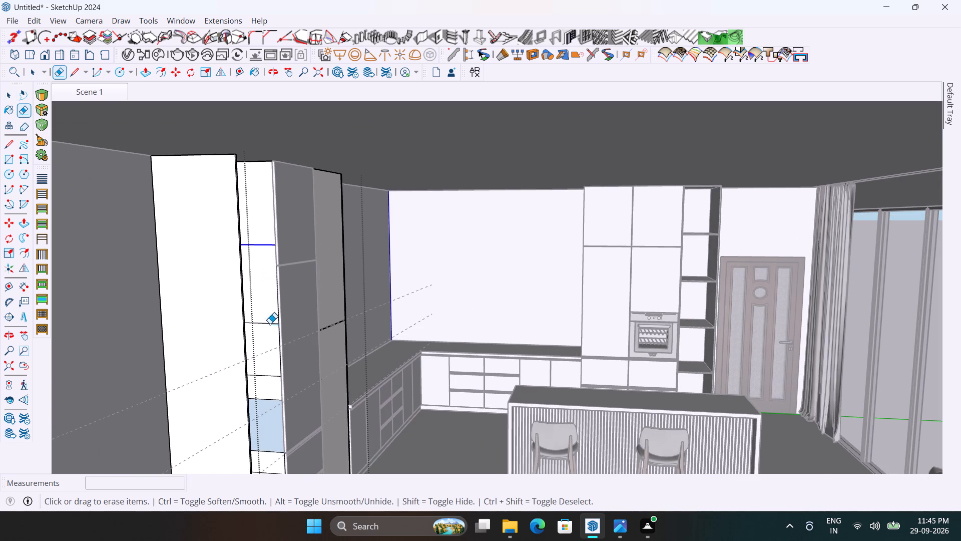
{"action": "left_click_drag", "start_coordinate": [270, 324], "coordinate": [269, 346]}
Erase the leftover shelf lines just above and below the blue section inside the open end.
{"action": "scroll", "coordinate": [339, 199], "scroll_direction": "down", "scroll_amount": 3}
{"action": "scroll", "coordinate": [299, 346], "scroll_direction": "up", "scroll_amount": 7}
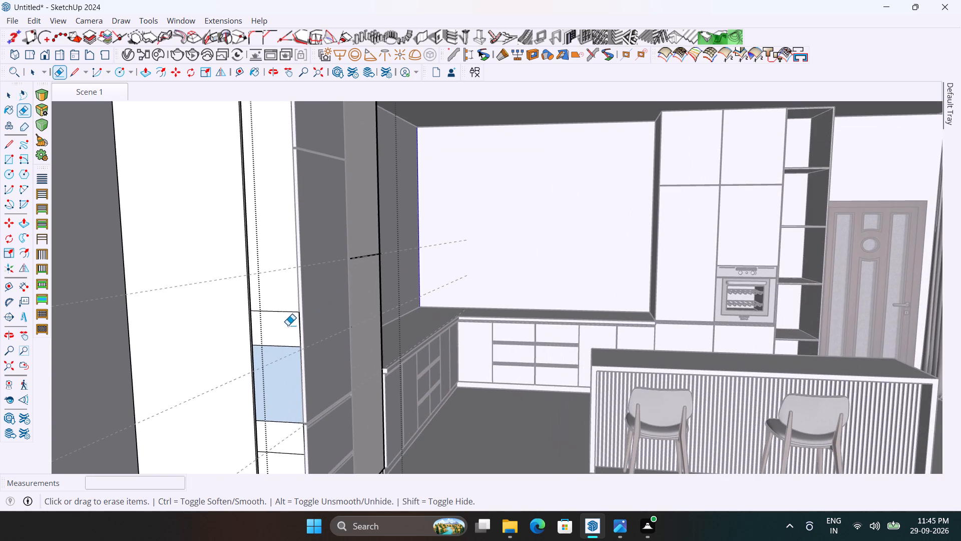
{"action": "left_click_drag", "start_coordinate": [287, 324], "coordinate": [287, 295]}
{"action": "scroll", "coordinate": [290, 284], "scroll_direction": "down", "scroll_amount": 5}
{"action": "scroll", "coordinate": [301, 419], "scroll_direction": "up", "scroll_amount": 4}
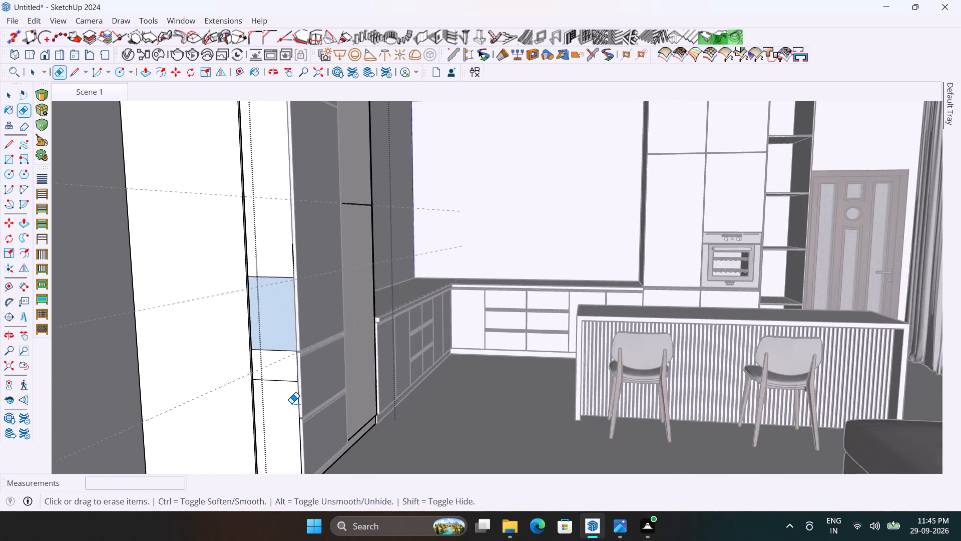
{"action": "scroll", "coordinate": [288, 398], "scroll_direction": "up", "scroll_amount": 3}
{"action": "left_click_drag", "start_coordinate": [283, 389], "coordinate": [279, 356]}
{"action": "scroll", "coordinate": [286, 321], "scroll_direction": "down", "scroll_amount": 4}
{"action": "scroll", "coordinate": [305, 327], "scroll_direction": "up", "scroll_amount": 2}
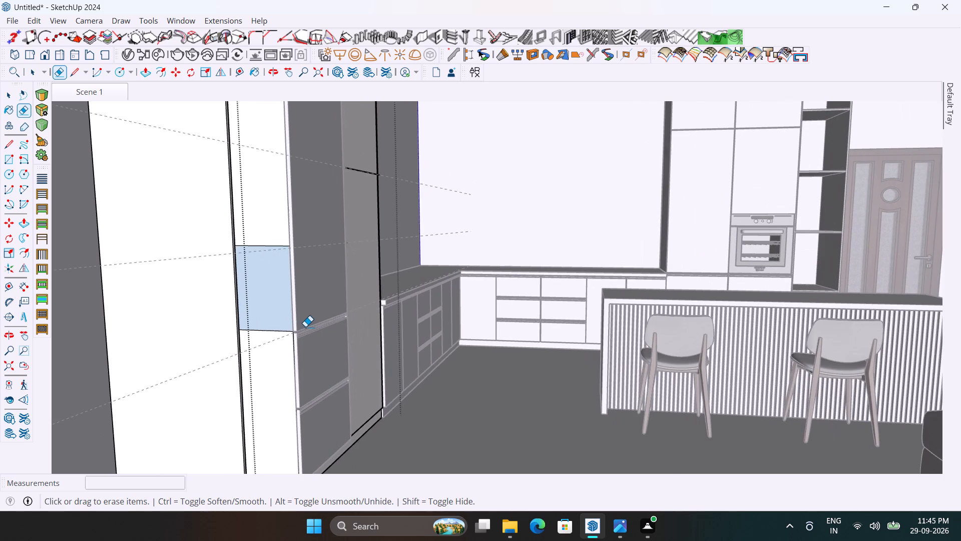
Draw a rectangle about 1' 11 1/2" by 1' 4 5/16" over the blue section on the open bay's inner side.
{"action": "middle_click_drag", "start_coordinate": [305, 327], "coordinate": [251, 334]}
{"action": "scroll", "coordinate": [200, 288], "scroll_direction": "up", "scroll_amount": 5}
{"action": "middle_click_drag", "start_coordinate": [206, 307], "coordinate": [187, 310]}
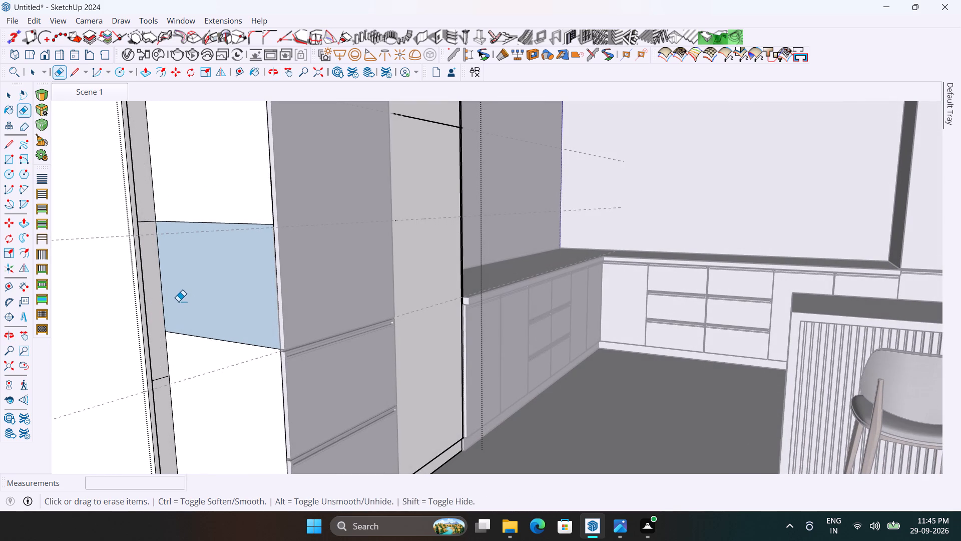
{"action": "key", "text": "r"}
{"action": "left_click", "coordinate": [157, 223]}
{"action": "scroll", "coordinate": [246, 351], "scroll_direction": "up", "scroll_amount": 2}
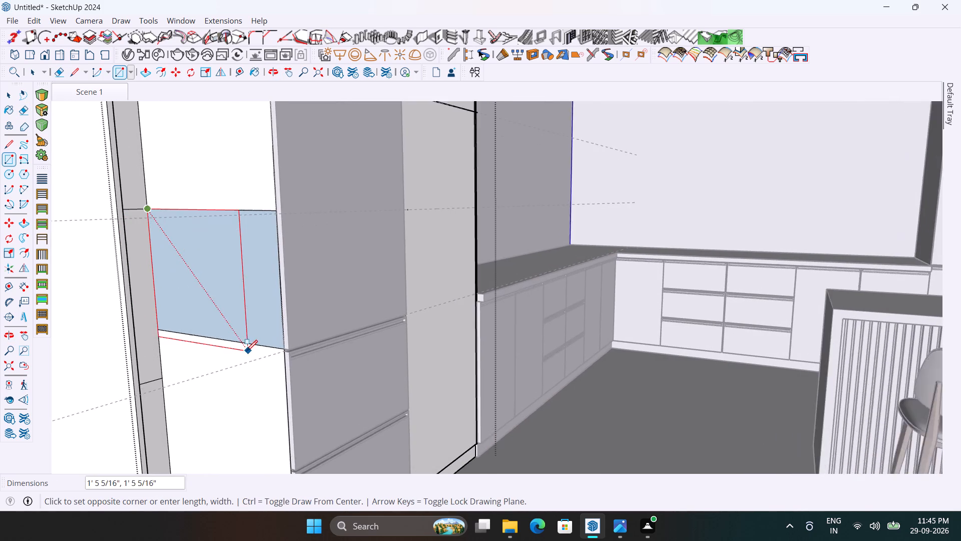
{"action": "scroll", "coordinate": [246, 351], "scroll_direction": "up", "scroll_amount": 4}
{"action": "left_click", "coordinate": [303, 346]}
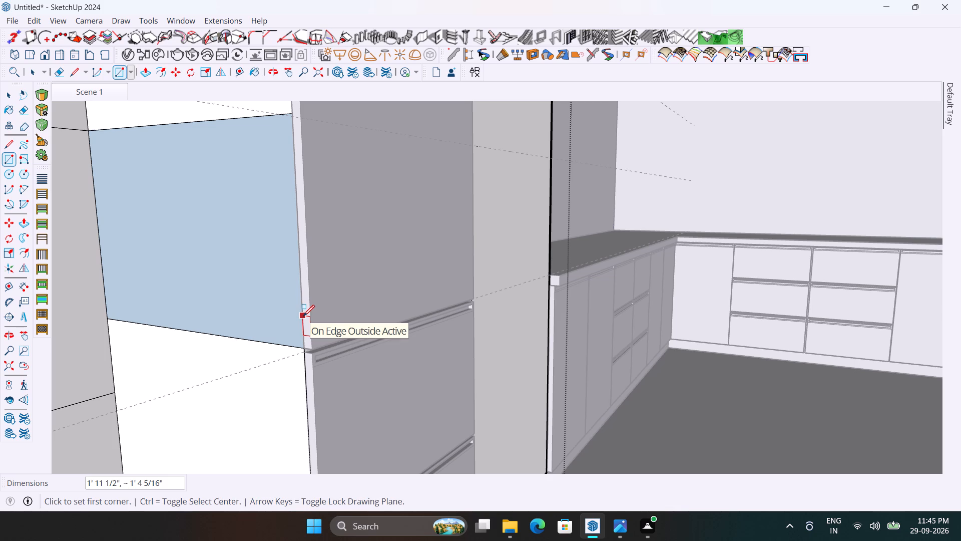
Erase the blue section's lower and upper edges to merge the open bay's inner side into one face.
{"action": "key", "text": "space"}
{"action": "key", "text": "e"}
{"action": "left_click_drag", "start_coordinate": [247, 348], "coordinate": [249, 336]}
{"action": "scroll", "coordinate": [251, 334], "scroll_direction": "down", "scroll_amount": 3}
{"action": "left_click", "coordinate": [231, 171]}
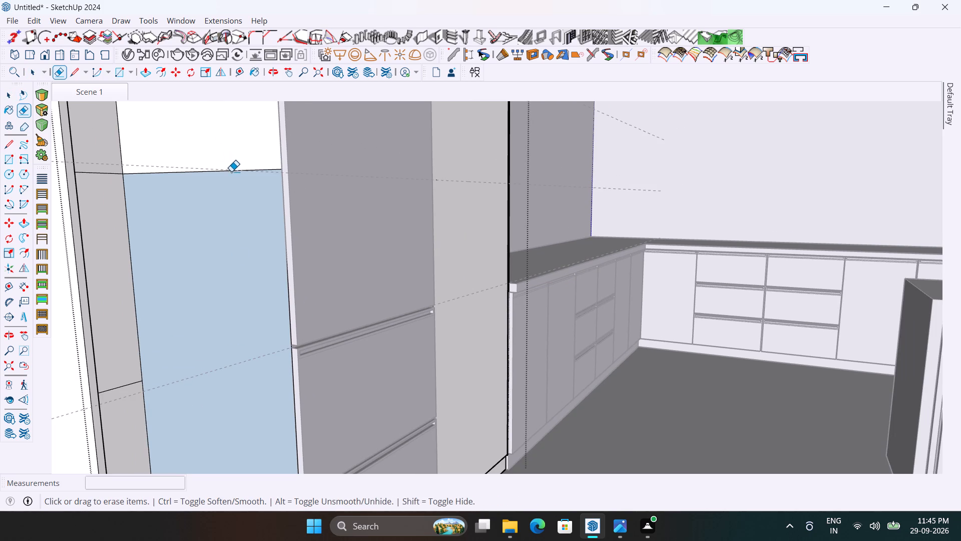
{"action": "scroll", "coordinate": [239, 157], "scroll_direction": "down", "scroll_amount": 8}
{"action": "scroll", "coordinate": [246, 402], "scroll_direction": "up", "scroll_amount": 3}
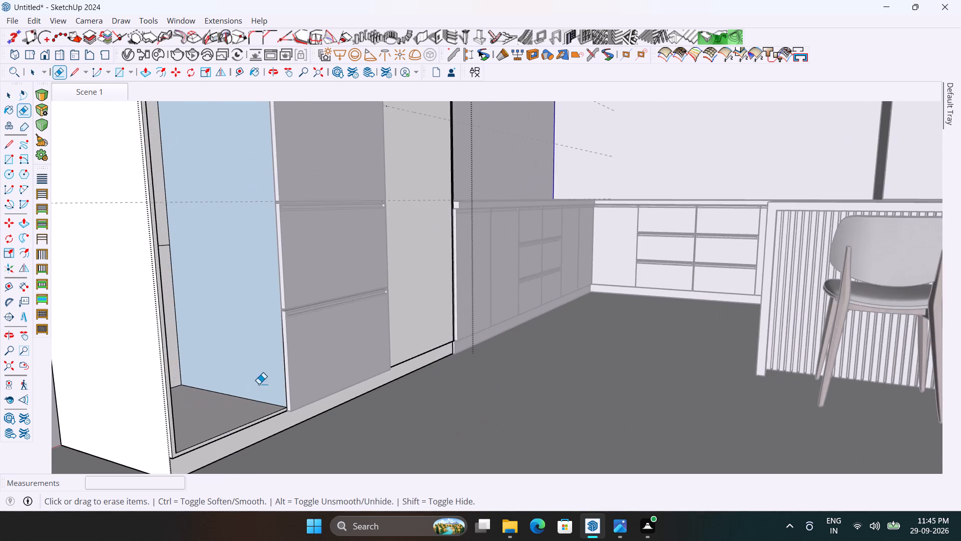
{"action": "scroll", "coordinate": [333, 283], "scroll_direction": "down", "scroll_amount": 4}
{"action": "scroll", "coordinate": [288, 414], "scroll_direction": "up", "scroll_amount": 3}
Push the lower sections of the open bay's back panel 1/2" back to remove their thickness.
{"action": "middle_click", "coordinate": [303, 342]}
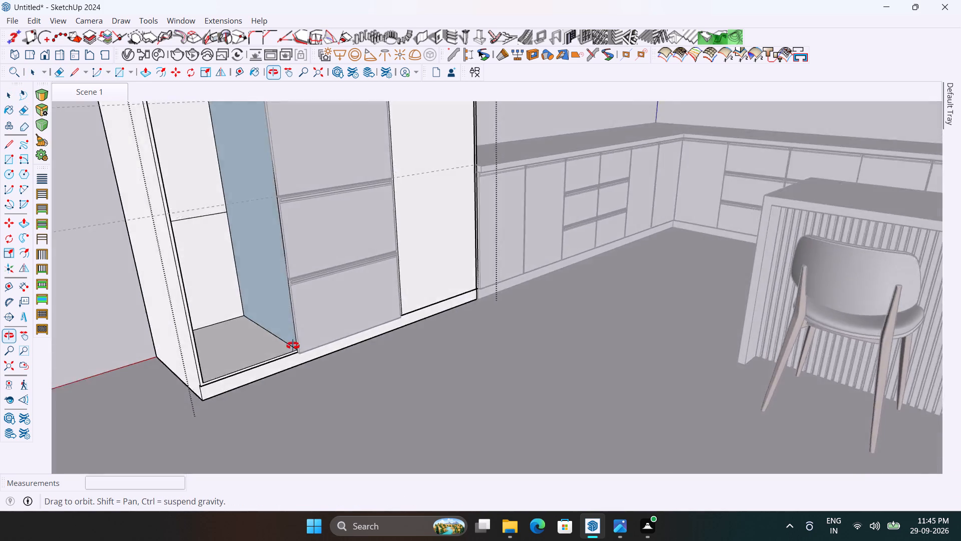
{"action": "middle_click_drag", "start_coordinate": [290, 347], "coordinate": [266, 380]}
{"action": "scroll", "coordinate": [263, 380], "scroll_direction": "up", "scroll_amount": 1}
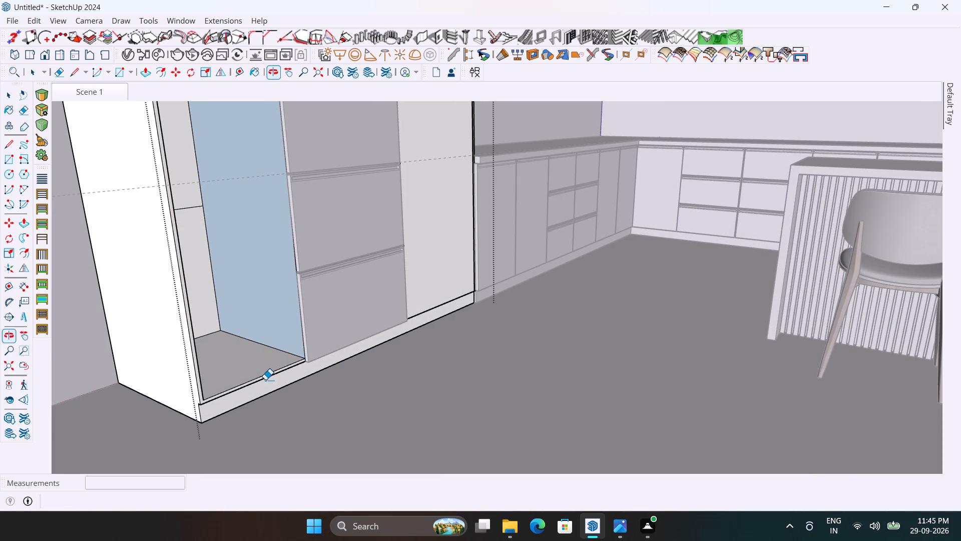
{"action": "key", "text": "p"}
{"action": "left_click", "coordinate": [215, 320]}
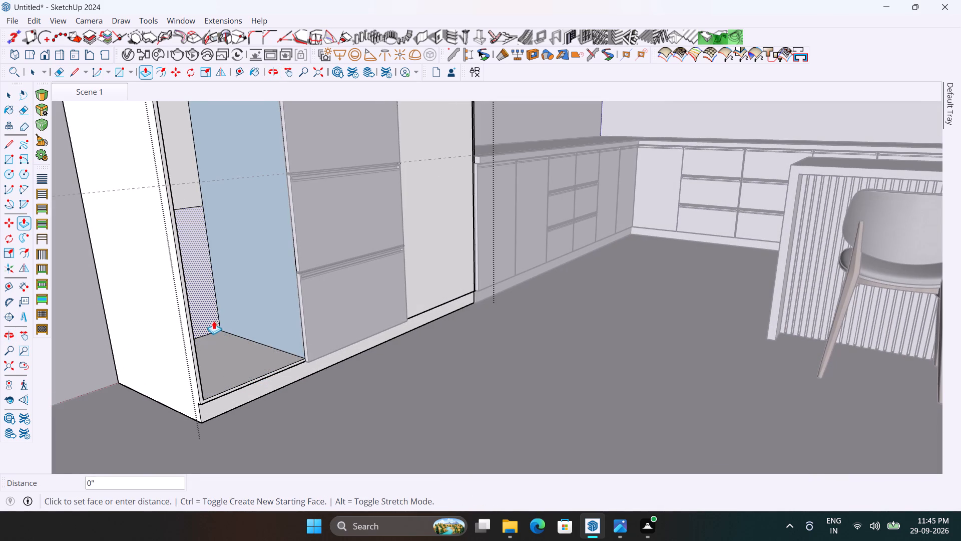
{"action": "left_click", "coordinate": [113, 381]}
{"action": "scroll", "coordinate": [181, 367], "scroll_direction": "down", "scroll_amount": 3}
{"action": "double_click", "coordinate": [193, 207]}
{"action": "scroll", "coordinate": [300, 344], "scroll_direction": "down", "scroll_amount": 5}
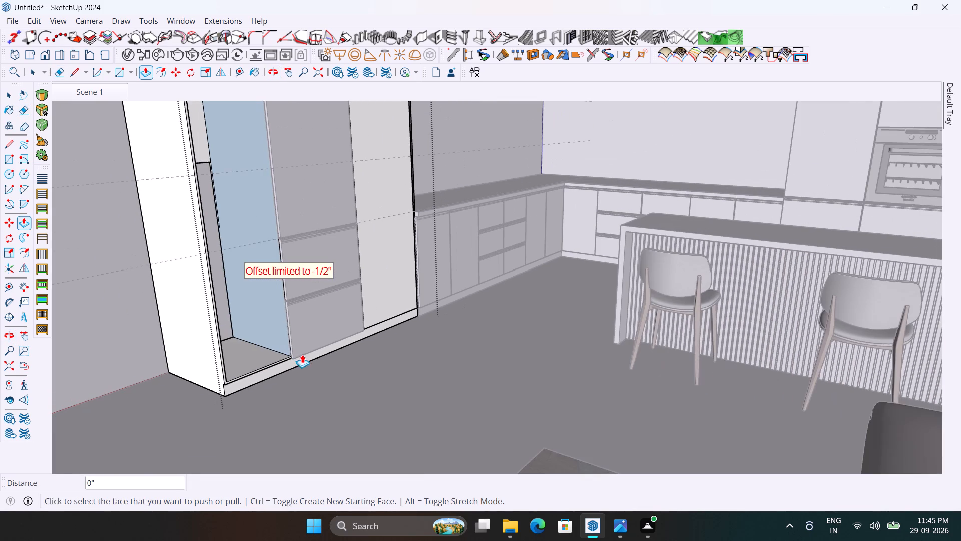
Repeat the 1/2" push on the next back-panel sections higher up in the open bay.
{"action": "double_click", "coordinate": [205, 148]}
{"action": "scroll", "coordinate": [257, 395], "scroll_direction": "down", "scroll_amount": 5}
{"action": "double_click", "coordinate": [209, 154]}
{"action": "scroll", "coordinate": [289, 377], "scroll_direction": "down", "scroll_amount": 4}
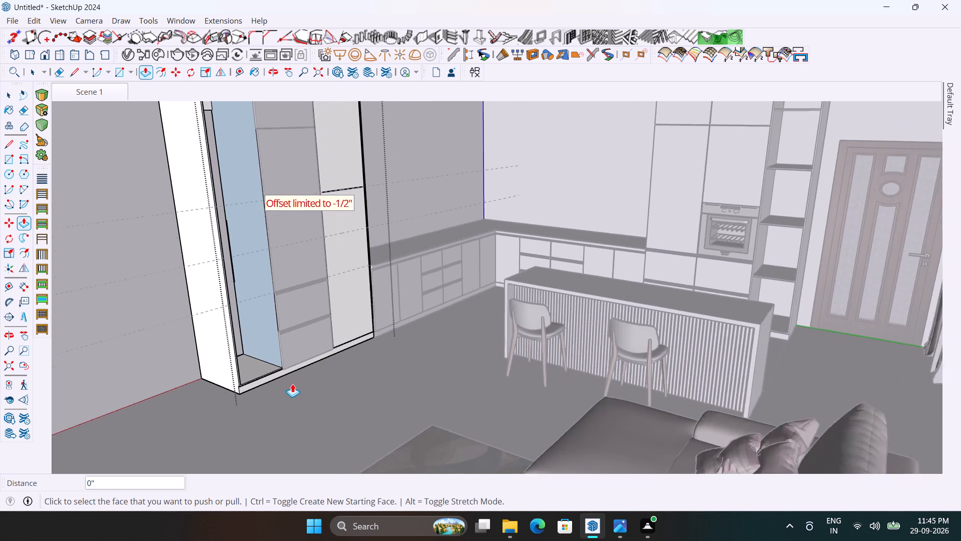
{"action": "double_click", "coordinate": [217, 125]}
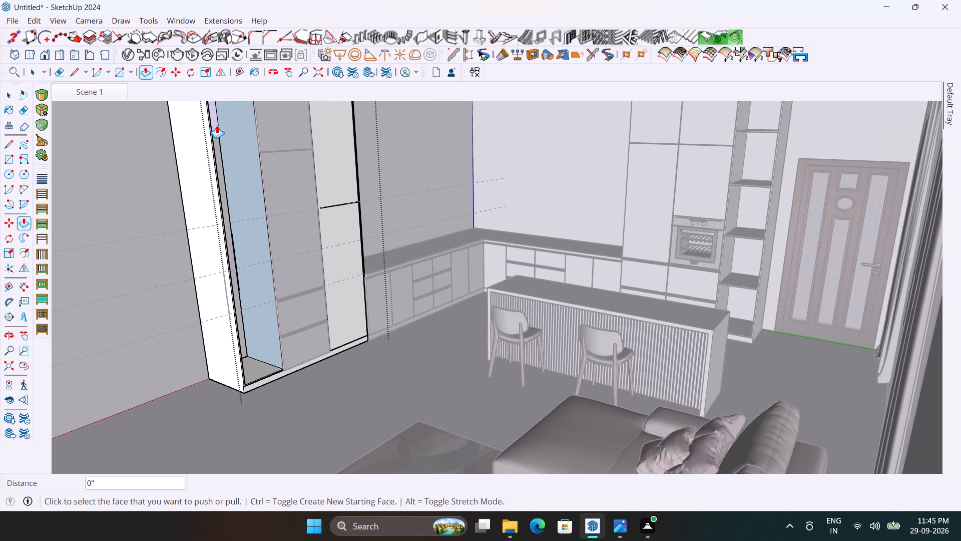
{"action": "scroll", "coordinate": [231, 221], "scroll_direction": "down", "scroll_amount": 2}
{"action": "scroll", "coordinate": [227, 130], "scroll_direction": "up", "scroll_amount": 6}
{"action": "scroll", "coordinate": [225, 139], "scroll_direction": "down", "scroll_amount": 3}
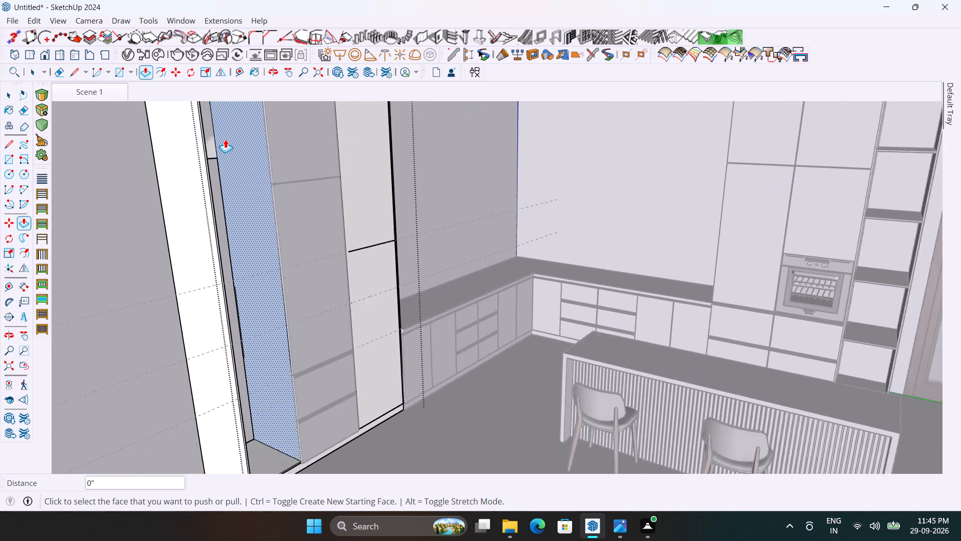
Push the topmost section of the open bay's back panel back about 15/16".
{"action": "scroll", "coordinate": [225, 139], "scroll_direction": "down", "scroll_amount": 1}
{"action": "left_click", "coordinate": [214, 147]}
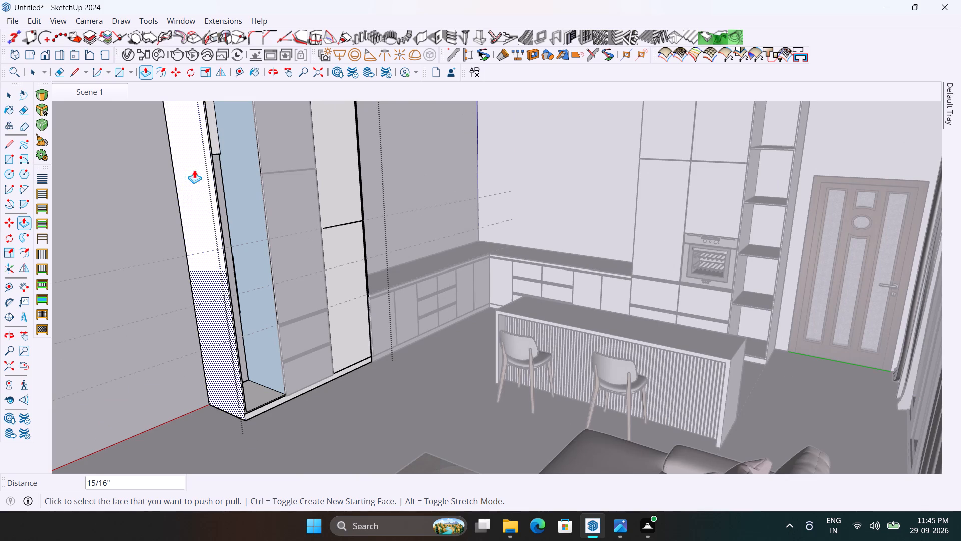
{"action": "left_click", "coordinate": [214, 144]}
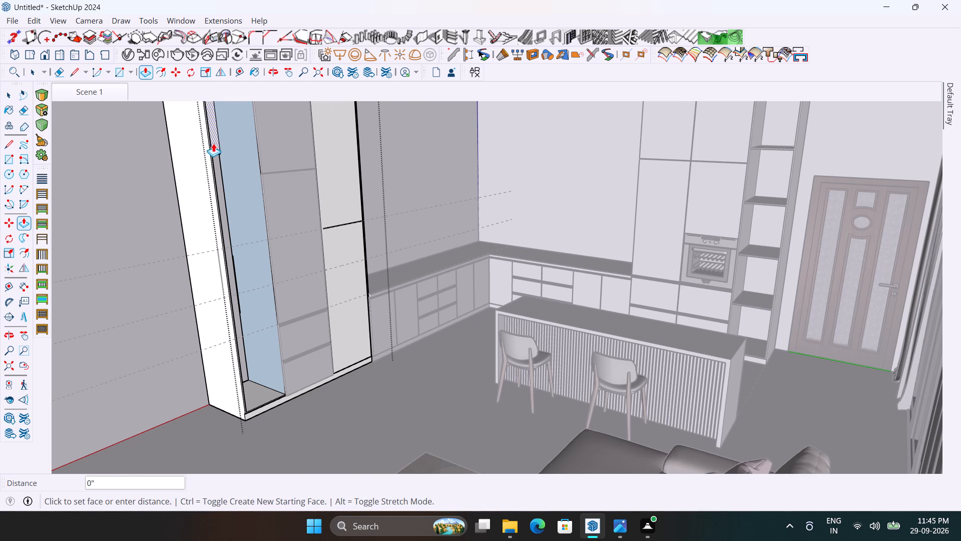
{"action": "left_click", "coordinate": [176, 191]}
Push the outer face of the open bay's end side panel 1/2" inward through its thickness.
{"action": "scroll", "coordinate": [226, 164], "scroll_direction": "down", "scroll_amount": 4}
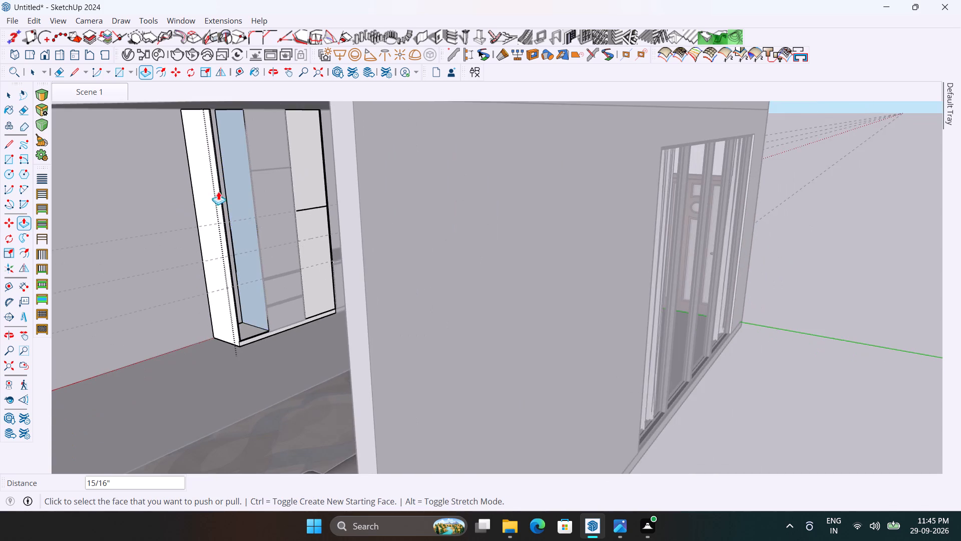
{"action": "scroll", "coordinate": [223, 285], "scroll_direction": "up", "scroll_amount": 5}
{"action": "left_click", "coordinate": [229, 315]}
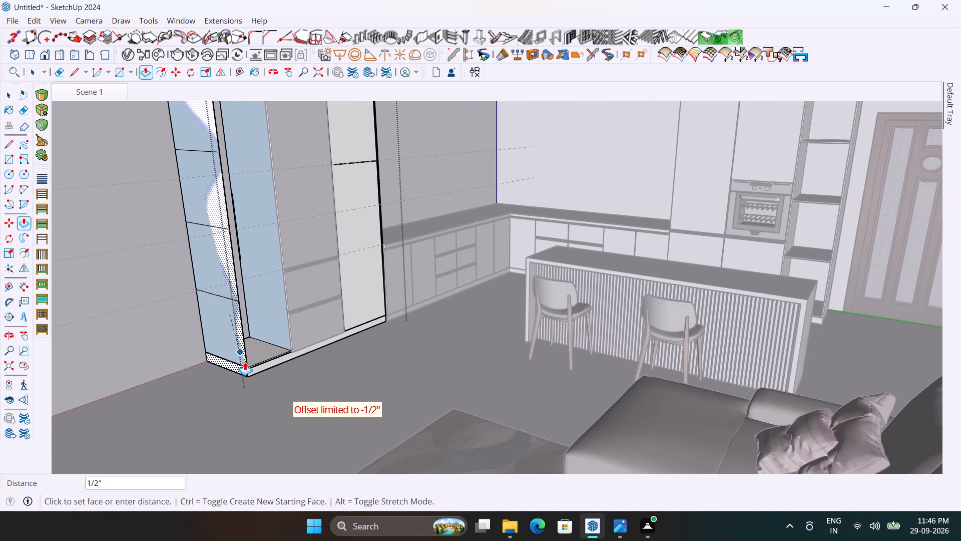
{"action": "left_click", "coordinate": [248, 363]}
{"action": "scroll", "coordinate": [256, 346], "scroll_direction": "down", "scroll_amount": 4}
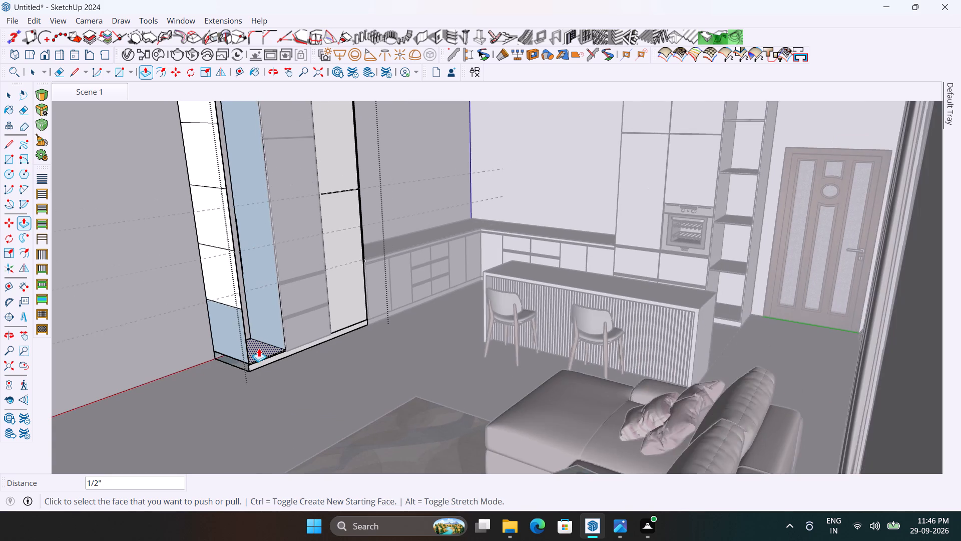
Erase the dividing lines and remaining faces of the open bay's end side panel.
{"action": "key", "text": "e"}
{"action": "left_click_drag", "start_coordinate": [242, 381], "coordinate": [200, 143]}
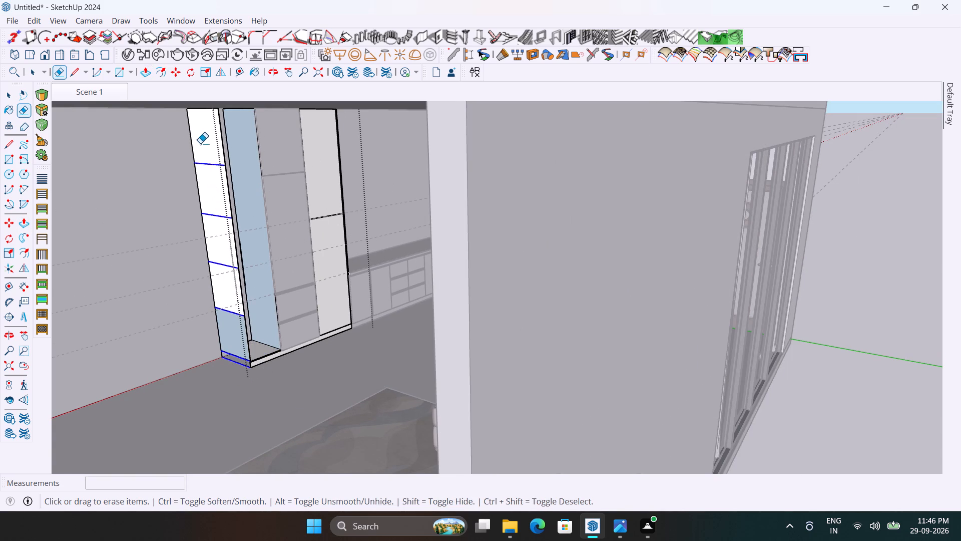
{"action": "left_click_drag", "start_coordinate": [200, 143], "coordinate": [199, 140]}
{"action": "scroll", "coordinate": [194, 147], "scroll_direction": "up", "scroll_amount": 1}
{"action": "left_click_drag", "start_coordinate": [206, 161], "coordinate": [189, 160]}
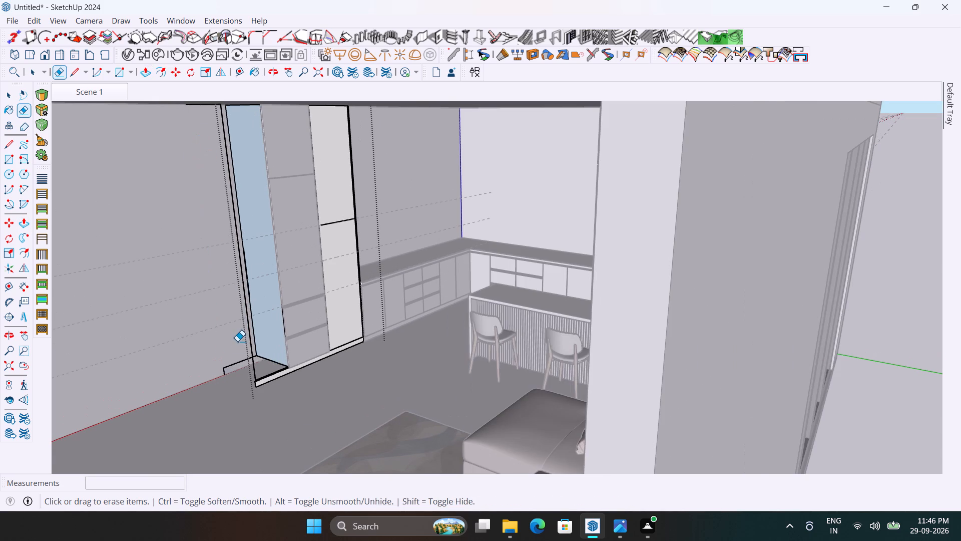
Erase the leftover edges of the plinth's end and the bottom panel at the cabinet's open end.
{"action": "scroll", "coordinate": [241, 360], "scroll_direction": "up", "scroll_amount": 3}
{"action": "left_click_drag", "start_coordinate": [239, 357], "coordinate": [247, 374]}
{"action": "left_click_drag", "start_coordinate": [239, 373], "coordinate": [216, 376]}
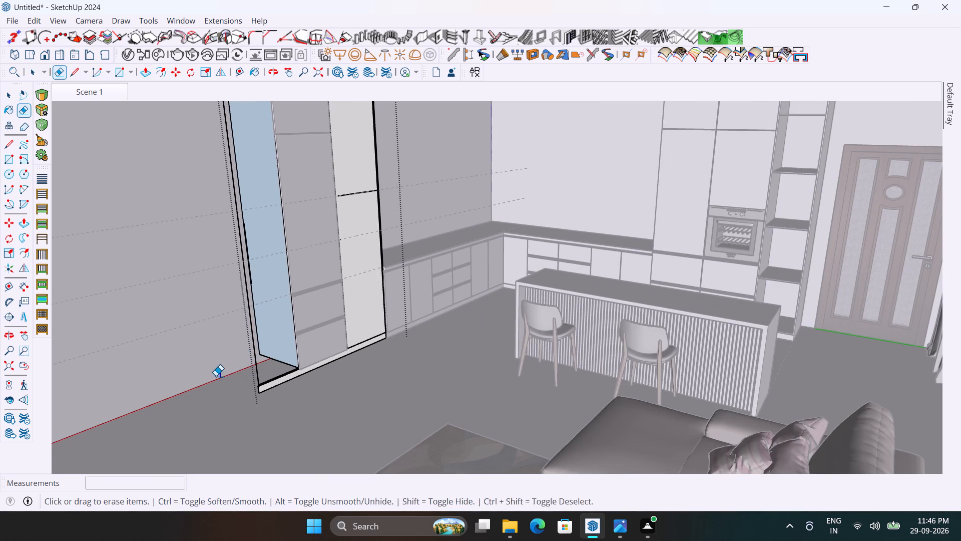
{"action": "left_click_drag", "start_coordinate": [216, 376], "coordinate": [215, 374]}
{"action": "scroll", "coordinate": [264, 381], "scroll_direction": "up", "scroll_amount": 8}
{"action": "left_click_drag", "start_coordinate": [270, 372], "coordinate": [270, 374]}
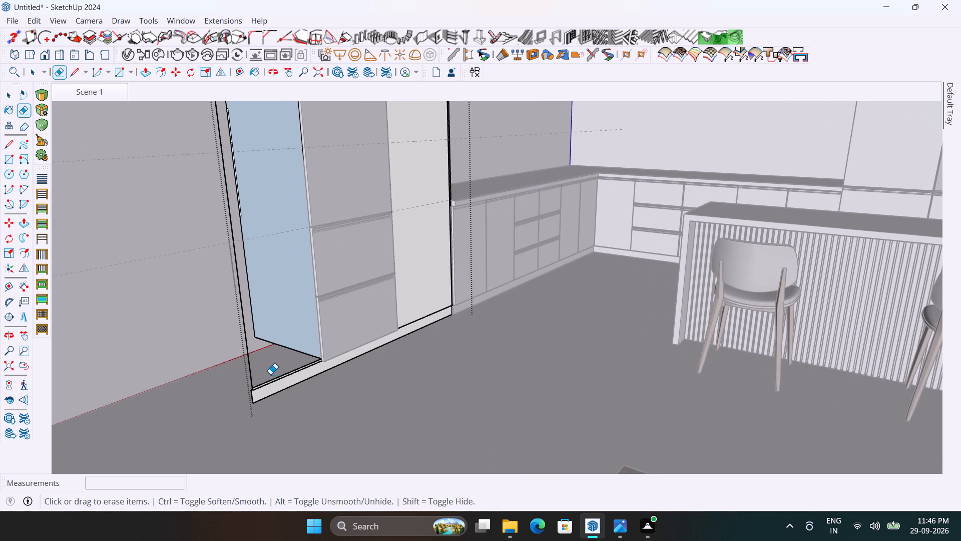
{"action": "left_click_drag", "start_coordinate": [270, 374], "coordinate": [273, 381]}
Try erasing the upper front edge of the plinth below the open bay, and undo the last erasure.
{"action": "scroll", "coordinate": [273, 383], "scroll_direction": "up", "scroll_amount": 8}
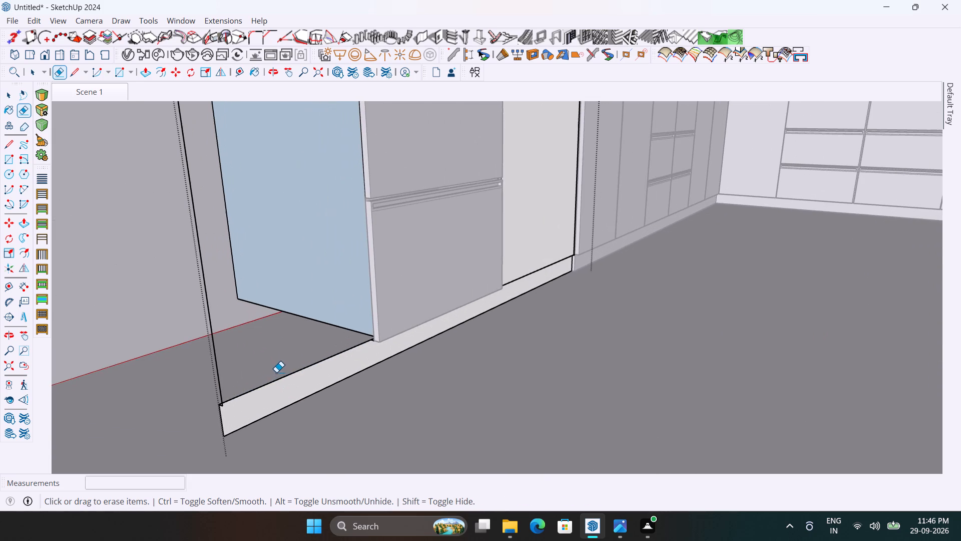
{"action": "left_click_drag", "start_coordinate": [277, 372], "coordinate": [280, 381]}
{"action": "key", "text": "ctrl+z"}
Erase the leftover vertical edge and the short stub at the plinth's open end.
{"action": "scroll", "coordinate": [263, 414], "scroll_direction": "up", "scroll_amount": 2}
{"action": "middle_click_drag", "start_coordinate": [306, 406], "coordinate": [408, 357]}
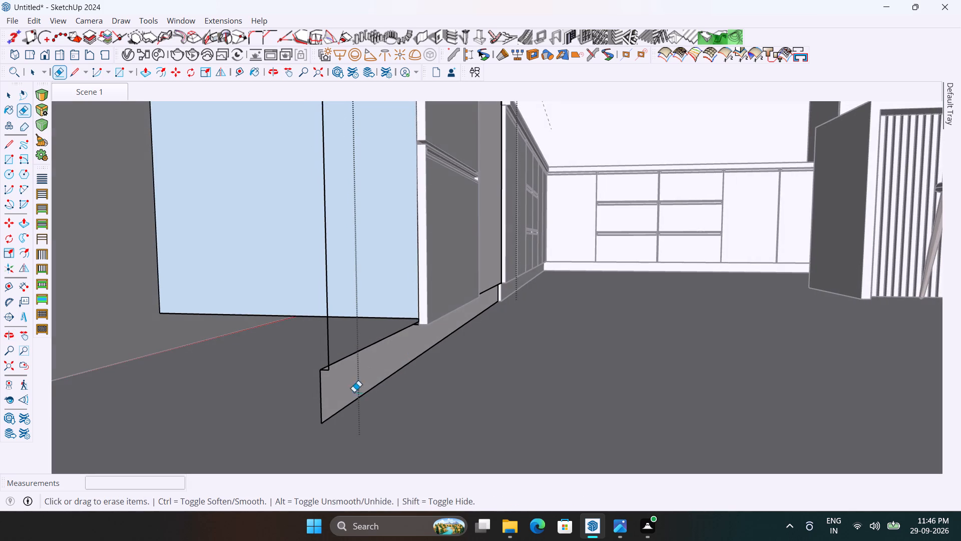
{"action": "left_click_drag", "start_coordinate": [334, 339], "coordinate": [317, 342]}
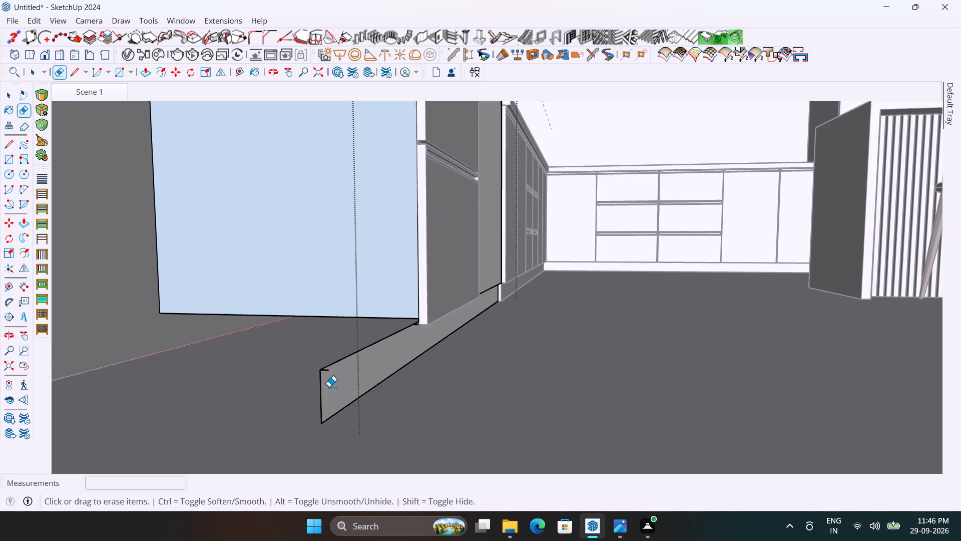
{"action": "scroll", "coordinate": [329, 387], "scroll_direction": "up", "scroll_amount": 3}
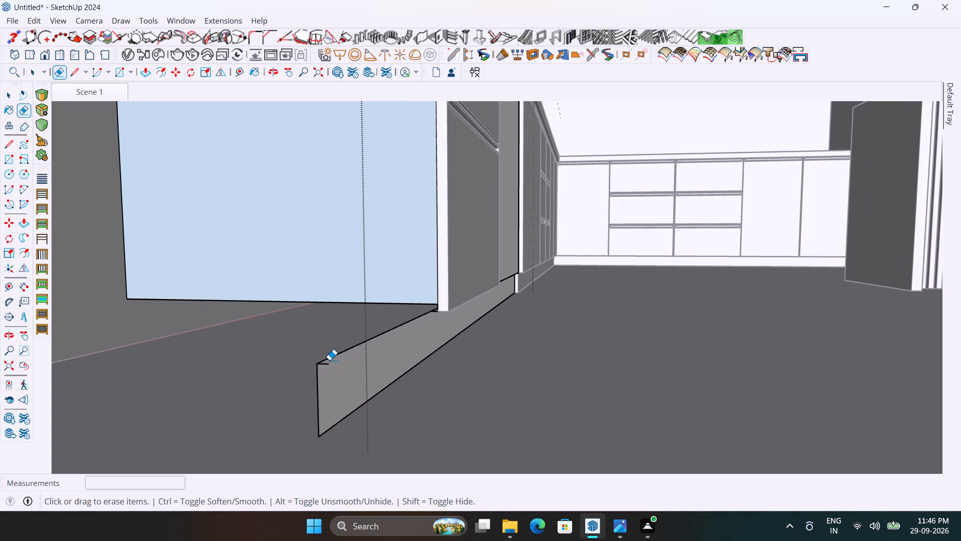
{"action": "left_click", "coordinate": [329, 363]}
{"action": "scroll", "coordinate": [343, 334], "scroll_direction": "down", "scroll_amount": 3}
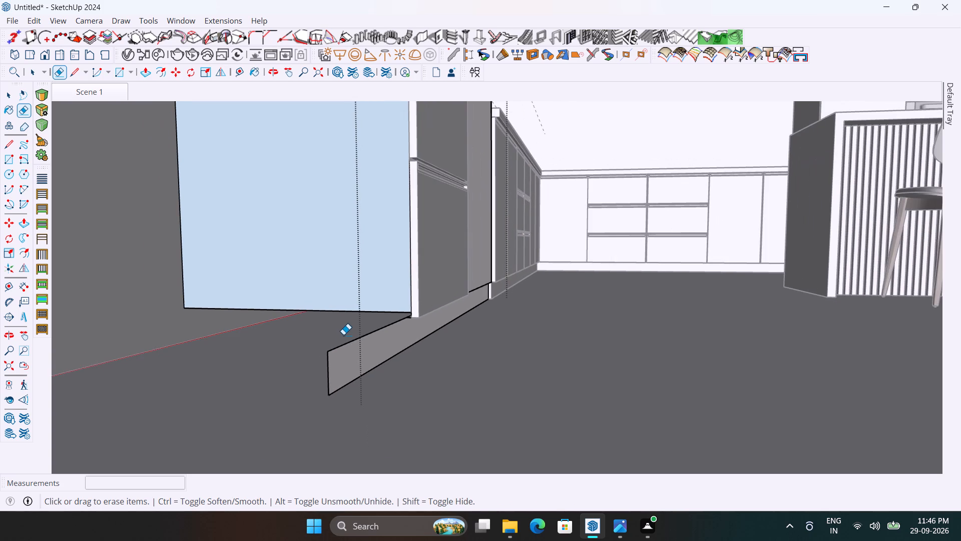
Move the plinth's end edge about 1' 5" along the plinth to line up with the tall cabinet's remaining side panel.
{"action": "key", "text": "m"}
{"action": "scroll", "coordinate": [331, 381], "scroll_direction": "up", "scroll_amount": 2}
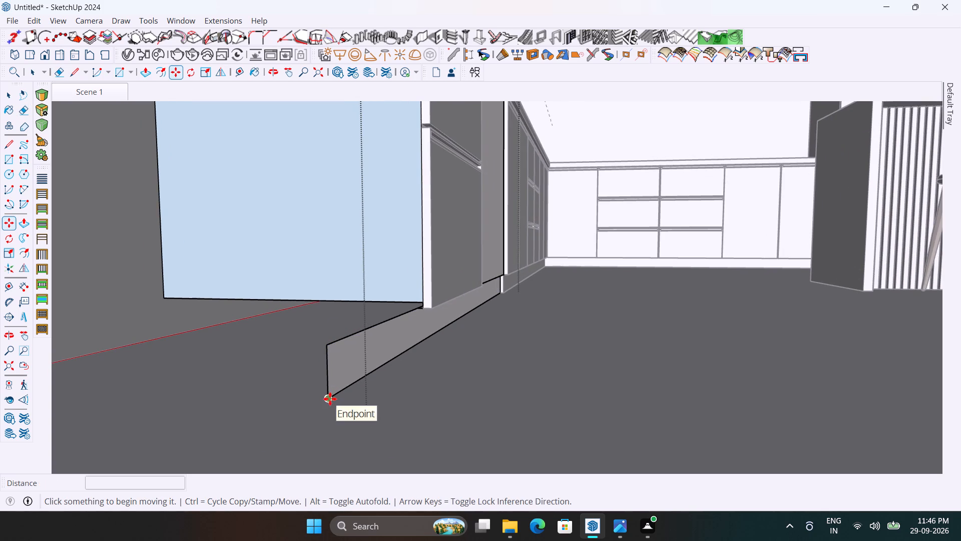
{"action": "middle_click_drag", "start_coordinate": [325, 400], "coordinate": [313, 401]}
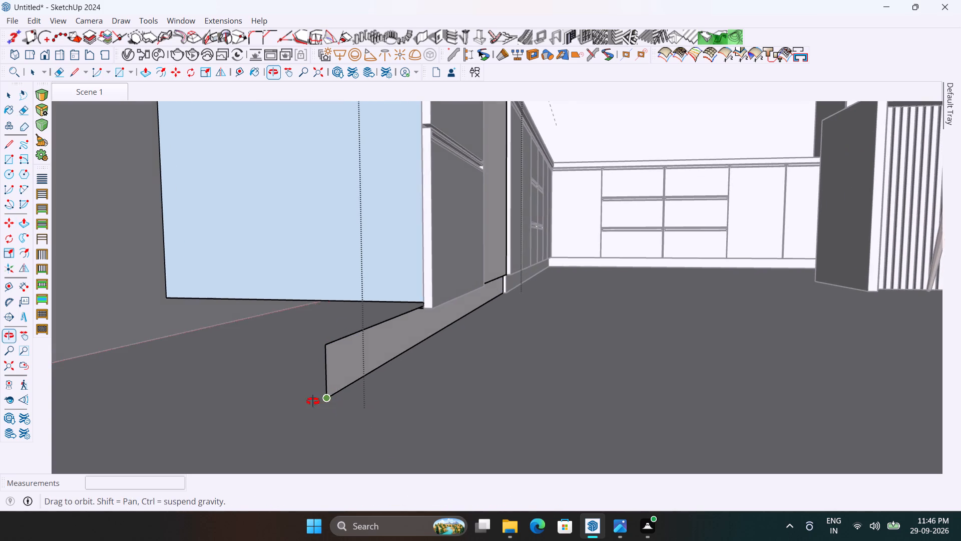
{"action": "middle_click_drag", "start_coordinate": [313, 401], "coordinate": [282, 406]}
{"action": "key", "text": "space"}
{"action": "left_click", "coordinate": [305, 385]}
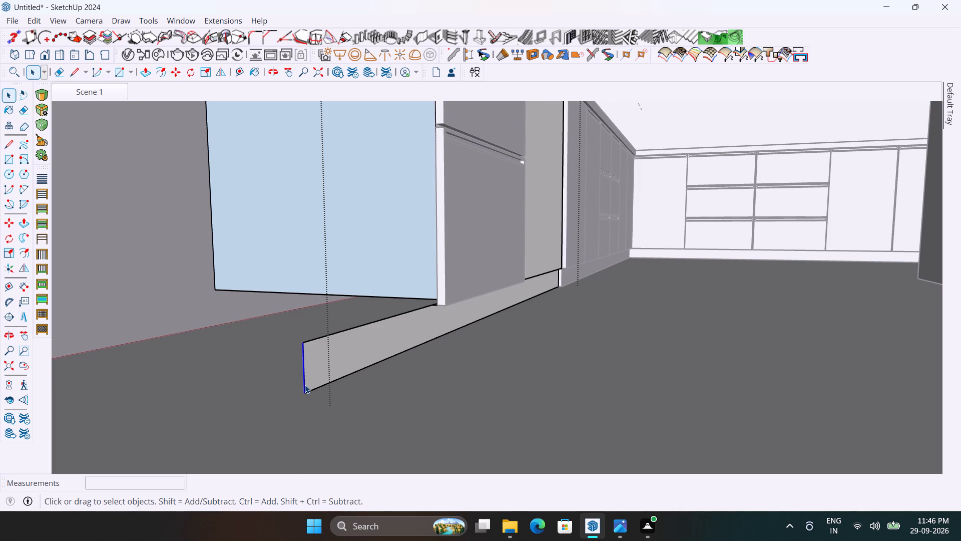
{"action": "key", "text": "m"}
{"action": "left_click", "coordinate": [305, 343]}
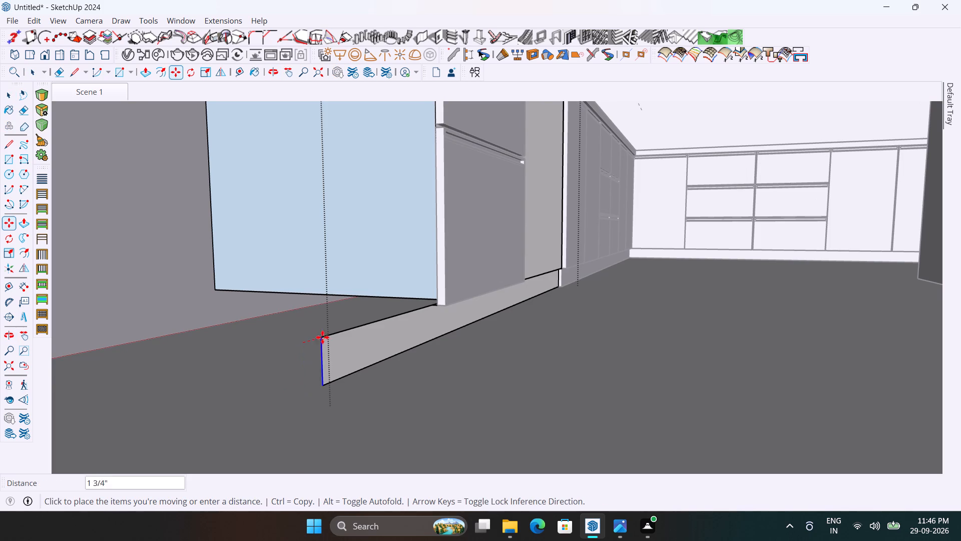
{"action": "scroll", "coordinate": [363, 325], "scroll_direction": "up", "scroll_amount": 3}
{"action": "scroll", "coordinate": [440, 306], "scroll_direction": "up", "scroll_amount": 12}
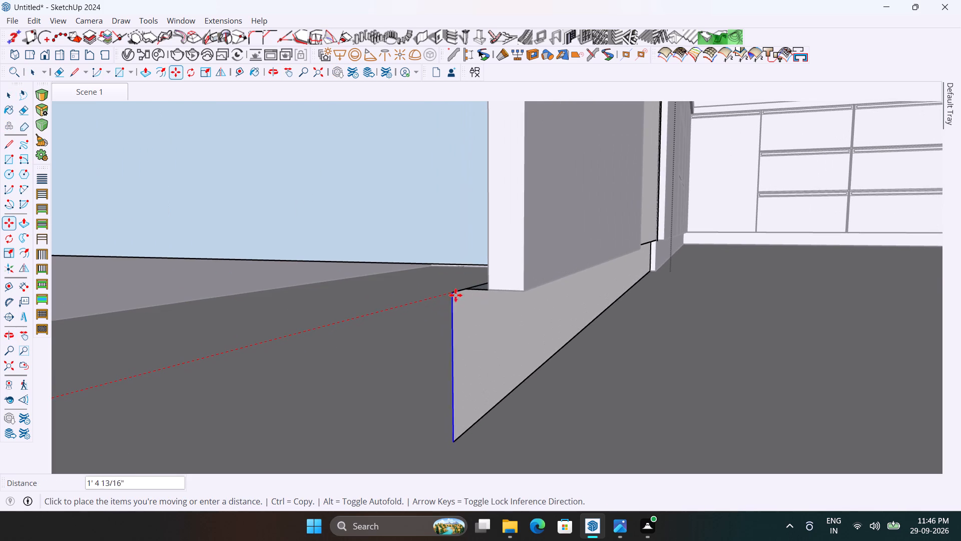
{"action": "left_click", "coordinate": [468, 291]}
{"action": "scroll", "coordinate": [499, 287], "scroll_direction": "down", "scroll_amount": 12}
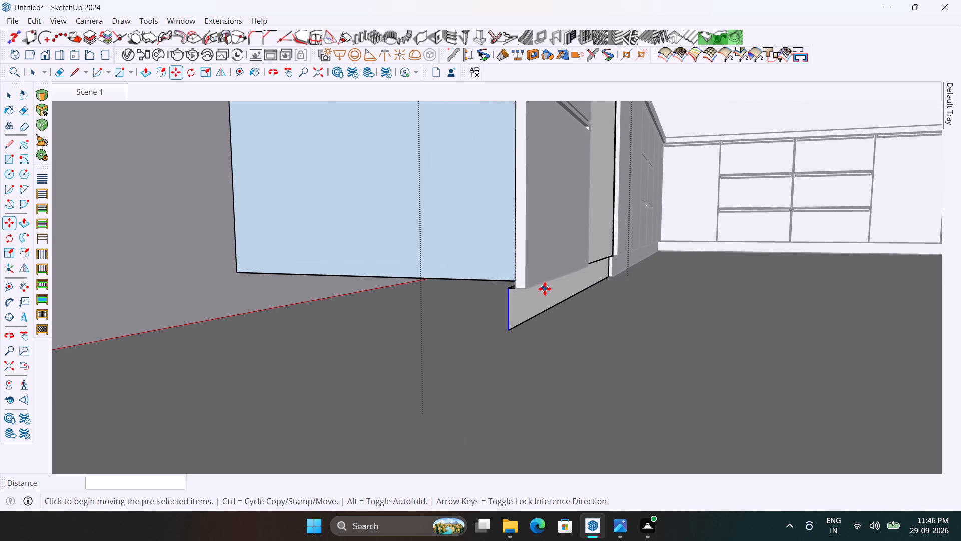
{"action": "key", "text": "space"}
Close the plinth's end with a 1' 11 1/2" floor line to the wall and a vertical line up to the side panel's back corner.
{"action": "scroll", "coordinate": [510, 343], "scroll_direction": "up", "scroll_amount": 2}
{"action": "key", "text": "l"}
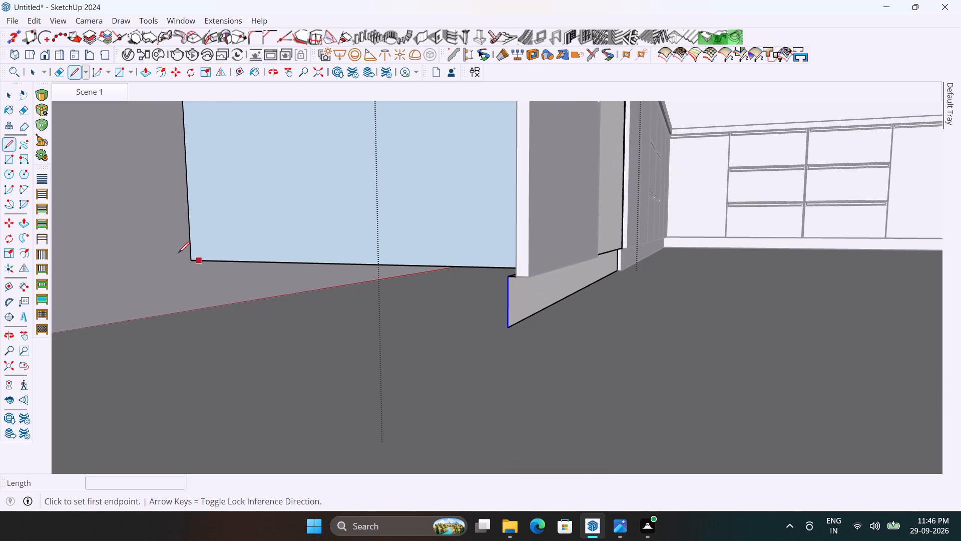
{"action": "left_click", "coordinate": [196, 258]}
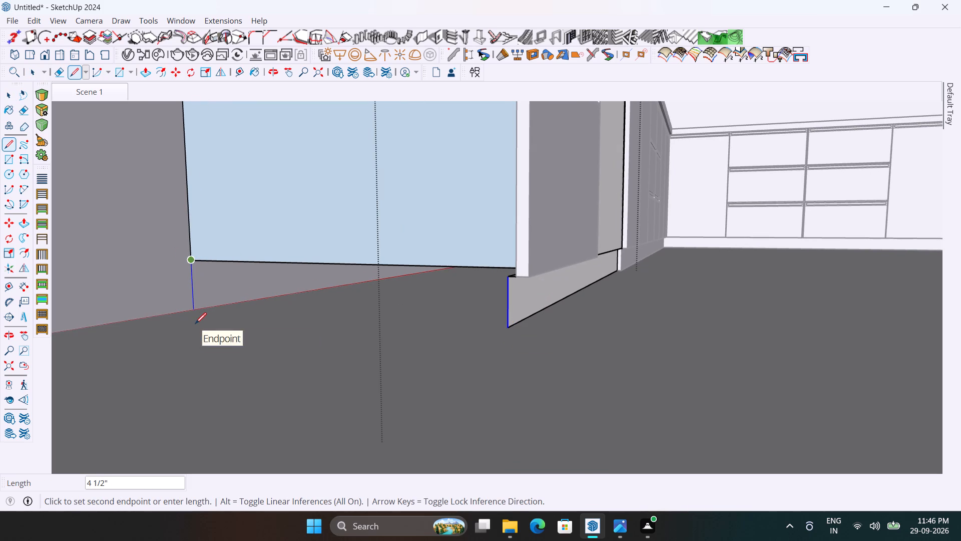
{"action": "key", "text": "Escape"}
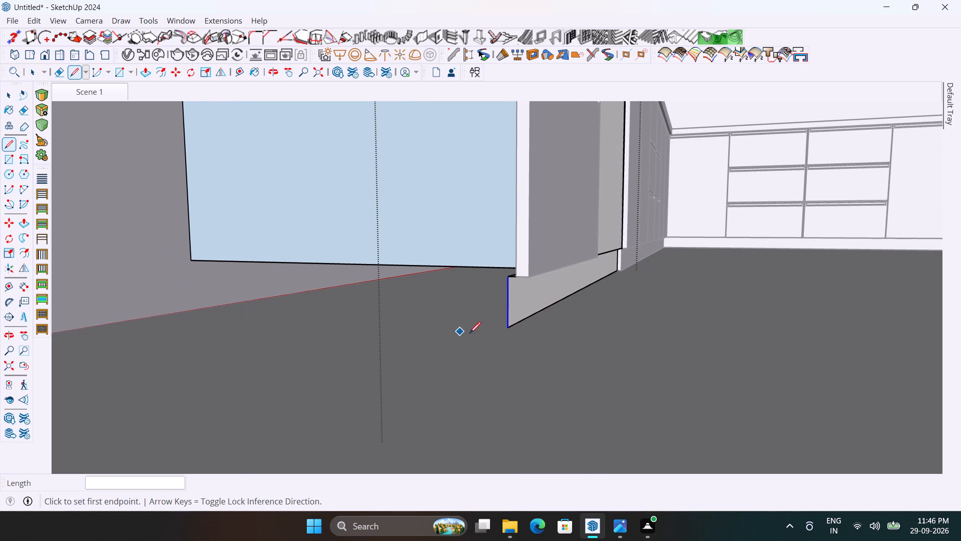
{"action": "left_click", "coordinate": [516, 329]}
{"action": "key", "text": "Escape"}
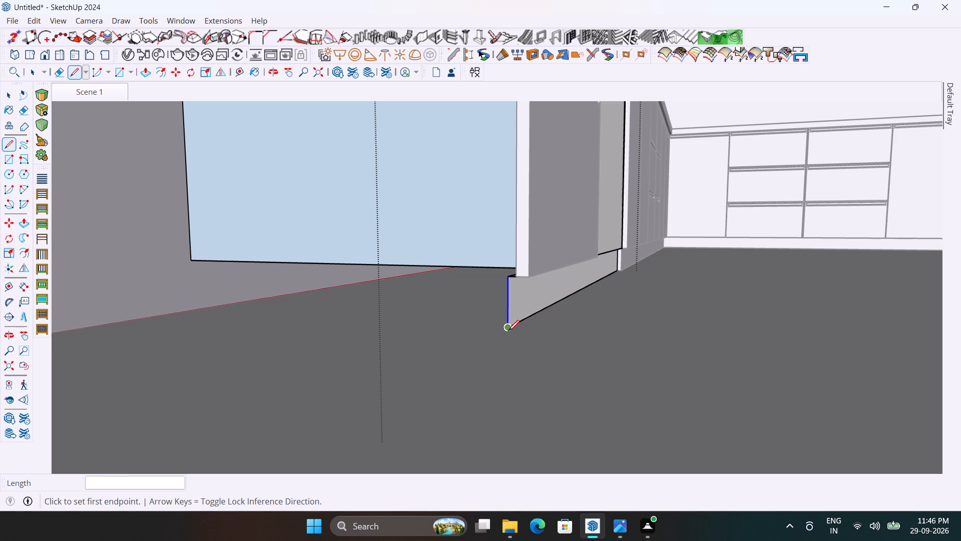
{"action": "left_click", "coordinate": [508, 331]}
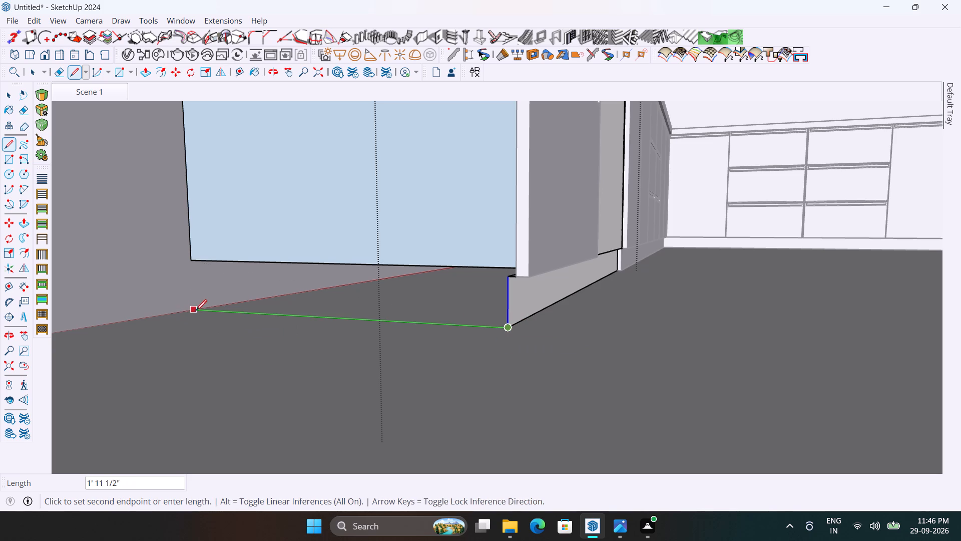
{"action": "left_click", "coordinate": [195, 309]}
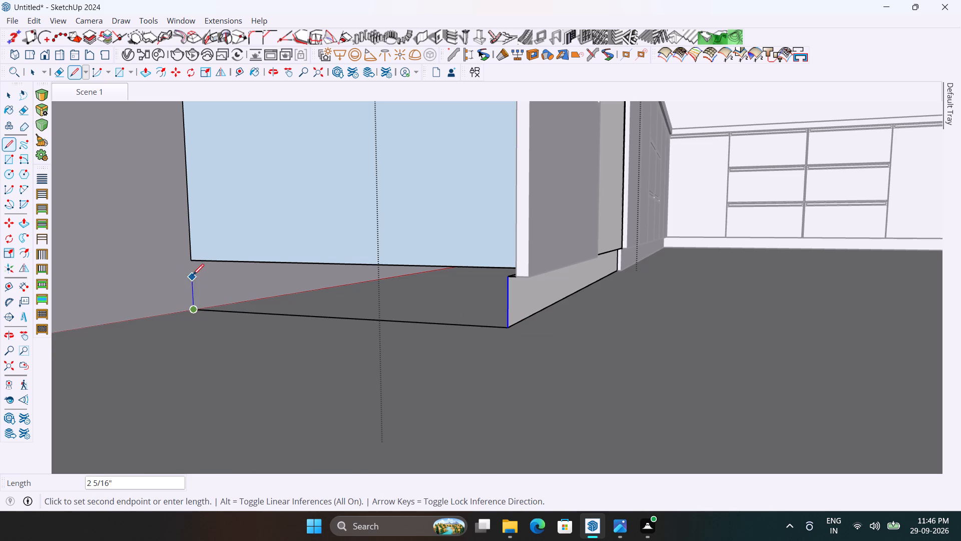
{"action": "left_click", "coordinate": [194, 261]}
{"action": "scroll", "coordinate": [328, 306], "scroll_direction": "down", "scroll_amount": 4}
{"action": "scroll", "coordinate": [376, 328], "scroll_direction": "down", "scroll_amount": 5}
{"action": "scroll", "coordinate": [465, 356], "scroll_direction": "down", "scroll_amount": 4}
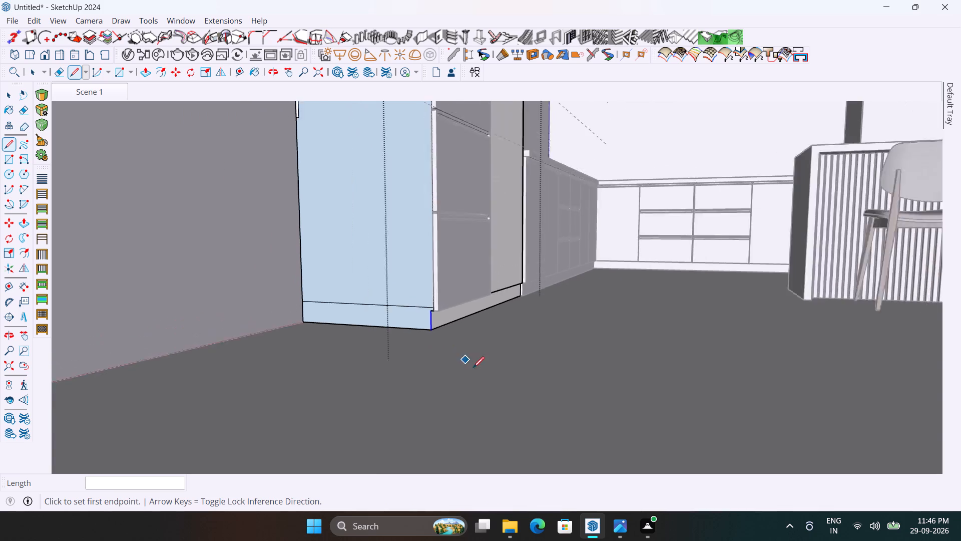
{"action": "scroll", "coordinate": [473, 368], "scroll_direction": "down", "scroll_amount": 9}
{"action": "key", "text": "space"}
{"action": "scroll", "coordinate": [486, 369], "scroll_direction": "down", "scroll_amount": 4}
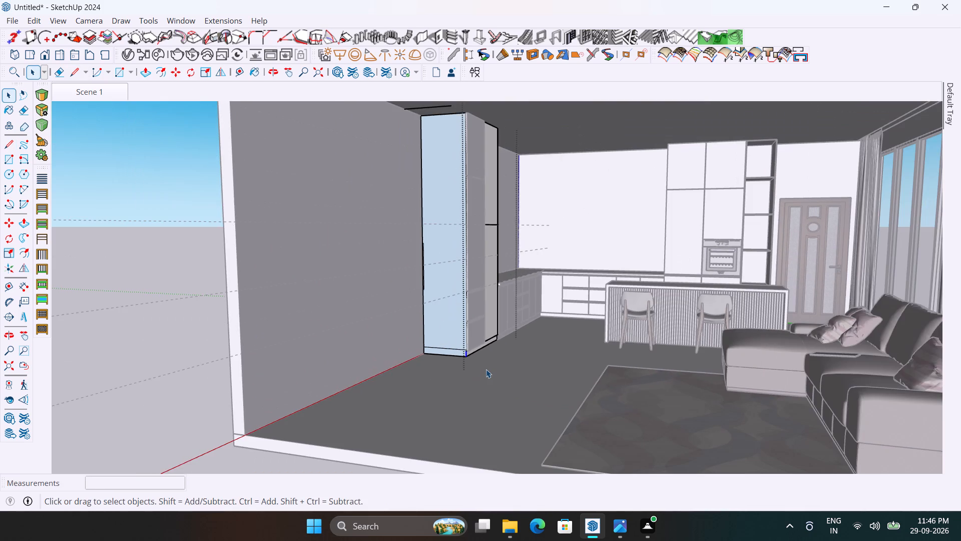
Erase the narrow leftover strip along the back edge of the cabinet's side panel.
{"action": "scroll", "coordinate": [464, 266], "scroll_direction": "up", "scroll_amount": 1}
{"action": "scroll", "coordinate": [415, 275], "scroll_direction": "up", "scroll_amount": 12}
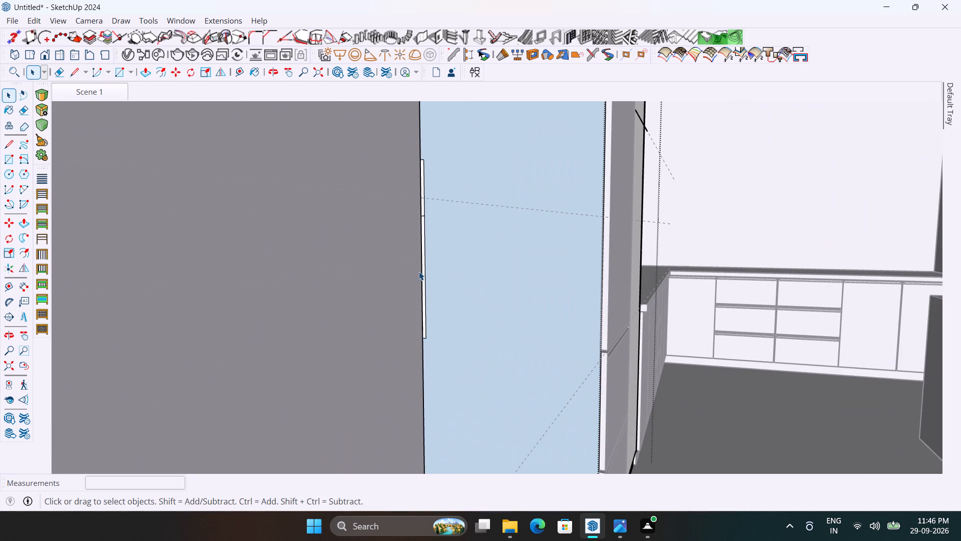
{"action": "key", "text": "e"}
{"action": "scroll", "coordinate": [442, 205], "scroll_direction": "up", "scroll_amount": 3}
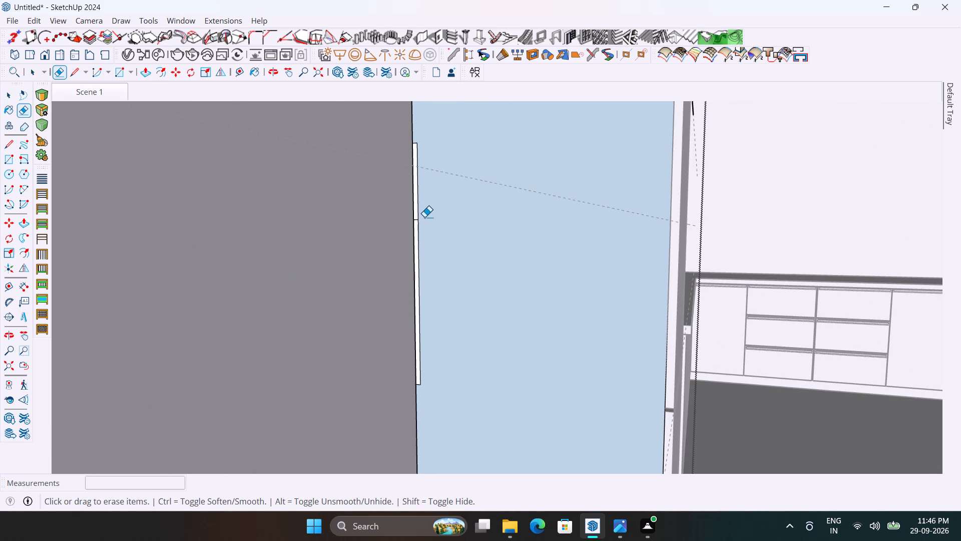
{"action": "left_click", "coordinate": [417, 219]}
{"action": "left_click", "coordinate": [415, 143]}
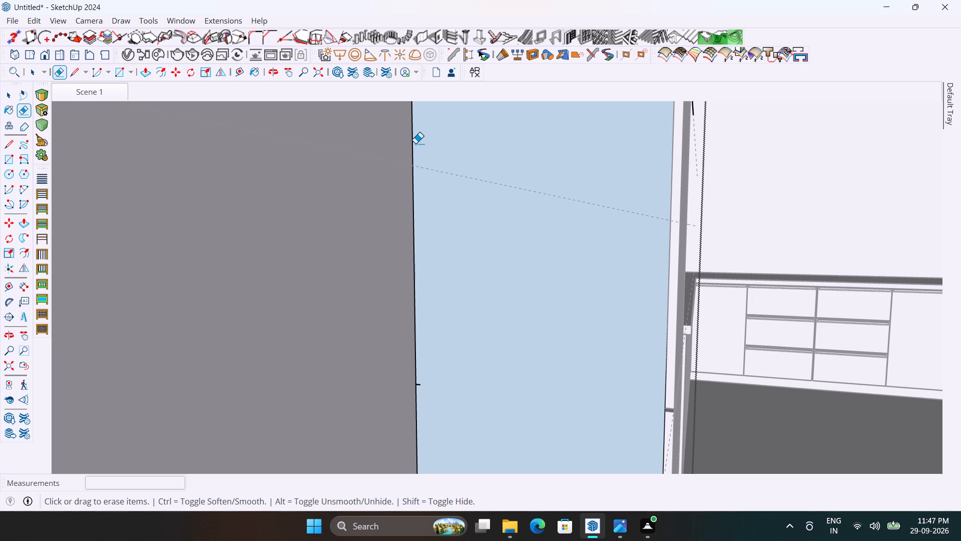
{"action": "left_click", "coordinate": [419, 383]}
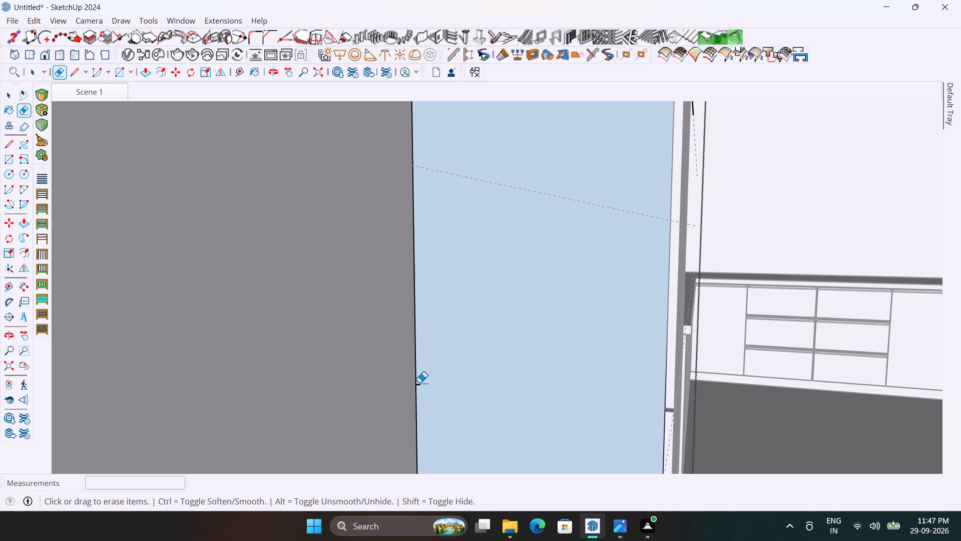
{"action": "left_click", "coordinate": [419, 386]}
Erase the stray edge at the ceiling above the tall cabinet's side panel.
{"action": "scroll", "coordinate": [421, 375], "scroll_direction": "down", "scroll_amount": 11}
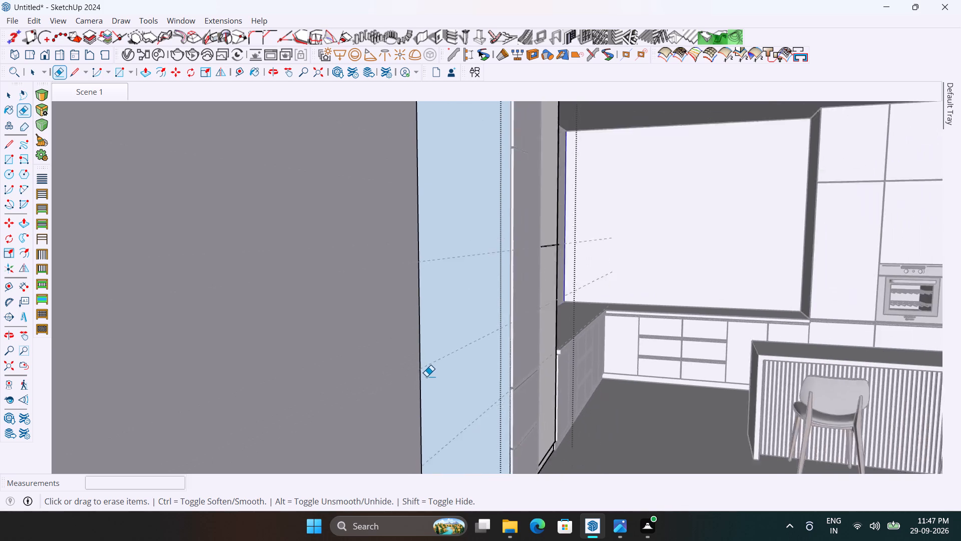
{"action": "scroll", "coordinate": [446, 368], "scroll_direction": "down", "scroll_amount": 4}
{"action": "left_click", "coordinate": [439, 147]}
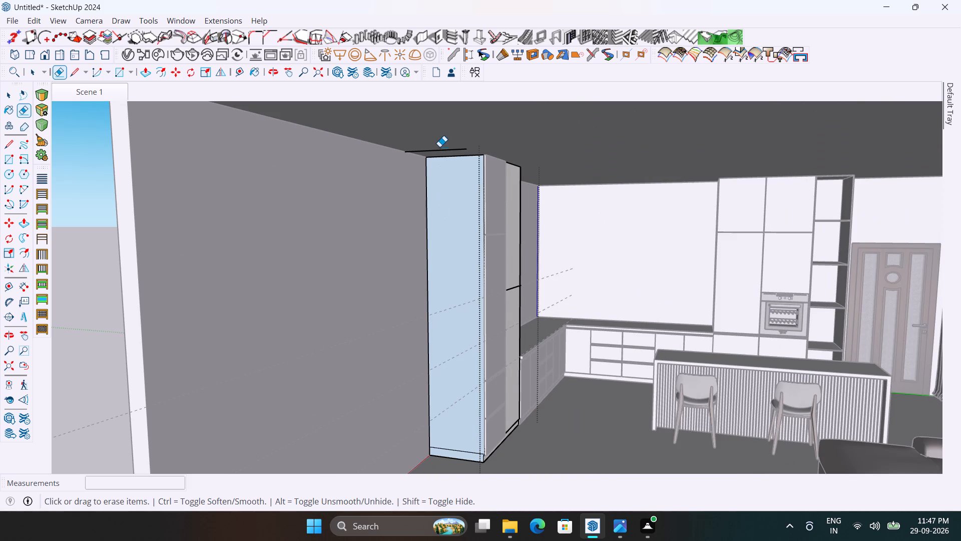
{"action": "left_click", "coordinate": [439, 151]}
Draw a rectangle about 2' by 9' 9" over the cabinet's side, from its top back corner to the front corner above the plinth.
{"action": "scroll", "coordinate": [486, 181], "scroll_direction": "up", "scroll_amount": 2}
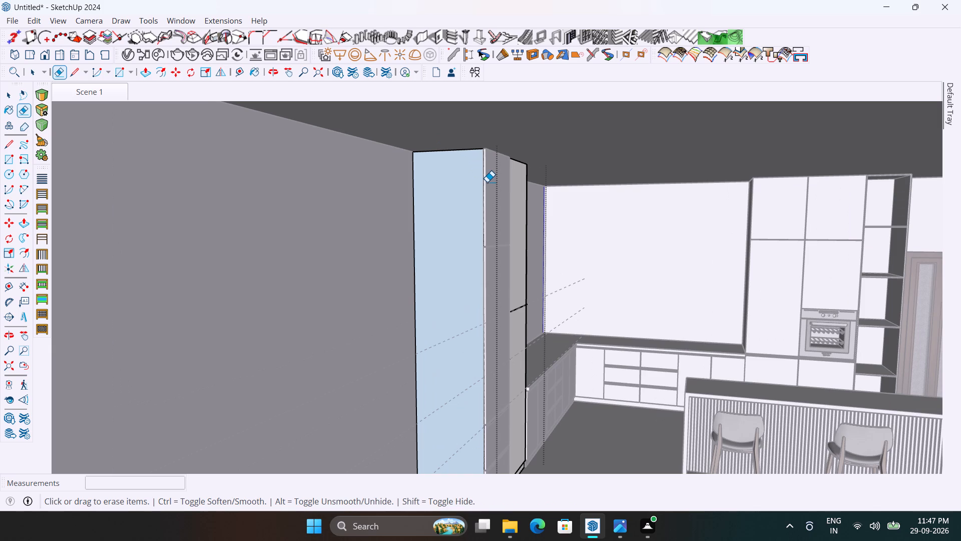
{"action": "key", "text": "r"}
{"action": "left_click", "coordinate": [413, 153]}
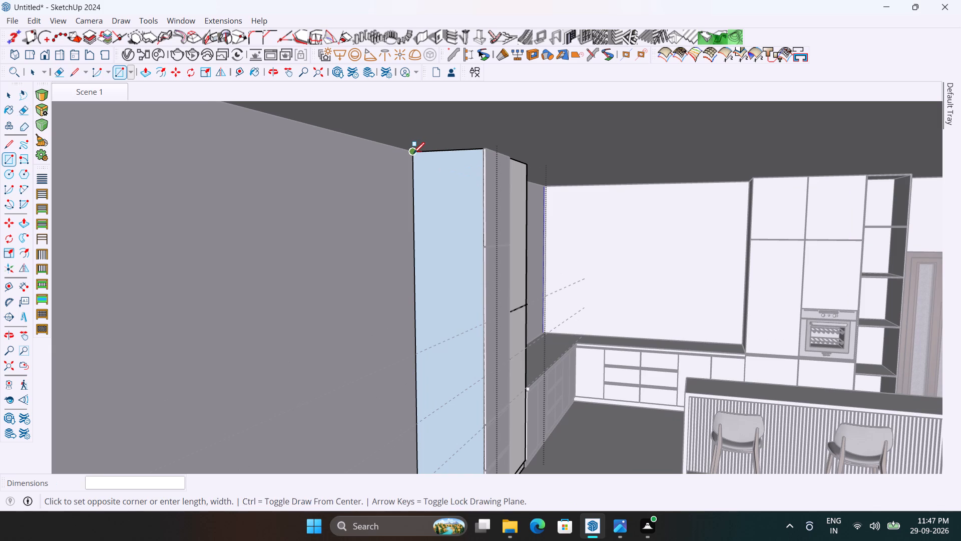
{"action": "scroll", "coordinate": [496, 191], "scroll_direction": "down", "scroll_amount": 8}
{"action": "scroll", "coordinate": [490, 309], "scroll_direction": "up", "scroll_amount": 5}
{"action": "scroll", "coordinate": [490, 371], "scroll_direction": "up", "scroll_amount": 2}
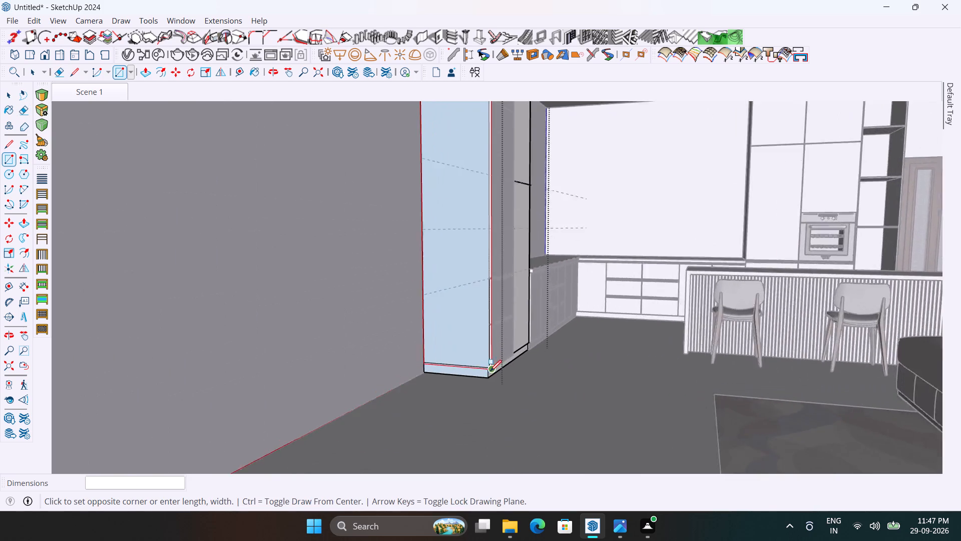
{"action": "scroll", "coordinate": [490, 371], "scroll_direction": "up", "scroll_amount": 18}
{"action": "scroll", "coordinate": [486, 365], "scroll_direction": "up", "scroll_amount": 4}
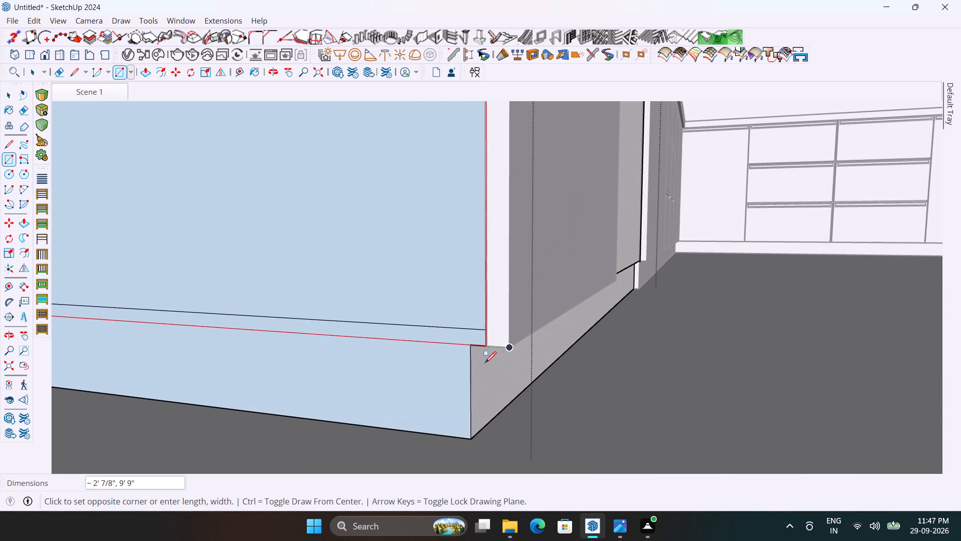
{"action": "left_click", "coordinate": [485, 348]}
Erase the two horizontal dividing lines above the plinth on the cabinet's side face.
{"action": "scroll", "coordinate": [487, 343], "scroll_direction": "down", "scroll_amount": 5}
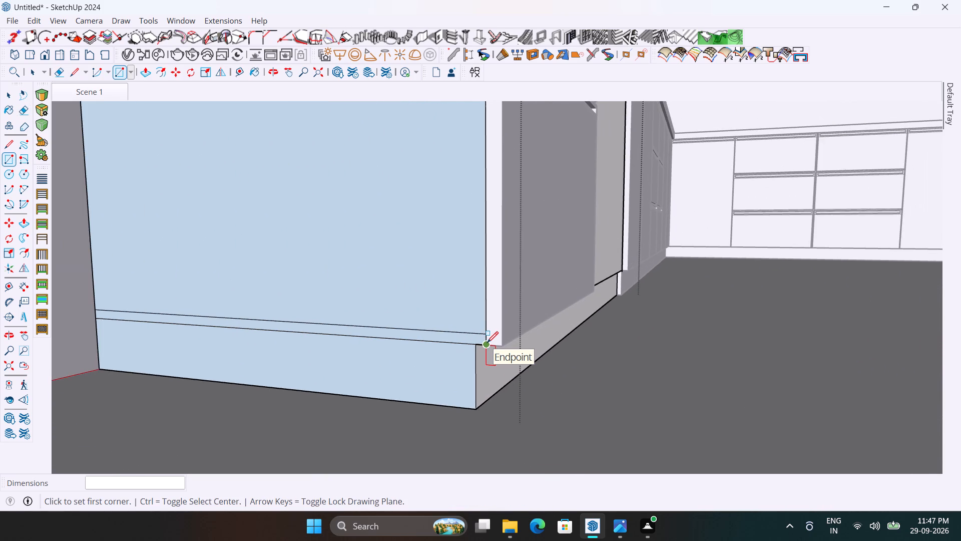
{"action": "scroll", "coordinate": [487, 343], "scroll_direction": "down", "scroll_amount": 5}
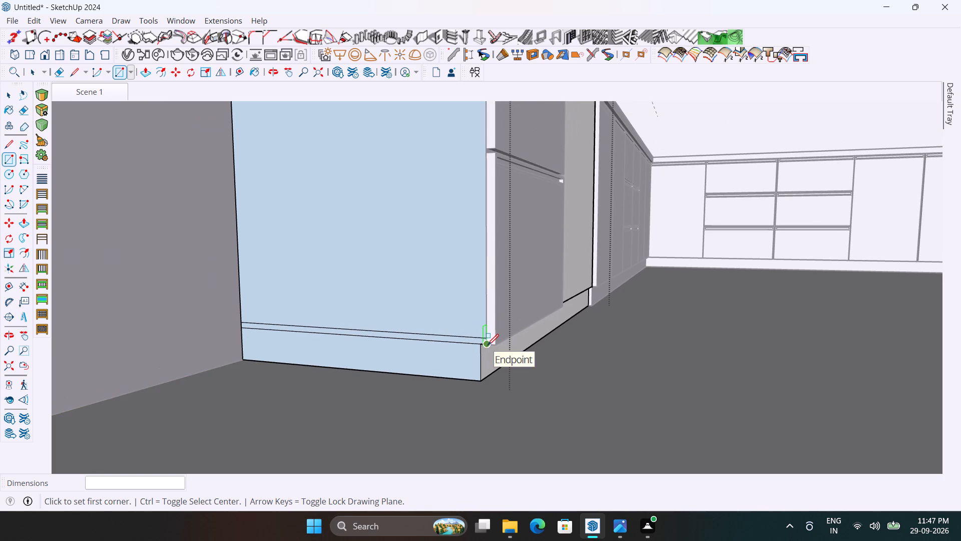
{"action": "key", "text": "e"}
{"action": "left_click_drag", "start_coordinate": [454, 352], "coordinate": [448, 318]}
{"action": "scroll", "coordinate": [448, 317], "scroll_direction": "down", "scroll_amount": 5}
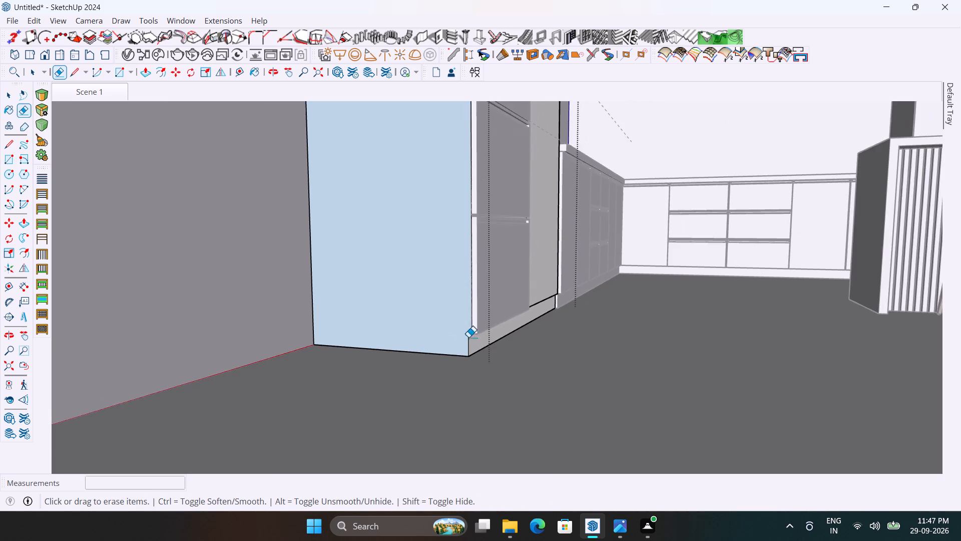
{"action": "scroll", "coordinate": [480, 350], "scroll_direction": "down", "scroll_amount": 3}
Trace a line along the floor edge of the cabinet's side face, from the plinth's front corner to the wall.
{"action": "key", "text": "l"}
{"action": "scroll", "coordinate": [476, 363], "scroll_direction": "up", "scroll_amount": 3}
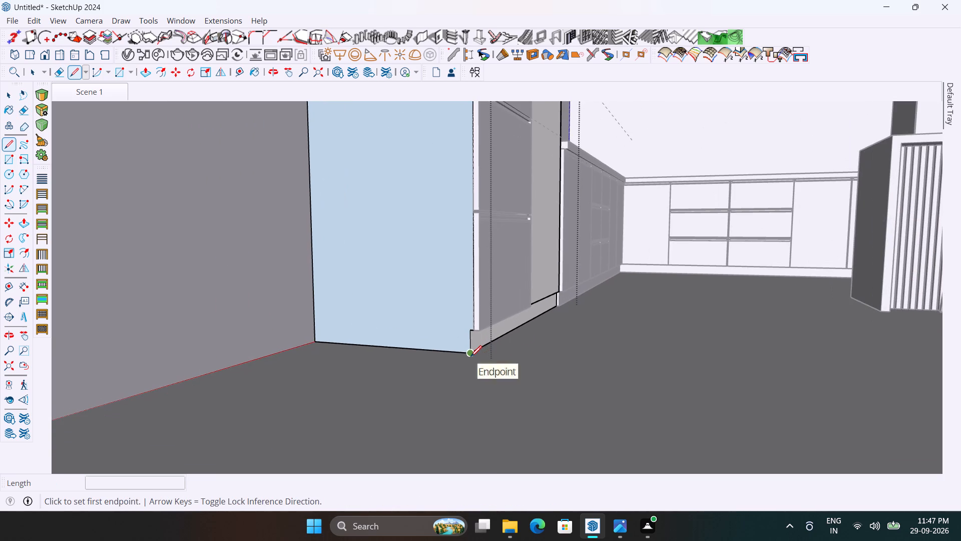
{"action": "left_click", "coordinate": [470, 357]}
{"action": "left_click", "coordinate": [320, 341]}
Trace a 2' line along the ceiling edge of the tall cabinet's side face, from the wall to its front corner.
{"action": "scroll", "coordinate": [422, 416], "scroll_direction": "down", "scroll_amount": 5}
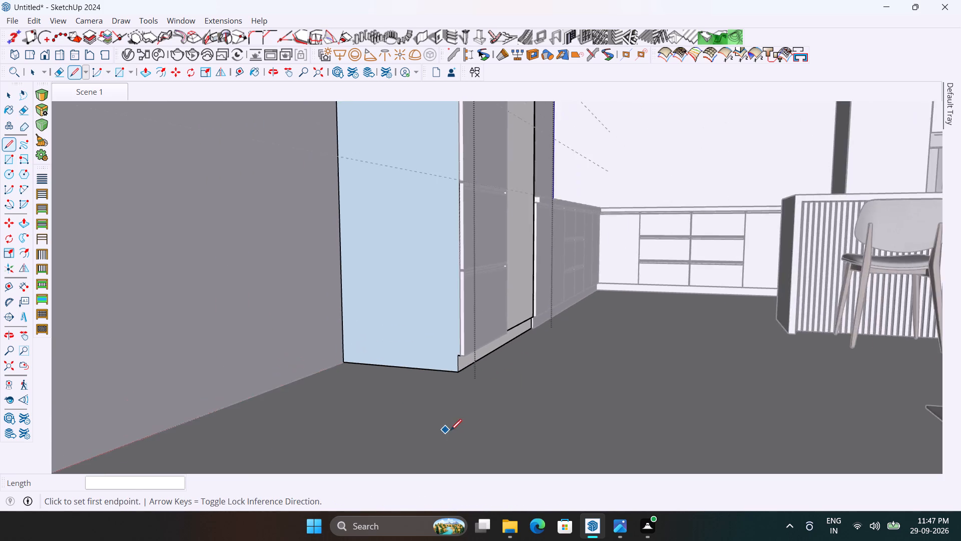
{"action": "scroll", "coordinate": [450, 430], "scroll_direction": "down", "scroll_amount": 13}
{"action": "scroll", "coordinate": [433, 144], "scroll_direction": "up", "scroll_amount": 1}
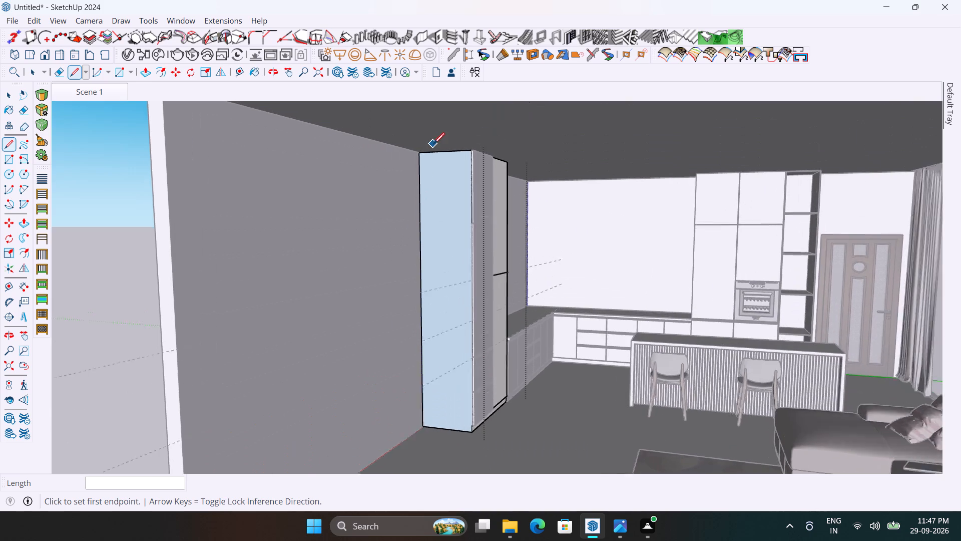
{"action": "scroll", "coordinate": [433, 144], "scroll_direction": "up", "scroll_amount": 2}
{"action": "left_click", "coordinate": [417, 156]}
{"action": "scroll", "coordinate": [476, 163], "scroll_direction": "up", "scroll_amount": 8}
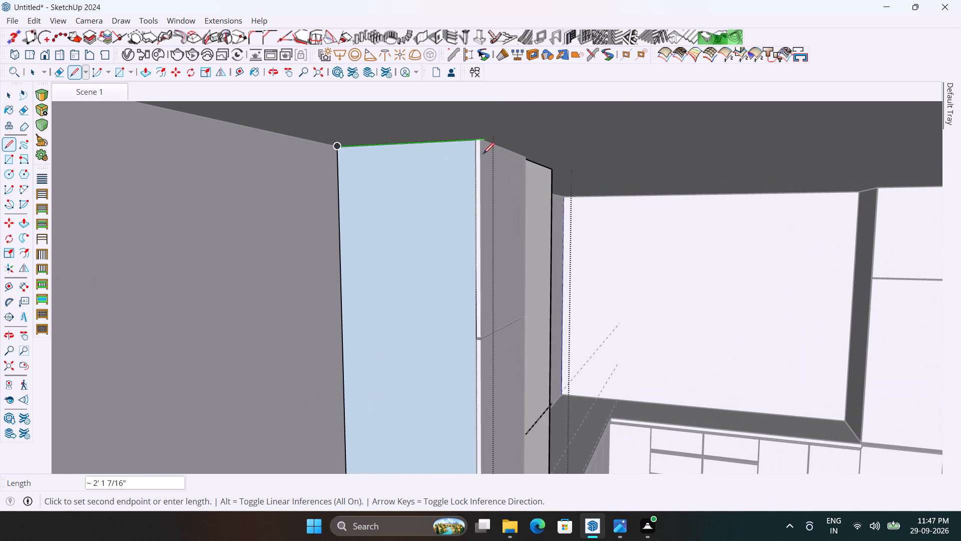
{"action": "left_click", "coordinate": [476, 138]}
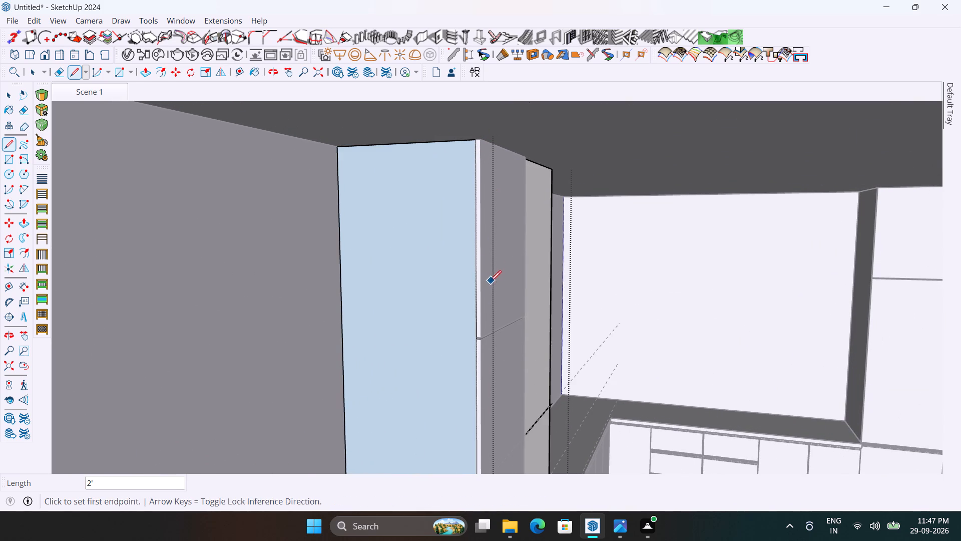
Draw a short line along the notch above the plinth at the side face's lower front corner, and leave the cabinet group.
{"action": "scroll", "coordinate": [488, 262], "scroll_direction": "down", "scroll_amount": 14}
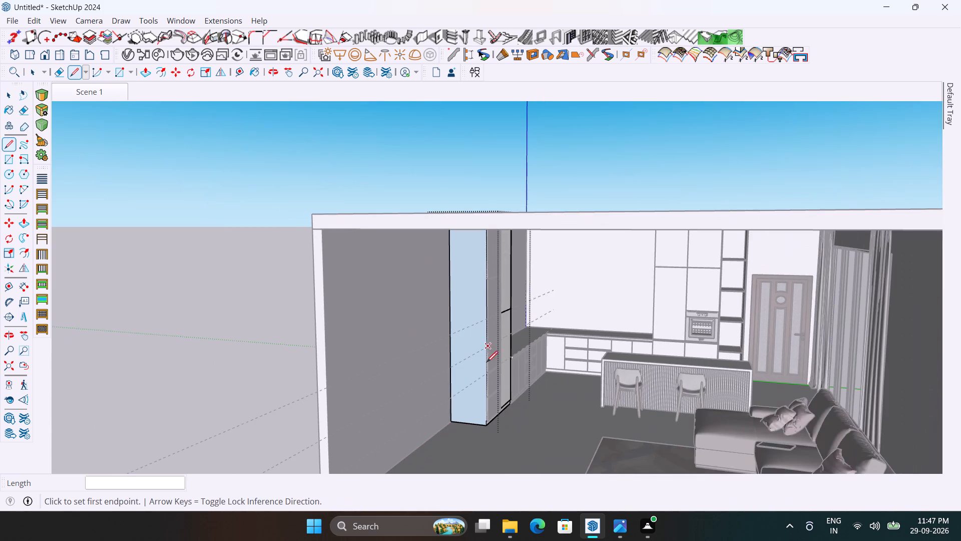
{"action": "scroll", "coordinate": [488, 389], "scroll_direction": "up", "scroll_amount": 8}
{"action": "scroll", "coordinate": [486, 430], "scroll_direction": "up", "scroll_amount": 8}
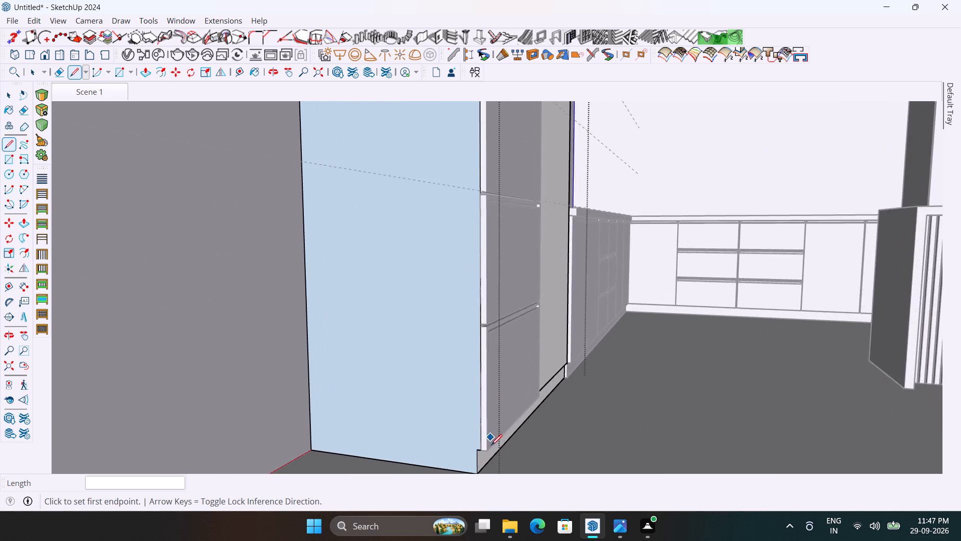
{"action": "scroll", "coordinate": [491, 448], "scroll_direction": "up", "scroll_amount": 8}
{"action": "left_click", "coordinate": [472, 456]}
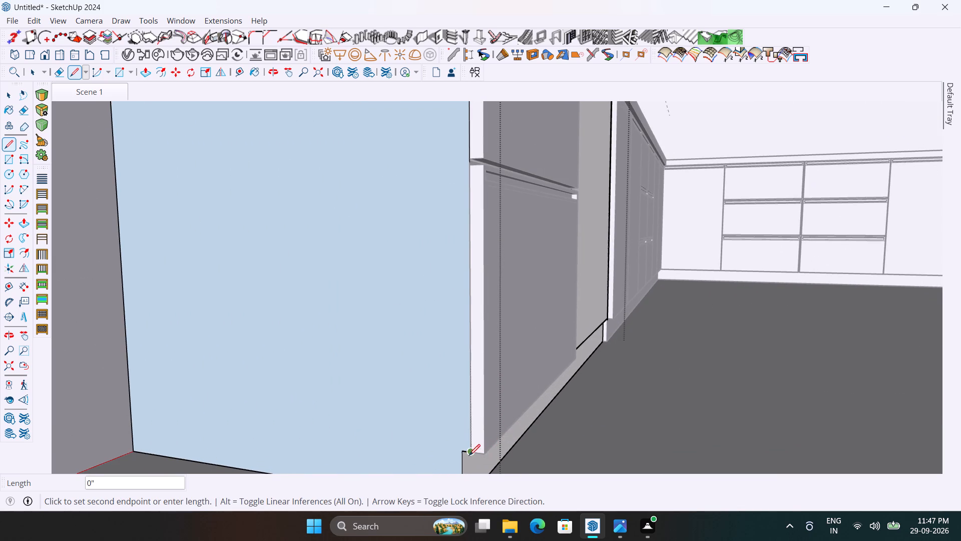
{"action": "left_click", "coordinate": [462, 453]}
{"action": "scroll", "coordinate": [487, 377], "scroll_direction": "down", "scroll_amount": 4}
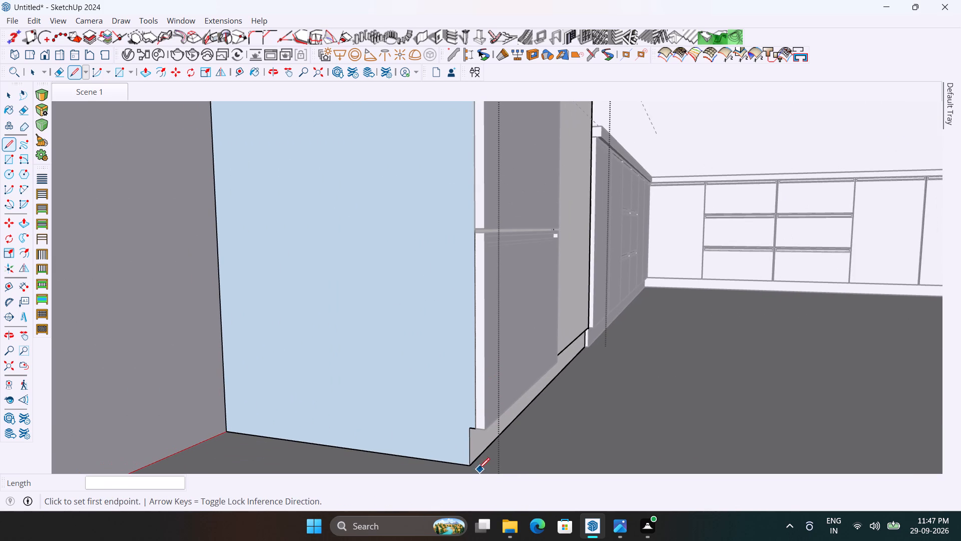
{"action": "left_click", "coordinate": [472, 465]}
{"action": "key", "text": "space"}
{"action": "scroll", "coordinate": [472, 369], "scroll_direction": "down", "scroll_amount": 9}
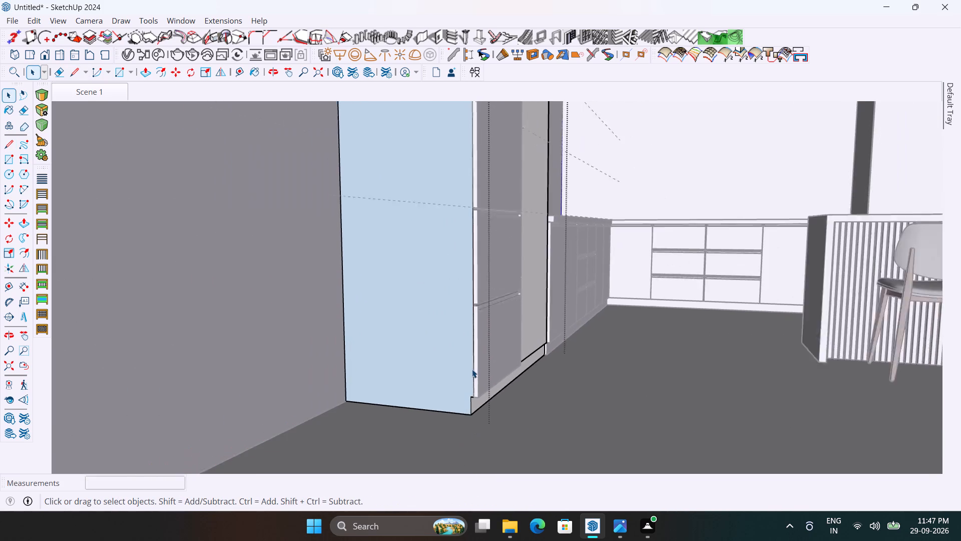
{"action": "scroll", "coordinate": [488, 373], "scroll_direction": "down", "scroll_amount": 5}
{"action": "left_click", "coordinate": [558, 385]}
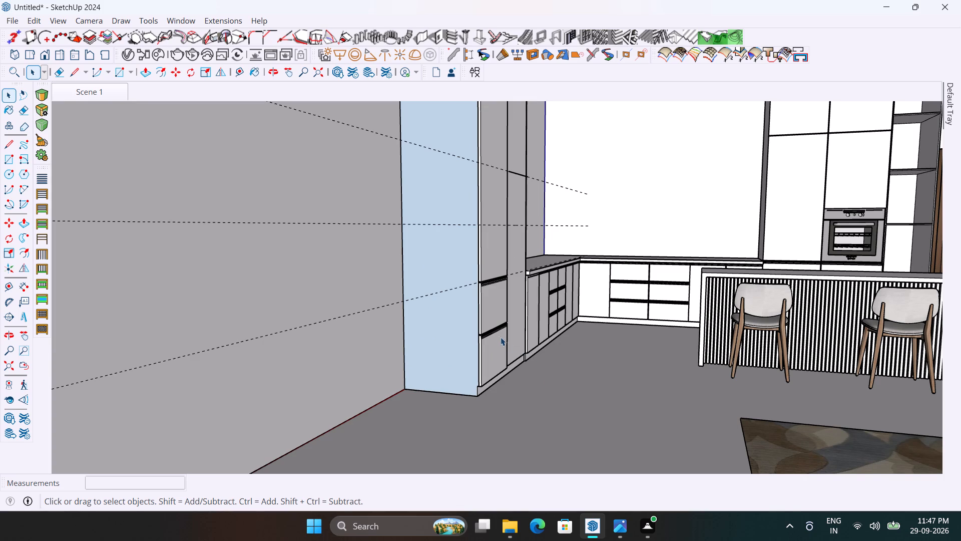
Hide the group of door and drawer fronts on the tall cabinet's bay nearest its end face.
{"action": "left_click", "coordinate": [499, 336]}
{"action": "right_click", "coordinate": [499, 336]}
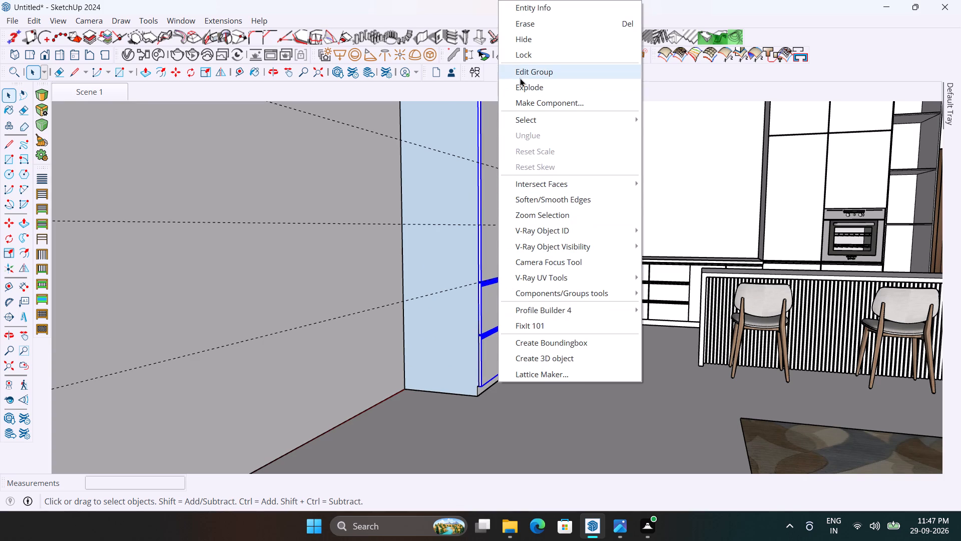
{"action": "left_click", "coordinate": [538, 38]}
Inside the cabinet group, Push/Pull the end face to the corner at the top of the plinth.
{"action": "middle_click_drag", "start_coordinate": [560, 357], "coordinate": [519, 369]}
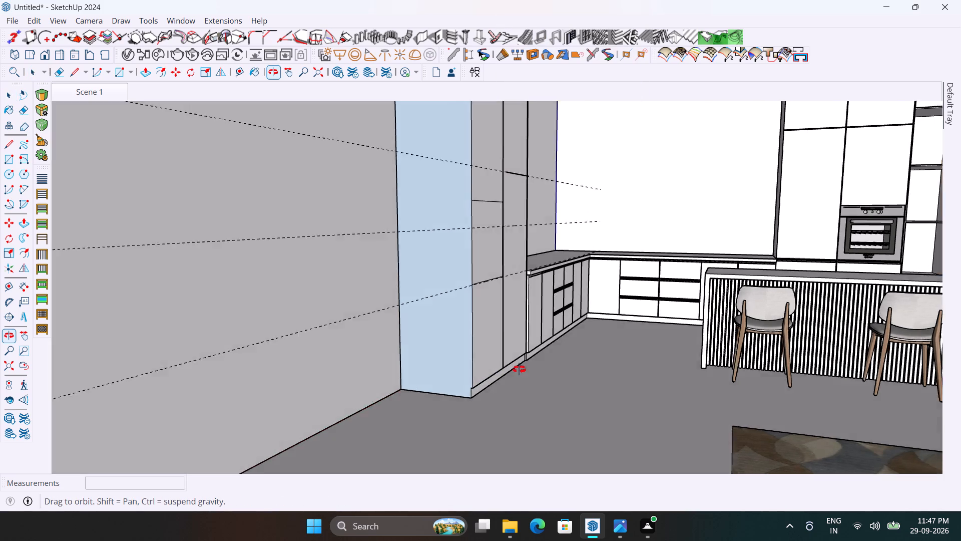
{"action": "middle_click_drag", "start_coordinate": [519, 369], "coordinate": [470, 409]}
{"action": "scroll", "coordinate": [432, 235], "scroll_direction": "up", "scroll_amount": 3}
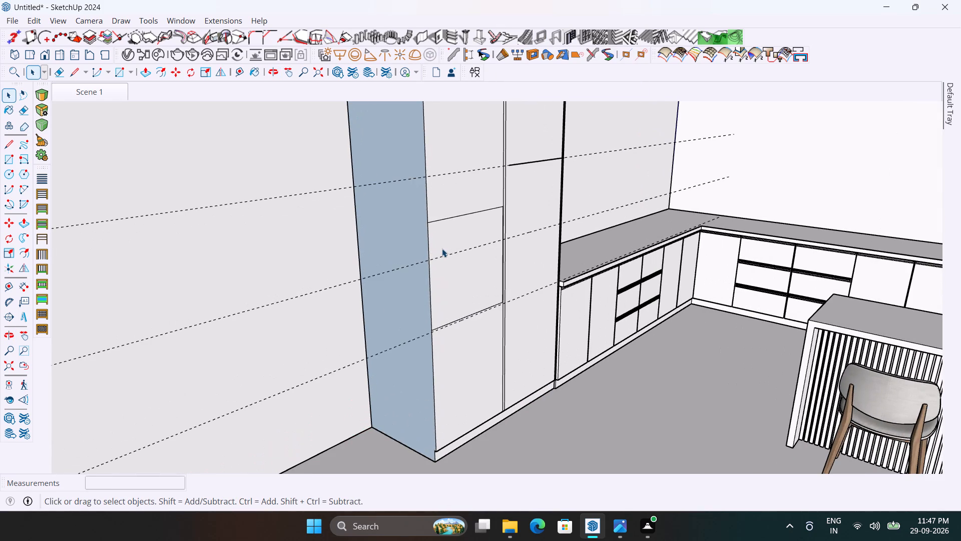
{"action": "key", "text": "p"}
{"action": "left_click", "coordinate": [417, 249]}
{"action": "key", "text": "space"}
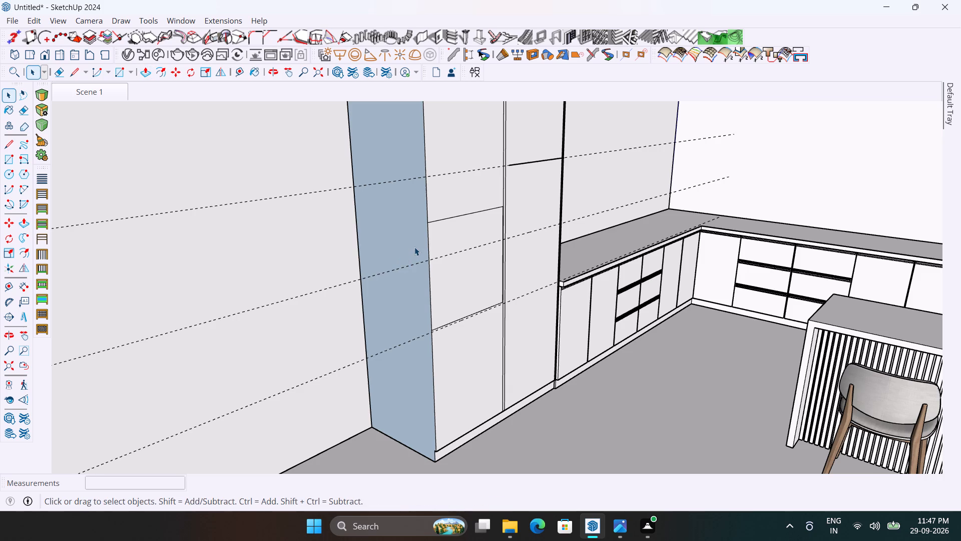
{"action": "double_click", "coordinate": [414, 247]}
{"action": "key", "text": "p"}
{"action": "left_click", "coordinate": [408, 249]}
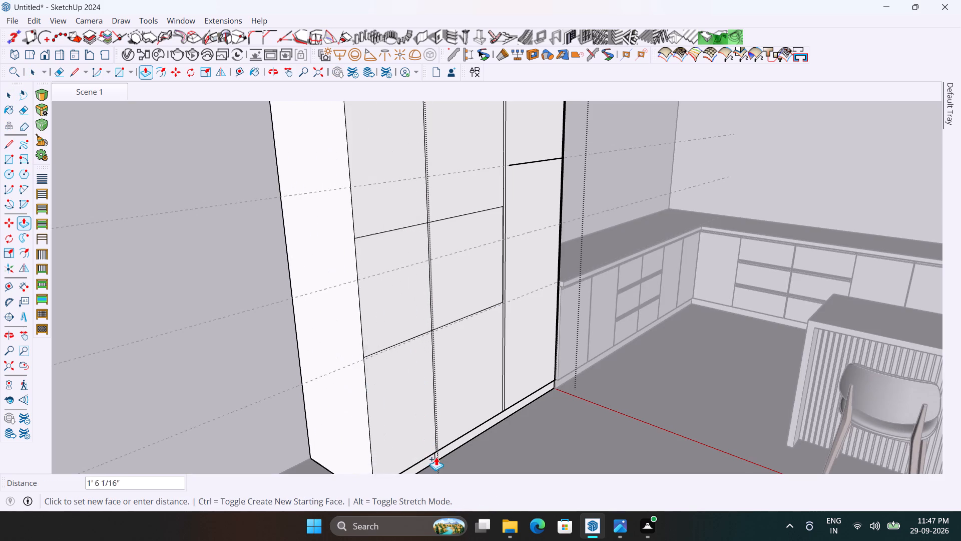
{"action": "left_click", "coordinate": [436, 454]}
{"action": "scroll", "coordinate": [498, 338], "scroll_direction": "down", "scroll_amount": 3}
{"action": "key", "text": "space"}
{"action": "scroll", "coordinate": [498, 338], "scroll_direction": "down", "scroll_amount": 2}
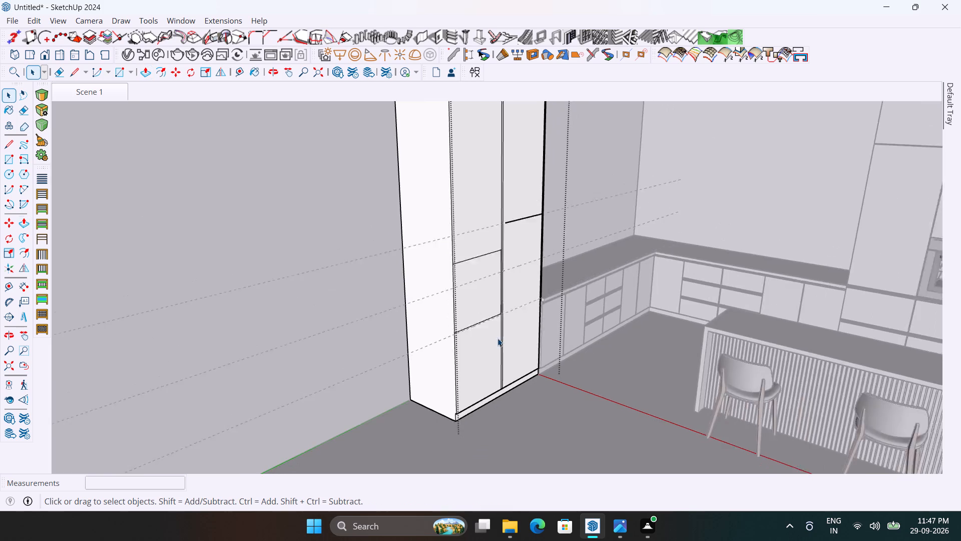
{"action": "scroll", "coordinate": [498, 338], "scroll_direction": "down", "scroll_amount": 2}
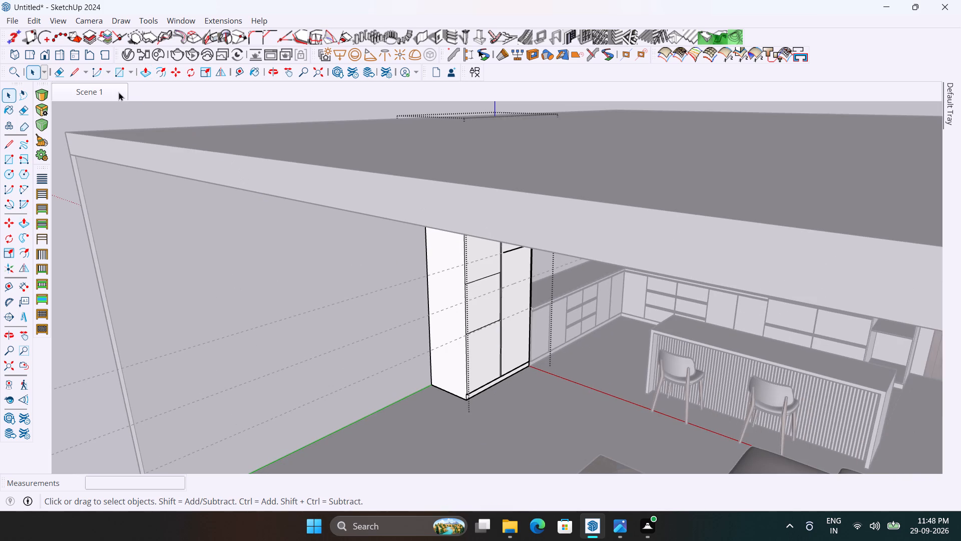
Return to the Scene 1 view, leave the cabinet group and examine the tall cabinet together with the rest of the kitchen.
{"action": "left_click", "coordinate": [118, 92]}
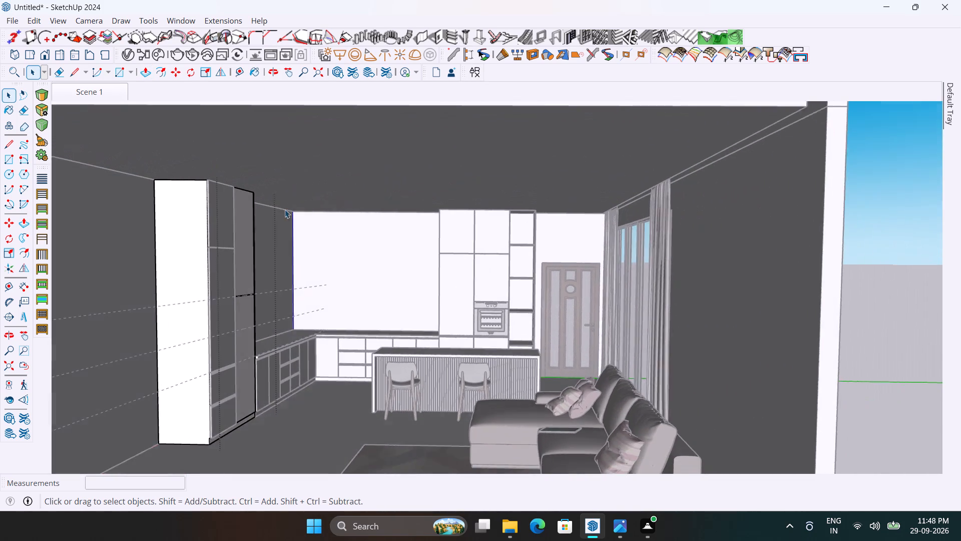
{"action": "left_click", "coordinate": [863, 289]}
{"action": "scroll", "coordinate": [863, 289], "scroll_direction": "down", "scroll_amount": 2}
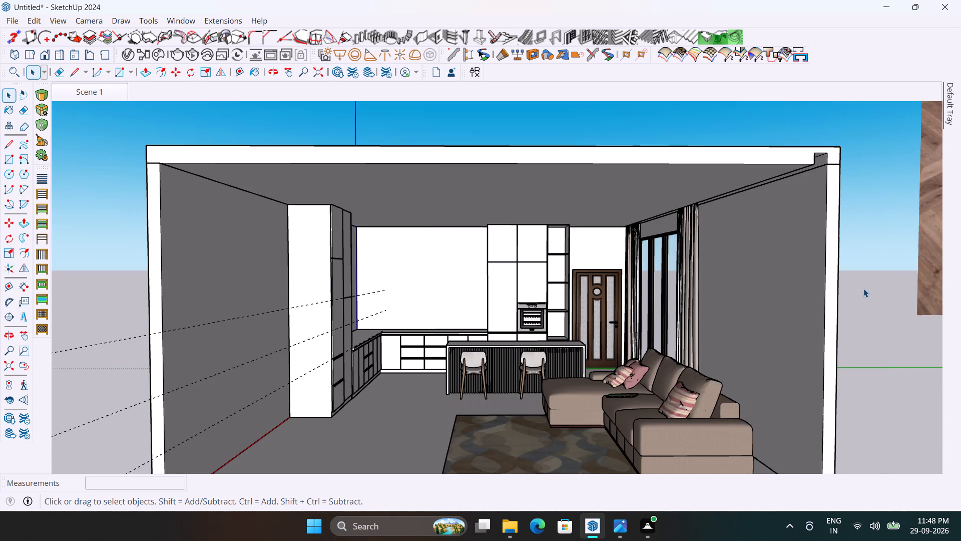
{"action": "middle_click_drag", "start_coordinate": [842, 300], "coordinate": [712, 332]}
{"action": "scroll", "coordinate": [335, 285], "scroll_direction": "up", "scroll_amount": 2}
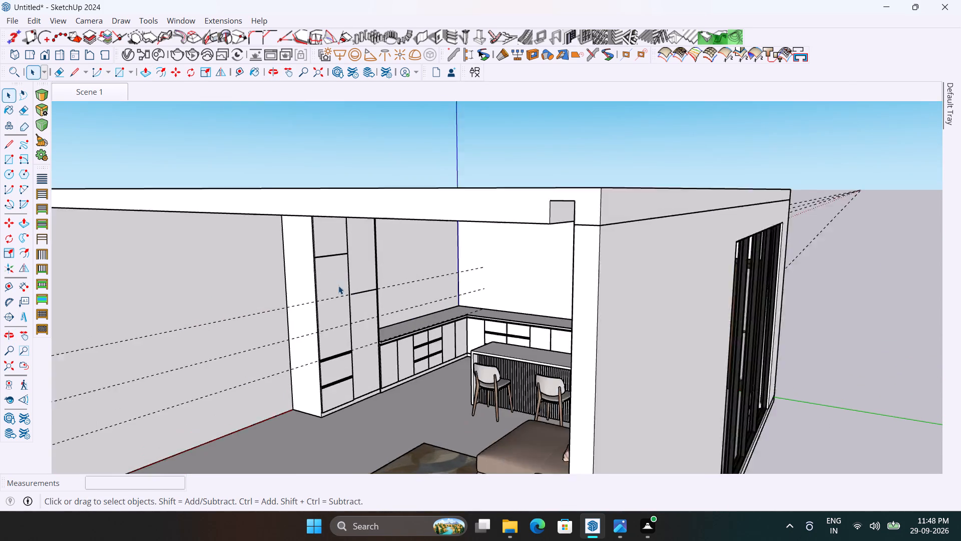
{"action": "scroll", "coordinate": [338, 286], "scroll_direction": "up", "scroll_amount": 7}
{"action": "scroll", "coordinate": [364, 279], "scroll_direction": "down", "scroll_amount": 4}
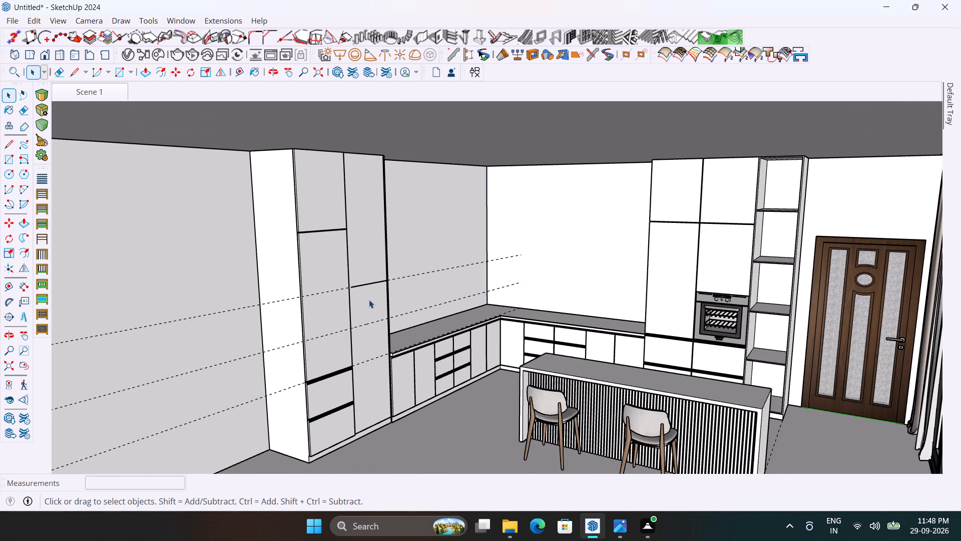
{"action": "double_click", "coordinate": [369, 300]}
{"action": "left_click", "coordinate": [408, 302]}
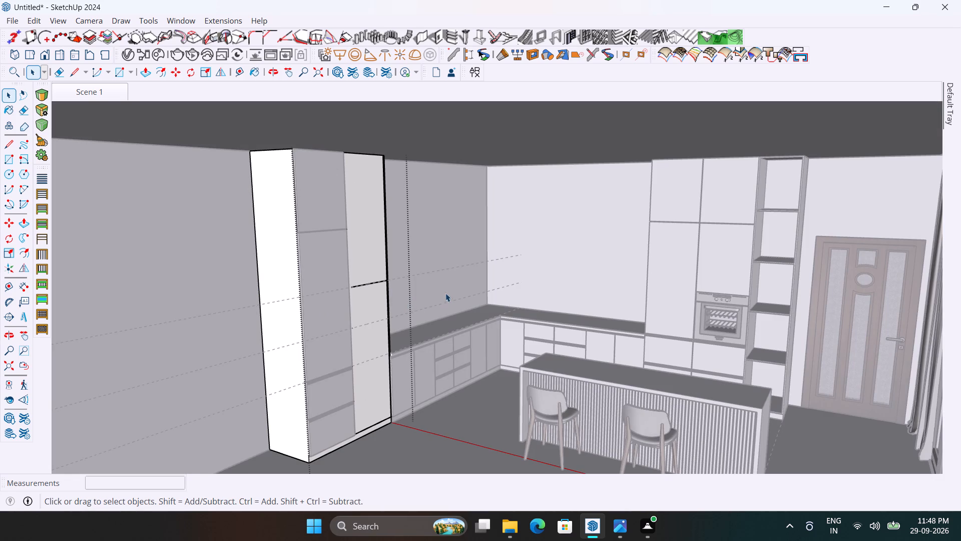
{"action": "left_click", "coordinate": [445, 293]}
{"action": "left_click", "coordinate": [338, 303]}
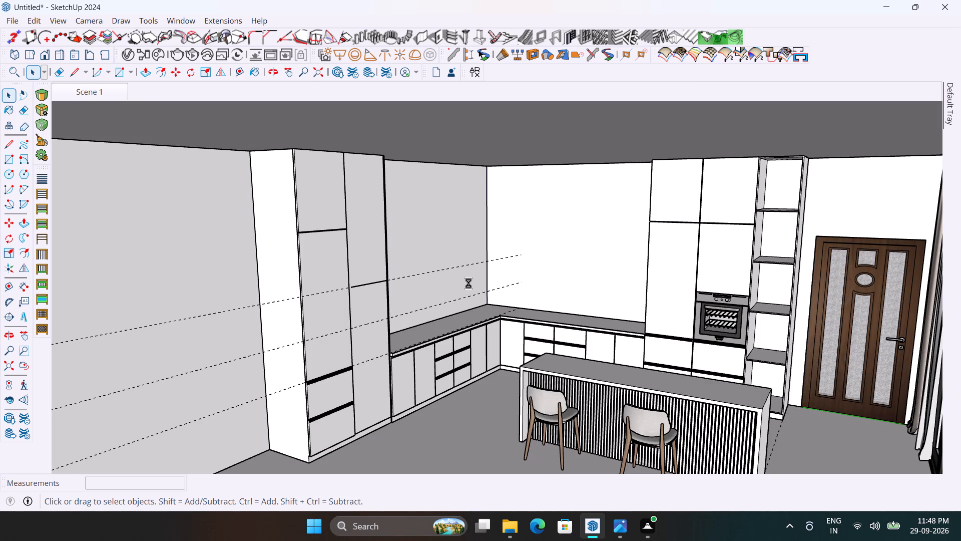
{"action": "scroll", "coordinate": [420, 292], "scroll_direction": "down", "scroll_amount": 2}
{"action": "left_click", "coordinate": [432, 249]}
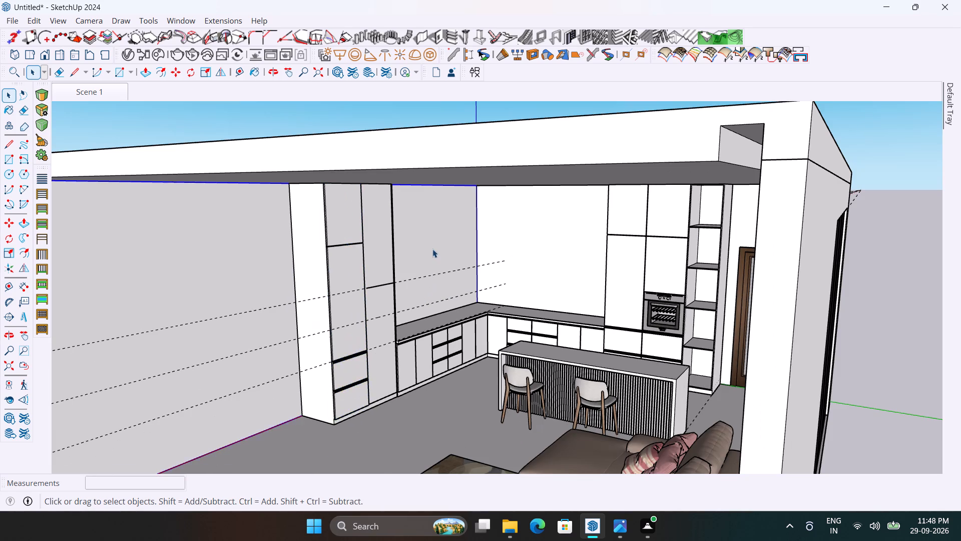
{"action": "scroll", "coordinate": [356, 295], "scroll_direction": "up", "scroll_amount": 3}
Hide the group of door and drawer fronts on the tall cabinet's end bay.
{"action": "left_click", "coordinate": [356, 296]}
{"action": "right_click", "coordinate": [356, 296]}
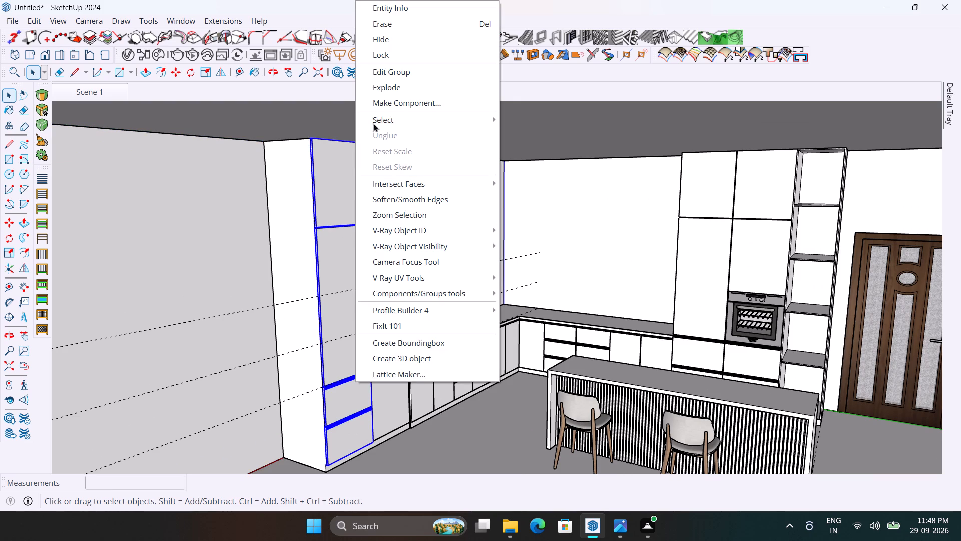
{"action": "left_click", "coordinate": [389, 40]}
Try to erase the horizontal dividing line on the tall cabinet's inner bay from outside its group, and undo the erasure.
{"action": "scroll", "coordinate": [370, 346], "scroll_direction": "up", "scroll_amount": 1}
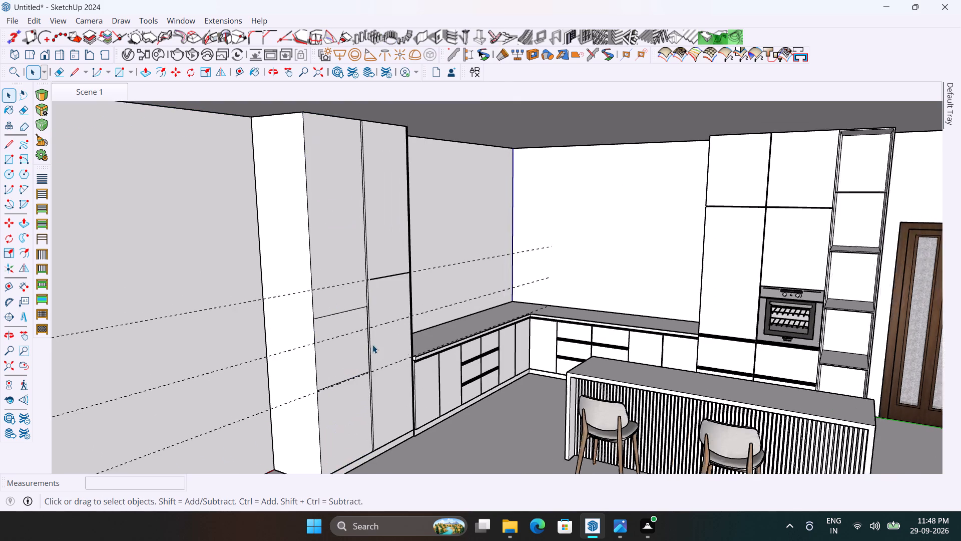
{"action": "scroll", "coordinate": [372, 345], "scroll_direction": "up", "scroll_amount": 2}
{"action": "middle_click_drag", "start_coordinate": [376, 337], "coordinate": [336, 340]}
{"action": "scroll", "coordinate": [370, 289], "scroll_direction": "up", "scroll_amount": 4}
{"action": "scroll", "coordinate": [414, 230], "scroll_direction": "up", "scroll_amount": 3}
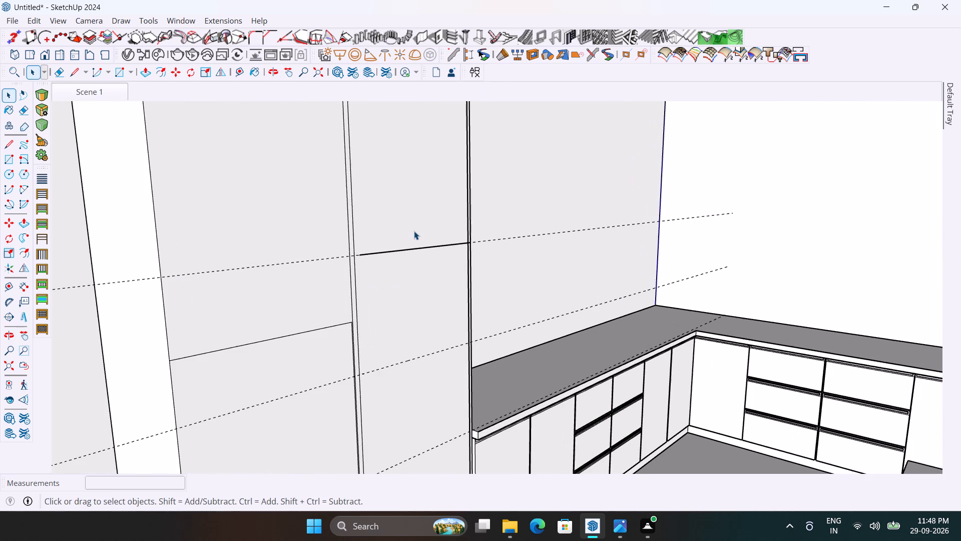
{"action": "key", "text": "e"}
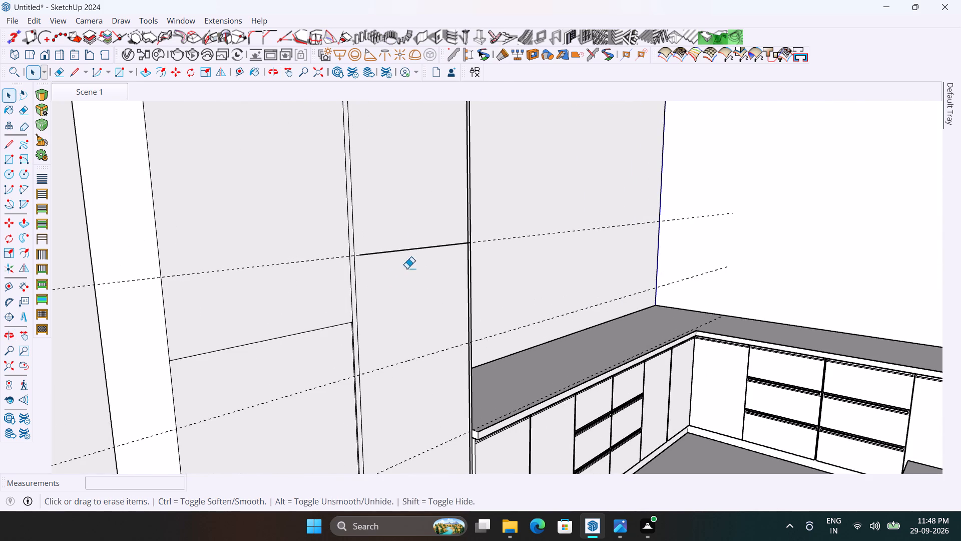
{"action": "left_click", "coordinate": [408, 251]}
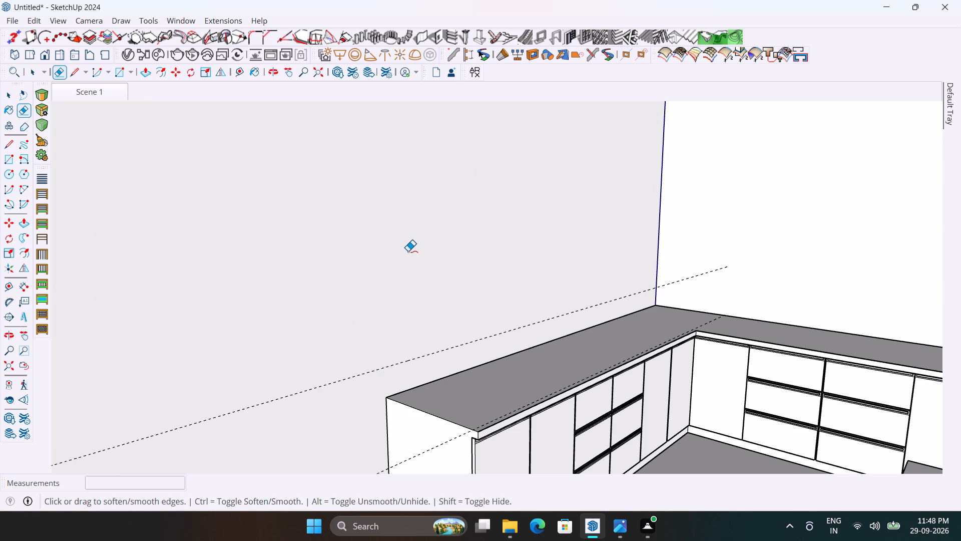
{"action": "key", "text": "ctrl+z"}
Open the cabinet group and erase the horizontal dividing line across the front of its inner bay.
{"action": "key", "text": "space"}
{"action": "double_click", "coordinate": [411, 233]}
{"action": "scroll", "coordinate": [405, 249], "scroll_direction": "up", "scroll_amount": 2}
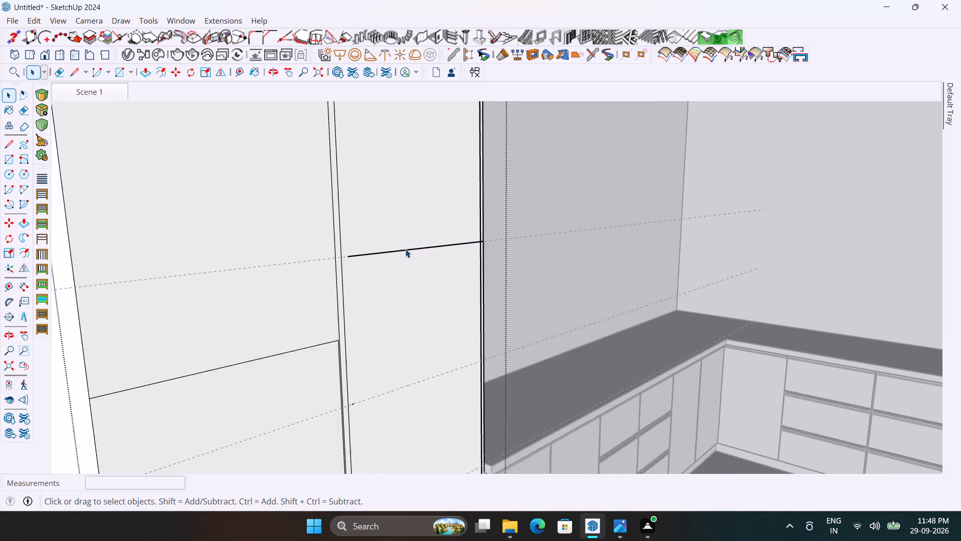
{"action": "scroll", "coordinate": [405, 249], "scroll_direction": "up", "scroll_amount": 1}
{"action": "key", "text": "e"}
{"action": "left_click_drag", "start_coordinate": [398, 264], "coordinate": [396, 245]}
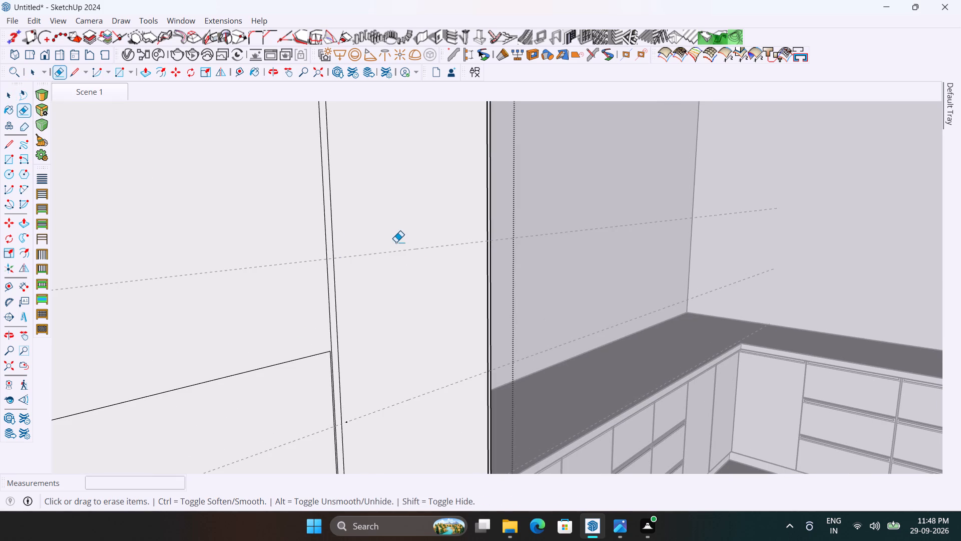
{"action": "scroll", "coordinate": [396, 241], "scroll_direction": "down", "scroll_amount": 2}
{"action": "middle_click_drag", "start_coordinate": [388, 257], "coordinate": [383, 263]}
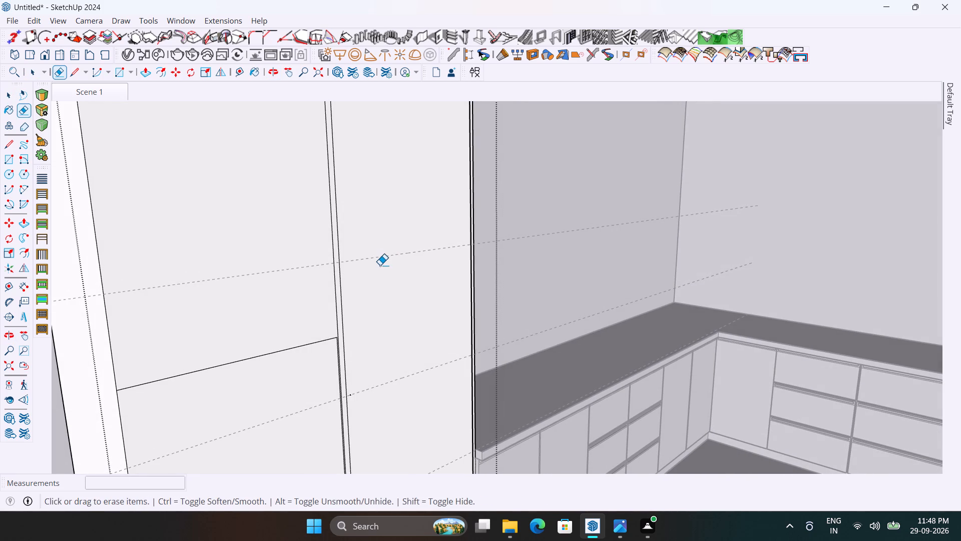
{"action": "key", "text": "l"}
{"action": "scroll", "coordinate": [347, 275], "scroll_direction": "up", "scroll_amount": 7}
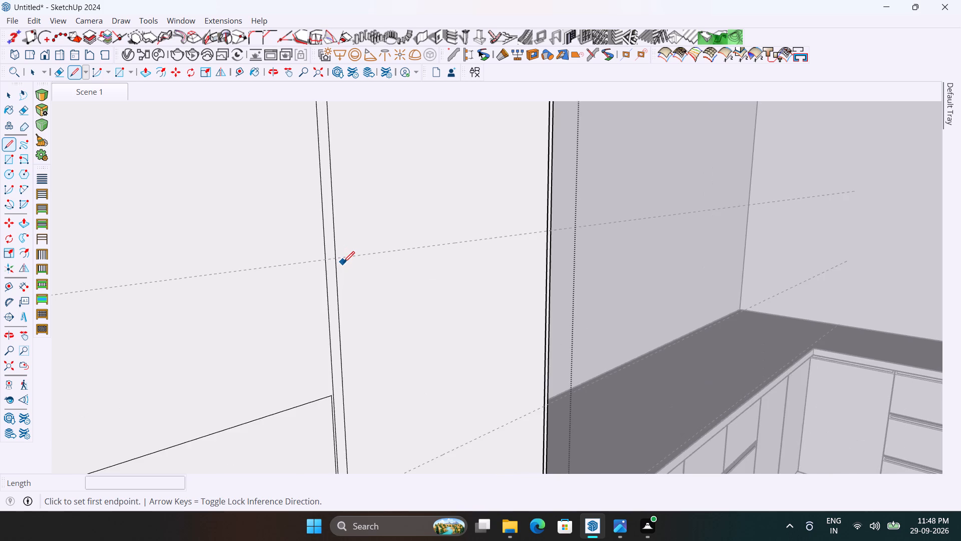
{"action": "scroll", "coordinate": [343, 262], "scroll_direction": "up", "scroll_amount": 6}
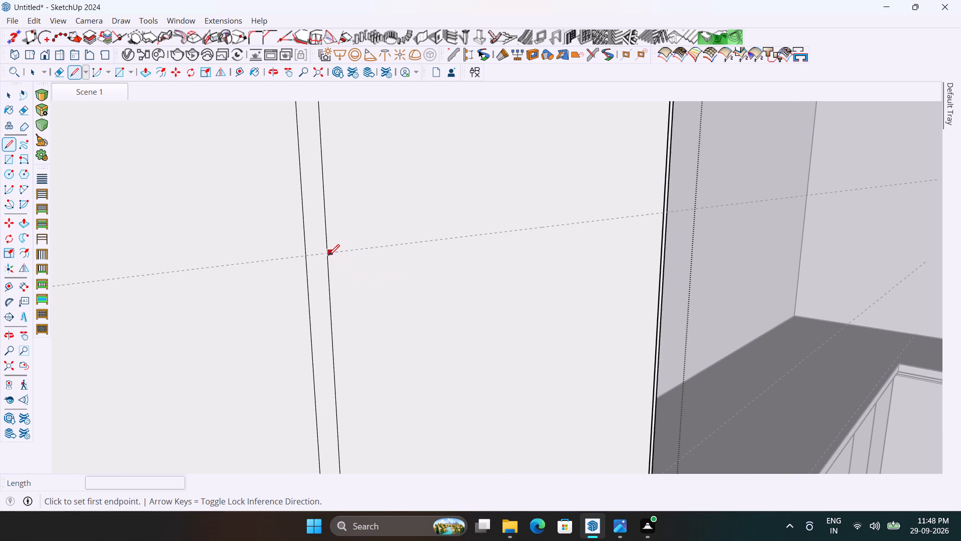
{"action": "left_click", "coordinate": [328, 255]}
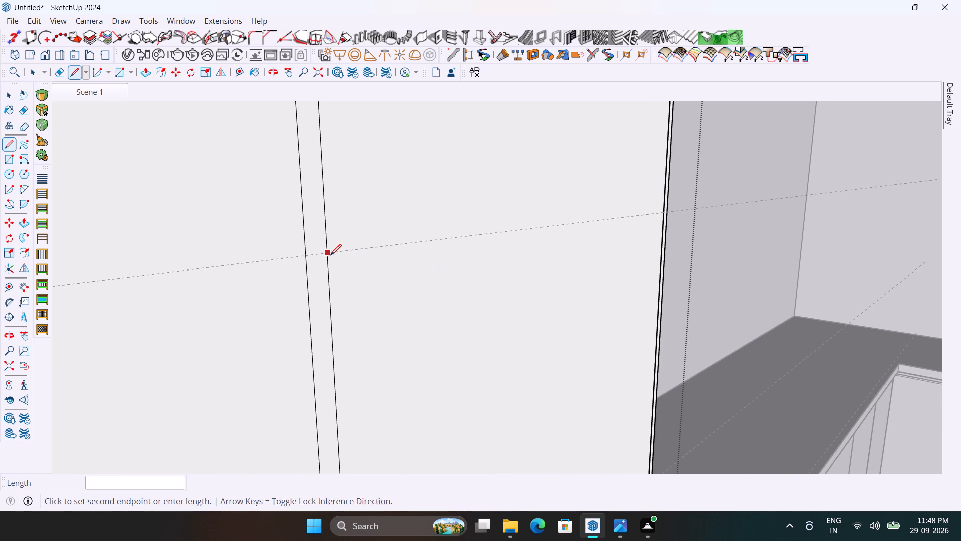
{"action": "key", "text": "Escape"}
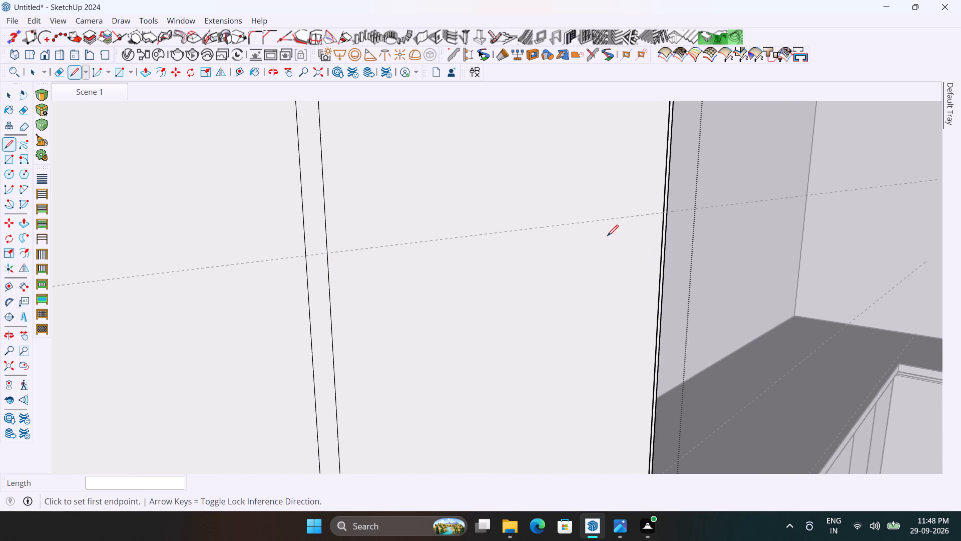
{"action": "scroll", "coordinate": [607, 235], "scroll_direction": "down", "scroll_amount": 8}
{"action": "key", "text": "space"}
Reopen the tall cabinet group and place a horizontal guide 1' 4" above the countertop-height guide on its inner bay.
{"action": "scroll", "coordinate": [555, 246], "scroll_direction": "down", "scroll_amount": 8}
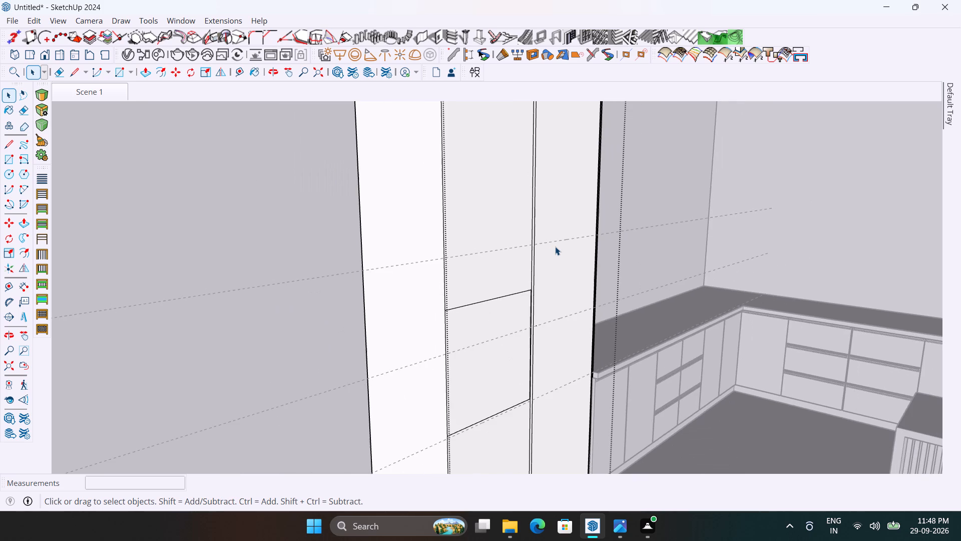
{"action": "left_click", "coordinate": [622, 250]}
{"action": "double_click", "coordinate": [565, 268]}
{"action": "scroll", "coordinate": [565, 268], "scroll_direction": "up", "scroll_amount": 5}
{"action": "middle_click_drag", "start_coordinate": [554, 273], "coordinate": [516, 274]}
{"action": "scroll", "coordinate": [511, 242], "scroll_direction": "down", "scroll_amount": 4}
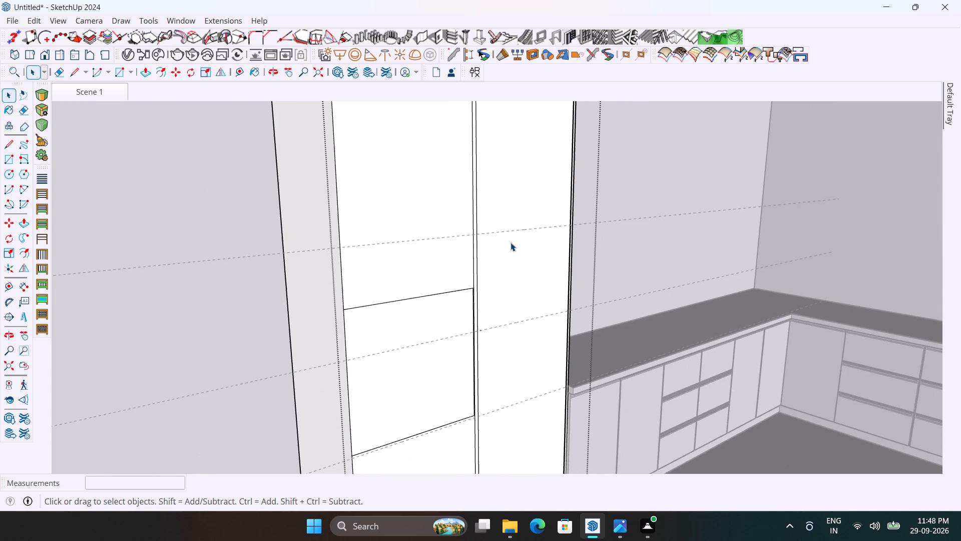
{"action": "scroll", "coordinate": [498, 401], "scroll_direction": "up", "scroll_amount": 3}
{"action": "key", "text": "t"}
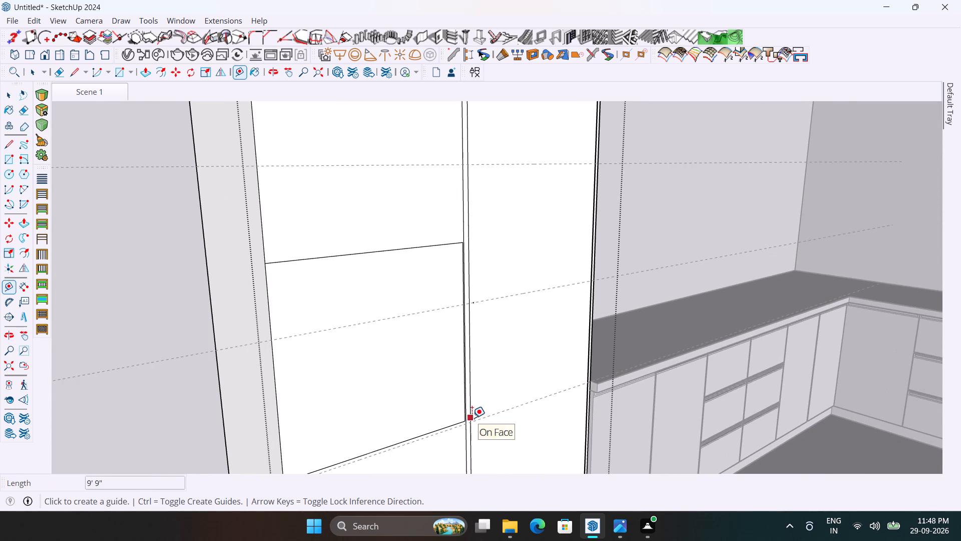
{"action": "scroll", "coordinate": [470, 425], "scroll_direction": "up", "scroll_amount": 7}
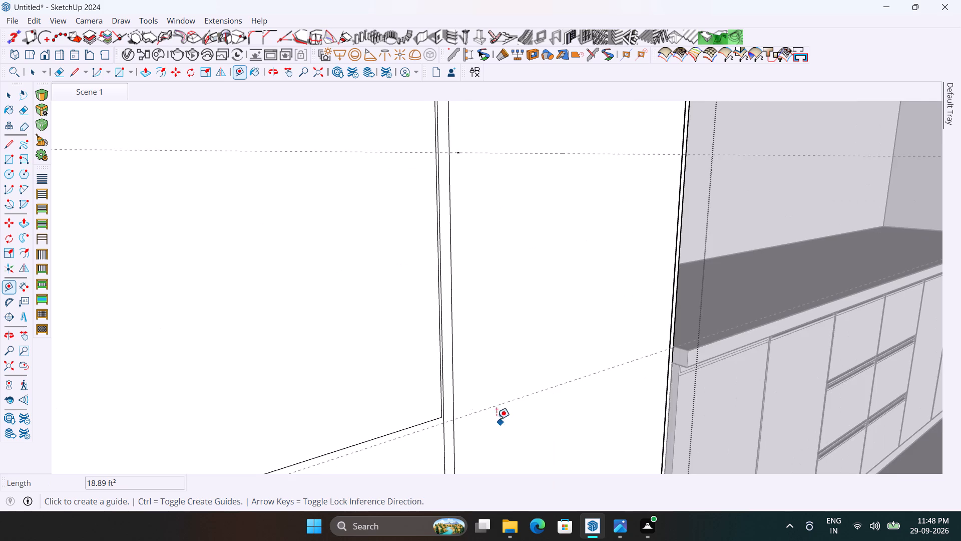
{"action": "scroll", "coordinate": [465, 407], "scroll_direction": "up", "scroll_amount": 4}
{"action": "left_click", "coordinate": [455, 422]}
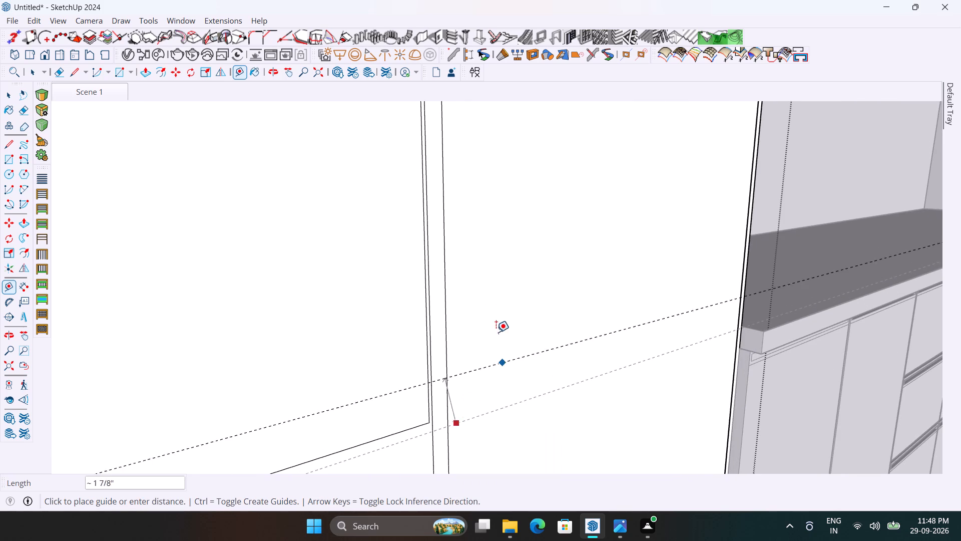
{"action": "scroll", "coordinate": [486, 317], "scroll_direction": "down", "scroll_amount": 7}
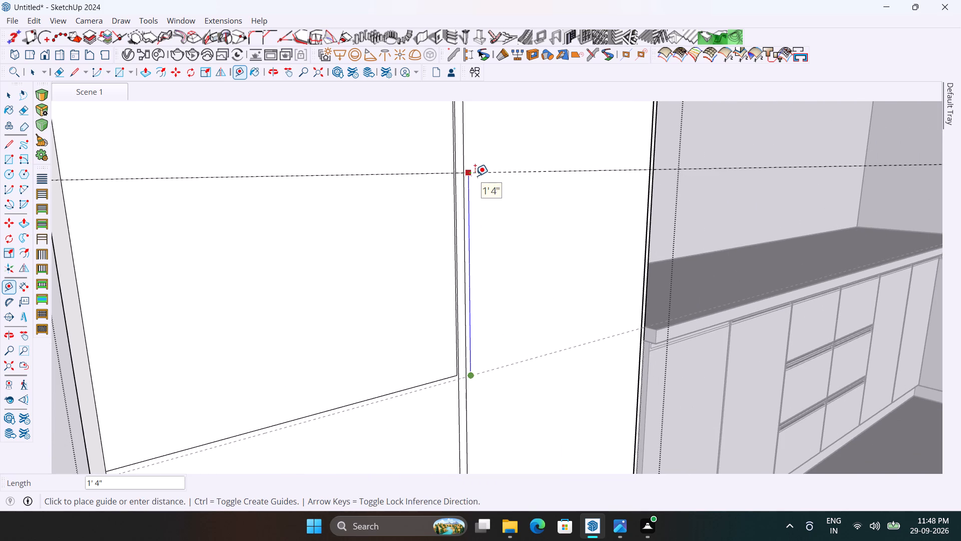
{"action": "left_click", "coordinate": [475, 176]}
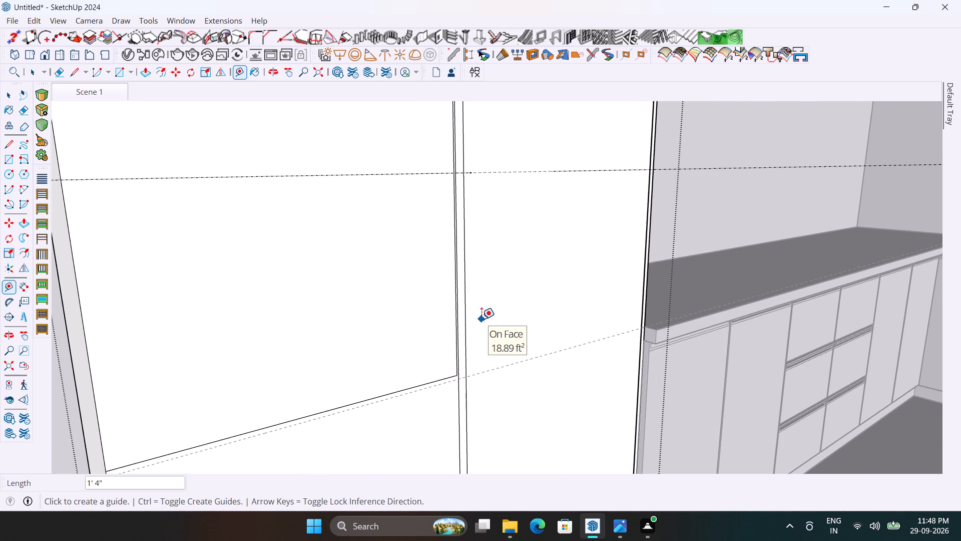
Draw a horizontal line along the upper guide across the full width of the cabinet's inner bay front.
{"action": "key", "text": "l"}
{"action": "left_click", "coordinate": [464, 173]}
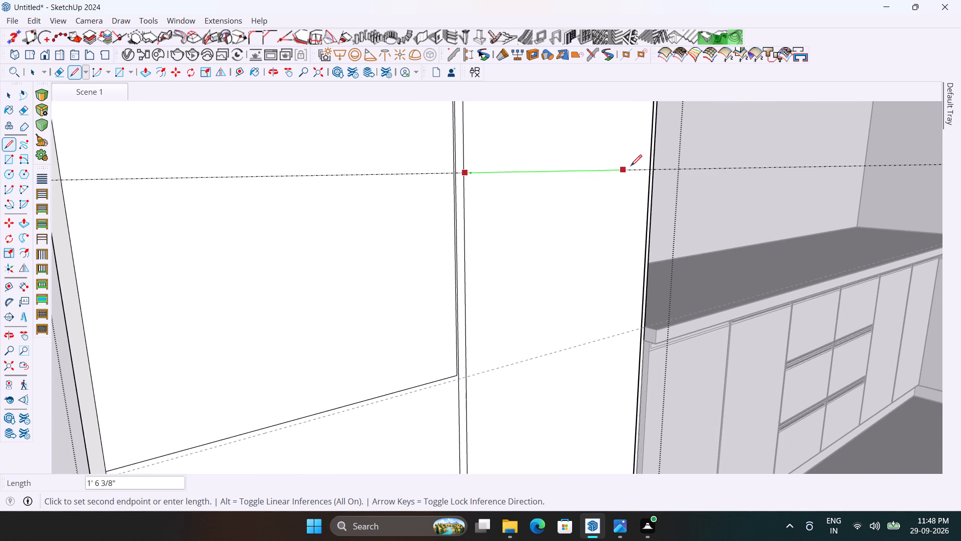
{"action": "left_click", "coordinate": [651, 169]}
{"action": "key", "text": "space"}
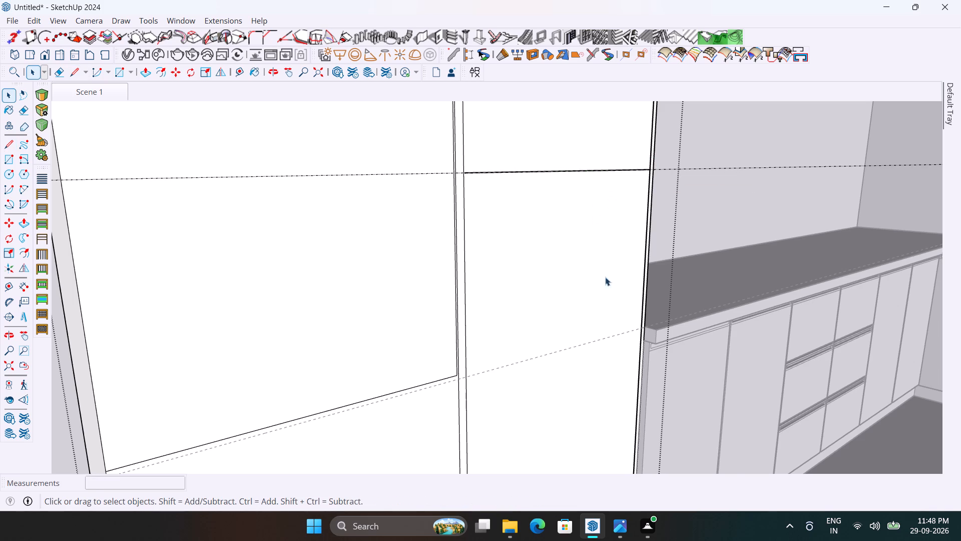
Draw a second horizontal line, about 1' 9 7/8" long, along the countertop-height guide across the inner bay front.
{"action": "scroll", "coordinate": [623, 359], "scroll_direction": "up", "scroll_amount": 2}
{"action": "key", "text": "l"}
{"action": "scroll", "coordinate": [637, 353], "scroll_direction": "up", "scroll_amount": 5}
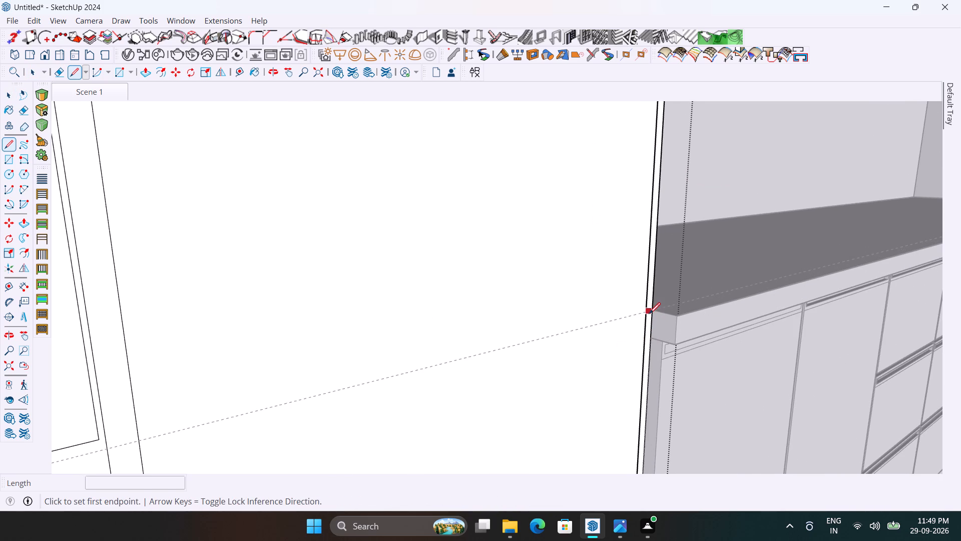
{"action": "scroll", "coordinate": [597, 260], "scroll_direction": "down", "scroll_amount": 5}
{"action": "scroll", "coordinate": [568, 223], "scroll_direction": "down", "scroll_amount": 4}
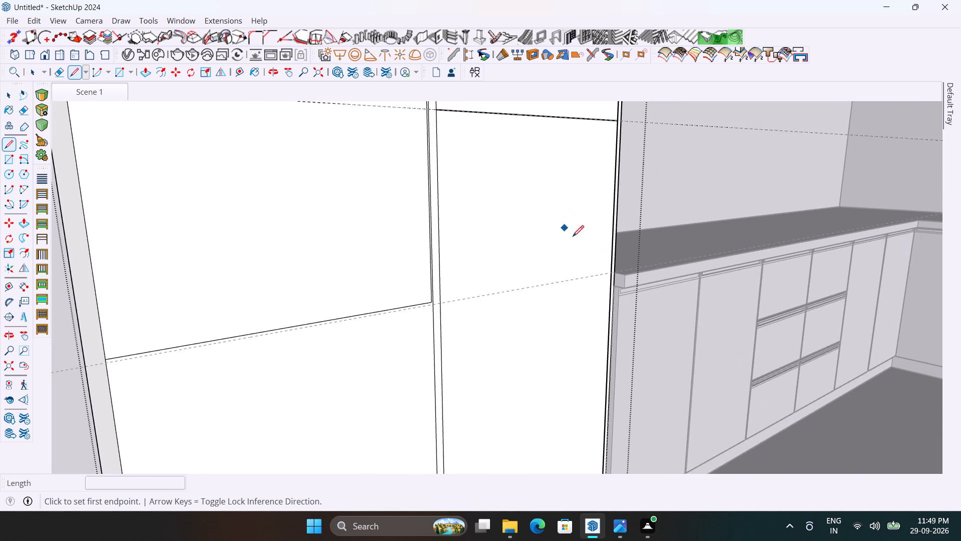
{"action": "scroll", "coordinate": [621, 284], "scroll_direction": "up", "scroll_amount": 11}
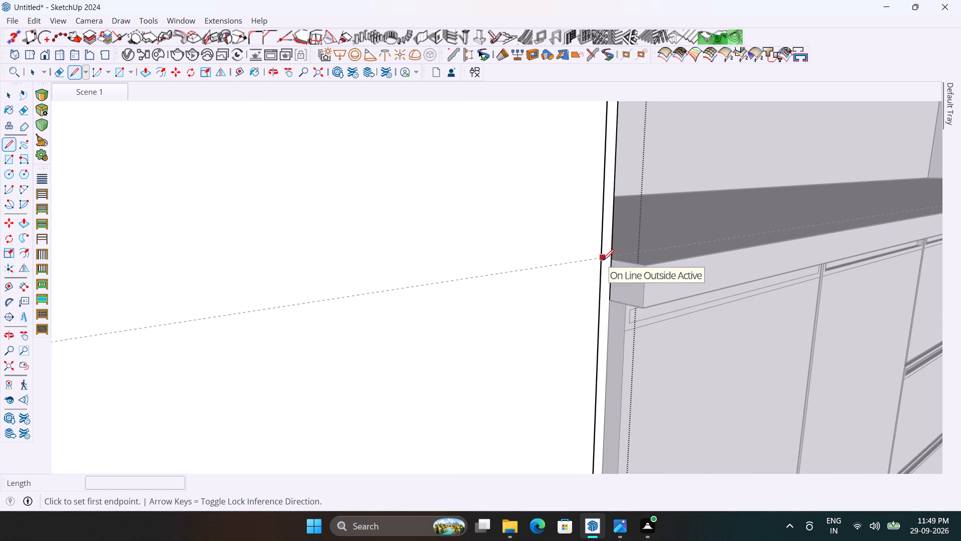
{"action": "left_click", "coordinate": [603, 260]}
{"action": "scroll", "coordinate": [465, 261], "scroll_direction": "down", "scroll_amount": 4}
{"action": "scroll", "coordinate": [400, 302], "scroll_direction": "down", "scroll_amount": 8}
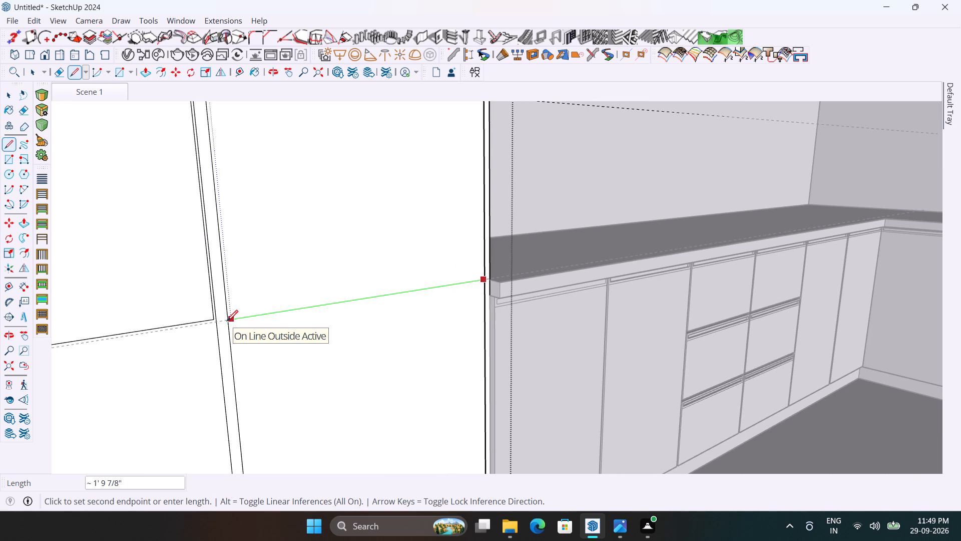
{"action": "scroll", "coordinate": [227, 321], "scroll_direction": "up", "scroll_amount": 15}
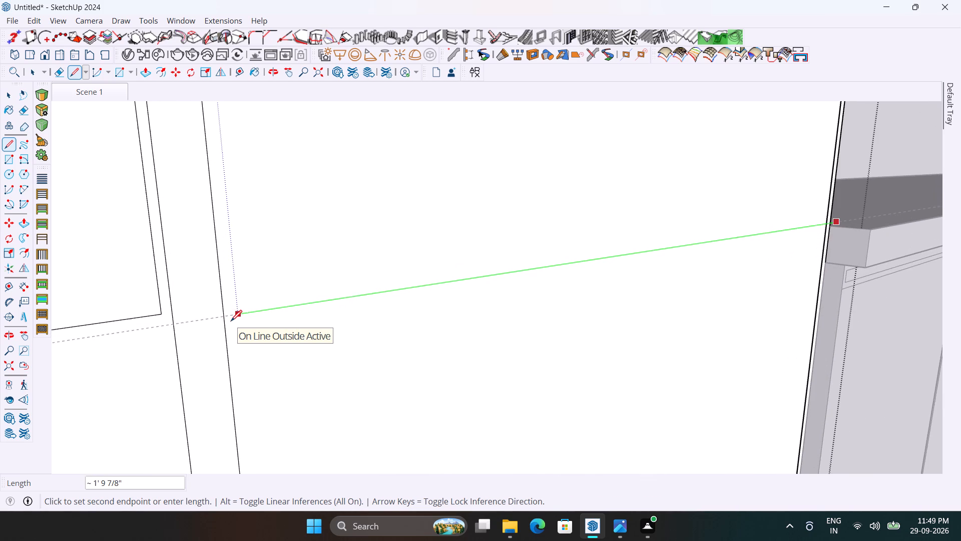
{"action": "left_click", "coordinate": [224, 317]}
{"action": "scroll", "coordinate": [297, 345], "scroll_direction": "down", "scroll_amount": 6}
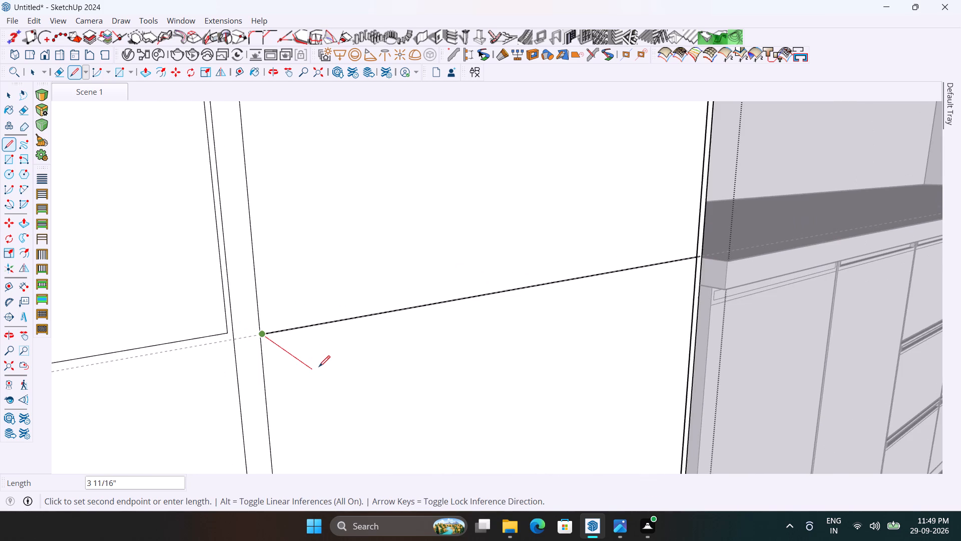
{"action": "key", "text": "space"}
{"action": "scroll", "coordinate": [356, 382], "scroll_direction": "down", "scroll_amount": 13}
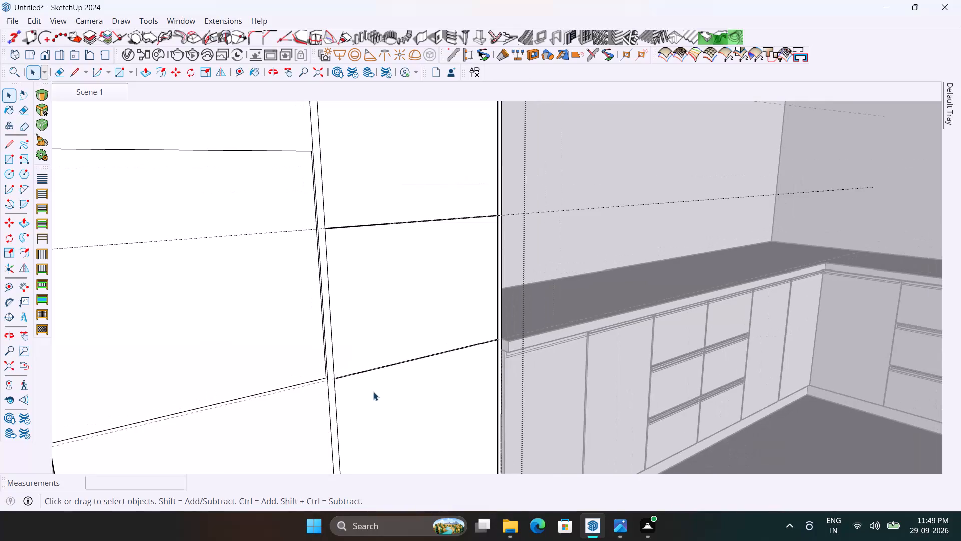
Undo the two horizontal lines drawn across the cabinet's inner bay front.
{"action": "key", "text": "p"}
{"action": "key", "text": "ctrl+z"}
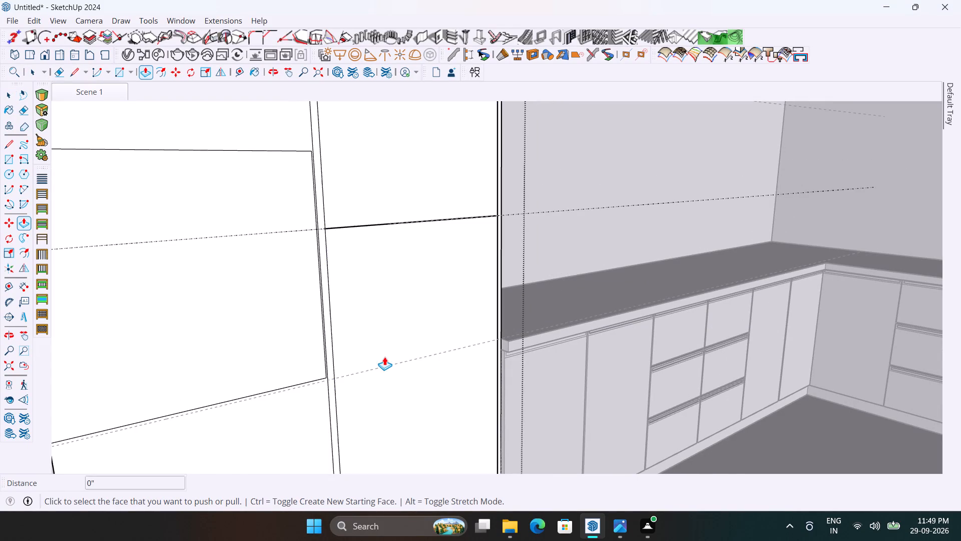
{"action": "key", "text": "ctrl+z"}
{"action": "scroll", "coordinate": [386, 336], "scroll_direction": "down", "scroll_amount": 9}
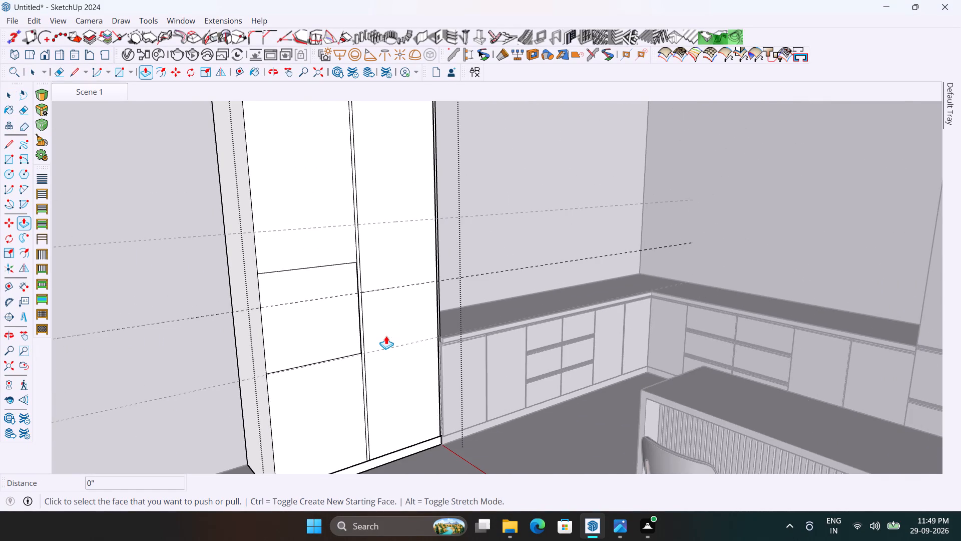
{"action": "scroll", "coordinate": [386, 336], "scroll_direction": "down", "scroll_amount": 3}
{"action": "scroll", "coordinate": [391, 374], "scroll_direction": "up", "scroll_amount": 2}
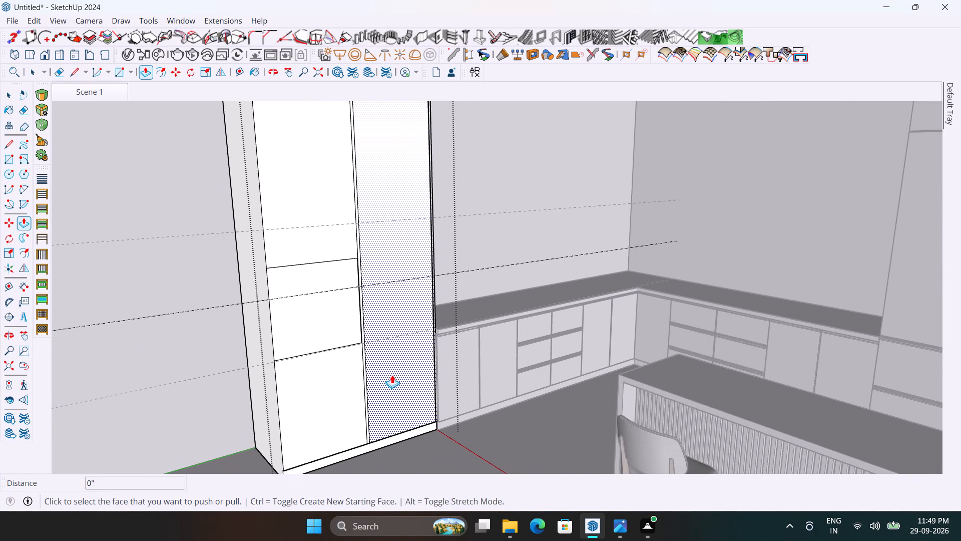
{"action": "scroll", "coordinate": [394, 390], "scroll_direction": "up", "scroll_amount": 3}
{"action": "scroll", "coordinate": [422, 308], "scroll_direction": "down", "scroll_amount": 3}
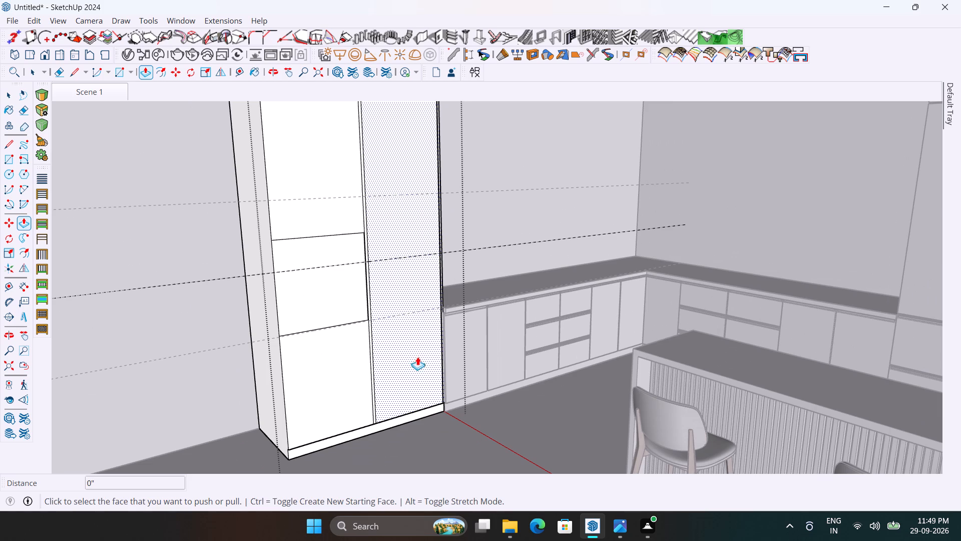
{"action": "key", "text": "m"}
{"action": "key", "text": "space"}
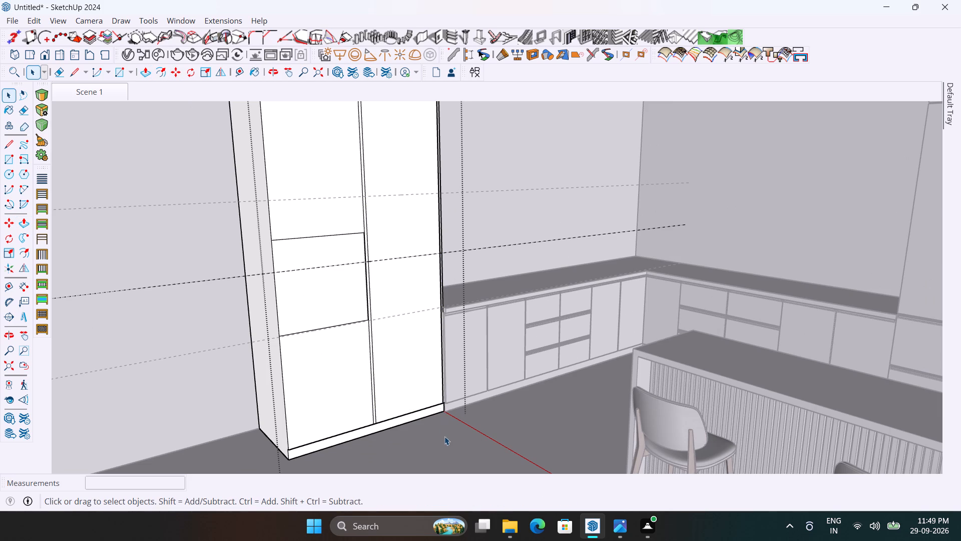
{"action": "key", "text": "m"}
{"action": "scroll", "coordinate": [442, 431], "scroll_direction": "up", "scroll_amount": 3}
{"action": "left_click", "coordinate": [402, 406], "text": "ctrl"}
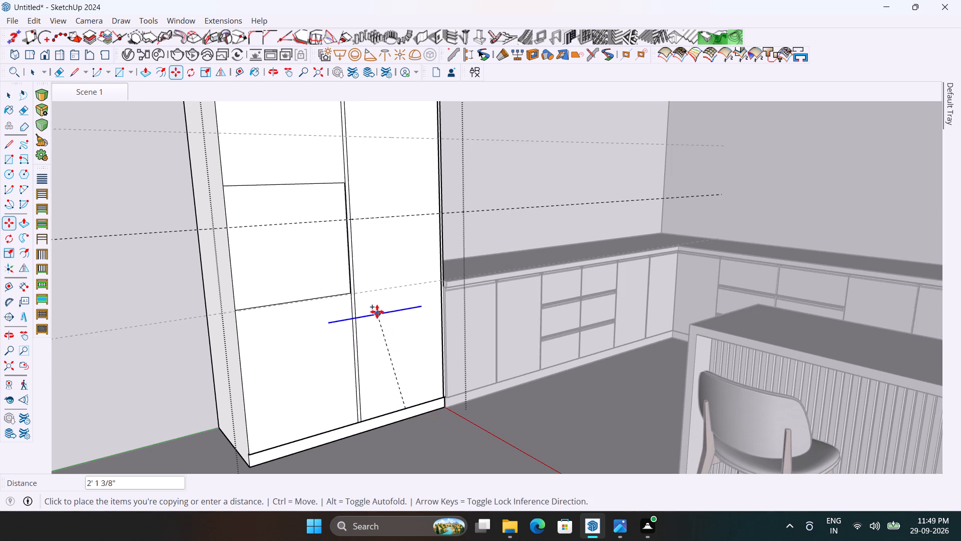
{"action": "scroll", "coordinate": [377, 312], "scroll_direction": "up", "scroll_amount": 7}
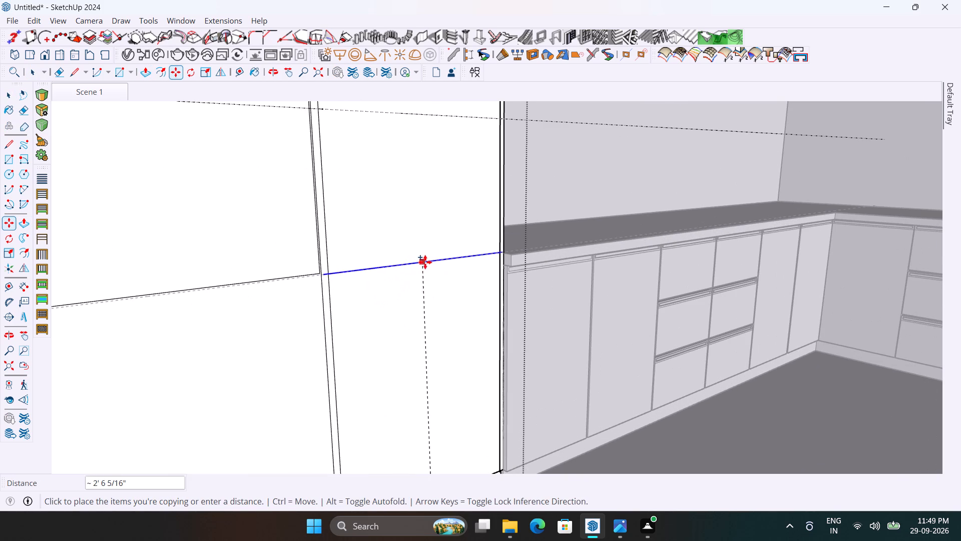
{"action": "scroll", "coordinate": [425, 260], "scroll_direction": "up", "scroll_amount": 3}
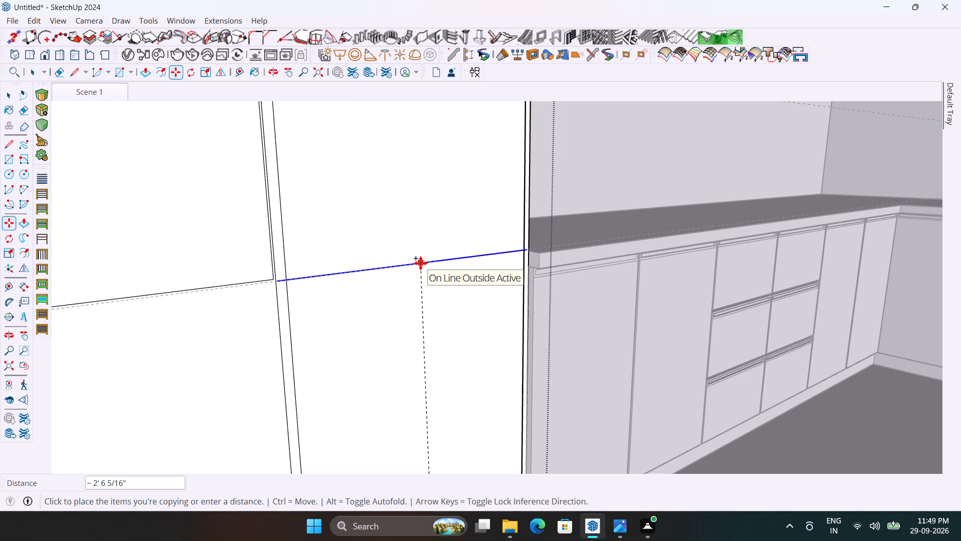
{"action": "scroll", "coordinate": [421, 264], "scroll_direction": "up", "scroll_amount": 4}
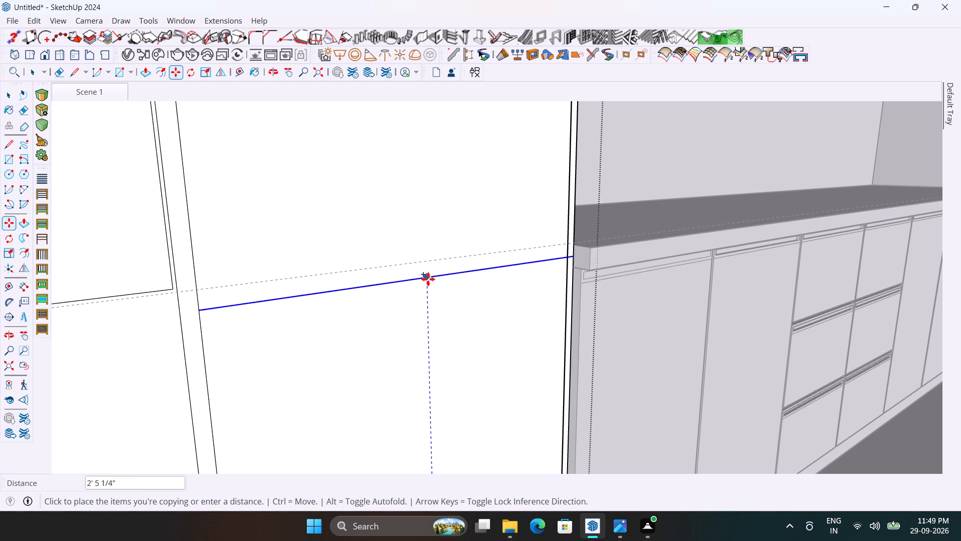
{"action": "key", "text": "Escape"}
Return to the Scene 1 view.
{"action": "scroll", "coordinate": [413, 282], "scroll_direction": "down", "scroll_amount": 13}
{"action": "middle_click_drag", "start_coordinate": [412, 340], "coordinate": [385, 347]}
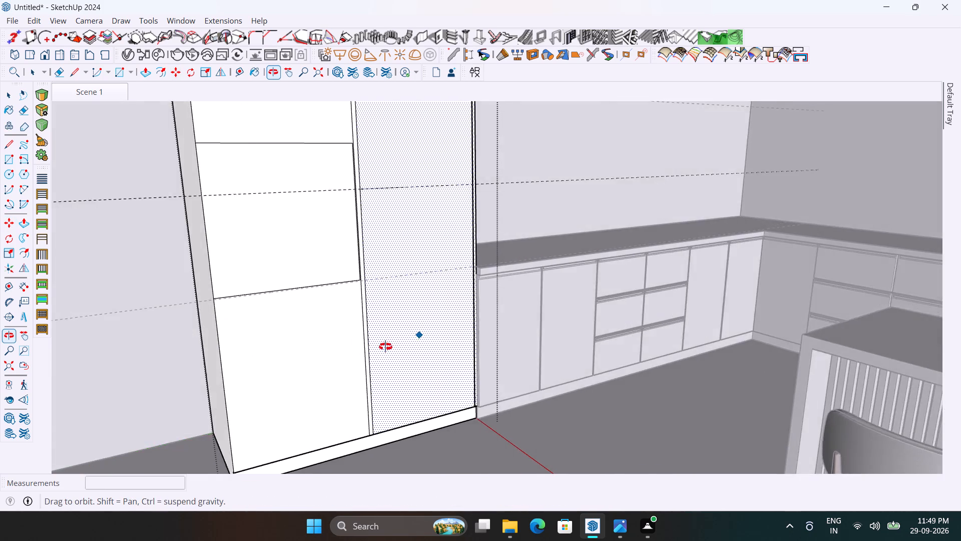
{"action": "middle_click_drag", "start_coordinate": [385, 347], "coordinate": [320, 353]}
{"action": "scroll", "coordinate": [378, 415], "scroll_direction": "down", "scroll_amount": 10}
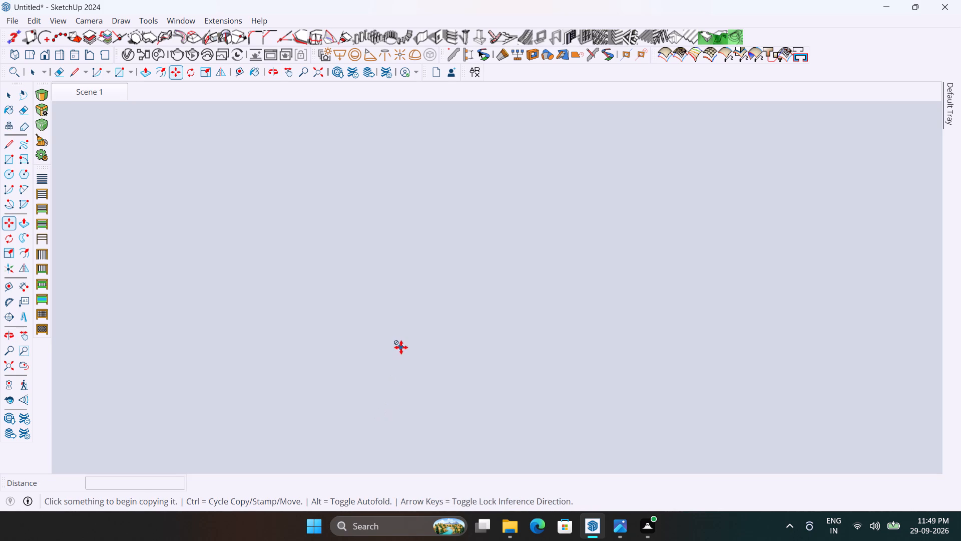
{"action": "key", "text": "space"}
{"action": "scroll", "coordinate": [401, 347], "scroll_direction": "down", "scroll_amount": 17}
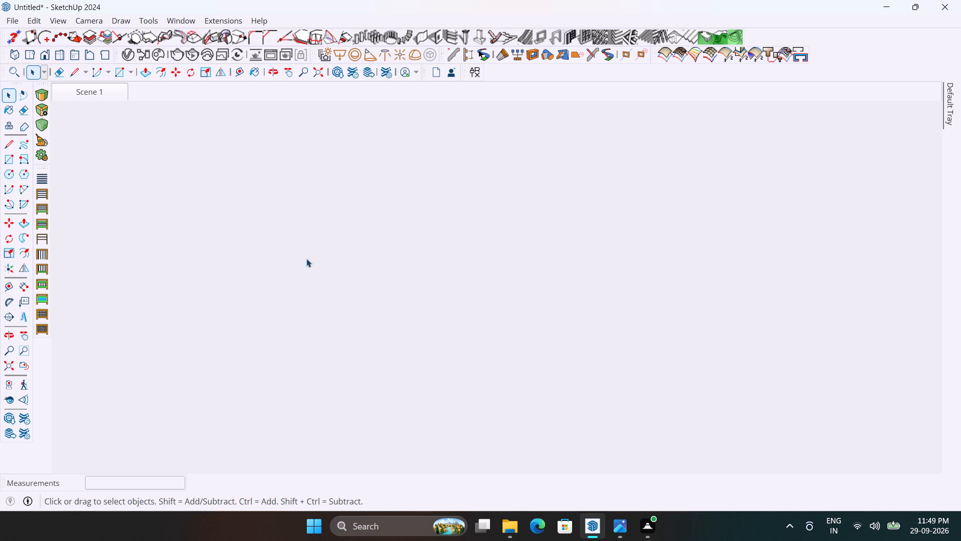
{"action": "left_click", "coordinate": [75, 98]}
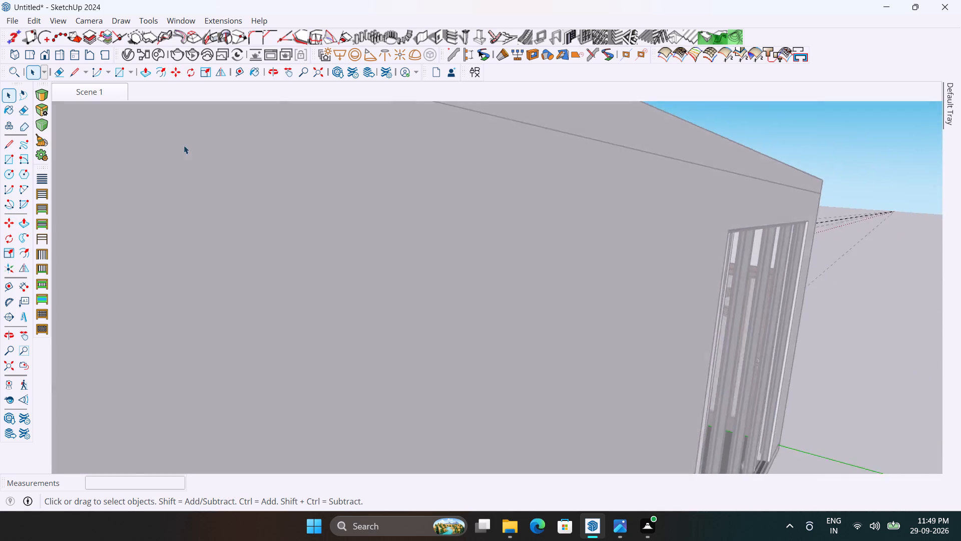
Place a horizontal guide 2' above the countertop's rear edge on the back wall, beside the tall oven cabinets.
{"action": "scroll", "coordinate": [388, 214], "scroll_direction": "down", "scroll_amount": 2}
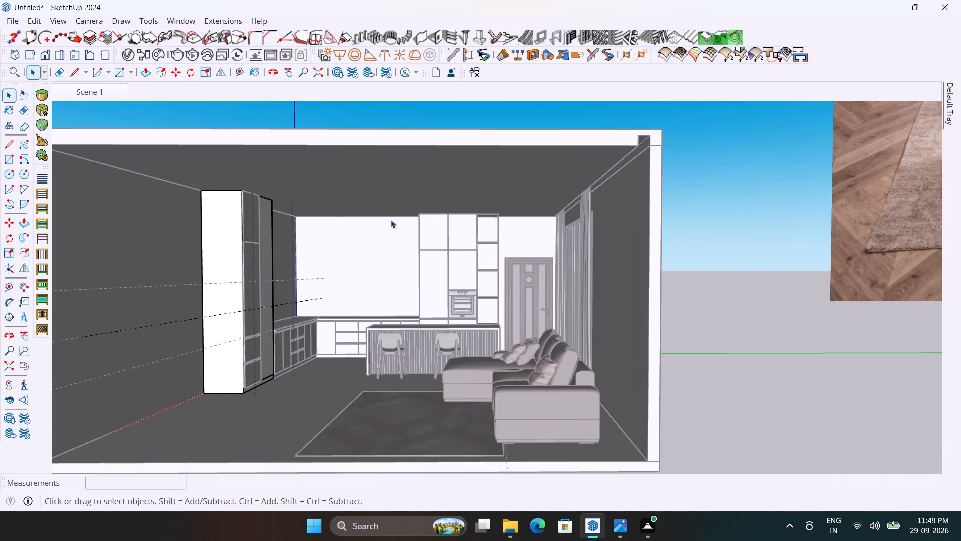
{"action": "middle_click_drag", "start_coordinate": [384, 224], "coordinate": [315, 250]}
{"action": "scroll", "coordinate": [364, 268], "scroll_direction": "up", "scroll_amount": 3}
{"action": "scroll", "coordinate": [364, 268], "scroll_direction": "down", "scroll_amount": 4}
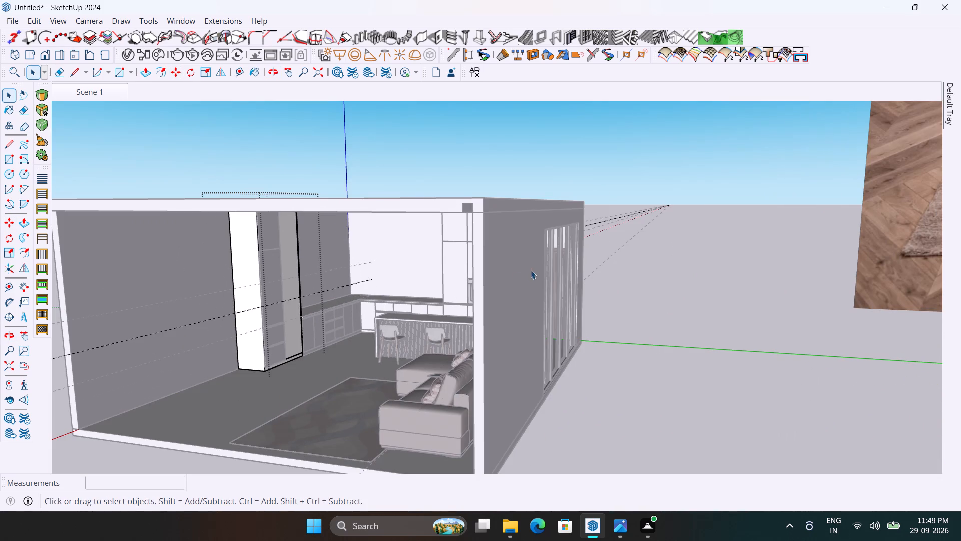
{"action": "left_click", "coordinate": [632, 273]}
{"action": "scroll", "coordinate": [337, 286], "scroll_direction": "up", "scroll_amount": 9}
{"action": "middle_click_drag", "start_coordinate": [361, 303], "coordinate": [338, 310]}
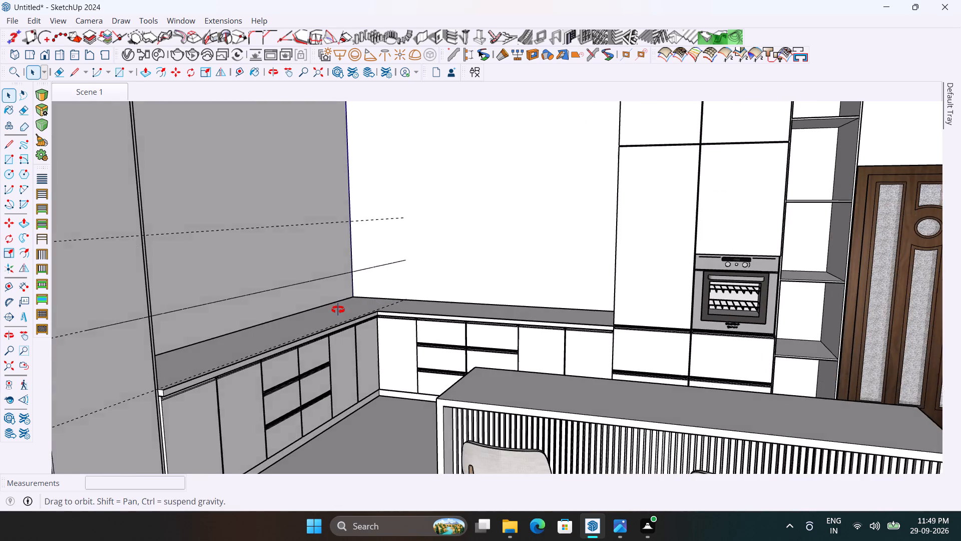
{"action": "middle_click_drag", "start_coordinate": [338, 310], "coordinate": [334, 310]}
{"action": "key", "text": "t"}
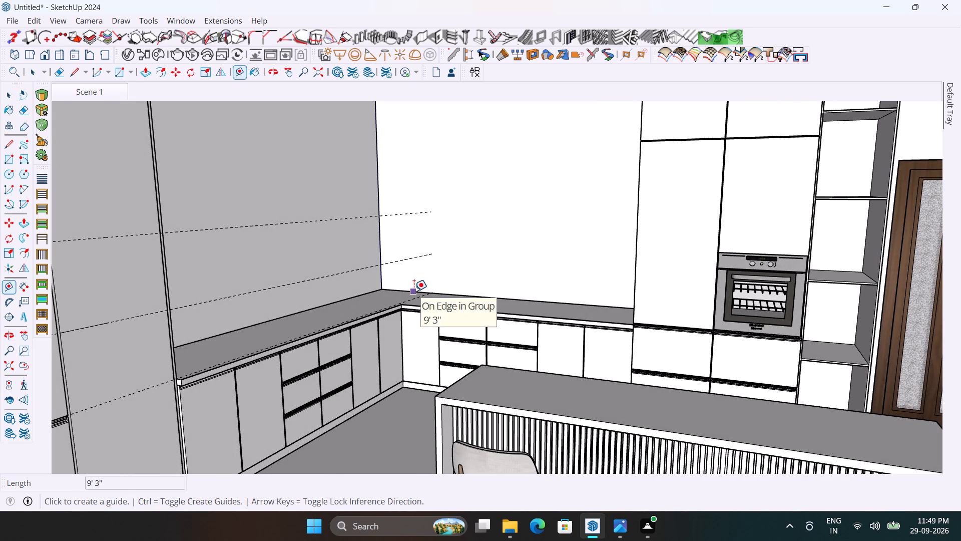
{"action": "left_click", "coordinate": [414, 291]}
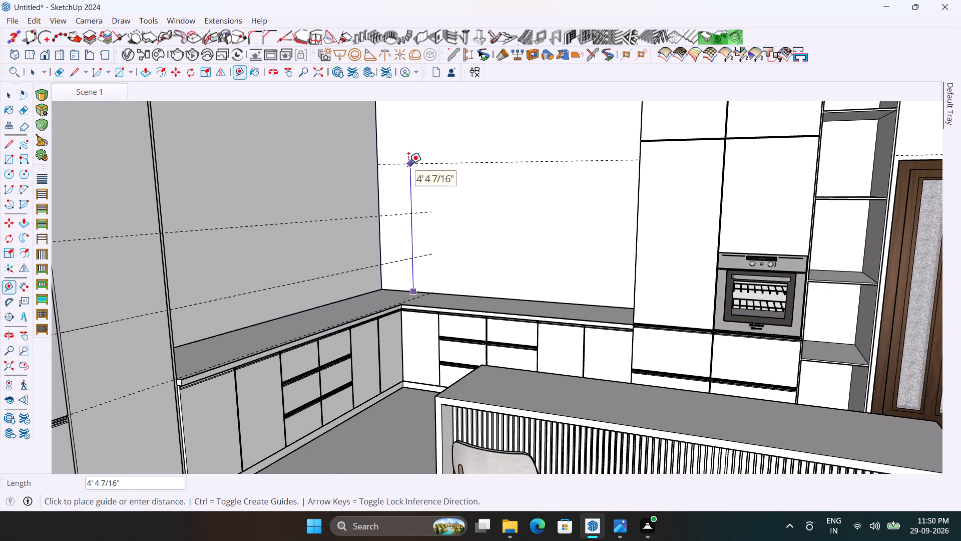
{"action": "type", "text": "2'"}
{"action": "key", "text": "Return"}
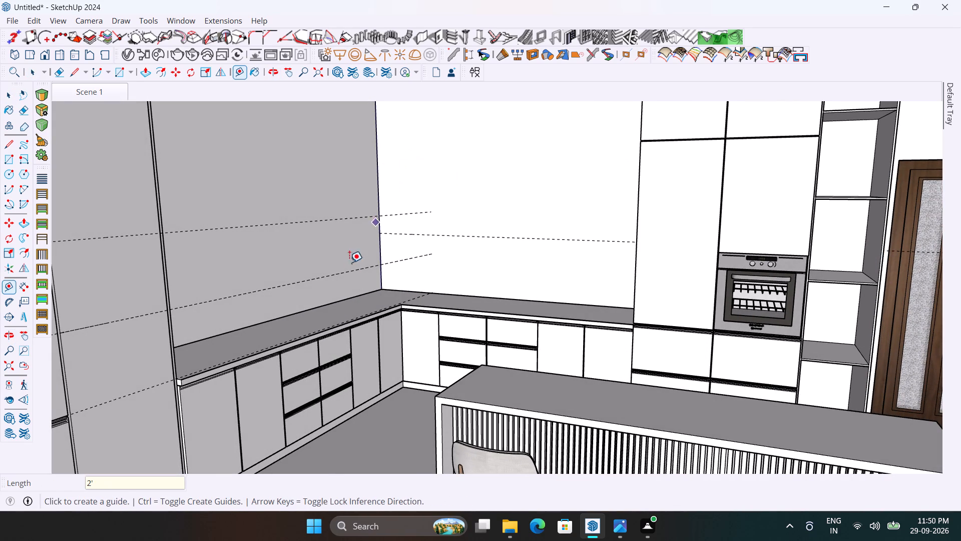
Place a matching guide 2' above the countertop's wall edge on the adjoining side wall.
{"action": "left_click", "coordinate": [348, 301]}
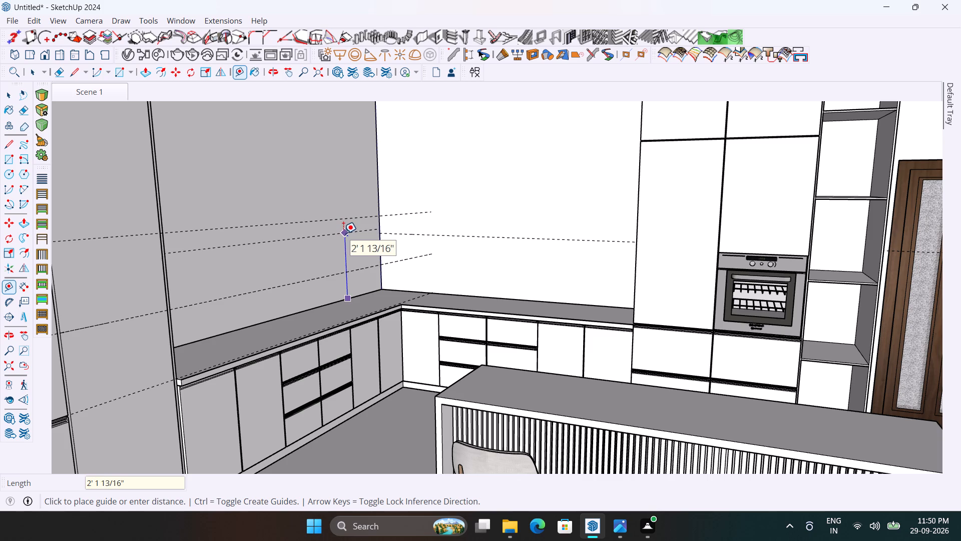
{"action": "type", "text": "2'"}
{"action": "key", "text": "Return"}
Draw a 2' by 9' 3" backsplash rectangle on the back wall between guide and countertop, and extrude it 0.5".
{"action": "scroll", "coordinate": [362, 254], "scroll_direction": "up", "scroll_amount": 3}
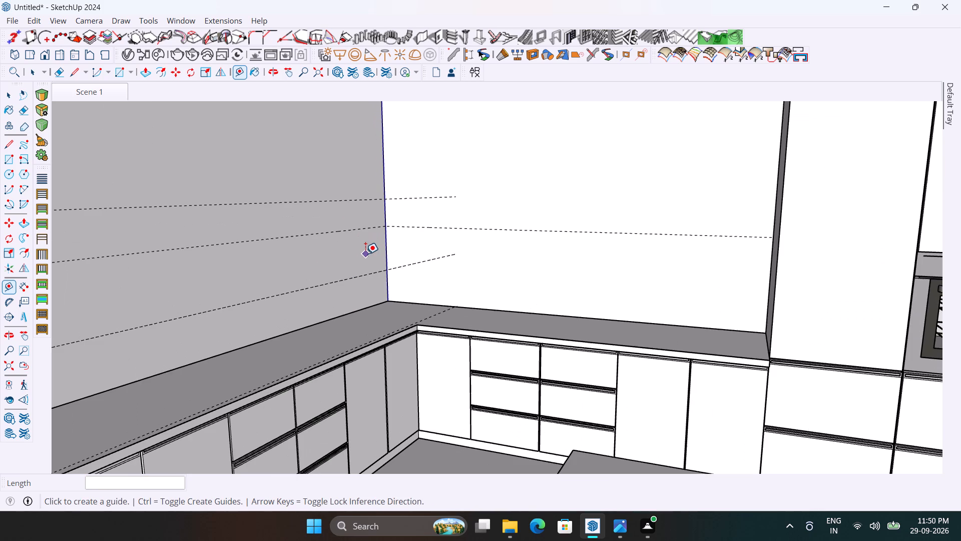
{"action": "key", "text": "r"}
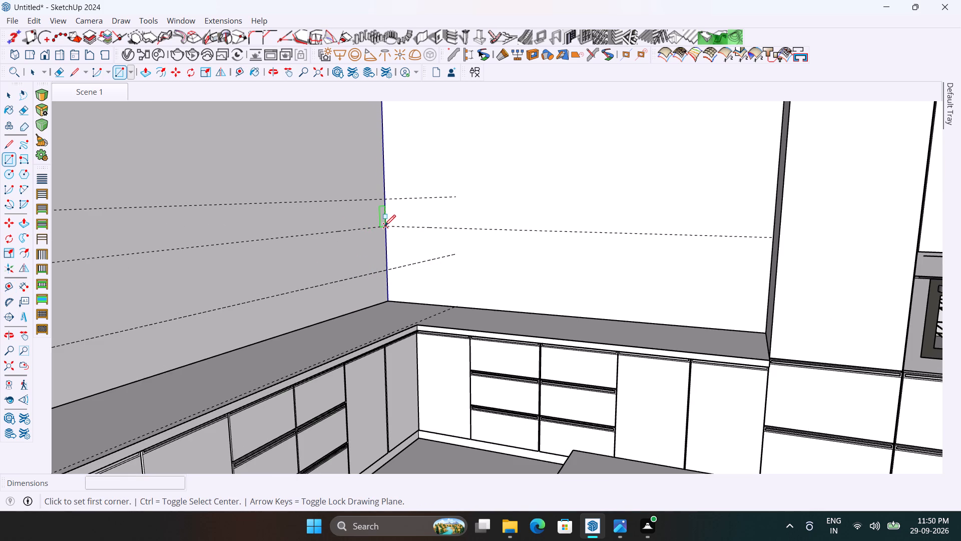
{"action": "left_click", "coordinate": [384, 226]}
{"action": "scroll", "coordinate": [610, 302], "scroll_direction": "down", "scroll_amount": 3}
{"action": "middle_click_drag", "start_coordinate": [617, 312], "coordinate": [744, 329]}
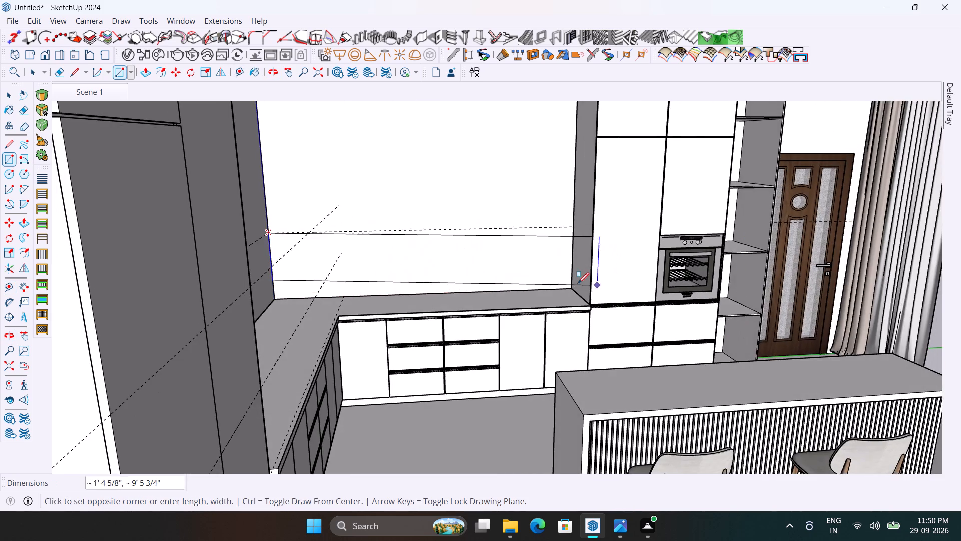
{"action": "scroll", "coordinate": [565, 277], "scroll_direction": "up", "scroll_amount": 3}
{"action": "left_click", "coordinate": [577, 293]}
{"action": "key", "text": "p"}
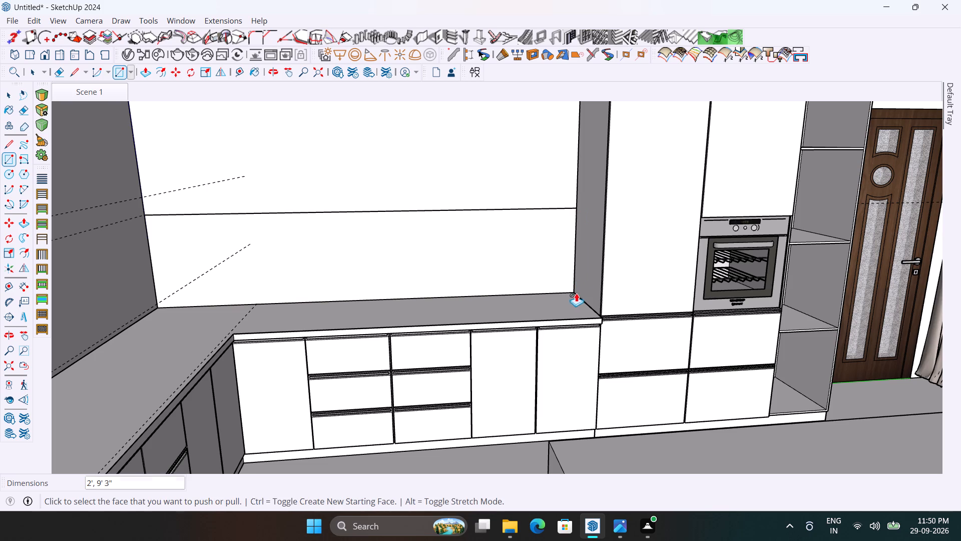
{"action": "left_click", "coordinate": [520, 265]}
{"action": "type", "text": "0.5"}
{"action": "key", "text": "Return"}
Draw a 9' 11 1/2" by 2' backsplash rectangle on the side wall above the countertop and extrude it 0.5".
{"action": "scroll", "coordinate": [528, 270], "scroll_direction": "down", "scroll_amount": 3}
{"action": "middle_click_drag", "start_coordinate": [513, 282], "coordinate": [393, 308]}
{"action": "middle_click_drag", "start_coordinate": [389, 308], "coordinate": [343, 310]}
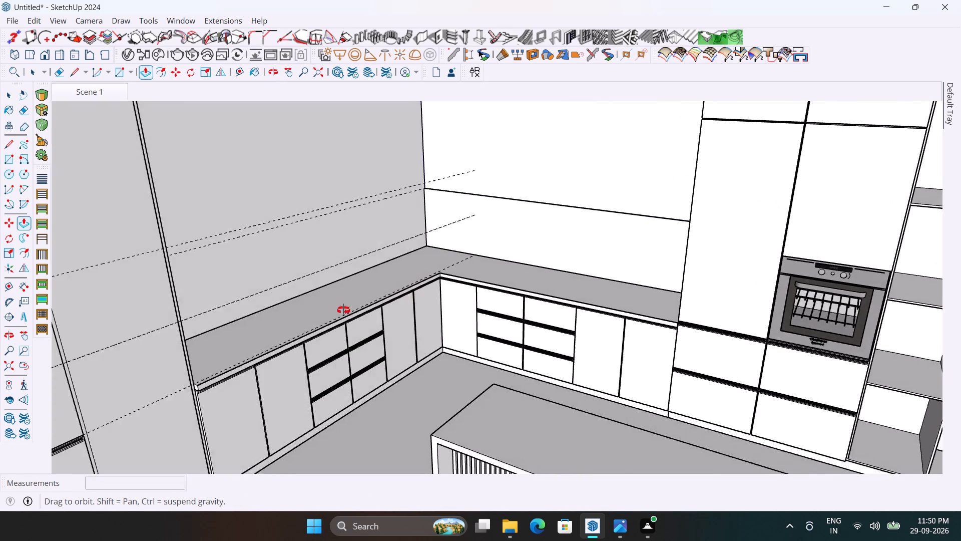
{"action": "middle_click_drag", "start_coordinate": [343, 310], "coordinate": [261, 320]}
{"action": "key", "text": "r"}
{"action": "scroll", "coordinate": [462, 202], "scroll_direction": "up", "scroll_amount": 2}
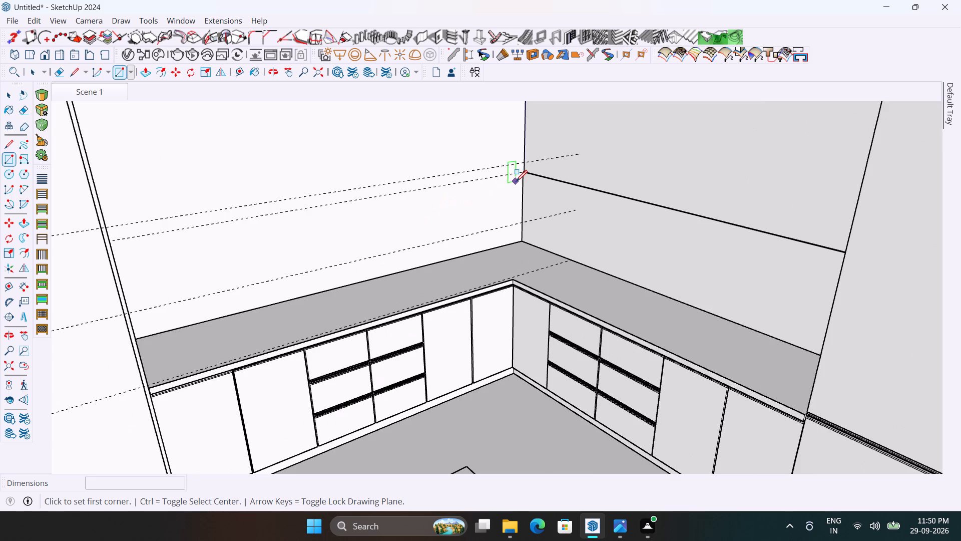
{"action": "scroll", "coordinate": [520, 172], "scroll_direction": "up", "scroll_amount": 3}
{"action": "left_click", "coordinate": [520, 172]}
{"action": "scroll", "coordinate": [431, 227], "scroll_direction": "down", "scroll_amount": 2}
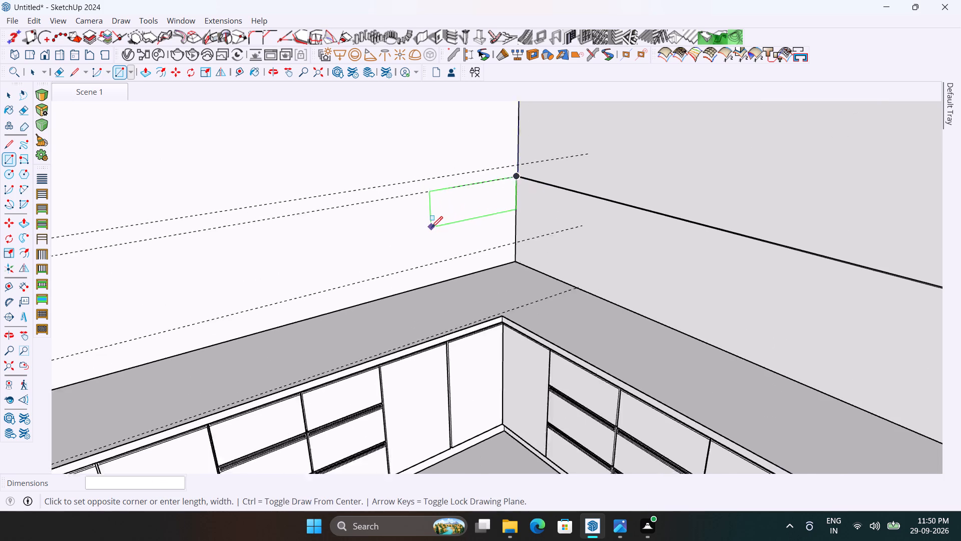
{"action": "scroll", "coordinate": [431, 227], "scroll_direction": "down", "scroll_amount": 2}
{"action": "middle_click_drag", "start_coordinate": [382, 244], "coordinate": [313, 257]}
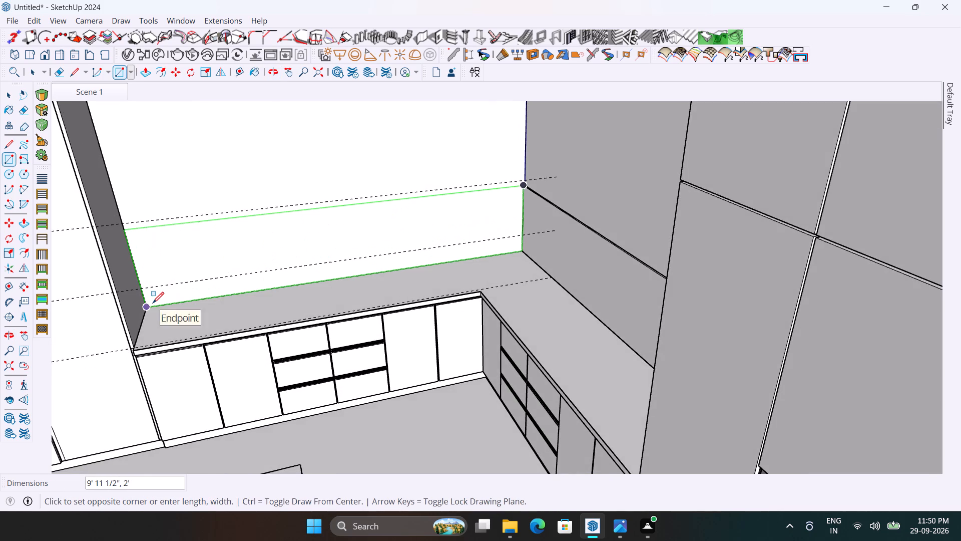
{"action": "left_click", "coordinate": [153, 303]}
{"action": "key", "text": "p"}
{"action": "left_click", "coordinate": [172, 271]}
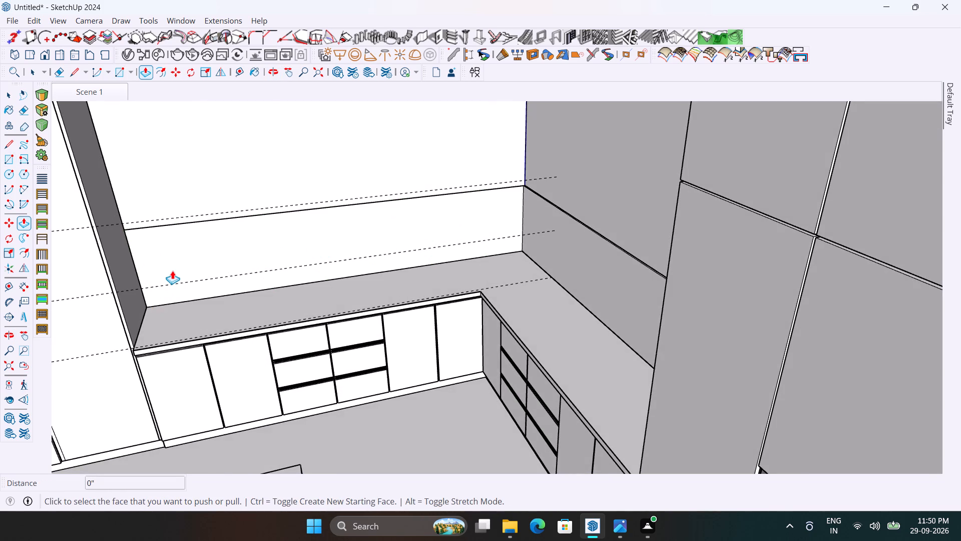
{"action": "type", "text": "0.5"}
{"action": "key", "text": "Return"}
Group the back wall and side wall backsplash panels together, and clear the selection.
{"action": "scroll", "coordinate": [353, 281], "scroll_direction": "down", "scroll_amount": 4}
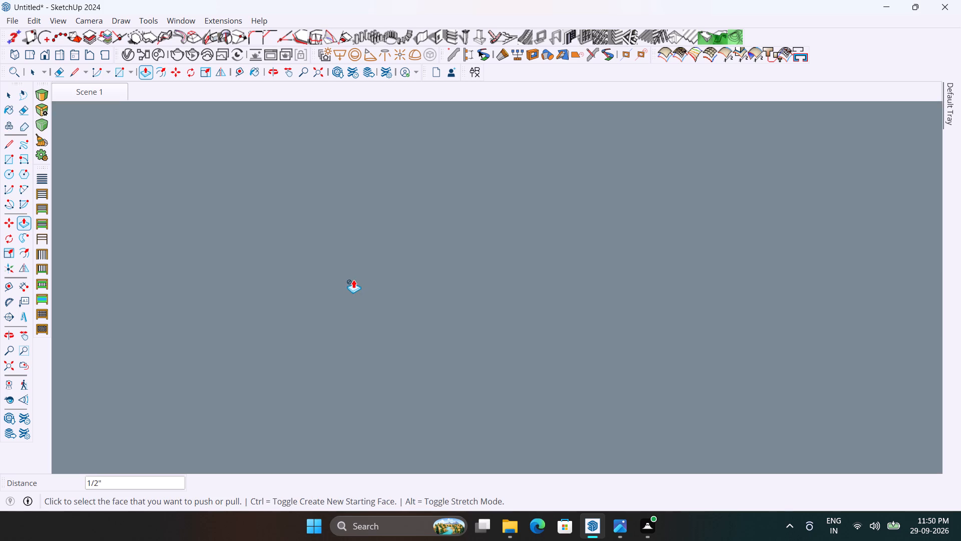
{"action": "key", "text": "space"}
{"action": "left_click", "coordinate": [87, 90]}
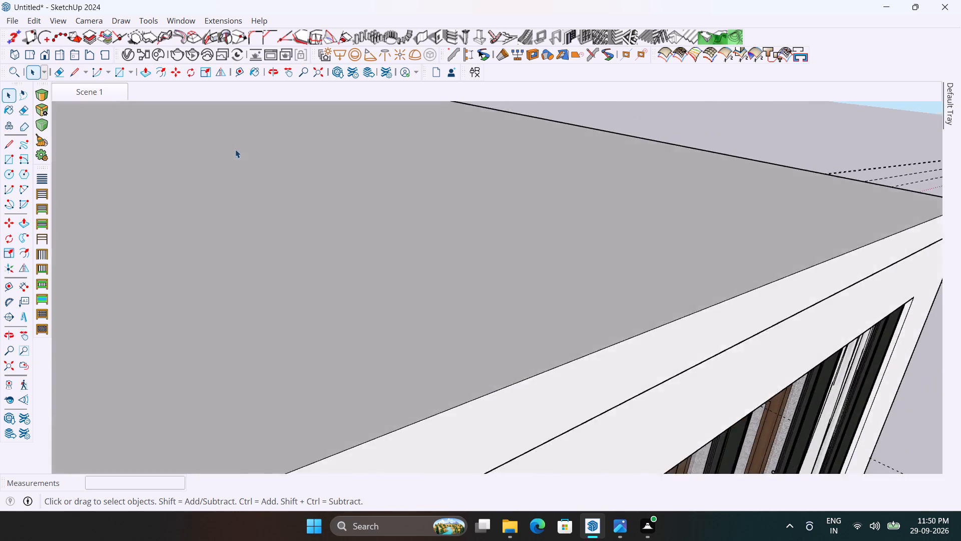
{"action": "scroll", "coordinate": [301, 308], "scroll_direction": "up", "scroll_amount": 3}
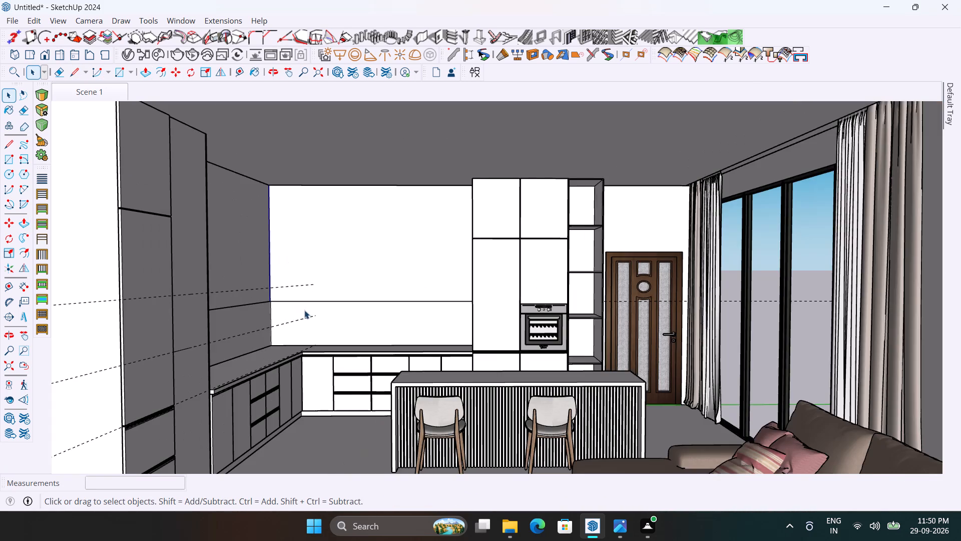
{"action": "middle_click_drag", "start_coordinate": [308, 315], "coordinate": [285, 340]}
{"action": "scroll", "coordinate": [293, 323], "scroll_direction": "up", "scroll_amount": 4}
{"action": "double_click", "coordinate": [313, 292]}
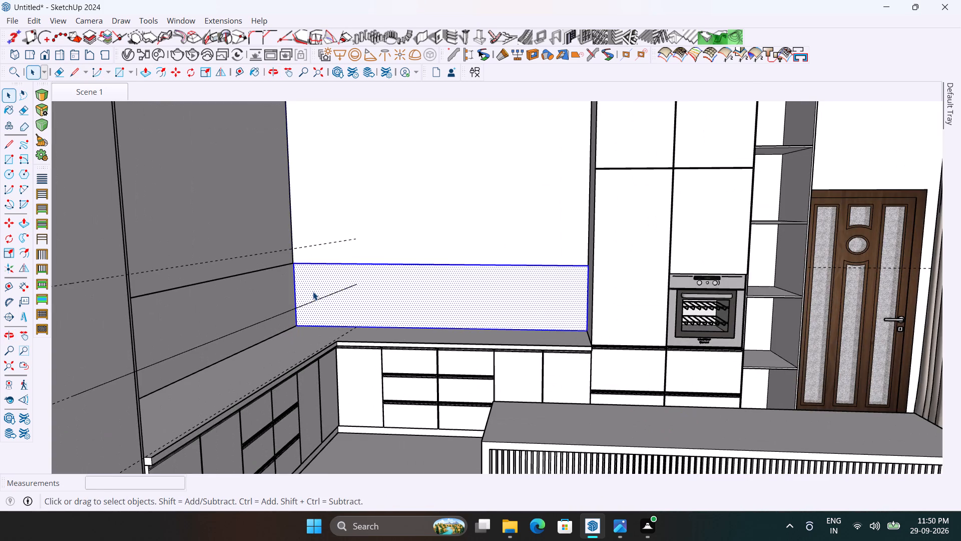
{"action": "double_click", "coordinate": [287, 296], "text": "ctrl"}
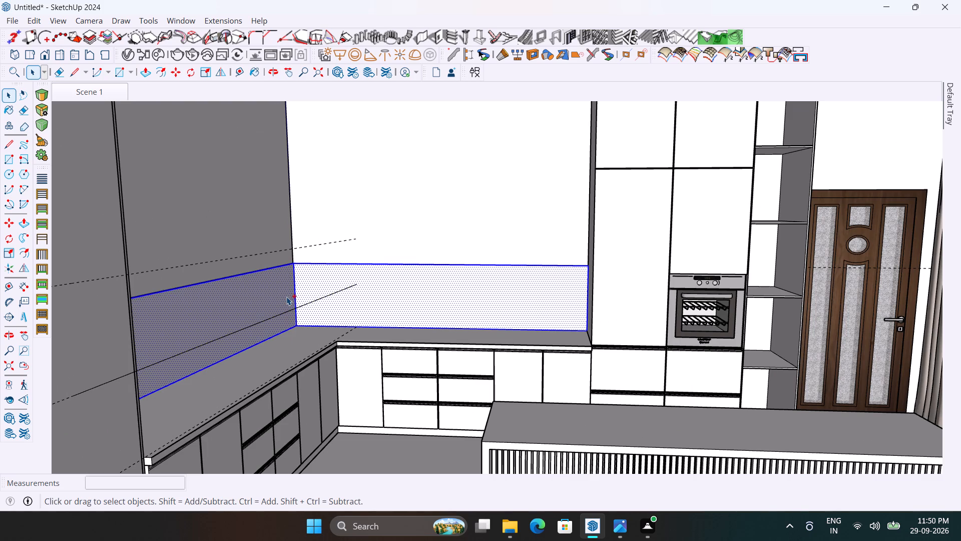
{"action": "right_click", "coordinate": [286, 297]}
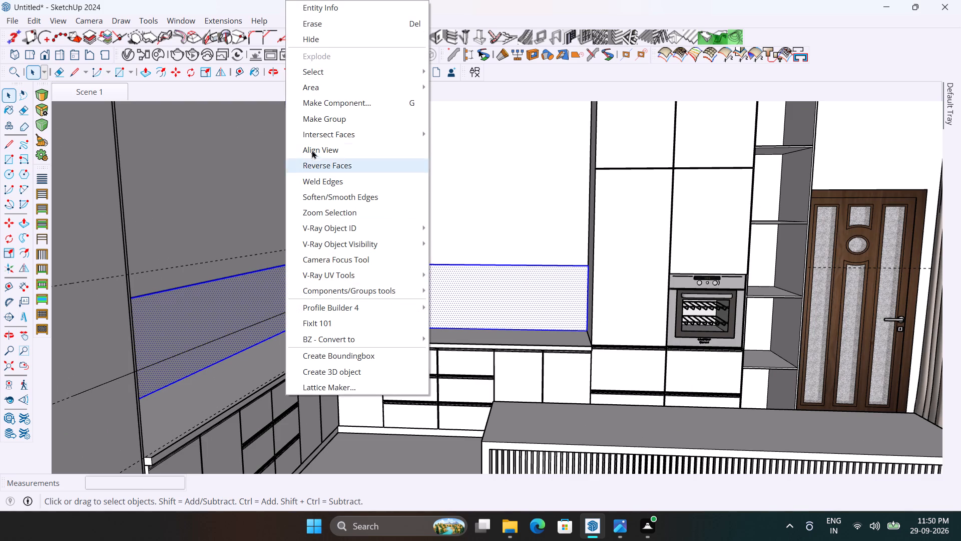
{"action": "left_click", "coordinate": [319, 124]}
{"action": "scroll", "coordinate": [418, 197], "scroll_direction": "down", "scroll_amount": 6}
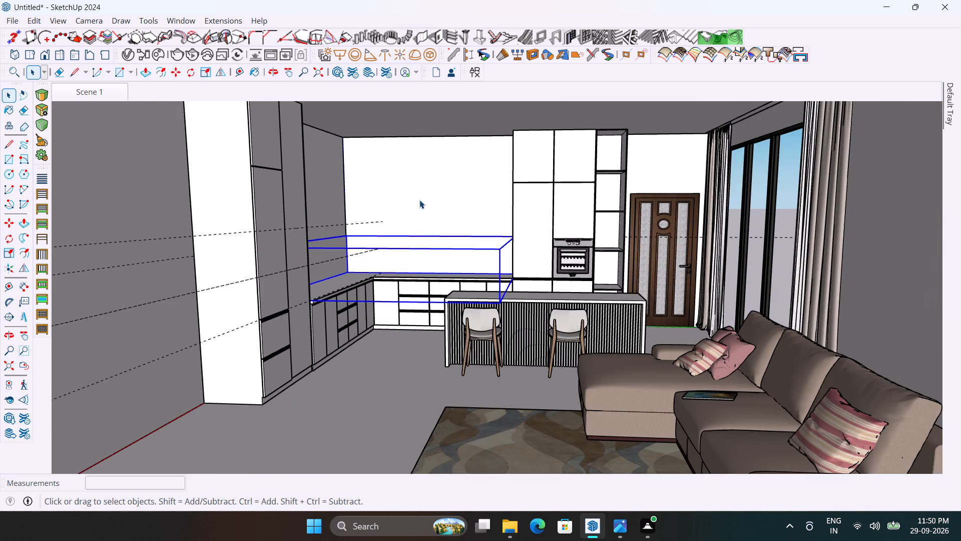
{"action": "scroll", "coordinate": [421, 241], "scroll_direction": "down", "scroll_amount": 4}
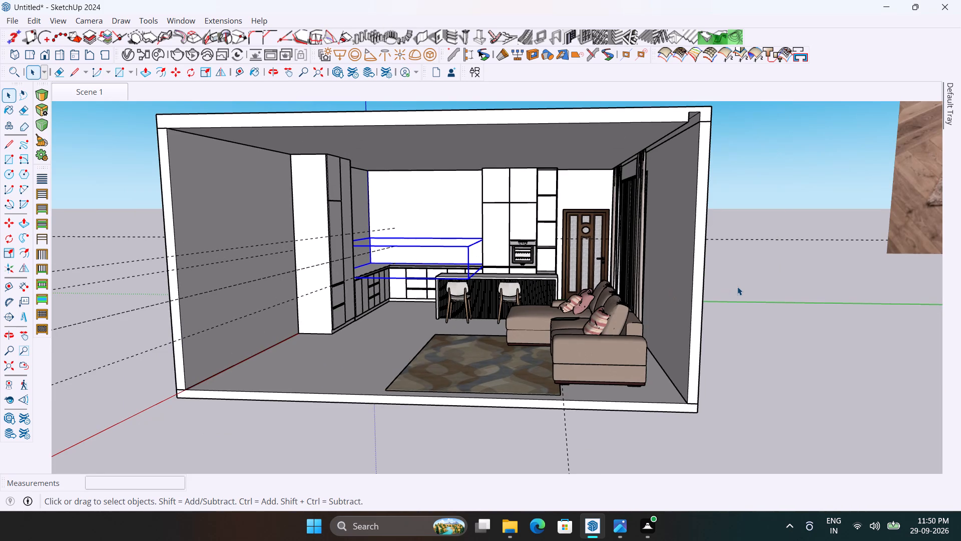
{"action": "key", "text": "space"}
{"action": "left_click", "coordinate": [737, 287]}
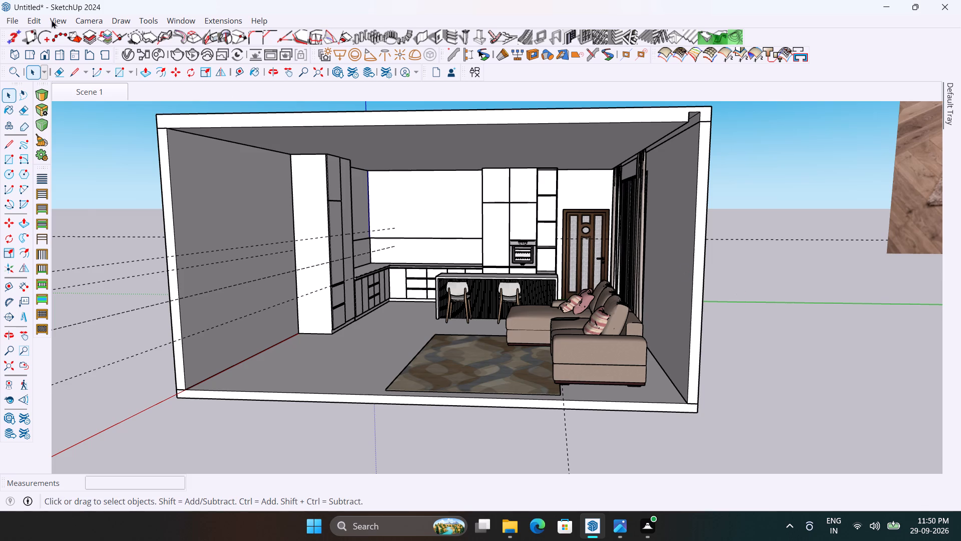
Delete all construction guides from the model.
{"action": "left_click", "coordinate": [55, 19]}
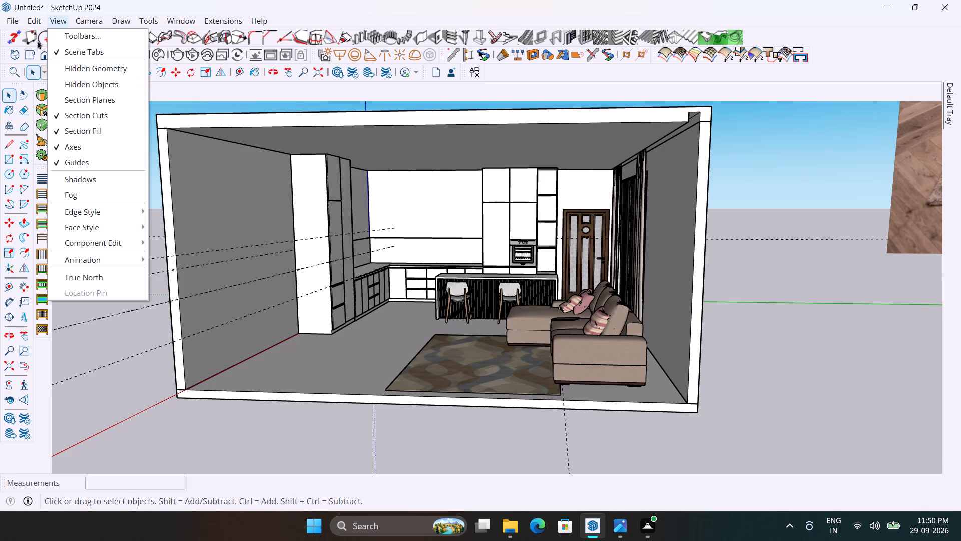
{"action": "left_click", "coordinate": [36, 26]}
{"action": "left_click", "coordinate": [37, 16]}
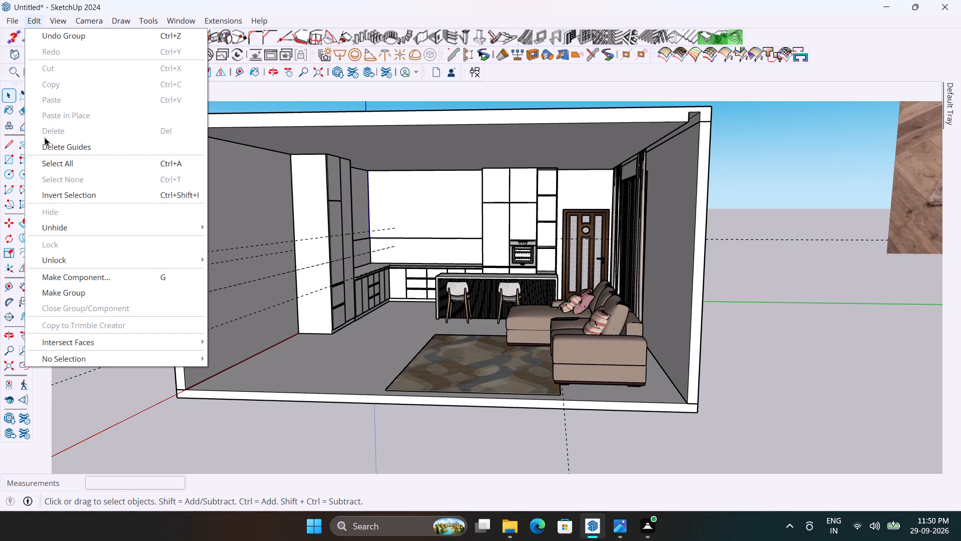
{"action": "left_click", "coordinate": [46, 149]}
Place a guide 2' above the top edge of the back wall's backsplash panel.
{"action": "scroll", "coordinate": [269, 241], "scroll_direction": "down", "scroll_amount": 4}
{"action": "scroll", "coordinate": [337, 258], "scroll_direction": "up", "scroll_amount": 4}
{"action": "middle_click_drag", "start_coordinate": [369, 259], "coordinate": [299, 277]}
{"action": "scroll", "coordinate": [440, 266], "scroll_direction": "down", "scroll_amount": 3}
{"action": "scroll", "coordinate": [398, 205], "scroll_direction": "up", "scroll_amount": 4}
{"action": "middle_click_drag", "start_coordinate": [448, 235], "coordinate": [446, 197]}
{"action": "middle_click_drag", "start_coordinate": [446, 200], "coordinate": [444, 253]}
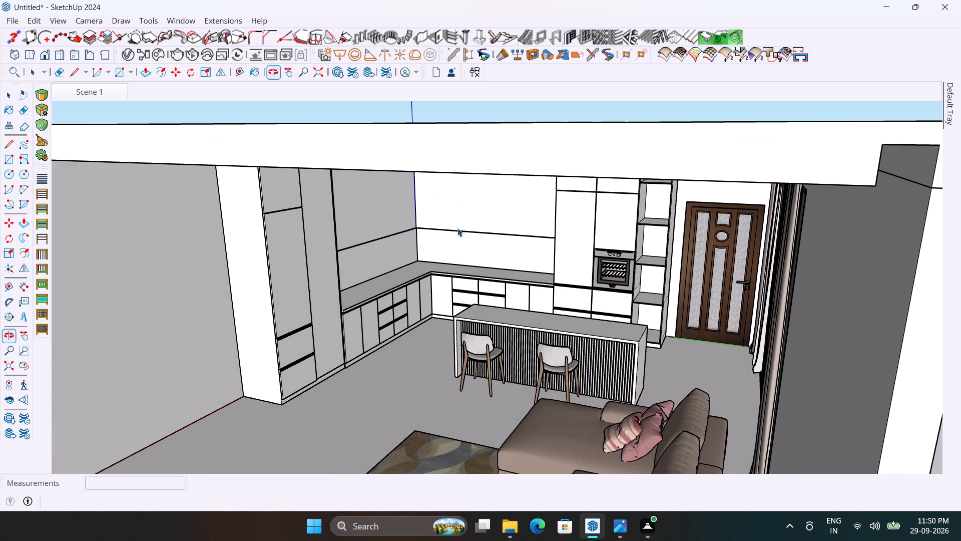
{"action": "scroll", "coordinate": [493, 205], "scroll_direction": "up", "scroll_amount": 3}
{"action": "middle_click_drag", "start_coordinate": [485, 211], "coordinate": [453, 197]}
{"action": "scroll", "coordinate": [389, 232], "scroll_direction": "up", "scroll_amount": 3}
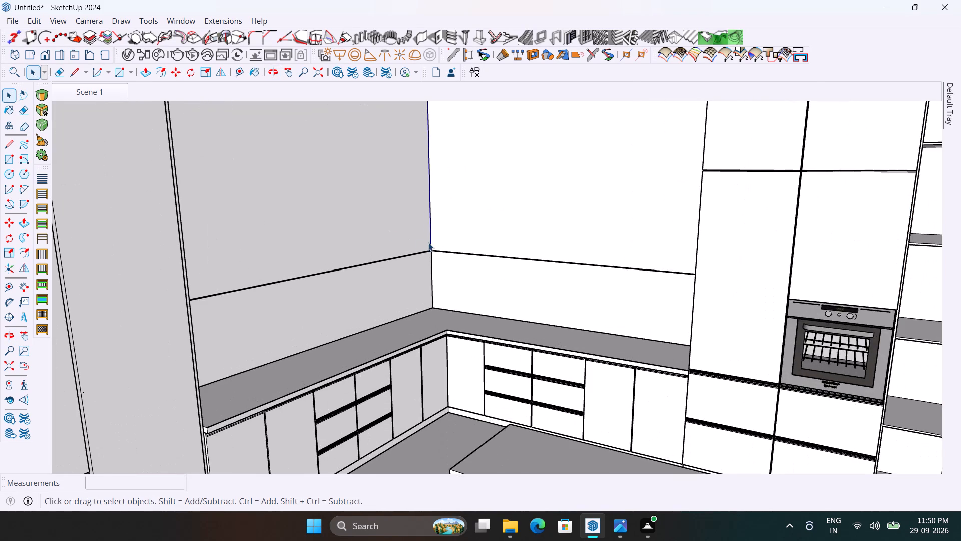
{"action": "middle_click_drag", "start_coordinate": [428, 243], "coordinate": [504, 262]}
{"action": "scroll", "coordinate": [446, 188], "scroll_direction": "up", "scroll_amount": 2}
{"action": "scroll", "coordinate": [384, 265], "scroll_direction": "up", "scroll_amount": 1}
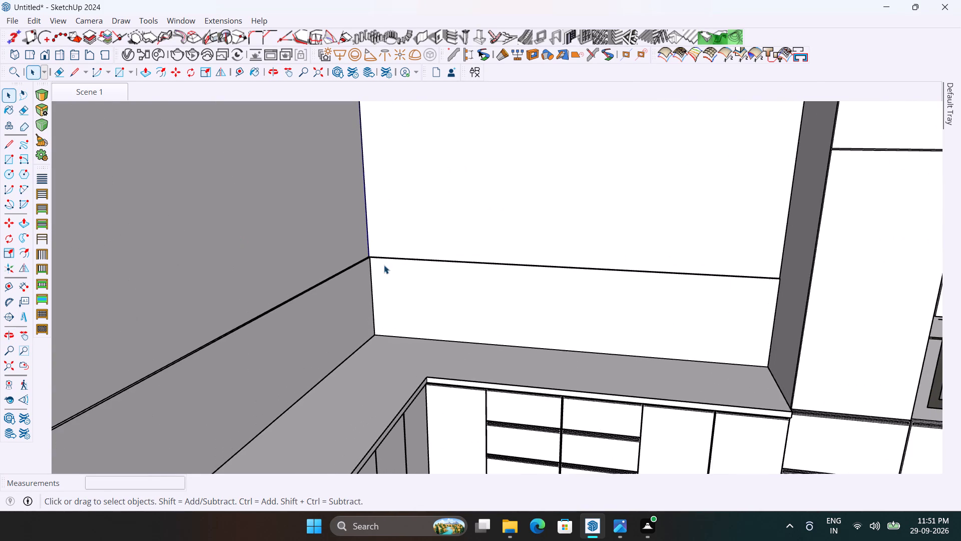
{"action": "scroll", "coordinate": [426, 250], "scroll_direction": "up", "scroll_amount": 4}
{"action": "scroll", "coordinate": [333, 248], "scroll_direction": "up", "scroll_amount": 1}
{"action": "middle_click_drag", "start_coordinate": [332, 248], "coordinate": [291, 275]}
{"action": "scroll", "coordinate": [367, 251], "scroll_direction": "up", "scroll_amount": 3}
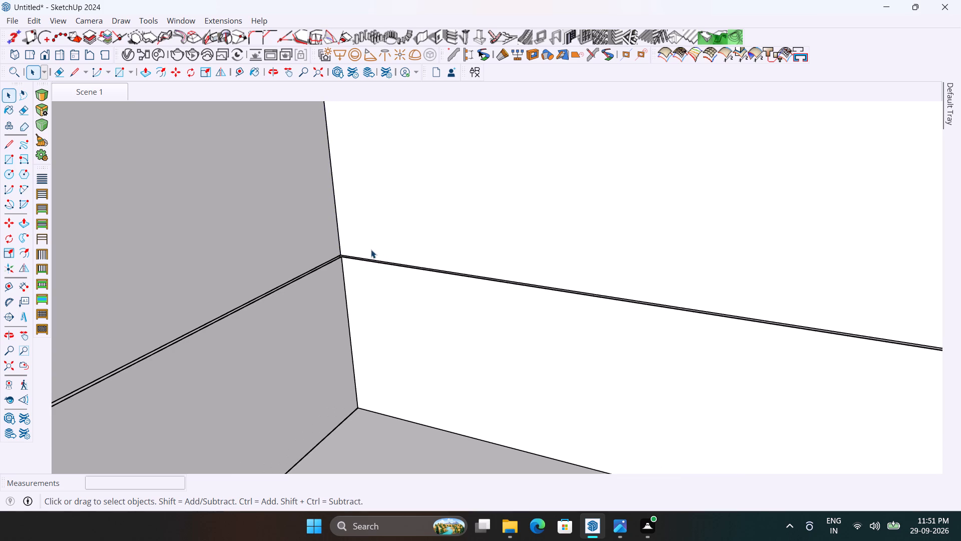
{"action": "key", "text": "t"}
{"action": "scroll", "coordinate": [367, 237], "scroll_direction": "up", "scroll_amount": 7}
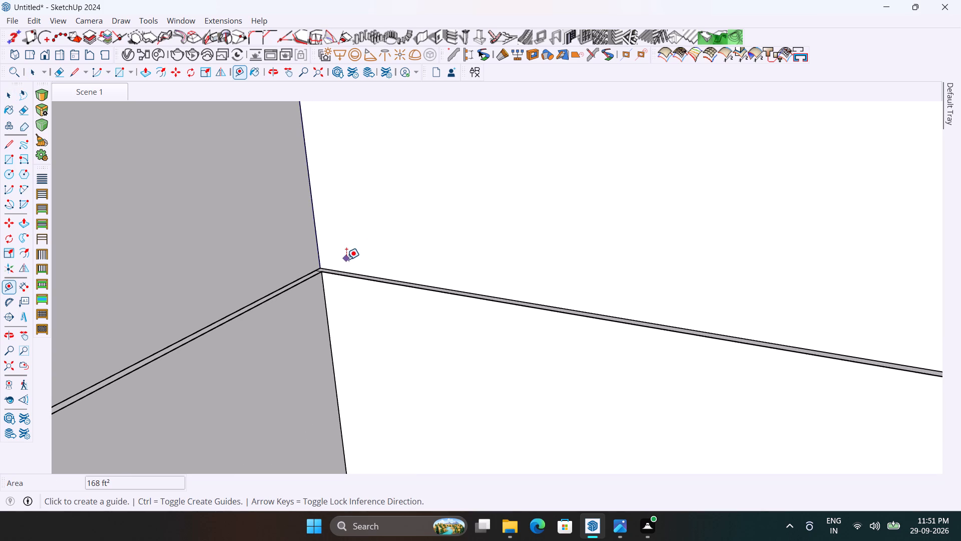
{"action": "left_click", "coordinate": [346, 270]}
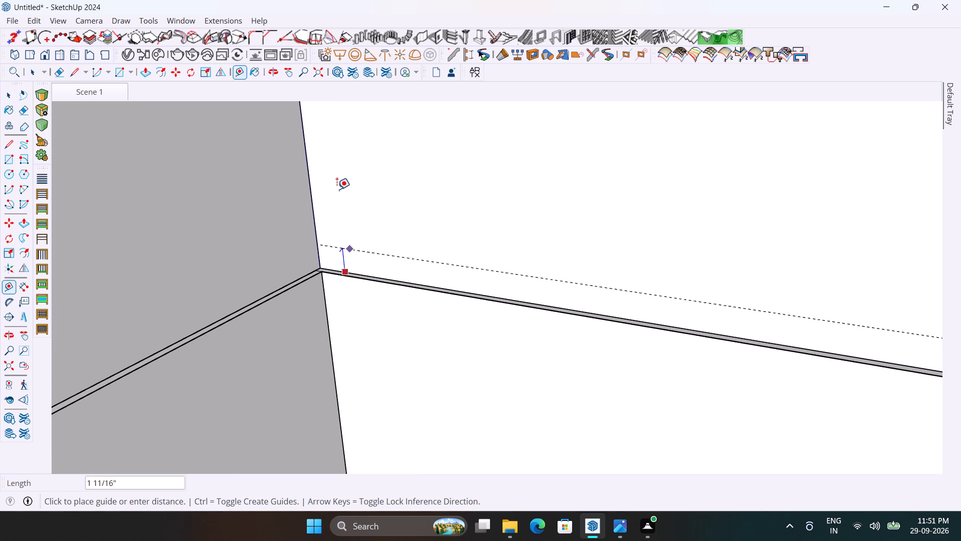
{"action": "scroll", "coordinate": [336, 186], "scroll_direction": "down", "scroll_amount": 3}
{"action": "type", "text": "2'"}
{"action": "key", "text": "Return"}
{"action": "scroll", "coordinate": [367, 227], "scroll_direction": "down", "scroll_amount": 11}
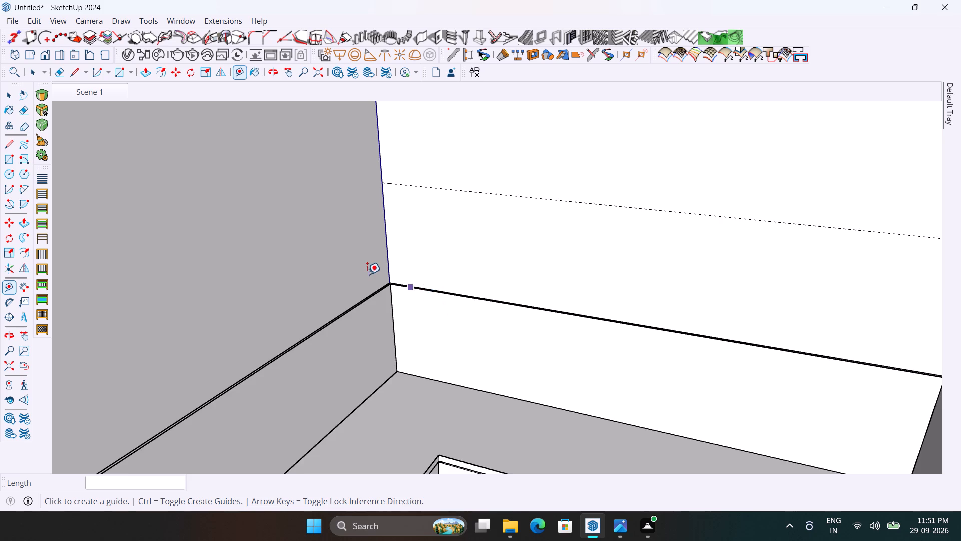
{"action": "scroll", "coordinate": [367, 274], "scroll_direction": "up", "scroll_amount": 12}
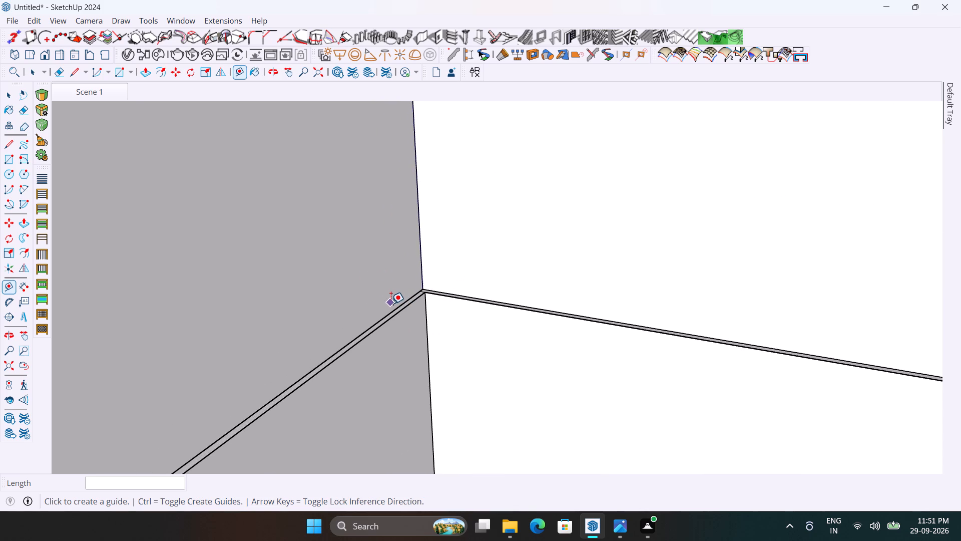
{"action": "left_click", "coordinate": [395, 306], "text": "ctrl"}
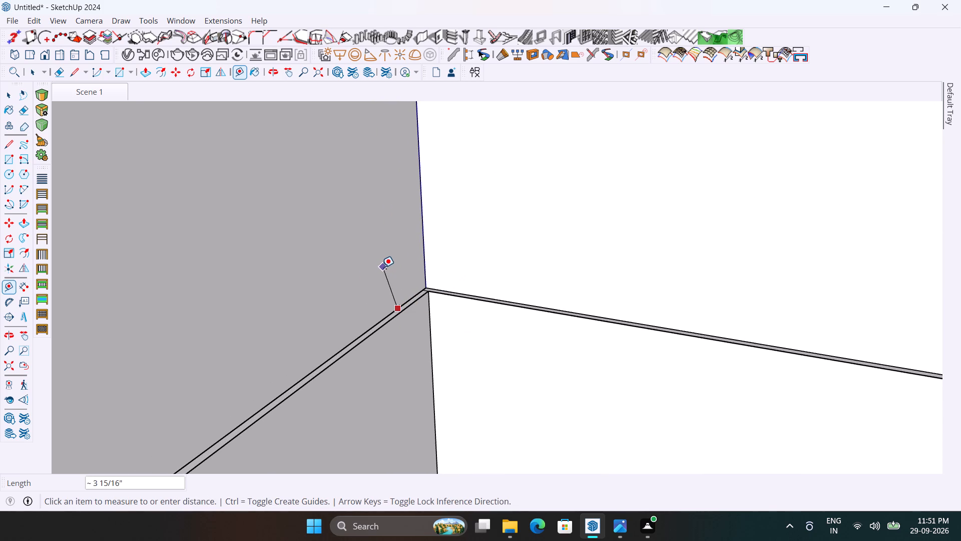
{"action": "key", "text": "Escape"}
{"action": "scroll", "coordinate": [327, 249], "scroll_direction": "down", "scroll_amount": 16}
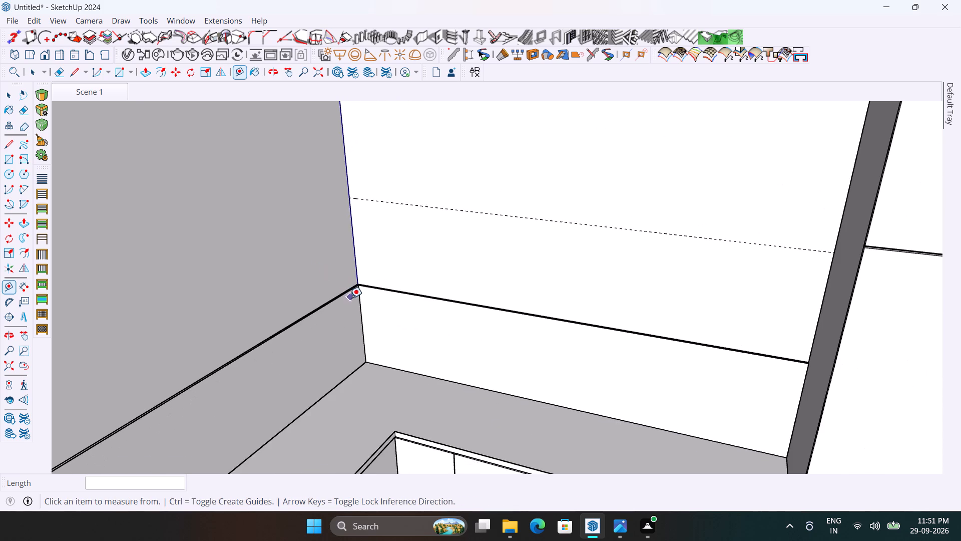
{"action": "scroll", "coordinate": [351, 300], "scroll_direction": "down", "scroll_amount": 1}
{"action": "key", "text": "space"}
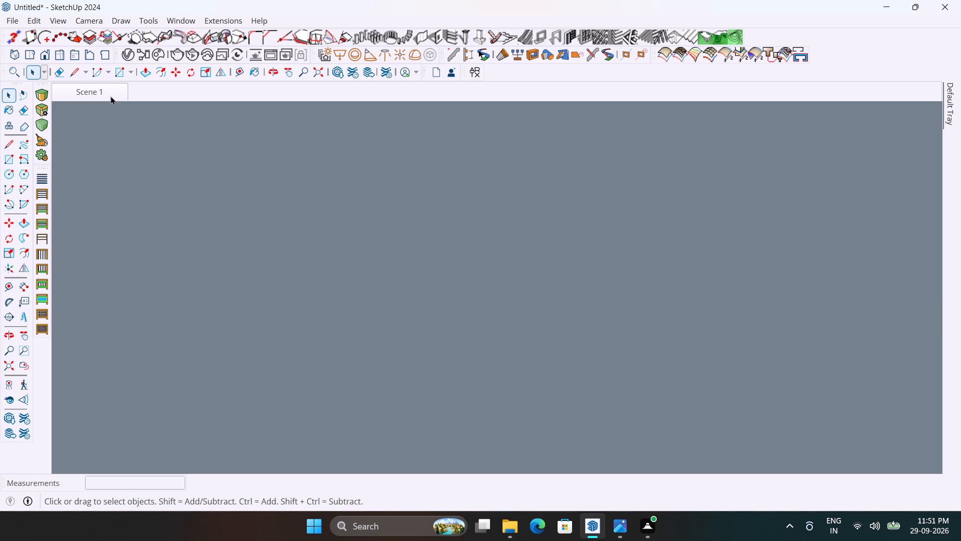
Return to the Scene 1 view and examine the tall cabinet, its plinth, and the adjoining base cabinets along the side wall.
{"action": "left_click", "coordinate": [111, 92]}
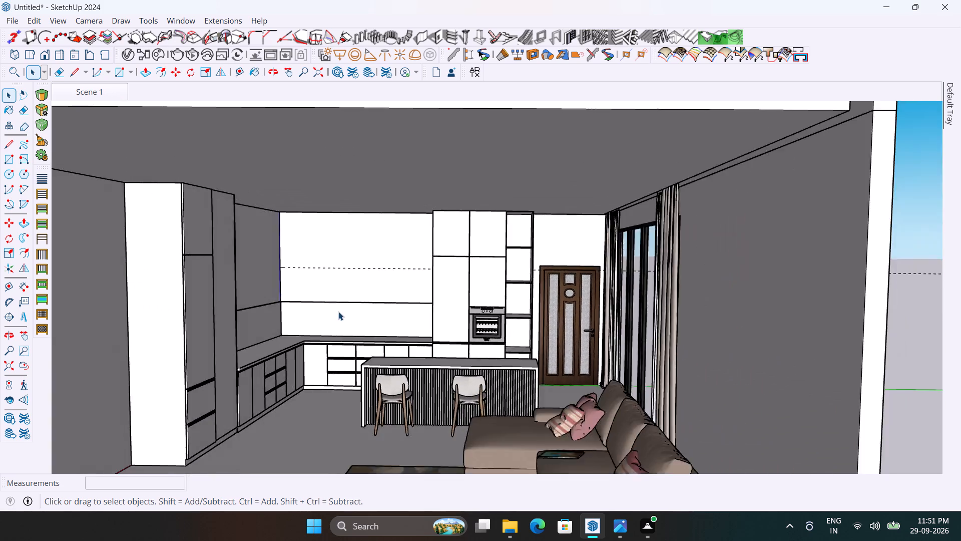
{"action": "scroll", "coordinate": [339, 312], "scroll_direction": "up", "scroll_amount": 3}
{"action": "middle_click_drag", "start_coordinate": [362, 332], "coordinate": [347, 336]}
{"action": "scroll", "coordinate": [445, 284], "scroll_direction": "down", "scroll_amount": 2}
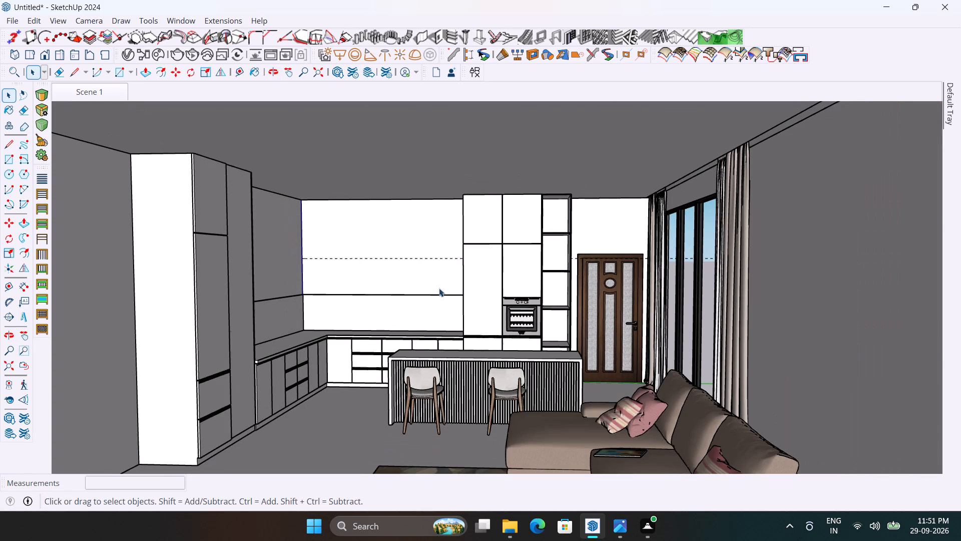
{"action": "middle_click_drag", "start_coordinate": [429, 299], "coordinate": [411, 319]}
{"action": "scroll", "coordinate": [395, 319], "scroll_direction": "up", "scroll_amount": 3}
{"action": "scroll", "coordinate": [423, 274], "scroll_direction": "down", "scroll_amount": 3}
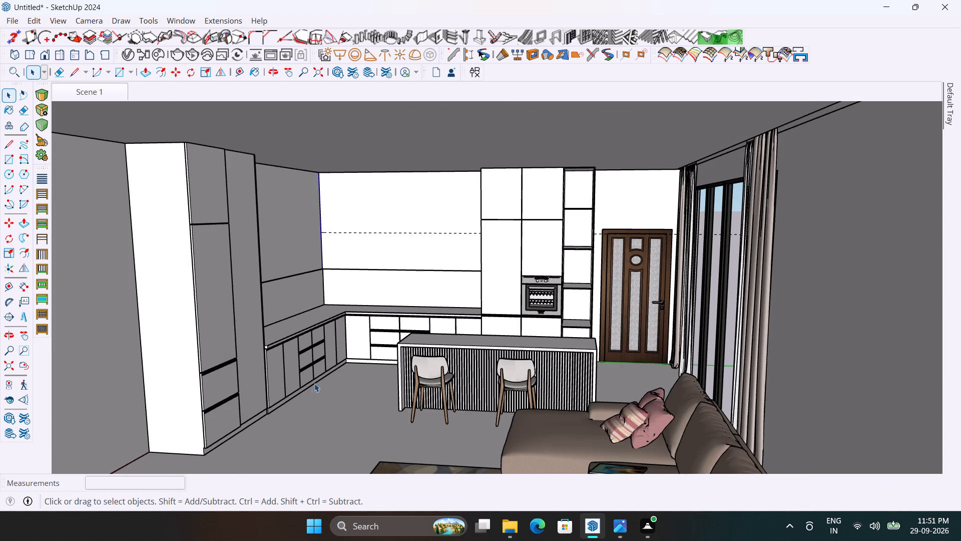
{"action": "scroll", "coordinate": [273, 415], "scroll_direction": "up", "scroll_amount": 4}
{"action": "scroll", "coordinate": [299, 337], "scroll_direction": "down", "scroll_amount": 3}
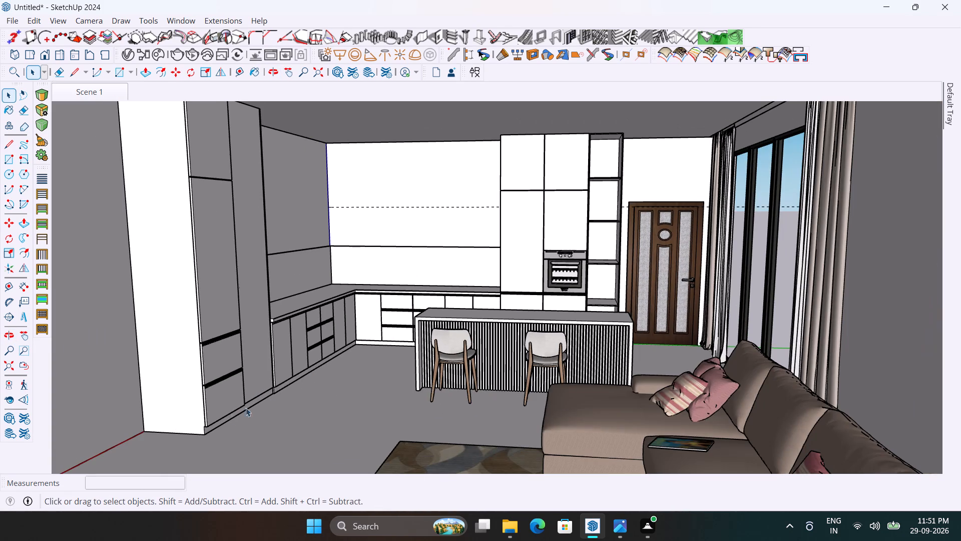
{"action": "left_click", "coordinate": [204, 421]}
{"action": "scroll", "coordinate": [176, 430], "scroll_direction": "up", "scroll_amount": 2}
{"action": "scroll", "coordinate": [235, 341], "scroll_direction": "down", "scroll_amount": 3}
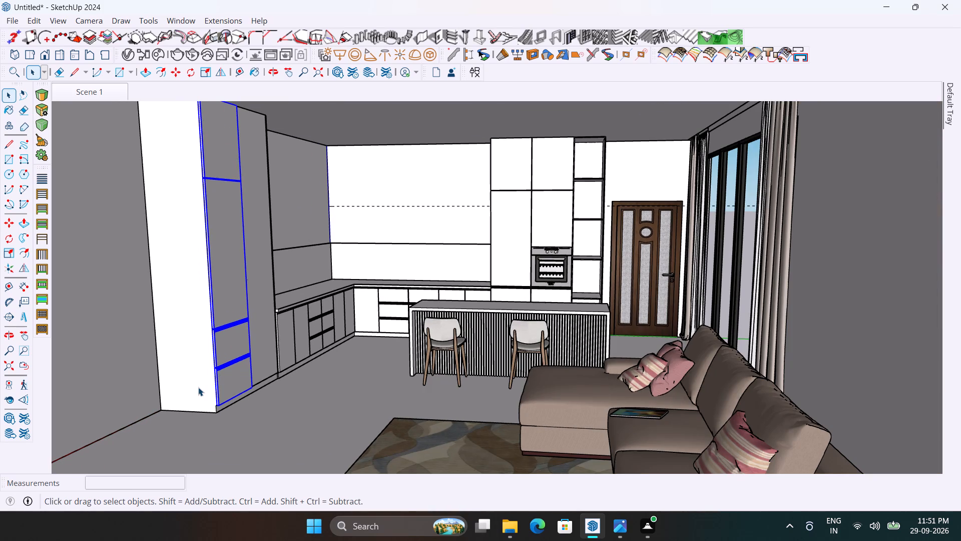
{"action": "left_click", "coordinate": [196, 388]}
{"action": "scroll", "coordinate": [189, 395], "scroll_direction": "up", "scroll_amount": 2}
{"action": "scroll", "coordinate": [268, 369], "scroll_direction": "up", "scroll_amount": 3}
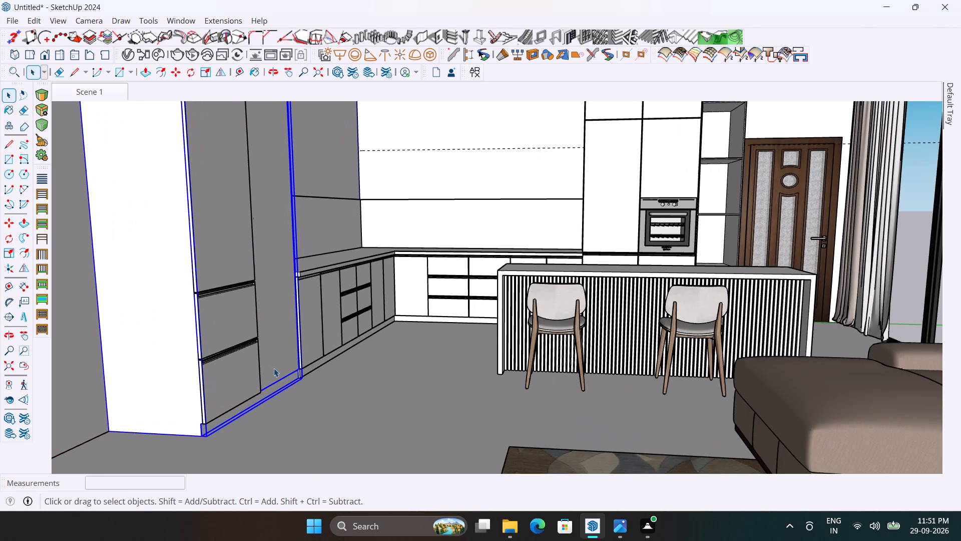
{"action": "scroll", "coordinate": [328, 351], "scroll_direction": "up", "scroll_amount": 5}
{"action": "middle_click_drag", "start_coordinate": [327, 367], "coordinate": [316, 372]}
{"action": "scroll", "coordinate": [306, 362], "scroll_direction": "down", "scroll_amount": 4}
{"action": "middle_click_drag", "start_coordinate": [306, 362], "coordinate": [273, 377]}
{"action": "scroll", "coordinate": [285, 368], "scroll_direction": "up", "scroll_amount": 4}
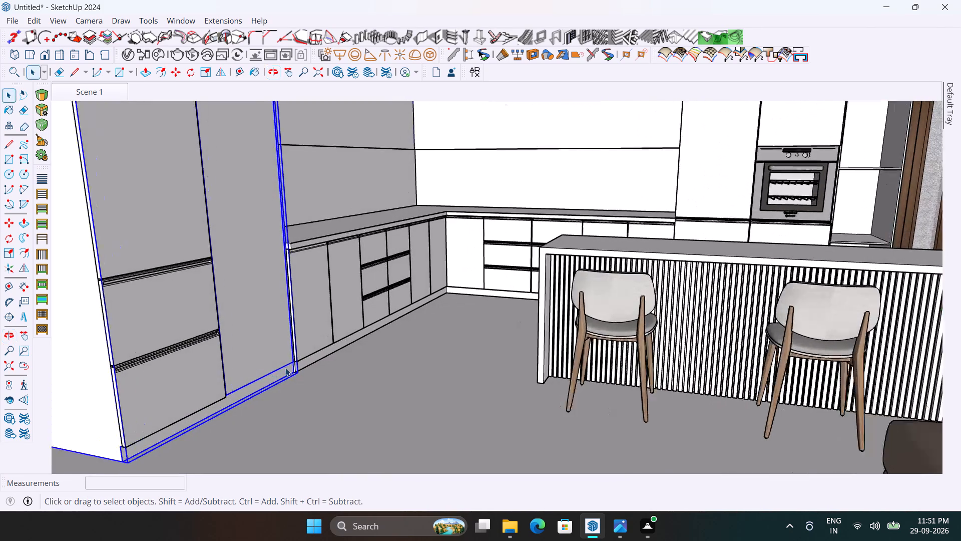
{"action": "scroll", "coordinate": [296, 366], "scroll_direction": "up", "scroll_amount": 12}
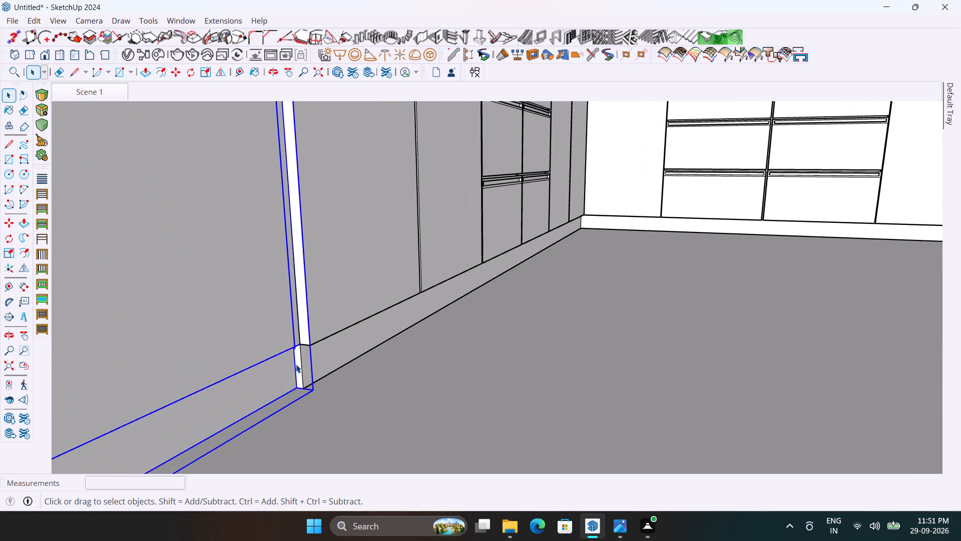
{"action": "scroll", "coordinate": [296, 364], "scroll_direction": "down", "scroll_amount": 14}
{"action": "scroll", "coordinate": [354, 348], "scroll_direction": "down", "scroll_amount": 5}
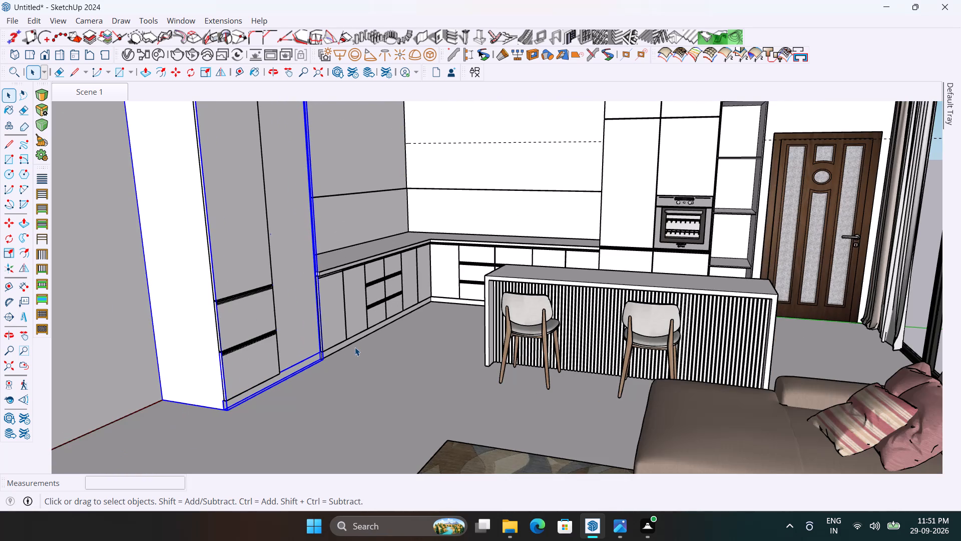
{"action": "middle_click_drag", "start_coordinate": [375, 344], "coordinate": [356, 347]}
{"action": "scroll", "coordinate": [341, 365], "scroll_direction": "down", "scroll_amount": 3}
{"action": "scroll", "coordinate": [580, 197], "scroll_direction": "up", "scroll_amount": 2}
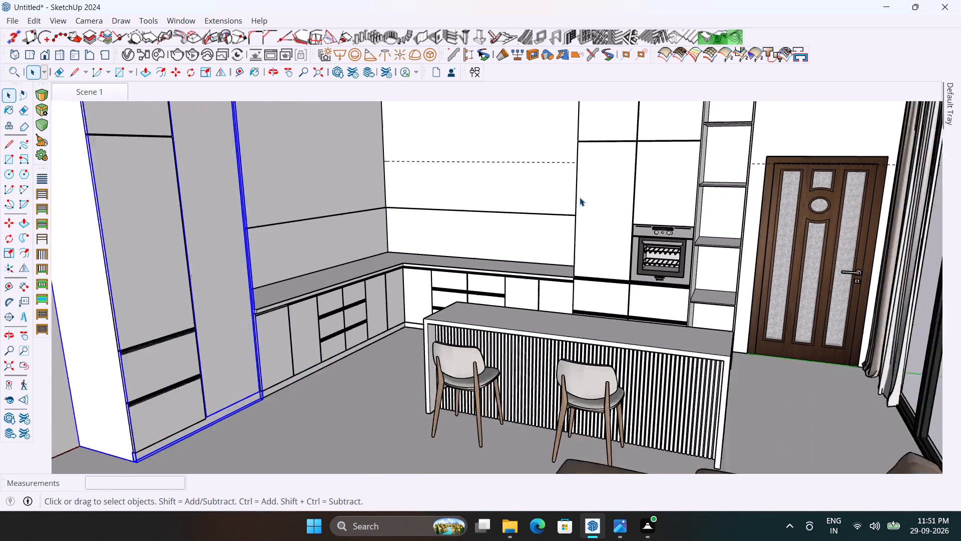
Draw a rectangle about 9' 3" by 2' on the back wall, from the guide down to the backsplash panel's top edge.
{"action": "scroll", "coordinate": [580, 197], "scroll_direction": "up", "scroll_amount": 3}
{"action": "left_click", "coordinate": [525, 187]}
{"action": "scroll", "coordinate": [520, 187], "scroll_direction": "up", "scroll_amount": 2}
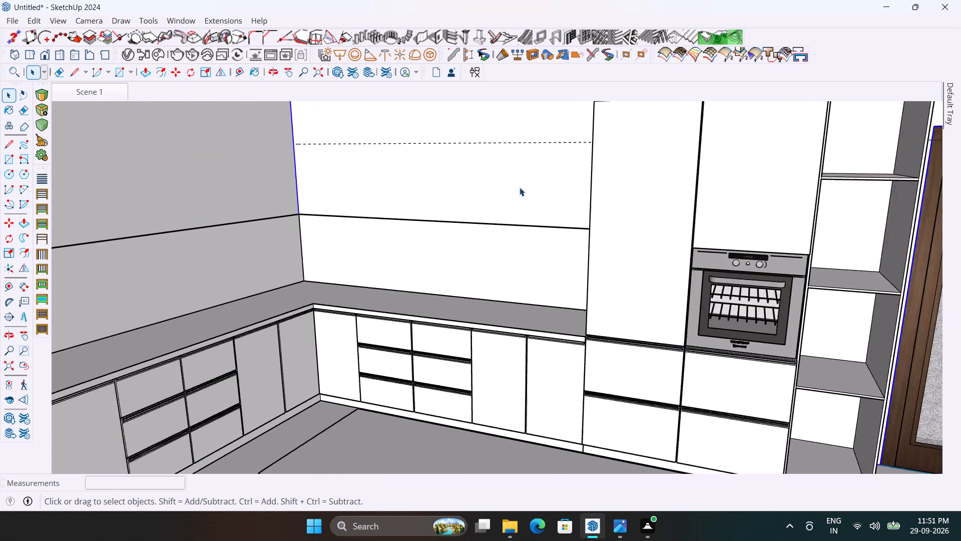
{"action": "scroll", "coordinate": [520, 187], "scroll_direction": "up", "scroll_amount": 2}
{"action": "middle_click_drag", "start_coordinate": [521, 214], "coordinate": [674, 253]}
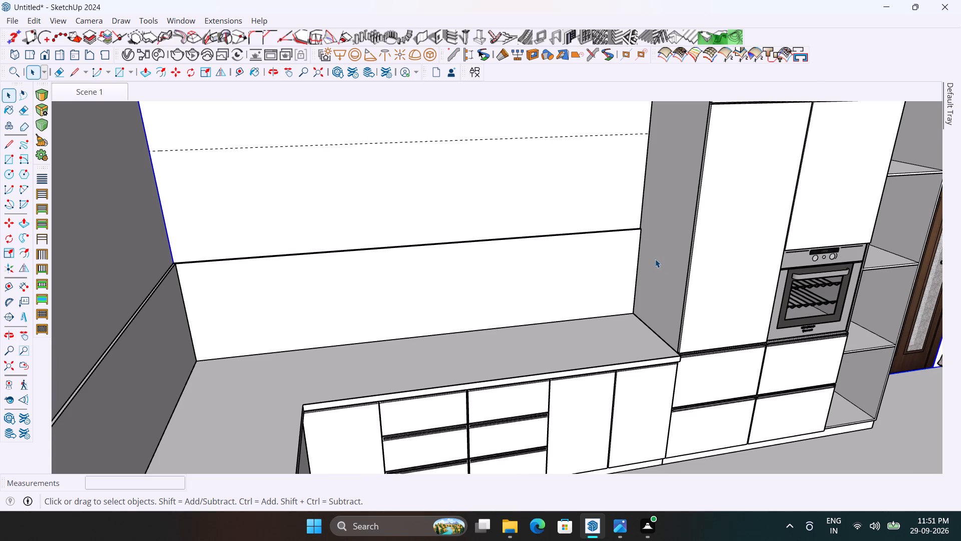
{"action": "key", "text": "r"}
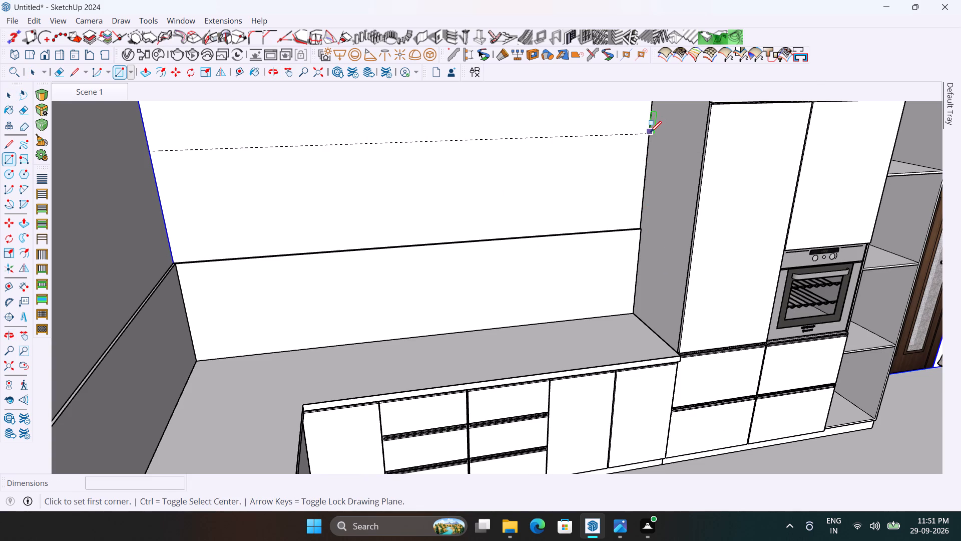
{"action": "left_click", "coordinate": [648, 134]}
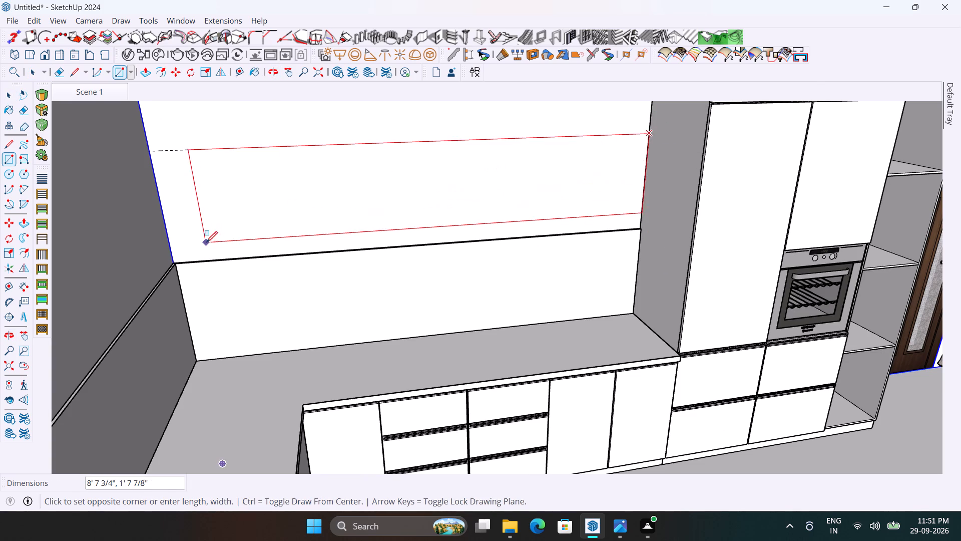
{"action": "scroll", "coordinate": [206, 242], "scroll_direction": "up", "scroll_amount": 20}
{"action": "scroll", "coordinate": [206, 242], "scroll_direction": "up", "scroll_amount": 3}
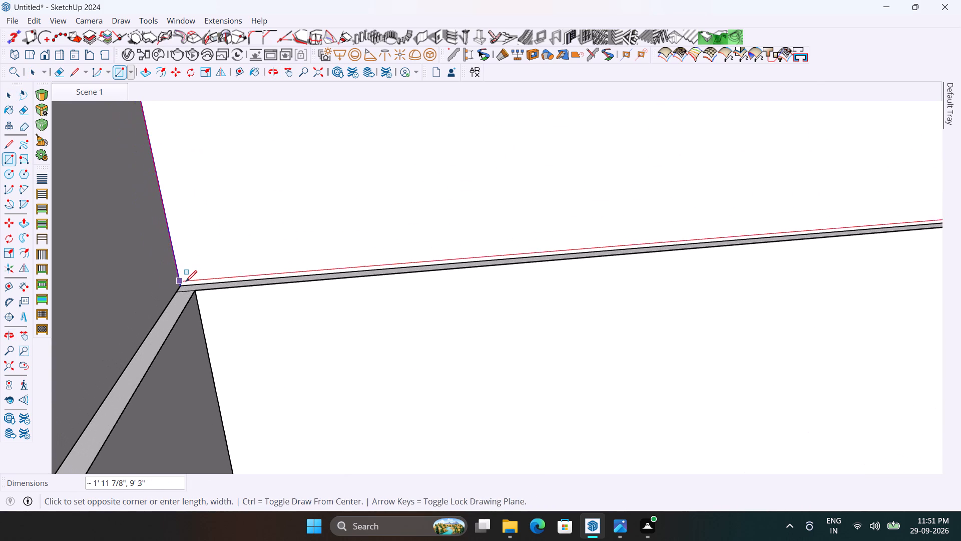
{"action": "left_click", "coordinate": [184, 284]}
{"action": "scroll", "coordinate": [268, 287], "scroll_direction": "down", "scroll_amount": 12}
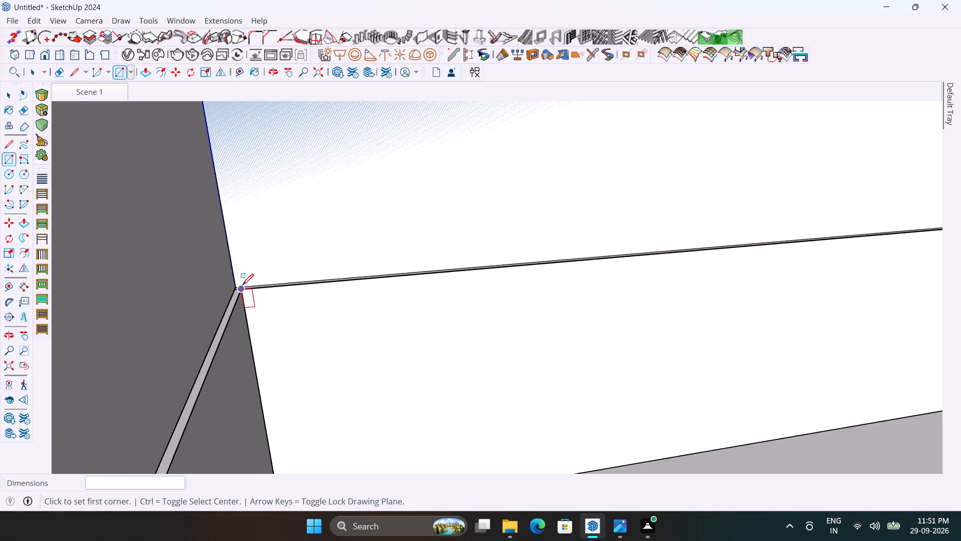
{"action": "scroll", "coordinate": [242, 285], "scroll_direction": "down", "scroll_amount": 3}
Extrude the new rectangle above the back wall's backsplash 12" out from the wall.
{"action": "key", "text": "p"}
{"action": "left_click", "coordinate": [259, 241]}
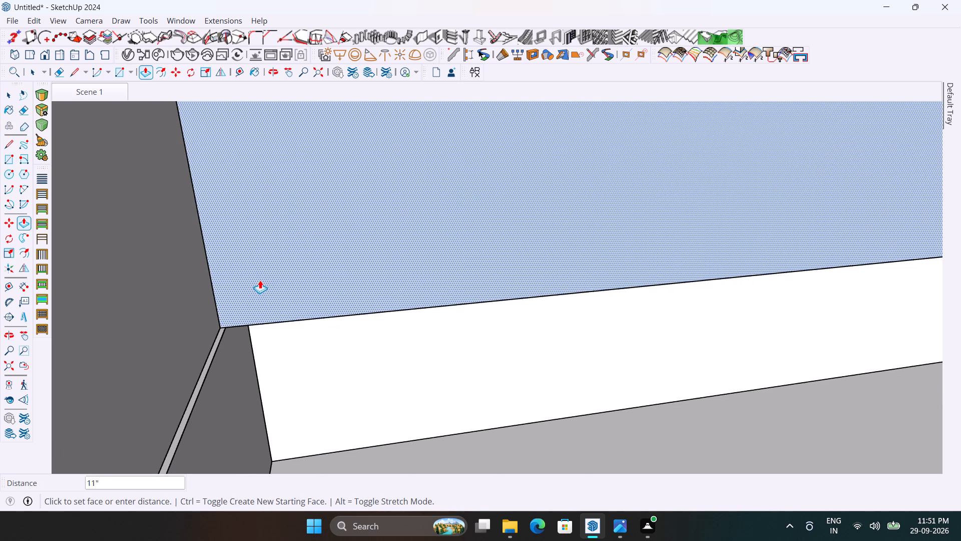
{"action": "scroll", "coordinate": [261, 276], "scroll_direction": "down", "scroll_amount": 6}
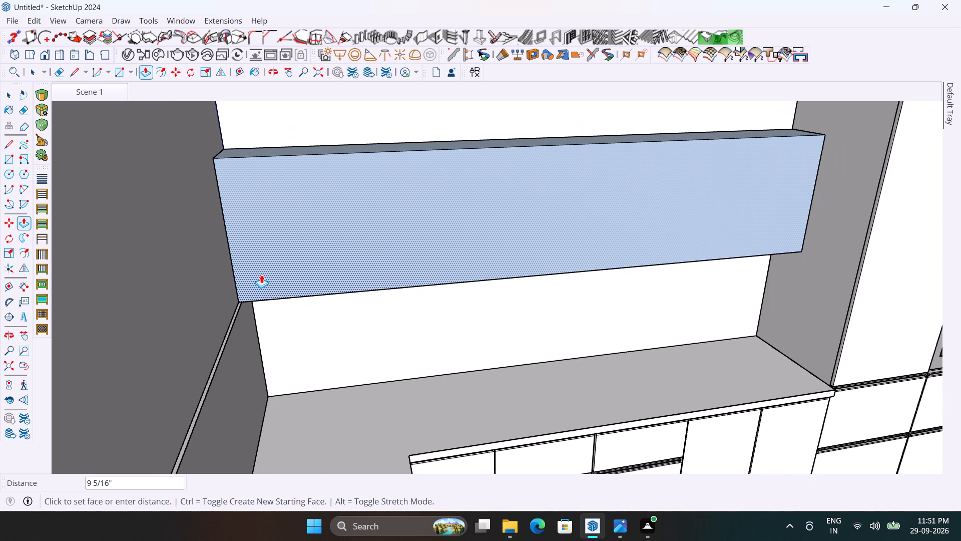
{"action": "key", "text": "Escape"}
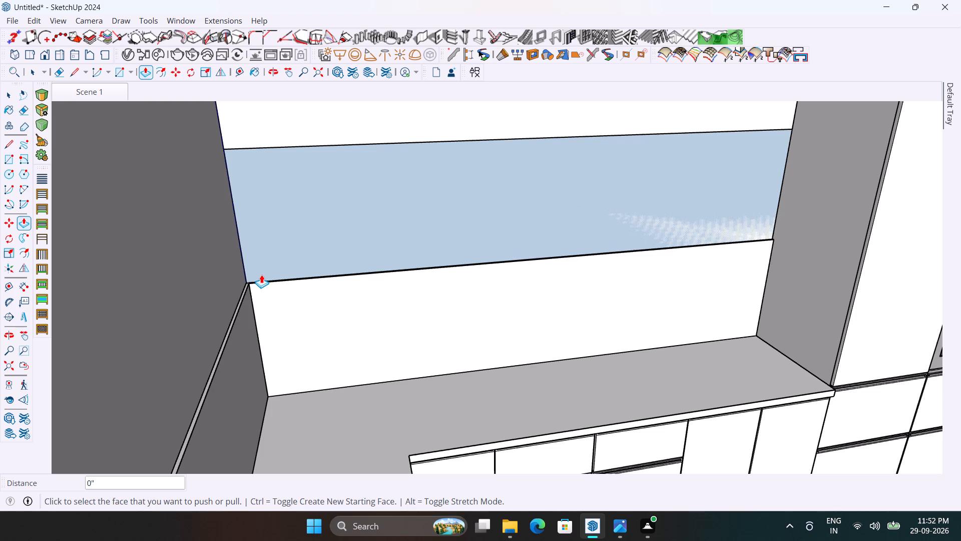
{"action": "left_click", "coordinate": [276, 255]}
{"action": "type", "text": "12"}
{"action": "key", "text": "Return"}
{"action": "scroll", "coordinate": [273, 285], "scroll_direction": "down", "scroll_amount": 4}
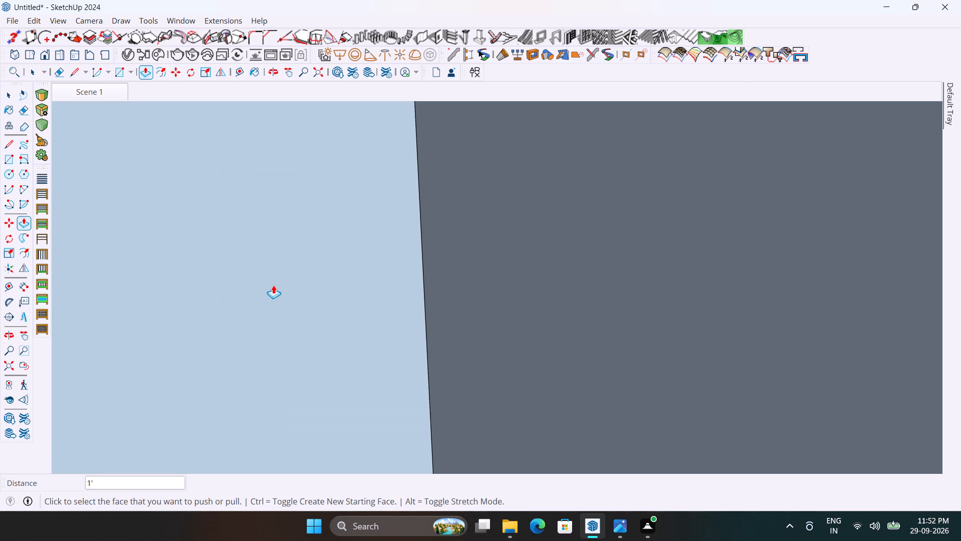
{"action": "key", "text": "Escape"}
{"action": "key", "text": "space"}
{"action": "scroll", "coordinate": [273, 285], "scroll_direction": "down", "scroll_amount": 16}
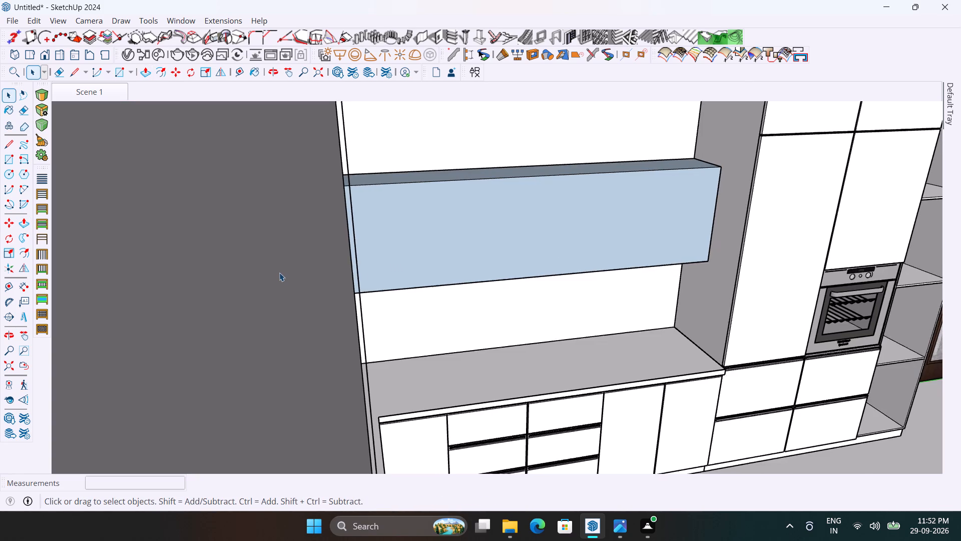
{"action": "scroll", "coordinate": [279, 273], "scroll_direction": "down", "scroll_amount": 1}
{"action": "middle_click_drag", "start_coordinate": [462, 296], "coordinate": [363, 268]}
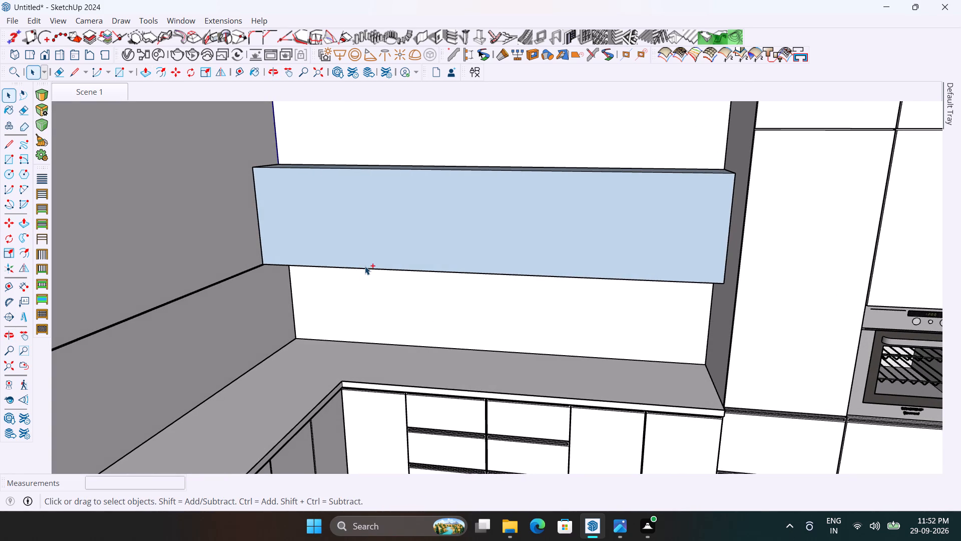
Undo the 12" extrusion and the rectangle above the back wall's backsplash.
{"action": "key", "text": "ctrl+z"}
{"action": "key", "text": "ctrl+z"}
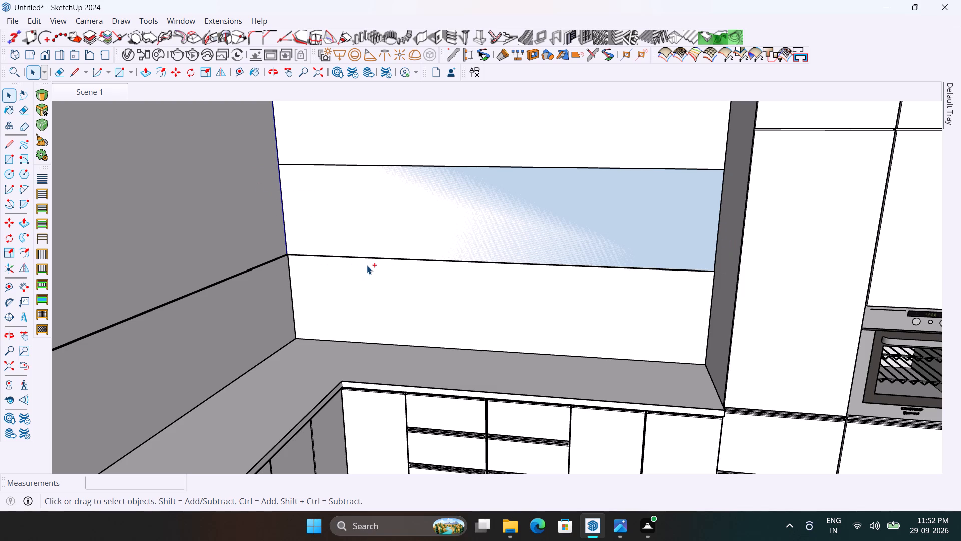
Extrude the narrow top face of the back wall's backsplash panel upward by 2'.
{"action": "middle_click_drag", "start_coordinate": [367, 265], "coordinate": [342, 272]}
{"action": "scroll", "coordinate": [301, 258], "scroll_direction": "up", "scroll_amount": 3}
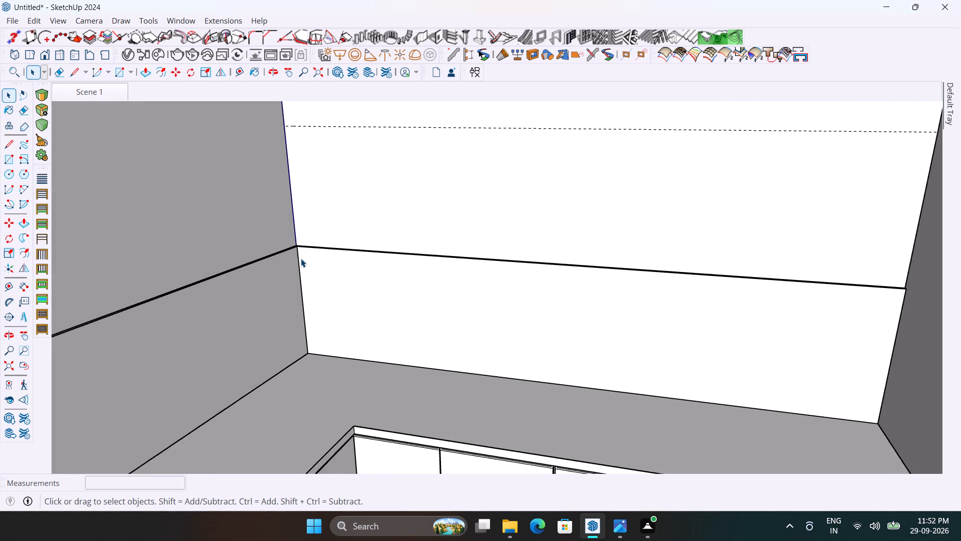
{"action": "scroll", "coordinate": [301, 258], "scroll_direction": "up", "scroll_amount": 1}
{"action": "middle_click_drag", "start_coordinate": [301, 258], "coordinate": [261, 277]}
{"action": "scroll", "coordinate": [303, 213], "scroll_direction": "up", "scroll_amount": 15}
{"action": "scroll", "coordinate": [301, 277], "scroll_direction": "down", "scroll_amount": 5}
{"action": "scroll", "coordinate": [326, 274], "scroll_direction": "up", "scroll_amount": 3}
{"action": "key", "text": "p"}
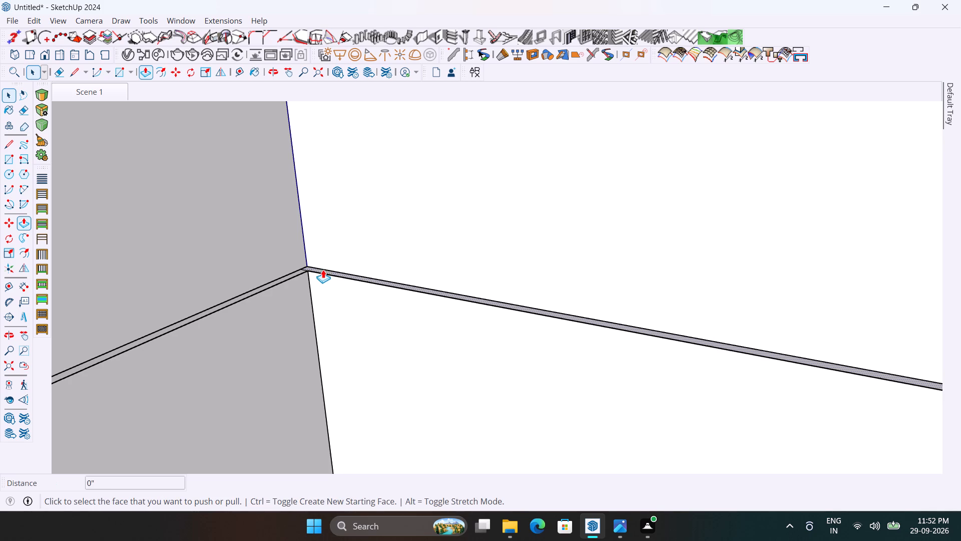
{"action": "left_click", "coordinate": [323, 269]}
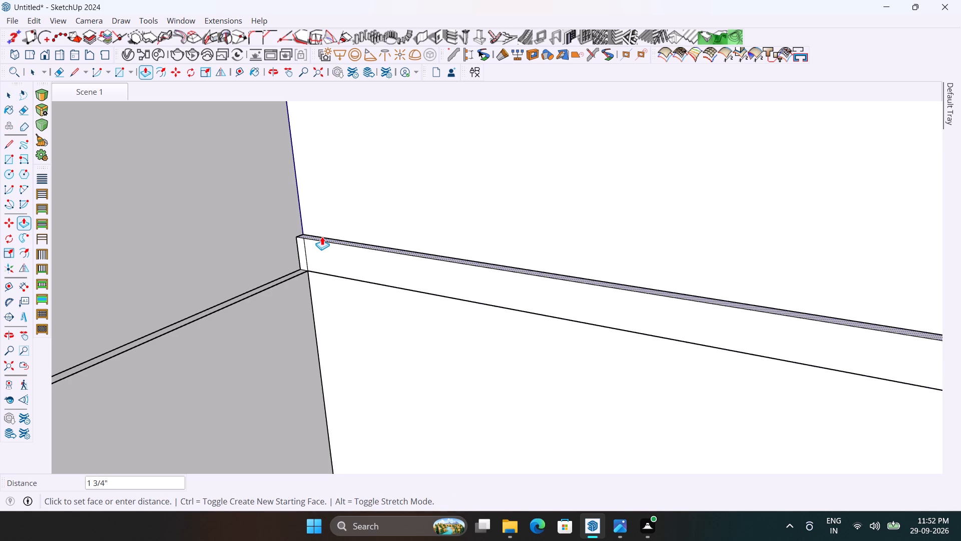
{"action": "type", "text": "2'"}
{"action": "key", "text": "Return"}
{"action": "scroll", "coordinate": [322, 237], "scroll_direction": "down", "scroll_amount": 5}
{"action": "scroll", "coordinate": [375, 297], "scroll_direction": "down", "scroll_amount": 11}
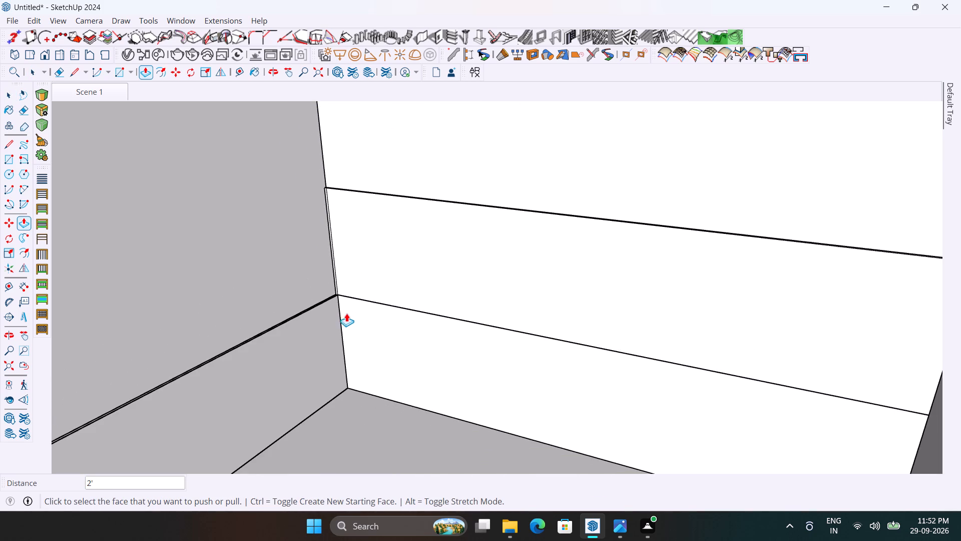
{"action": "key", "text": "space"}
{"action": "key", "text": "space"}
{"action": "key", "text": "space"}
{"action": "key", "text": "space"}
{"action": "key", "text": "space"}
{"action": "key", "text": "space"}
{"action": "key", "text": "space"}
{"action": "key", "text": "space"}
{"action": "key", "text": "space"}
{"action": "key", "text": "space"}
{"action": "key", "text": "space"}
{"action": "key", "text": "space"}
{"action": "key", "text": "space"}
{"action": "key", "text": "space"}
{"action": "key", "text": "space"}
{"action": "key", "text": "space"}
{"action": "key", "text": "space"}
{"action": "key", "text": "space"}
{"action": "middle_click_drag", "start_coordinate": [351, 309], "coordinate": [355, 313]}
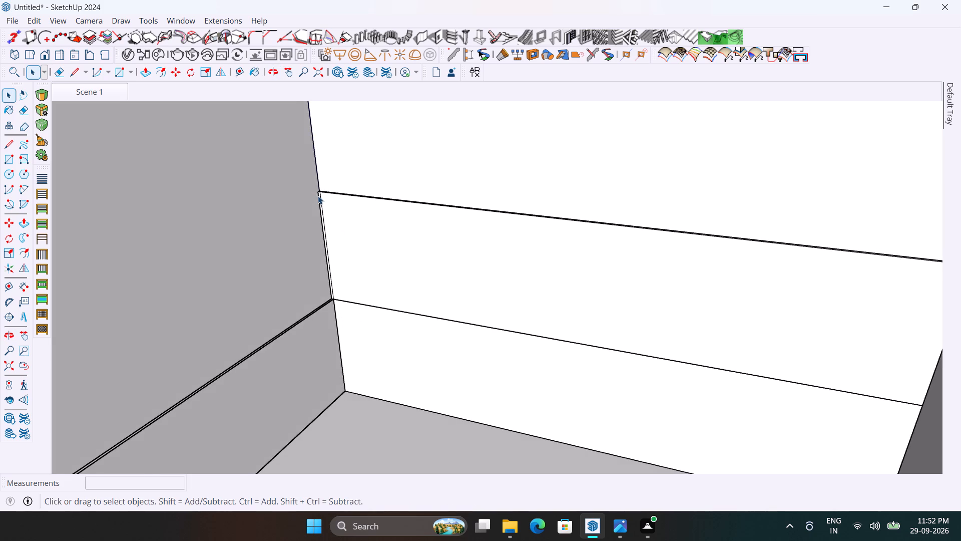
{"action": "scroll", "coordinate": [318, 196], "scroll_direction": "up", "scroll_amount": 3}
{"action": "scroll", "coordinate": [318, 196], "scroll_direction": "down", "scroll_amount": 4}
{"action": "middle_click_drag", "start_coordinate": [312, 196], "coordinate": [282, 199]}
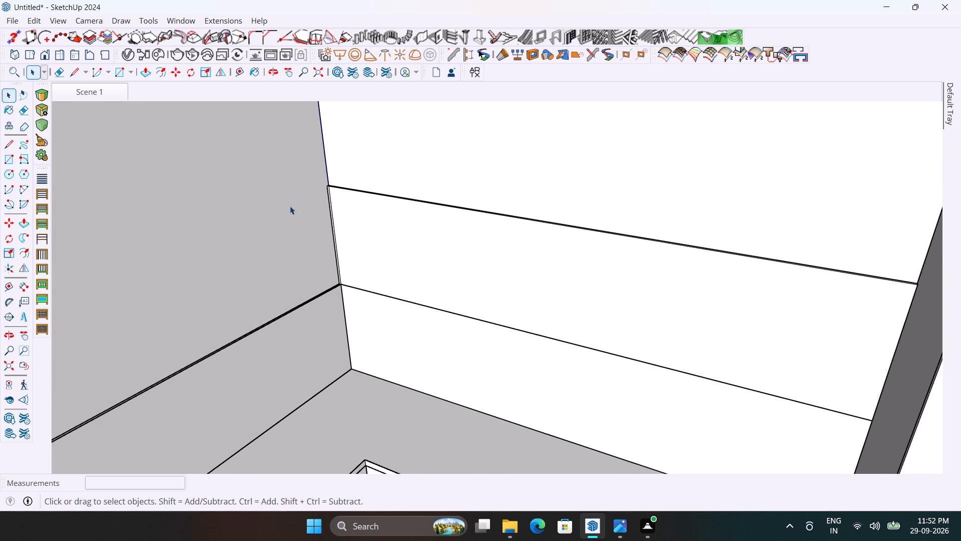
Extrude the front face of the 2' band above the back wall's backsplash 1' out from the wall.
{"action": "scroll", "coordinate": [293, 208], "scroll_direction": "up", "scroll_amount": 2}
{"action": "scroll", "coordinate": [297, 210], "scroll_direction": "down", "scroll_amount": 2}
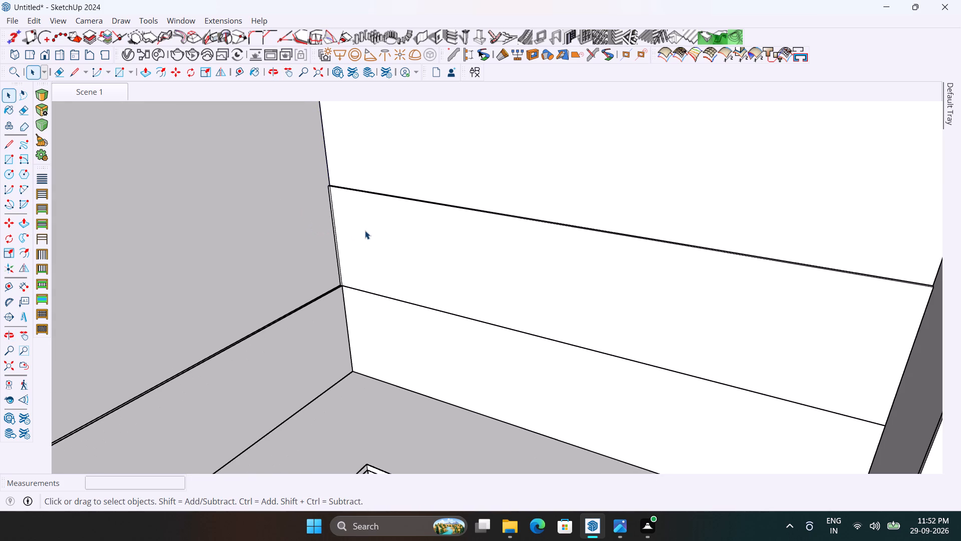
{"action": "scroll", "coordinate": [370, 230], "scroll_direction": "up", "scroll_amount": 1}
{"action": "scroll", "coordinate": [338, 222], "scroll_direction": "down", "scroll_amount": 3}
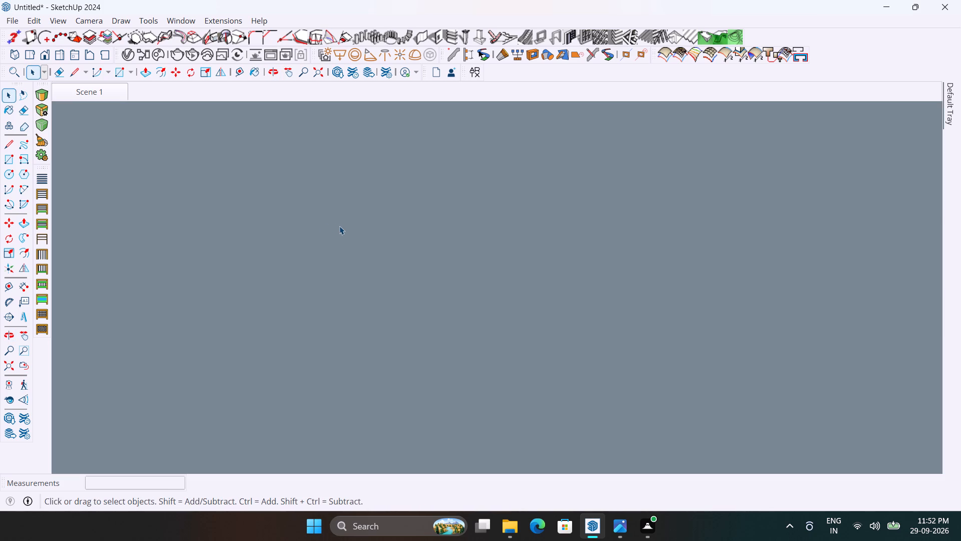
{"action": "left_click", "coordinate": [109, 93]}
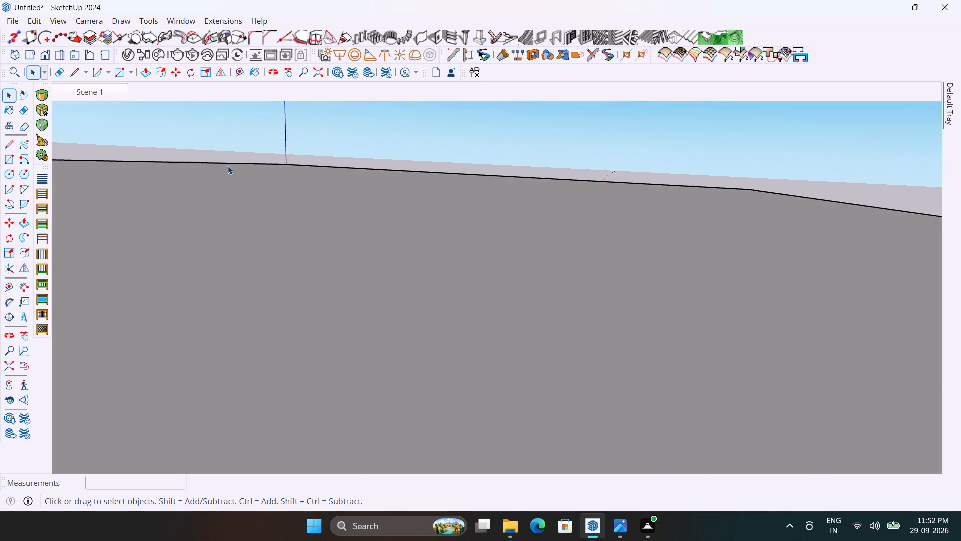
{"action": "scroll", "coordinate": [295, 285], "scroll_direction": "up", "scroll_amount": 4}
{"action": "middle_click_drag", "start_coordinate": [305, 303], "coordinate": [238, 336]}
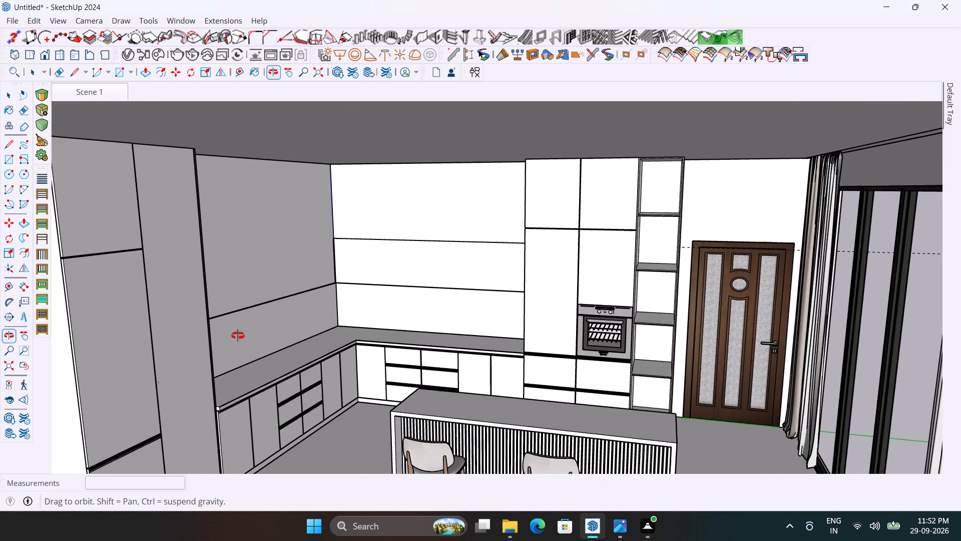
{"action": "middle_click_drag", "start_coordinate": [238, 336], "coordinate": [238, 336]}
{"action": "scroll", "coordinate": [377, 277], "scroll_direction": "up", "scroll_amount": 4}
{"action": "middle_click_drag", "start_coordinate": [376, 277], "coordinate": [356, 281]}
{"action": "key", "text": "p"}
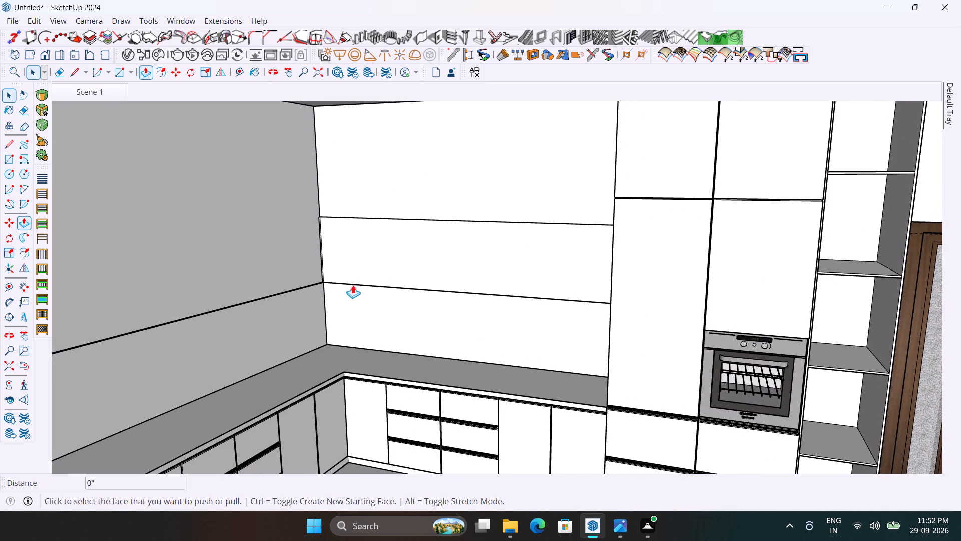
{"action": "left_click", "coordinate": [388, 262]}
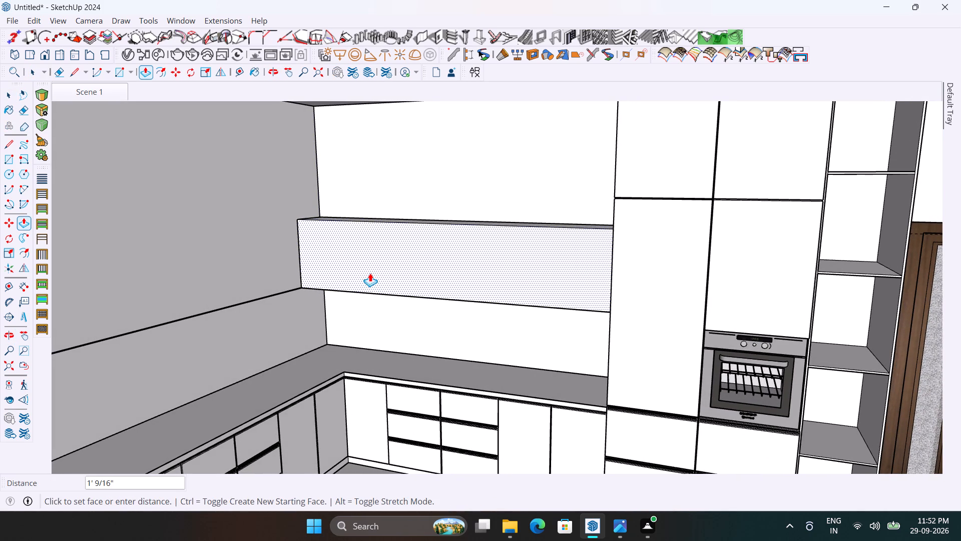
{"action": "type", "text": "1'"}
{"action": "key", "text": "Return"}
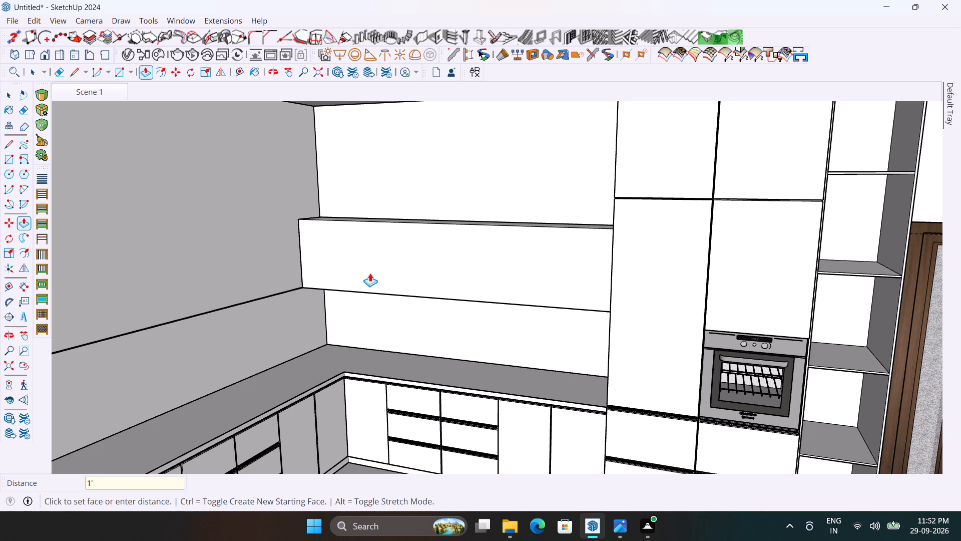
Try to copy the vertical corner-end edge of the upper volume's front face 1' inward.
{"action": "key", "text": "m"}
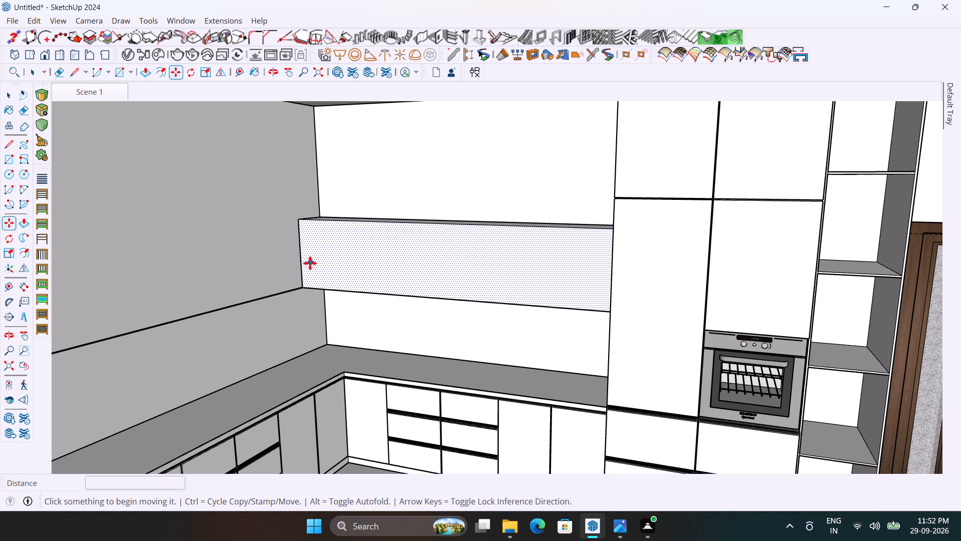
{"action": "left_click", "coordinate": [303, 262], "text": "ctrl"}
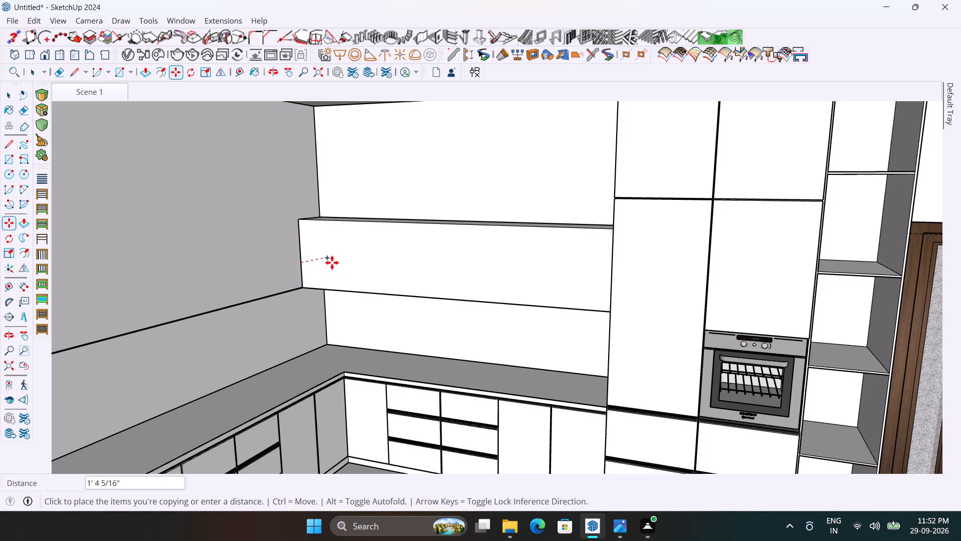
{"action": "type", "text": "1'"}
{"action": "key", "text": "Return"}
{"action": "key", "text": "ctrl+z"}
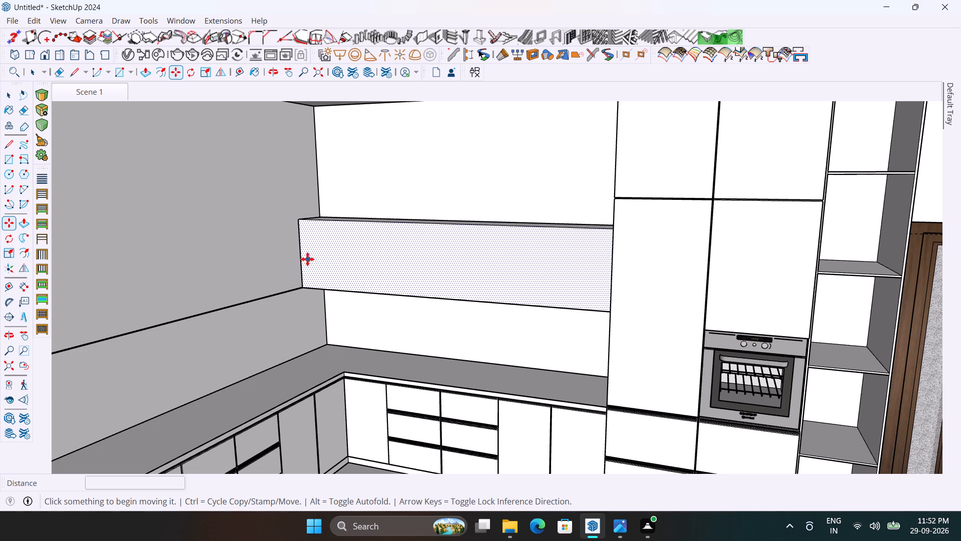
Copy the vertical corner-end edge of the upper volume's front face 1' along the face.
{"action": "left_click", "coordinate": [303, 260], "text": "ctrl"}
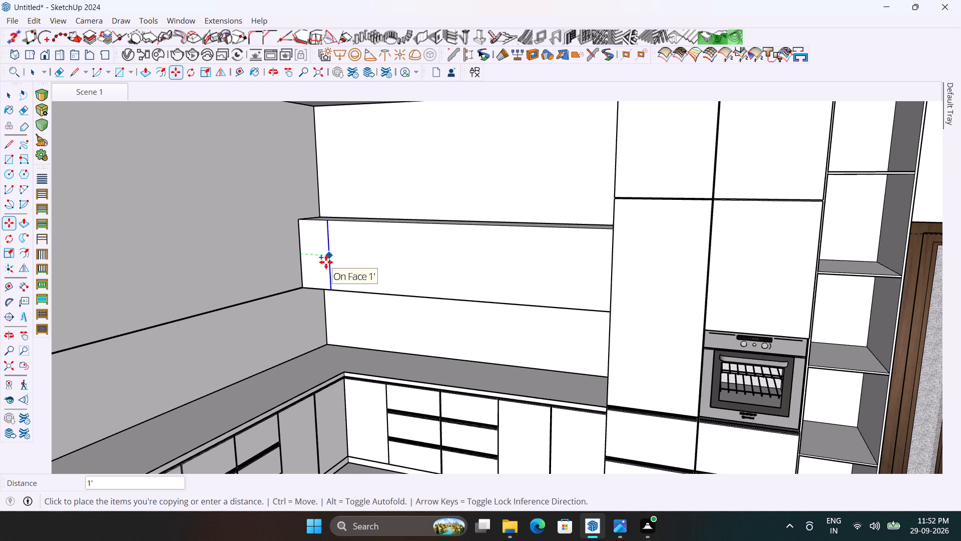
{"action": "left_click", "coordinate": [326, 262]}
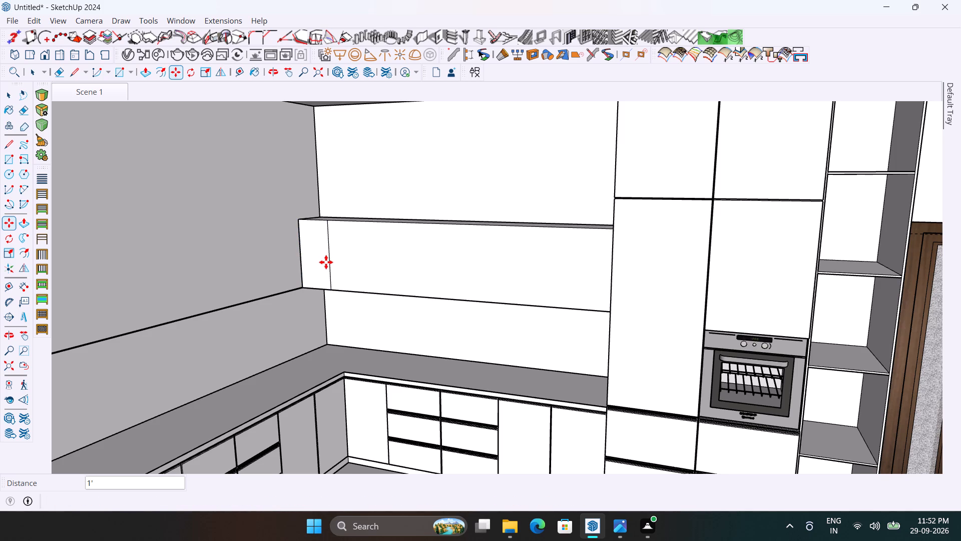
Extrude the narrow corner strip 8' 11 1/2" along the side wall to meet the tall cabinet.
{"action": "key", "text": "p"}
{"action": "left_click", "coordinate": [311, 253]}
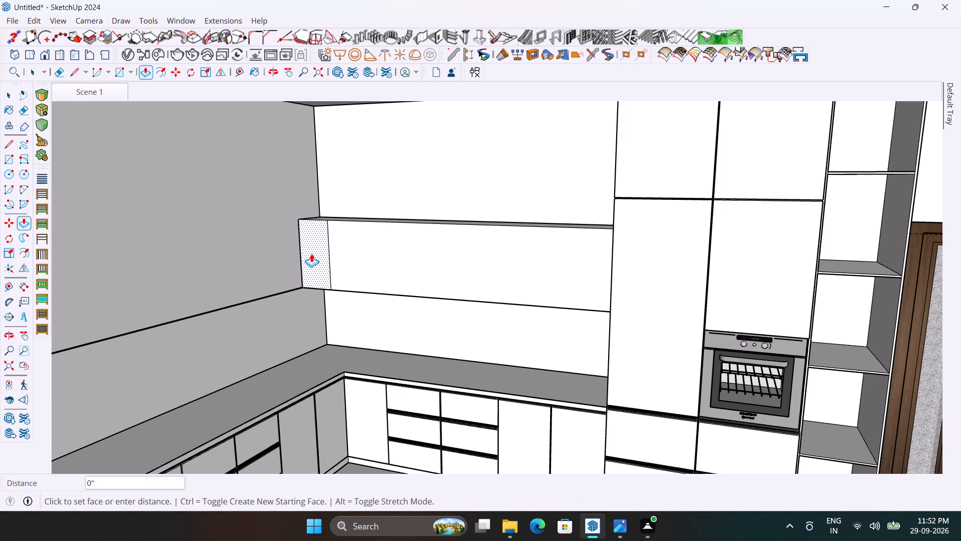
{"action": "scroll", "coordinate": [346, 248], "scroll_direction": "down", "scroll_amount": 5}
{"action": "scroll", "coordinate": [176, 289], "scroll_direction": "up", "scroll_amount": 16}
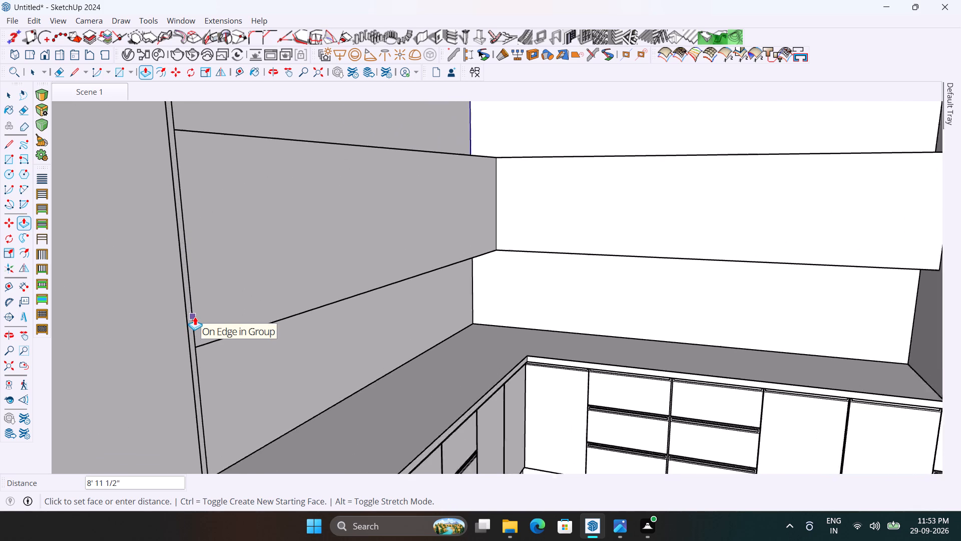
{"action": "left_click", "coordinate": [195, 317]}
{"action": "scroll", "coordinate": [195, 317], "scroll_direction": "down", "scroll_amount": 11}
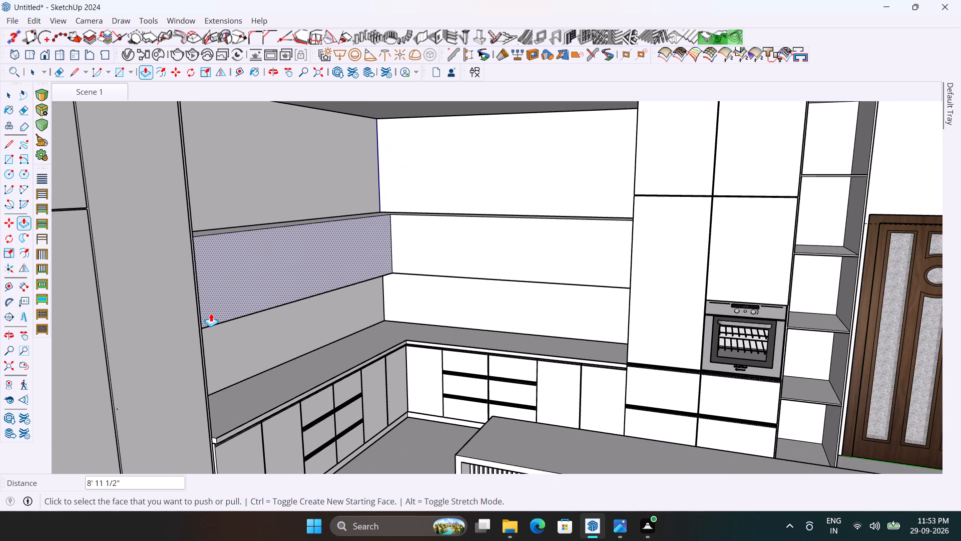
{"action": "key", "text": "space"}
Examine the L-shaped upper volume and the wall area above it against the reference picture.
{"action": "scroll", "coordinate": [286, 318], "scroll_direction": "down", "scroll_amount": 5}
{"action": "middle_click_drag", "start_coordinate": [332, 321], "coordinate": [341, 277]}
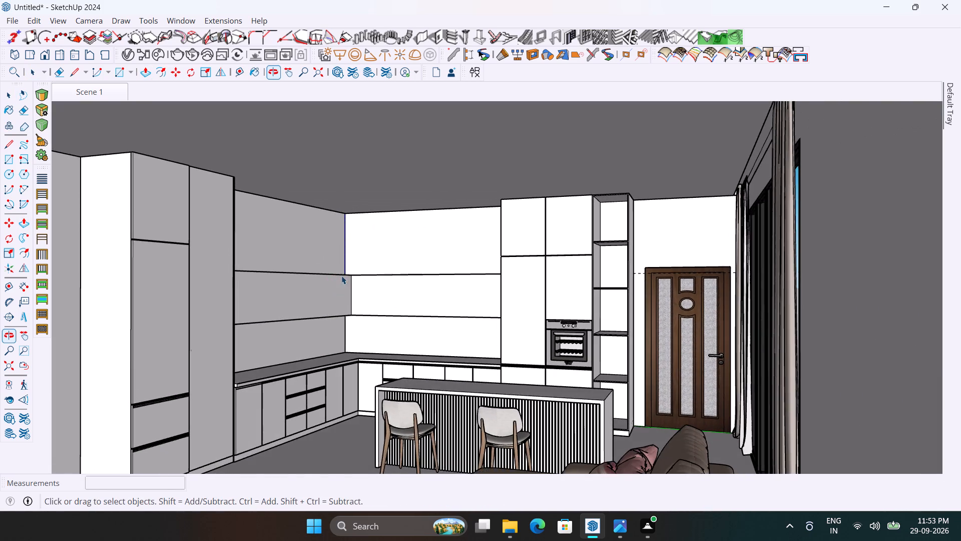
{"action": "scroll", "coordinate": [369, 257], "scroll_direction": "up", "scroll_amount": 4}
{"action": "middle_click_drag", "start_coordinate": [373, 255], "coordinate": [424, 285]}
{"action": "scroll", "coordinate": [626, 215], "scroll_direction": "up", "scroll_amount": 3}
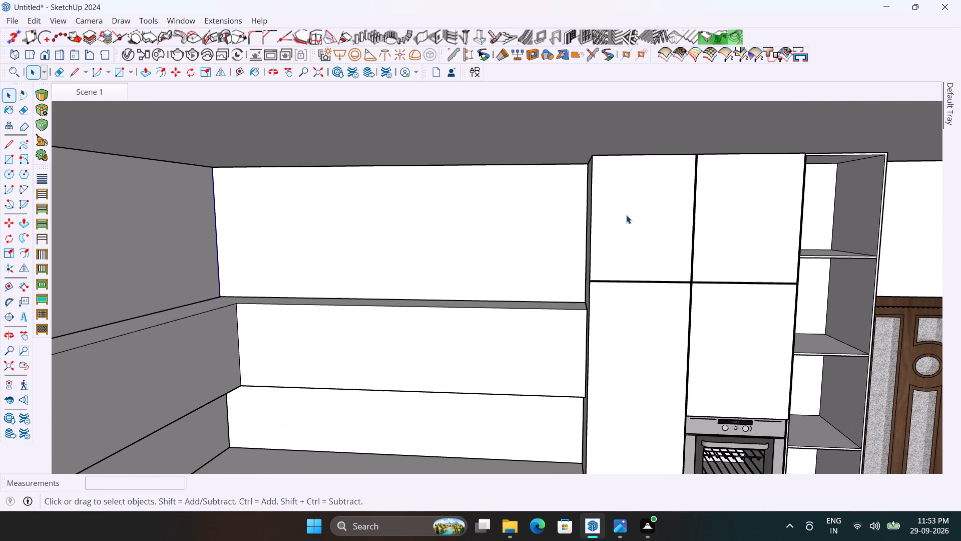
{"action": "scroll", "coordinate": [492, 253], "scroll_direction": "down", "scroll_amount": 6}
{"action": "scroll", "coordinate": [389, 290], "scroll_direction": "down", "scroll_amount": 10}
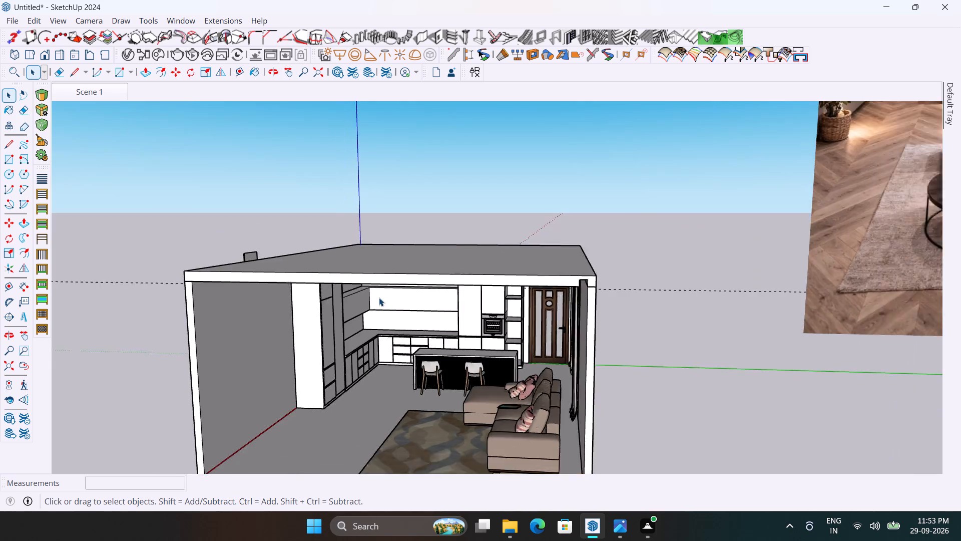
{"action": "scroll", "coordinate": [379, 298], "scroll_direction": "down", "scroll_amount": 6}
{"action": "scroll", "coordinate": [374, 306], "scroll_direction": "up", "scroll_amount": 3}
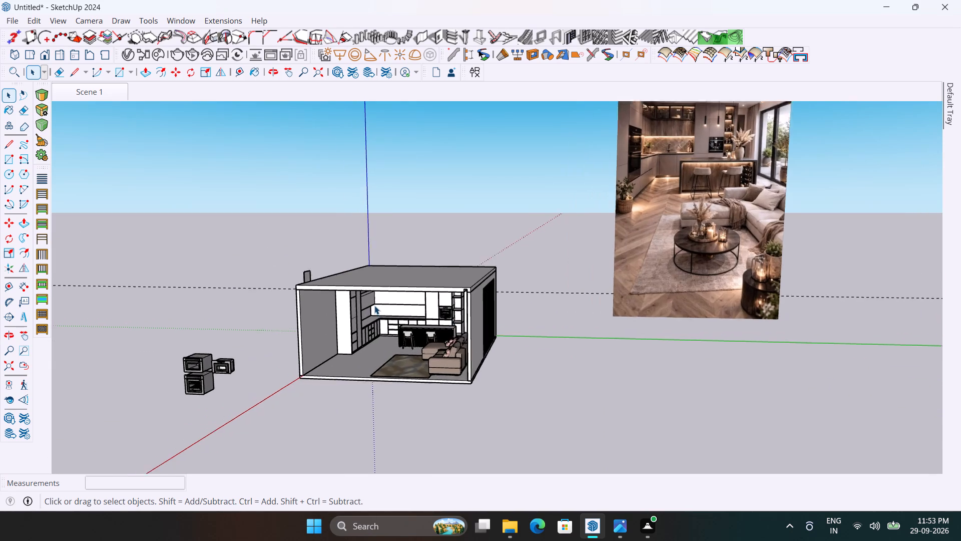
{"action": "scroll", "coordinate": [374, 306], "scroll_direction": "down", "scroll_amount": 3}
{"action": "scroll", "coordinate": [378, 297], "scroll_direction": "up", "scroll_amount": 2}
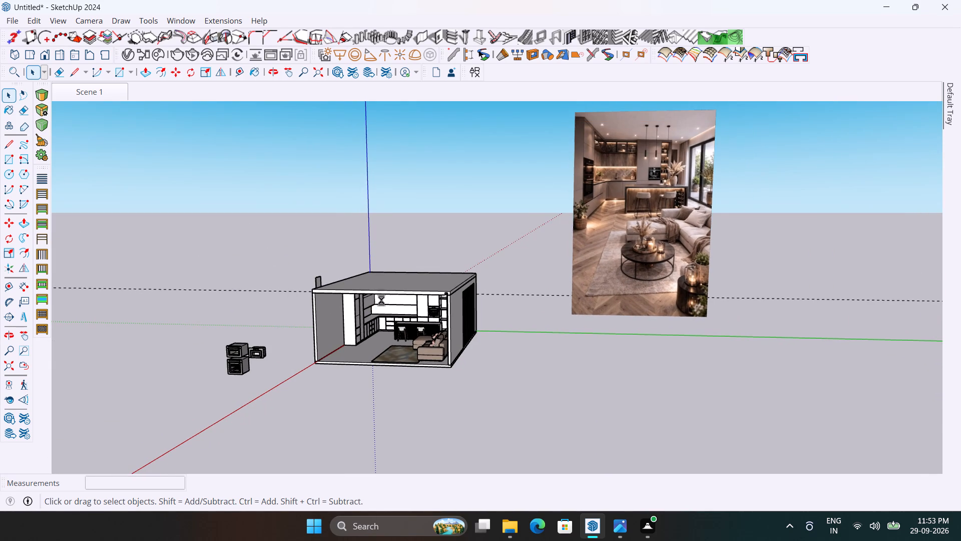
{"action": "scroll", "coordinate": [381, 300], "scroll_direction": "up", "scroll_amount": 9}
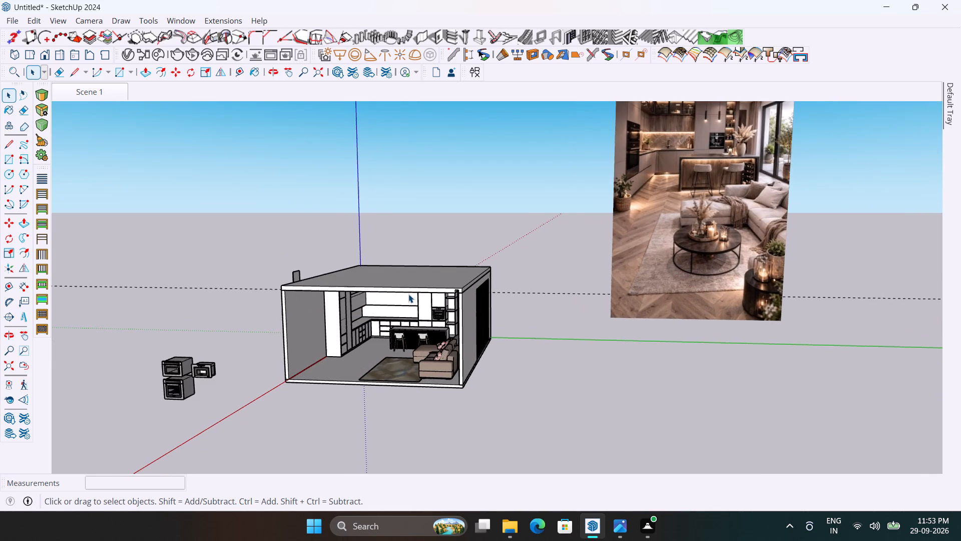
{"action": "scroll", "coordinate": [412, 294], "scroll_direction": "up", "scroll_amount": 6}
{"action": "middle_click_drag", "start_coordinate": [411, 293], "coordinate": [428, 238]}
{"action": "scroll", "coordinate": [424, 248], "scroll_direction": "up", "scroll_amount": 4}
{"action": "middle_click_drag", "start_coordinate": [366, 279], "coordinate": [403, 298]}
{"action": "scroll", "coordinate": [355, 297], "scroll_direction": "up", "scroll_amount": 4}
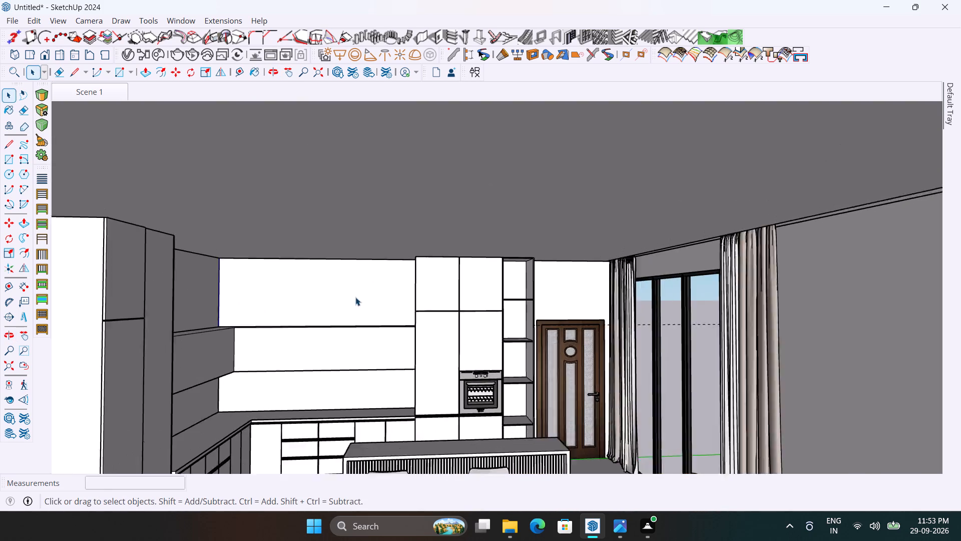
{"action": "middle_click_drag", "start_coordinate": [332, 302], "coordinate": [386, 306]}
{"action": "scroll", "coordinate": [353, 317], "scroll_direction": "up", "scroll_amount": 3}
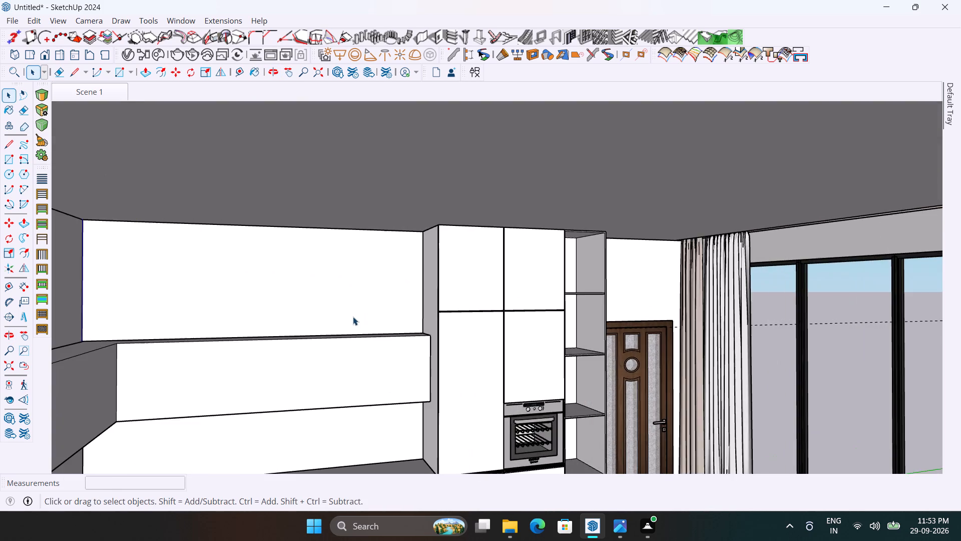
Make a group of all the connected geometry of the L-shaped upper volume and backsplash.
{"action": "scroll", "coordinate": [381, 318], "scroll_direction": "down", "scroll_amount": 3}
{"action": "middle_click_drag", "start_coordinate": [375, 318], "coordinate": [276, 329]}
{"action": "scroll", "coordinate": [276, 329], "scroll_direction": "down", "scroll_amount": 1}
{"action": "key", "text": "space"}
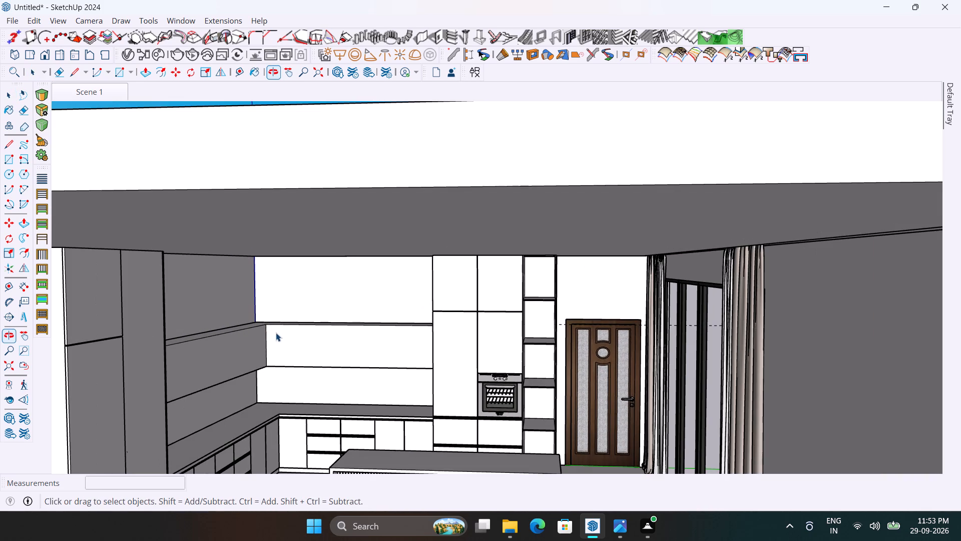
{"action": "triple_click", "coordinate": [276, 334]}
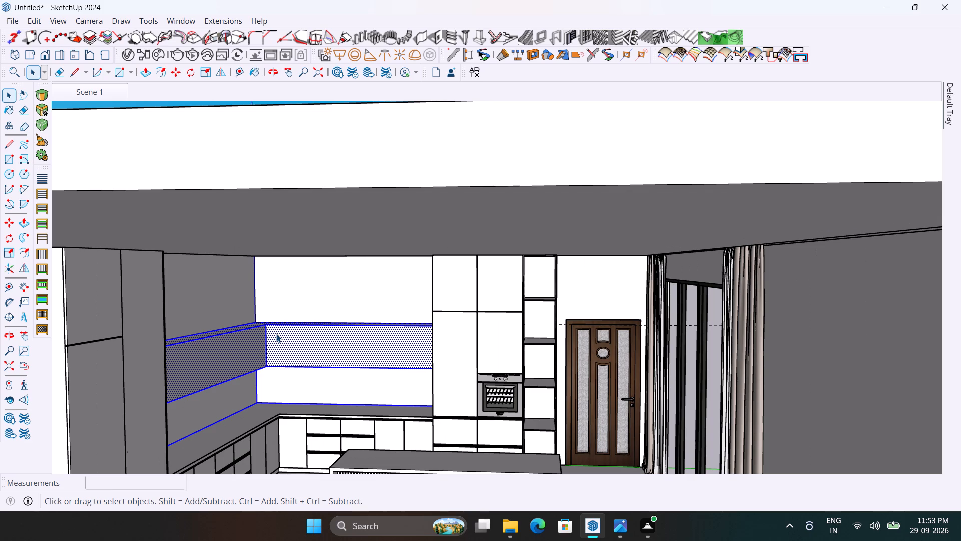
{"action": "right_click", "coordinate": [276, 334]}
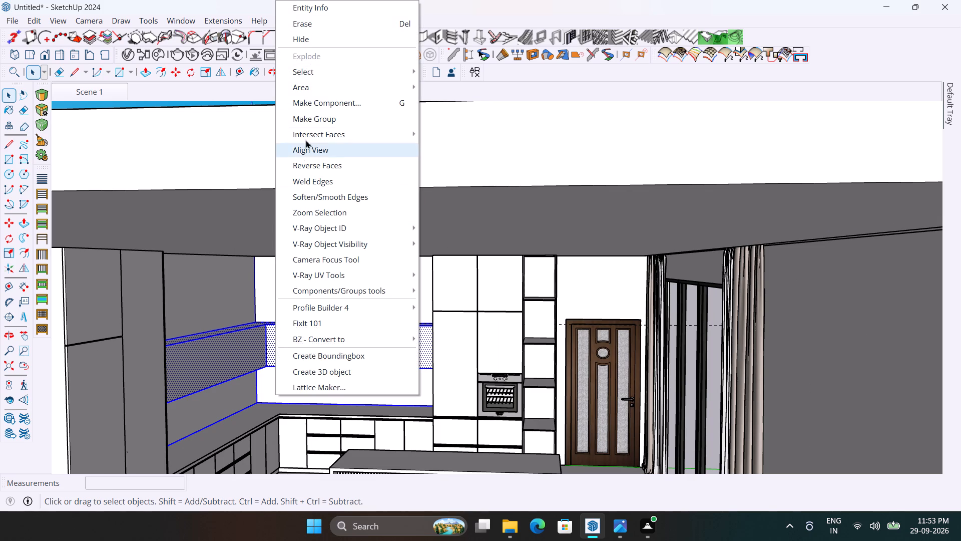
{"action": "left_click", "coordinate": [312, 121]}
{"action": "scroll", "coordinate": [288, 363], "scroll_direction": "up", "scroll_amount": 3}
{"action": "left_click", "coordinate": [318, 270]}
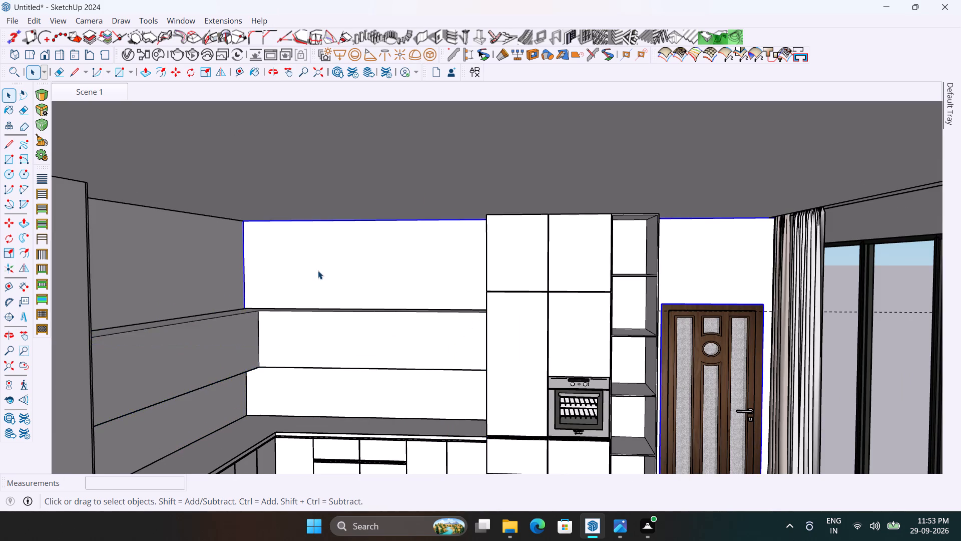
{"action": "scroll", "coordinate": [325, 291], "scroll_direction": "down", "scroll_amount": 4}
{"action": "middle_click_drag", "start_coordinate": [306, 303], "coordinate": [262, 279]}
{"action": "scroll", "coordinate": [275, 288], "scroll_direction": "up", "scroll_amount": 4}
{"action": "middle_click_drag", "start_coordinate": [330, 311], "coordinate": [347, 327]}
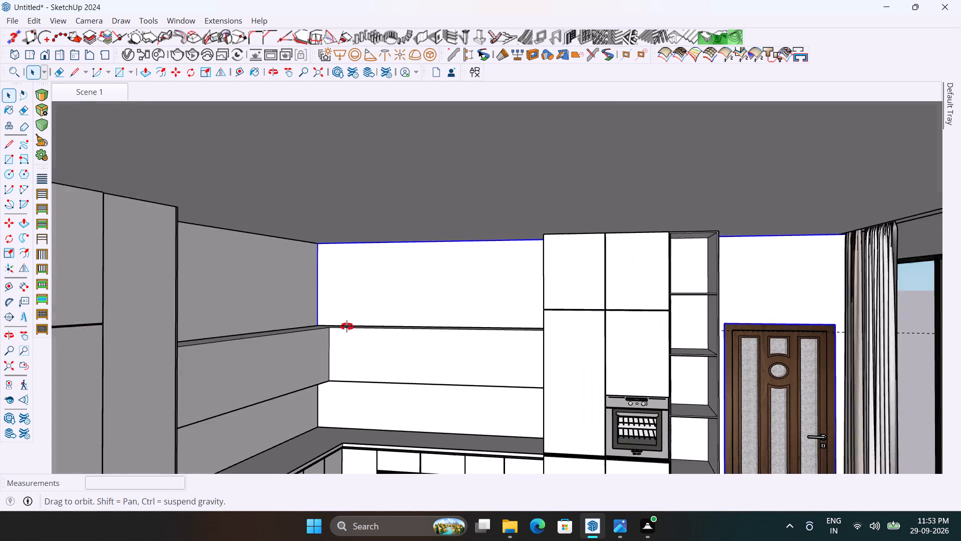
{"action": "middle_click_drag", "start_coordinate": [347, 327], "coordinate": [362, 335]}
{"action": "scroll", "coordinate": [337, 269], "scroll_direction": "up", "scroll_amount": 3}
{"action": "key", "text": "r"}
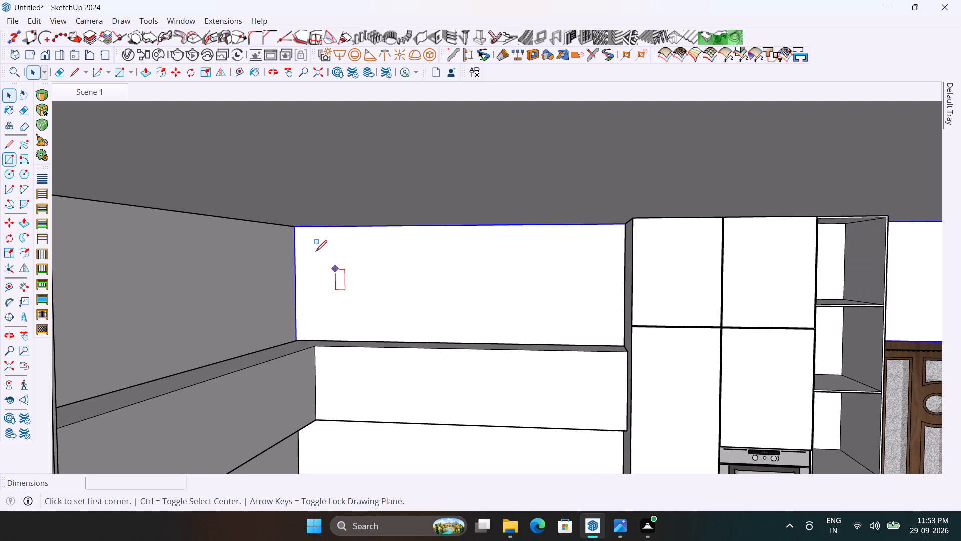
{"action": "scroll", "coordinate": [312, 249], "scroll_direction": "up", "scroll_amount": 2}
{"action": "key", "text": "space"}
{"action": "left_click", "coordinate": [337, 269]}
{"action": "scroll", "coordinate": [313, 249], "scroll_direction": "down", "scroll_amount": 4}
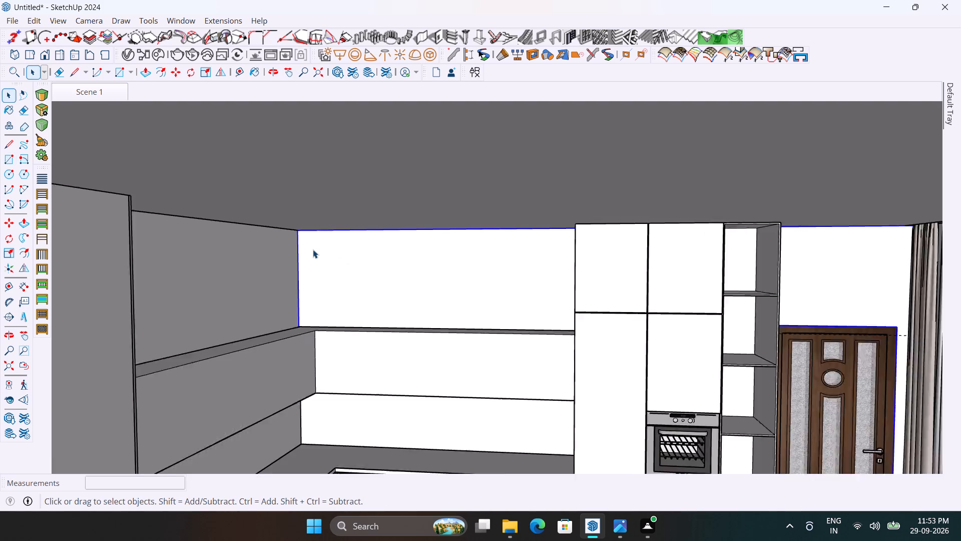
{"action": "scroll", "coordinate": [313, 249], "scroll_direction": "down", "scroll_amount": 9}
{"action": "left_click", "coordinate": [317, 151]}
Draw a 3' 3" by 9' 3" rectangle on the back wall, from the existing upper volume up to the ceiling.
{"action": "scroll", "coordinate": [306, 261], "scroll_direction": "up", "scroll_amount": 2}
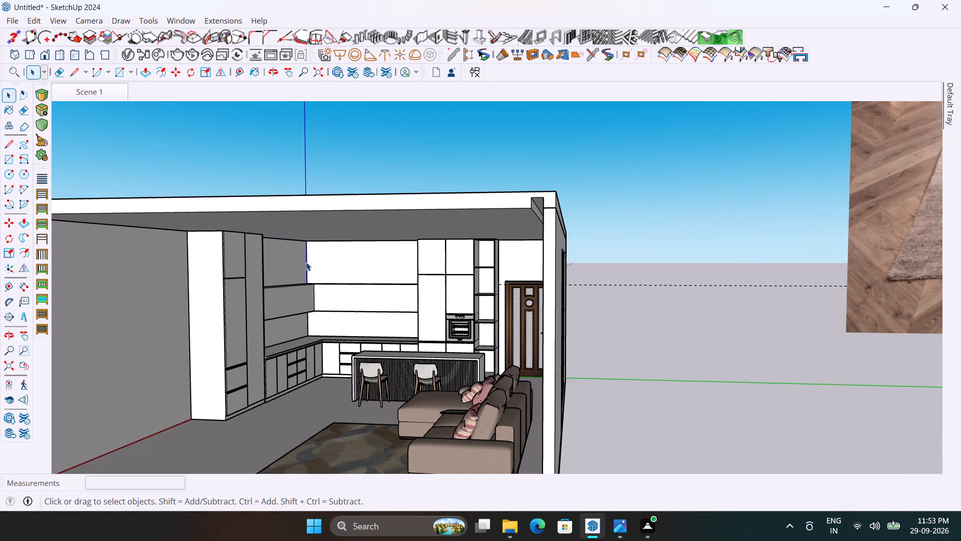
{"action": "scroll", "coordinate": [306, 262], "scroll_direction": "up", "scroll_amount": 6}
{"action": "key", "text": "r"}
{"action": "scroll", "coordinate": [311, 256], "scroll_direction": "up", "scroll_amount": 3}
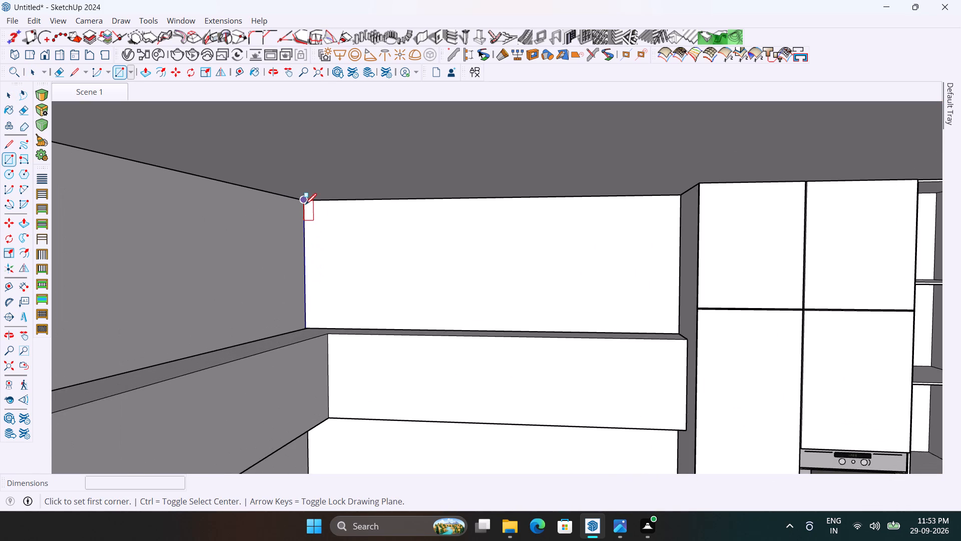
{"action": "left_click", "coordinate": [305, 204]}
{"action": "scroll", "coordinate": [442, 308], "scroll_direction": "up", "scroll_amount": 4}
{"action": "middle_click_drag", "start_coordinate": [443, 309], "coordinate": [516, 348]}
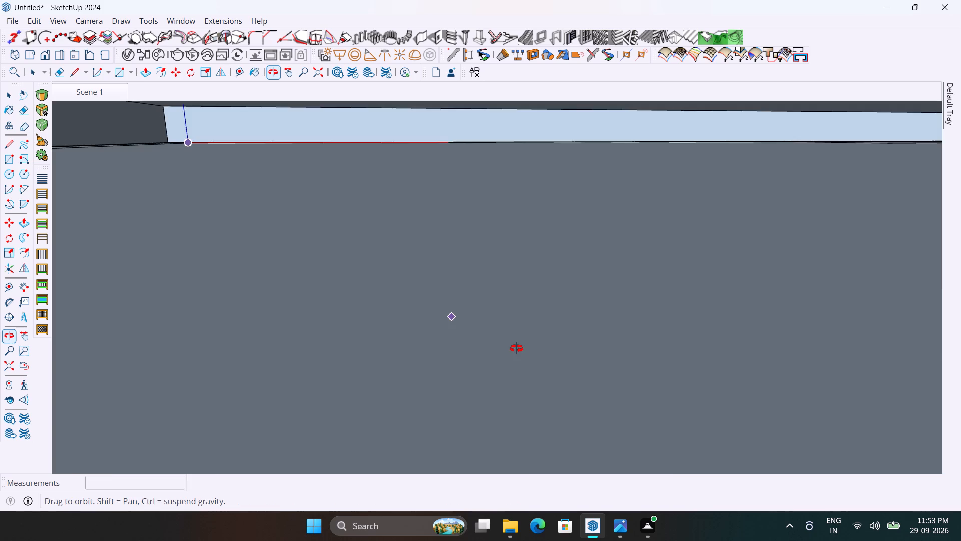
{"action": "middle_click_drag", "start_coordinate": [516, 348], "coordinate": [506, 336]}
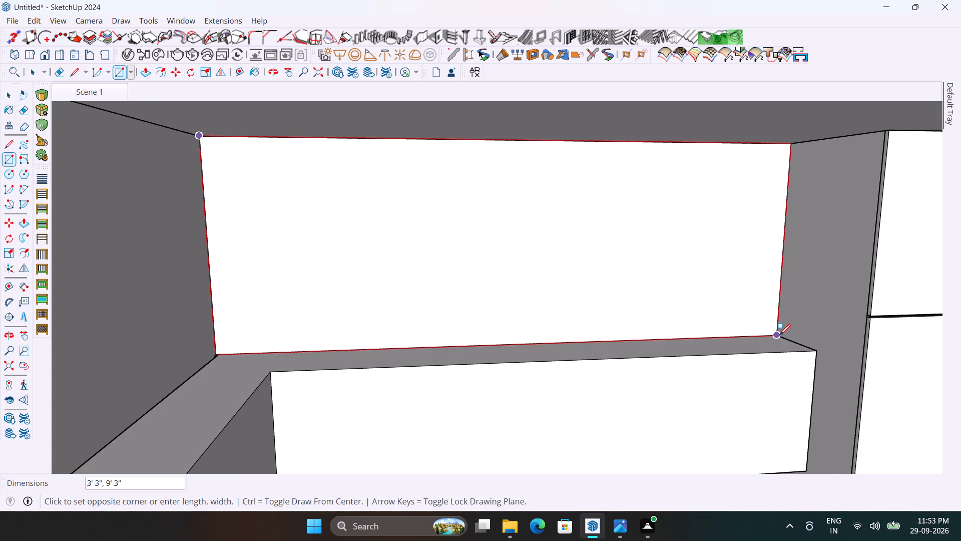
{"action": "left_click", "coordinate": [779, 335]}
Extrude the new ceiling-height rectangle 1' 6" out from the back wall.
{"action": "scroll", "coordinate": [713, 306], "scroll_direction": "down", "scroll_amount": 2}
{"action": "key", "text": "p"}
{"action": "left_click", "coordinate": [707, 292]}
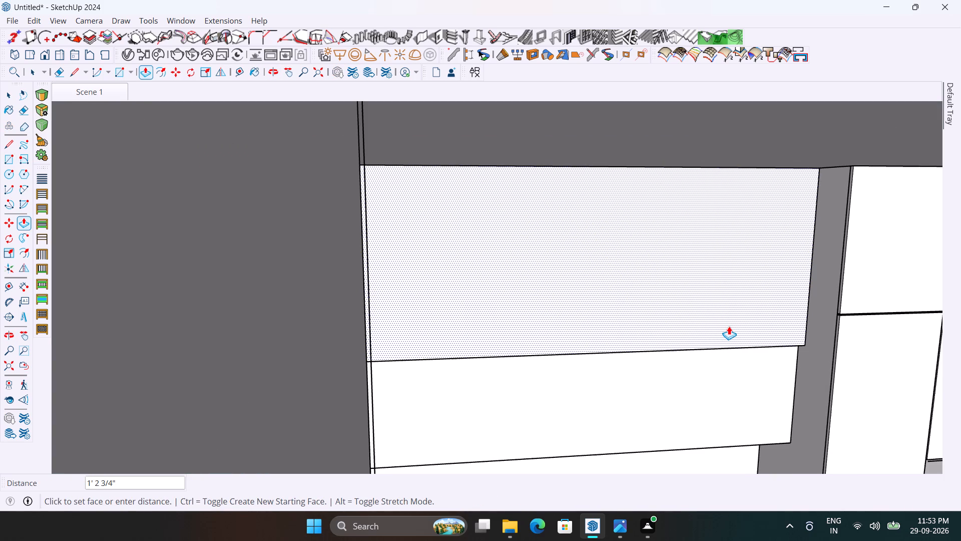
{"action": "type", "text": "18"}
{"action": "key", "text": "Return"}
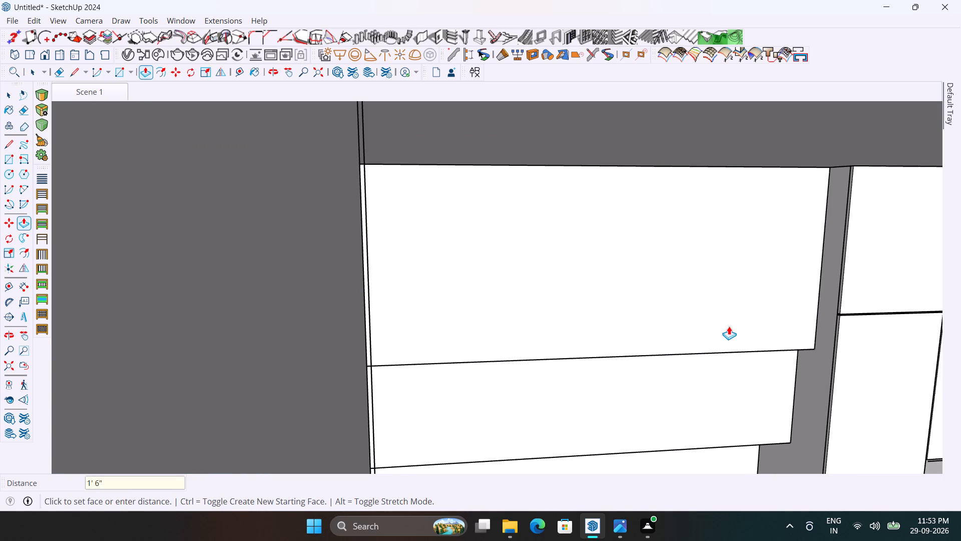
{"action": "scroll", "coordinate": [729, 326], "scroll_direction": "down", "scroll_amount": 6}
{"action": "key", "text": "space"}
{"action": "scroll", "coordinate": [631, 294], "scroll_direction": "down", "scroll_amount": 10}
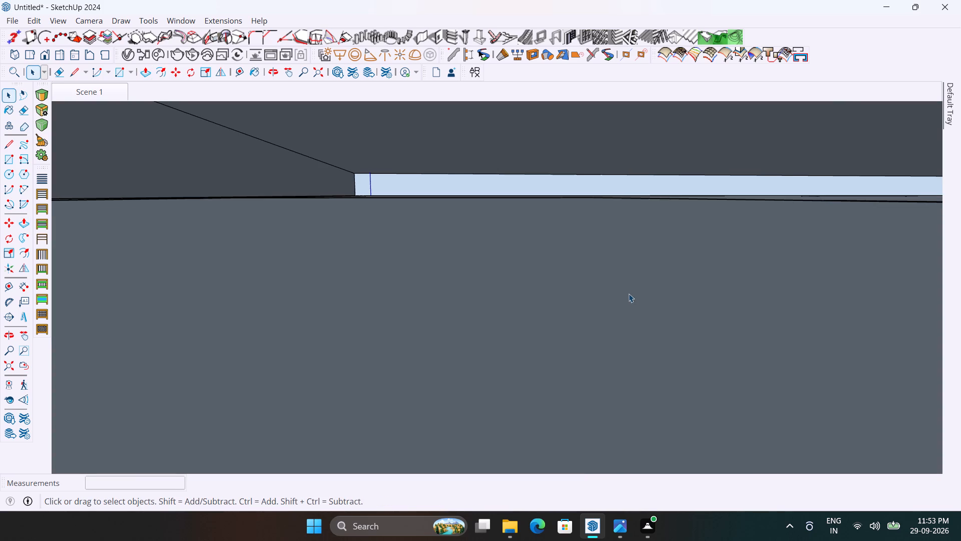
Copy the vertical corner edge of the new top volume's front face 18" along the face.
{"action": "left_click", "coordinate": [94, 99]}
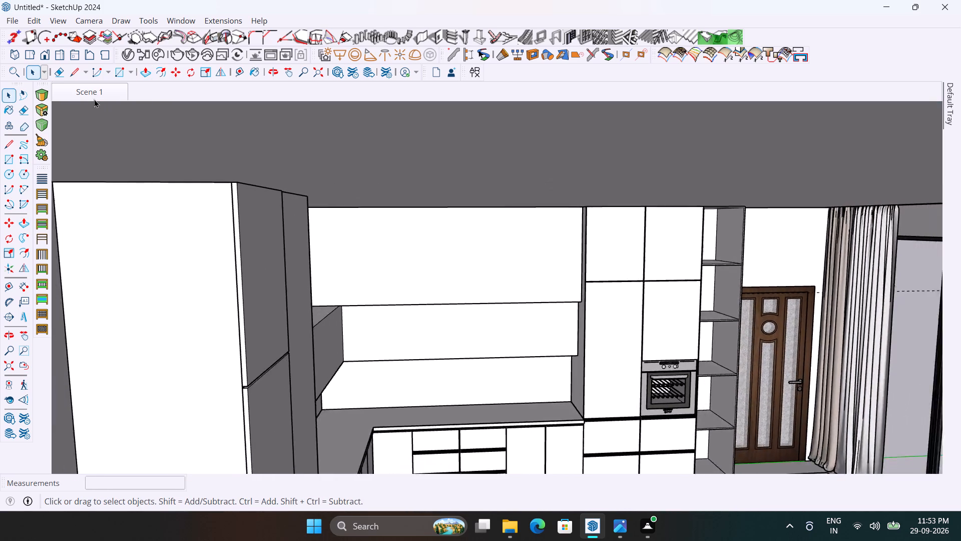
{"action": "middle_click_drag", "start_coordinate": [305, 266], "coordinate": [305, 267]}
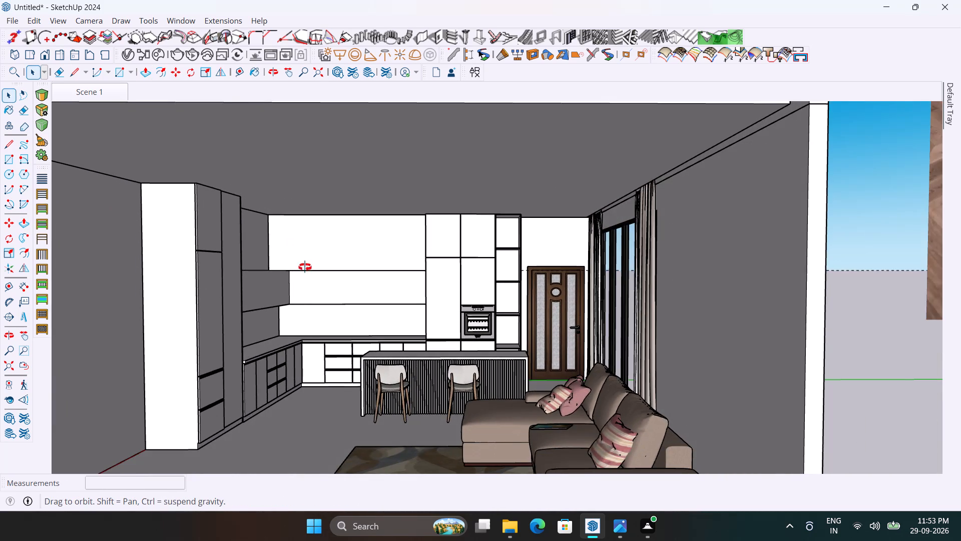
{"action": "middle_click_drag", "start_coordinate": [305, 267], "coordinate": [249, 272]}
{"action": "scroll", "coordinate": [243, 255], "scroll_direction": "up", "scroll_amount": 4}
{"action": "scroll", "coordinate": [312, 263], "scroll_direction": "up", "scroll_amount": 2}
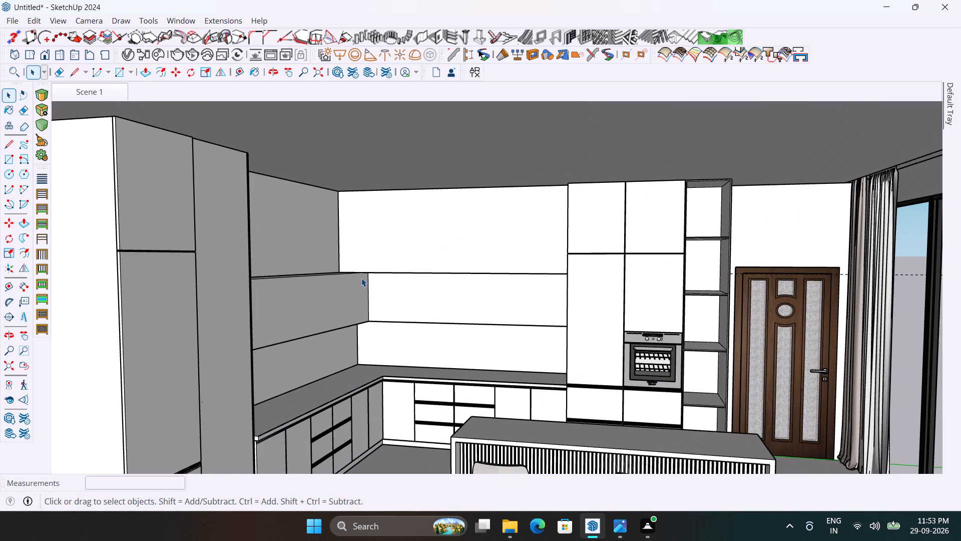
{"action": "middle_click_drag", "start_coordinate": [362, 279], "coordinate": [325, 281]}
{"action": "scroll", "coordinate": [371, 227], "scroll_direction": "up", "scroll_amount": 4}
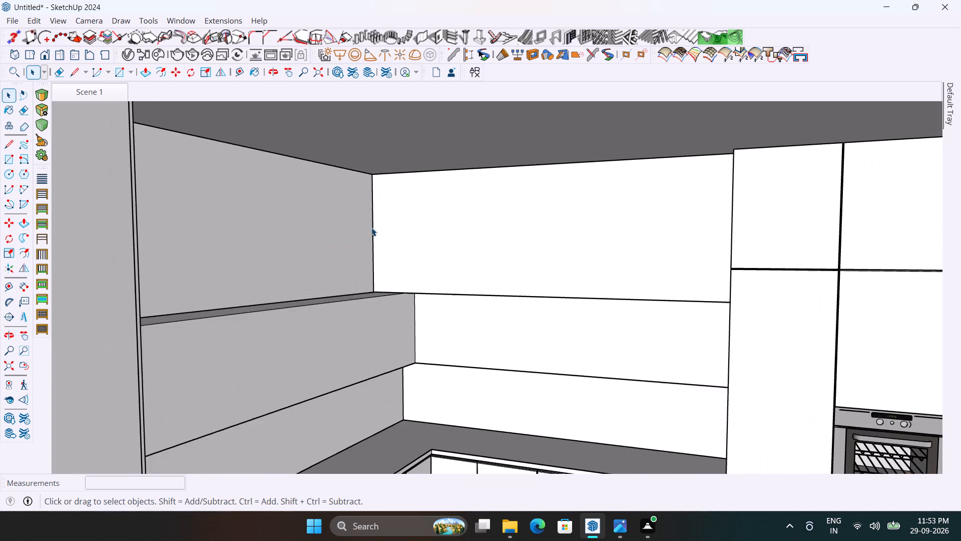
{"action": "scroll", "coordinate": [378, 265], "scroll_direction": "down", "scroll_amount": 2}
{"action": "middle_click", "coordinate": [390, 280]}
{"action": "scroll", "coordinate": [354, 240], "scroll_direction": "up", "scroll_amount": 3}
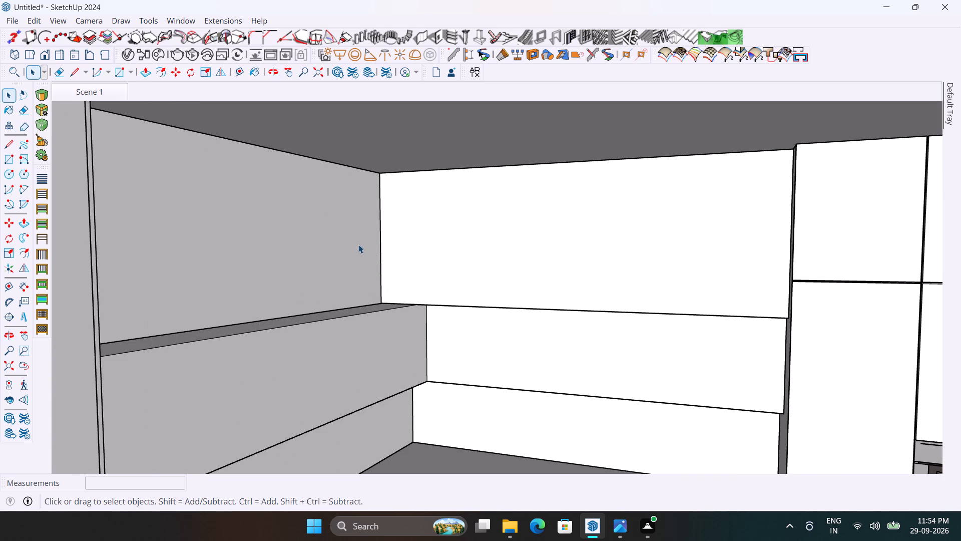
{"action": "key", "text": "m"}
{"action": "left_click", "coordinate": [380, 244], "text": "ctrl"}
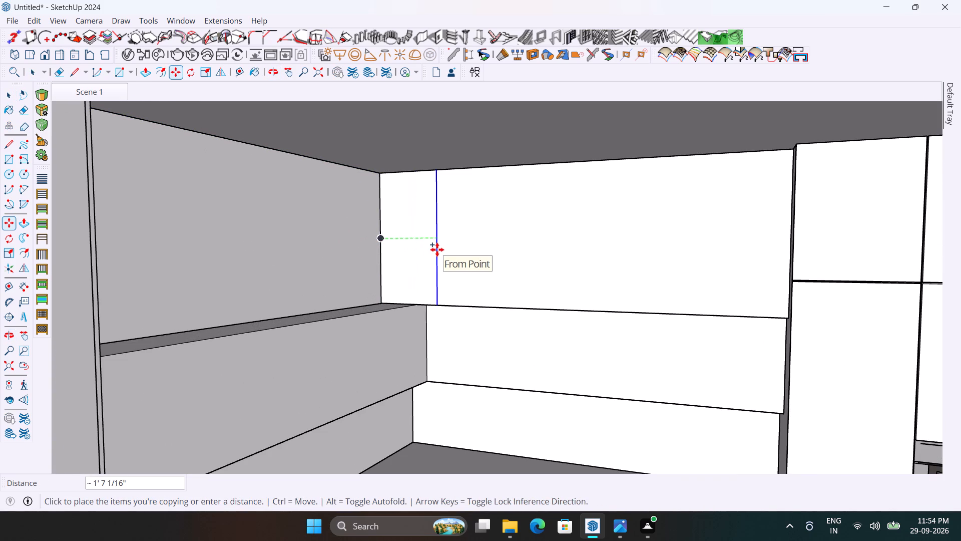
{"action": "type", "text": "18"}
{"action": "key", "text": "Return"}
Extrude the narrow corner strip of the top volume 8' 6" along the side wall to meet the tall cabinet.
{"action": "key", "text": "p"}
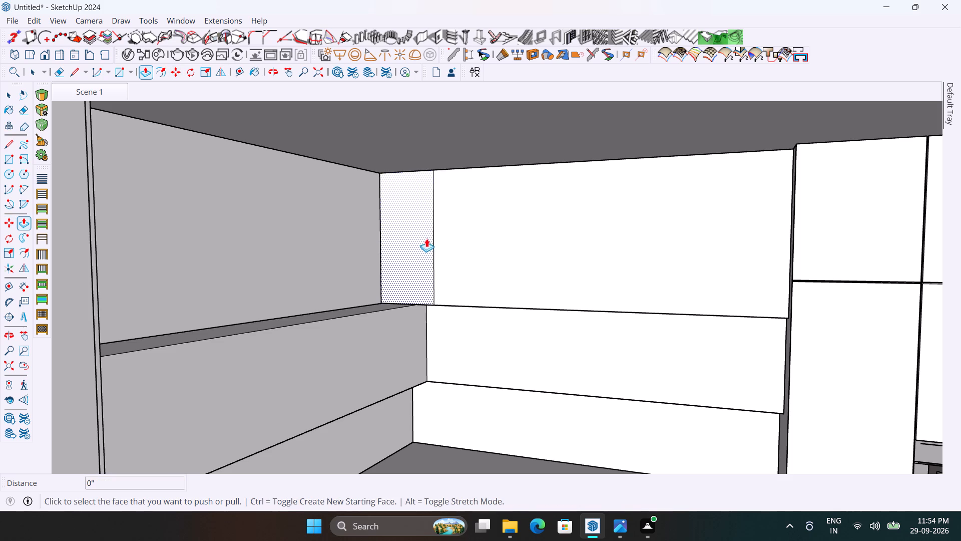
{"action": "middle_click_drag", "start_coordinate": [478, 315], "coordinate": [409, 260]}
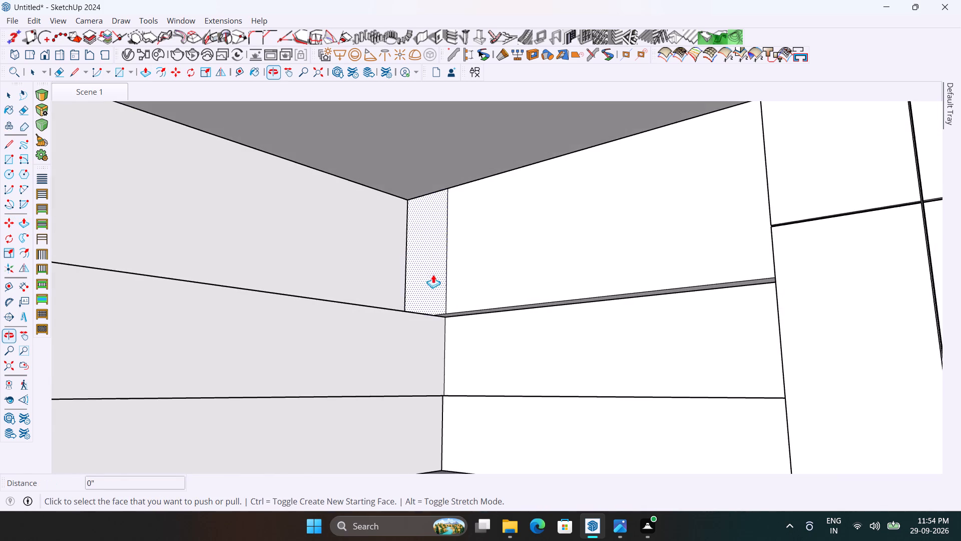
{"action": "scroll", "coordinate": [471, 287], "scroll_direction": "down", "scroll_amount": 3}
{"action": "left_click", "coordinate": [442, 285]}
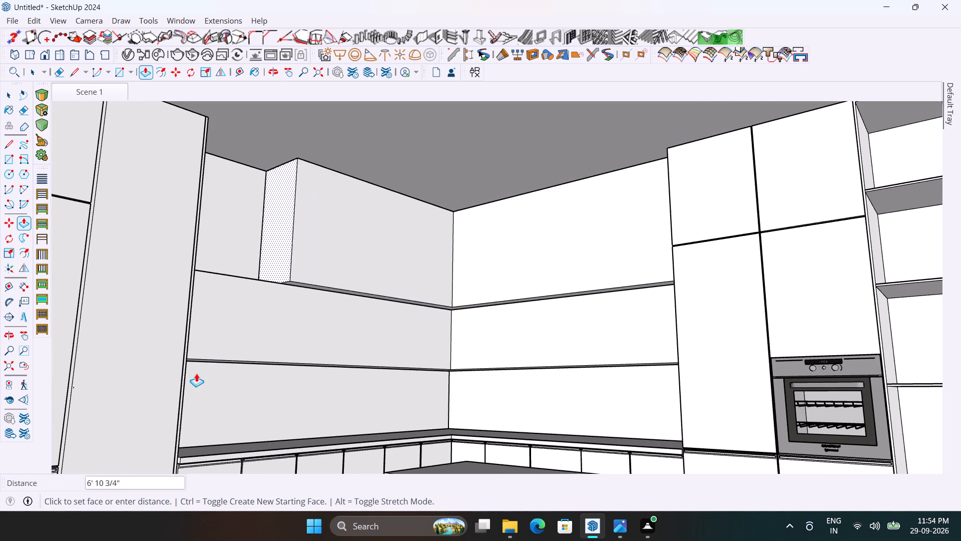
{"action": "scroll", "coordinate": [190, 364], "scroll_direction": "up", "scroll_amount": 1}
{"action": "middle_click_drag", "start_coordinate": [190, 364], "coordinate": [84, 369]}
{"action": "scroll", "coordinate": [174, 372], "scroll_direction": "up", "scroll_amount": 4}
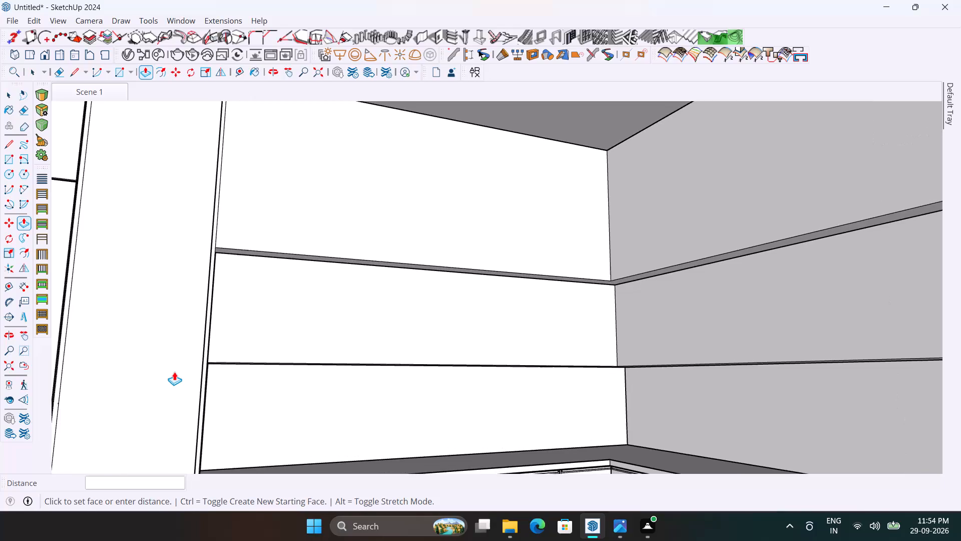
{"action": "left_click", "coordinate": [210, 358]}
{"action": "scroll", "coordinate": [362, 309], "scroll_direction": "down", "scroll_amount": 5}
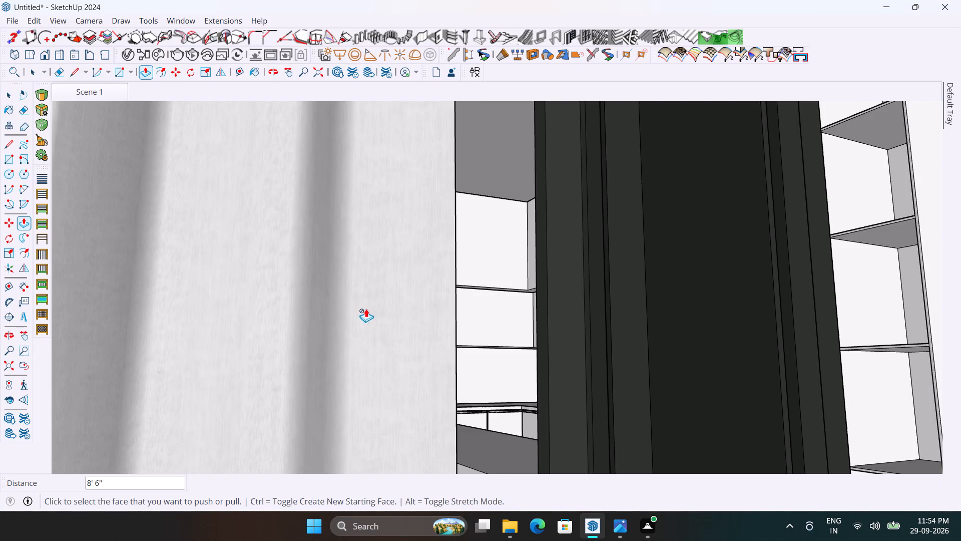
{"action": "key", "text": "space"}
Examine the stacked L-shaped upper volumes, including their inner corner, undersides and joins with the ceiling and tall cabinets.
{"action": "scroll", "coordinate": [519, 307], "scroll_direction": "down", "scroll_amount": 16}
{"action": "scroll", "coordinate": [466, 292], "scroll_direction": "down", "scroll_amount": 3}
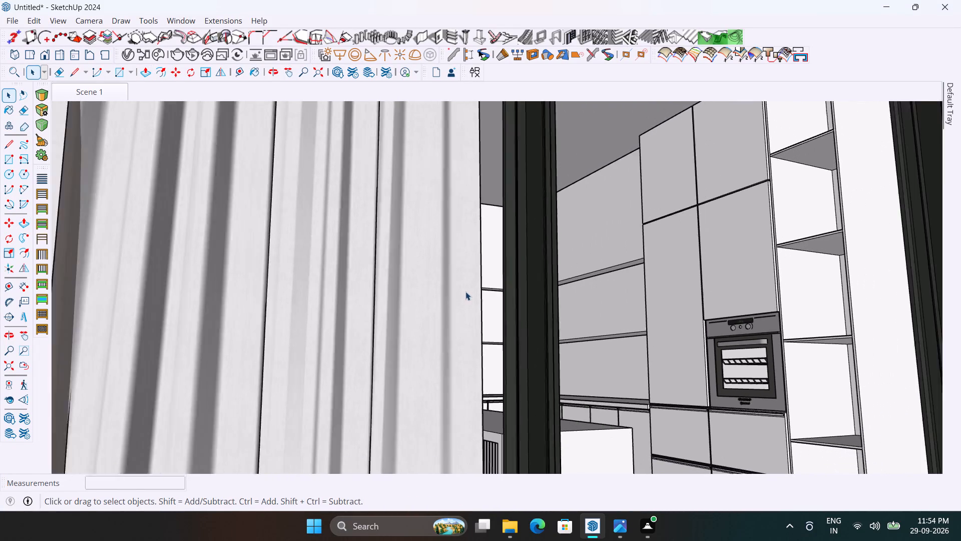
{"action": "scroll", "coordinate": [465, 292], "scroll_direction": "down", "scroll_amount": 20}
{"action": "scroll", "coordinate": [465, 292], "scroll_direction": "down", "scroll_amount": 4}
{"action": "middle_click_drag", "start_coordinate": [559, 277], "coordinate": [569, 282]}
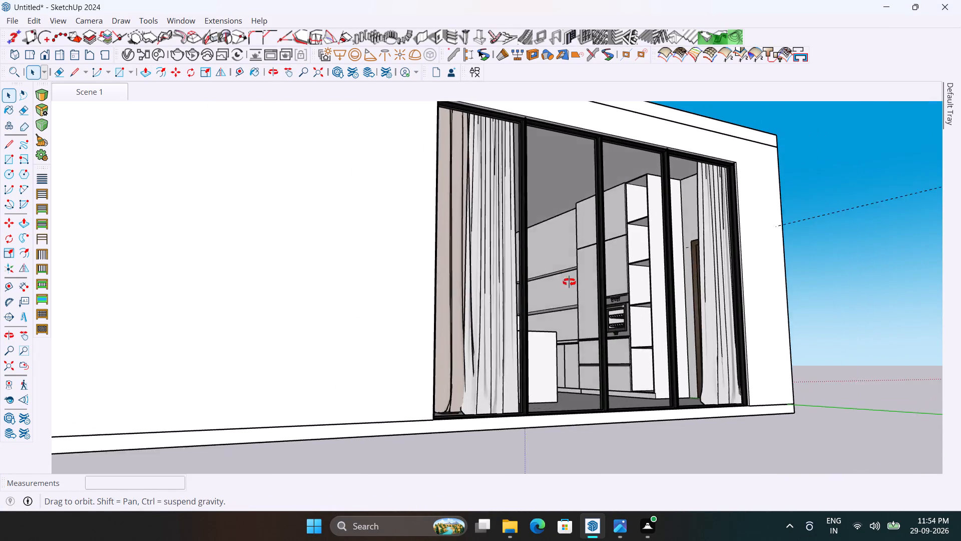
{"action": "middle_click_drag", "start_coordinate": [569, 282], "coordinate": [758, 303]}
{"action": "scroll", "coordinate": [768, 256], "scroll_direction": "down", "scroll_amount": 3}
{"action": "scroll", "coordinate": [588, 264], "scroll_direction": "up", "scroll_amount": 4}
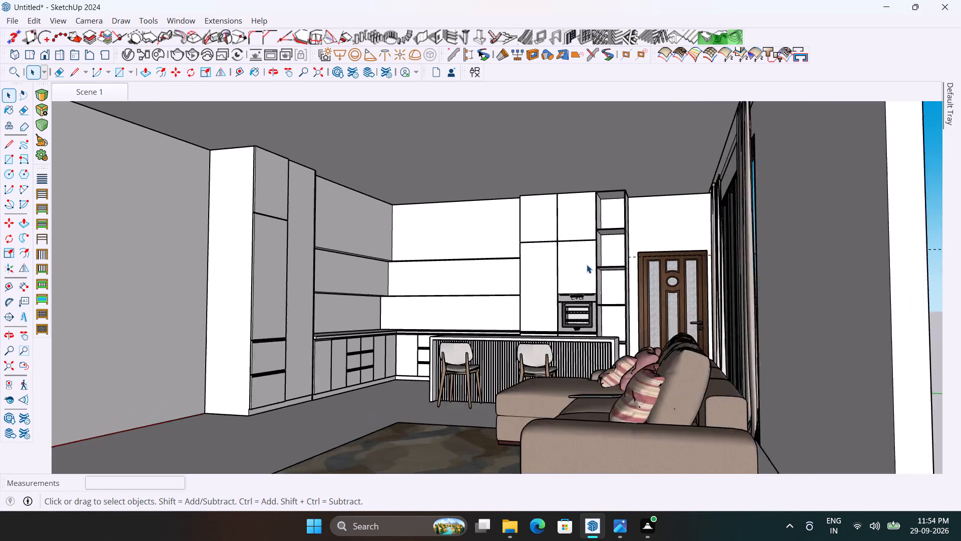
{"action": "scroll", "coordinate": [587, 264], "scroll_direction": "down", "scroll_amount": 1}
{"action": "middle_click_drag", "start_coordinate": [587, 264], "coordinate": [590, 323]}
{"action": "scroll", "coordinate": [455, 286], "scroll_direction": "up", "scroll_amount": 5}
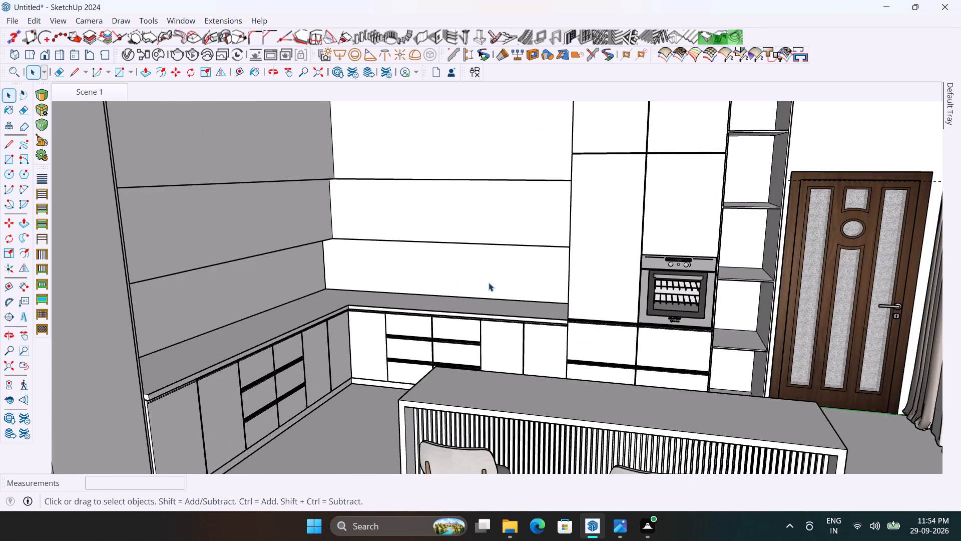
{"action": "middle_click_drag", "start_coordinate": [489, 283], "coordinate": [454, 234]}
{"action": "scroll", "coordinate": [454, 255], "scroll_direction": "up", "scroll_amount": 4}
{"action": "middle_click_drag", "start_coordinate": [469, 273], "coordinate": [488, 249]}
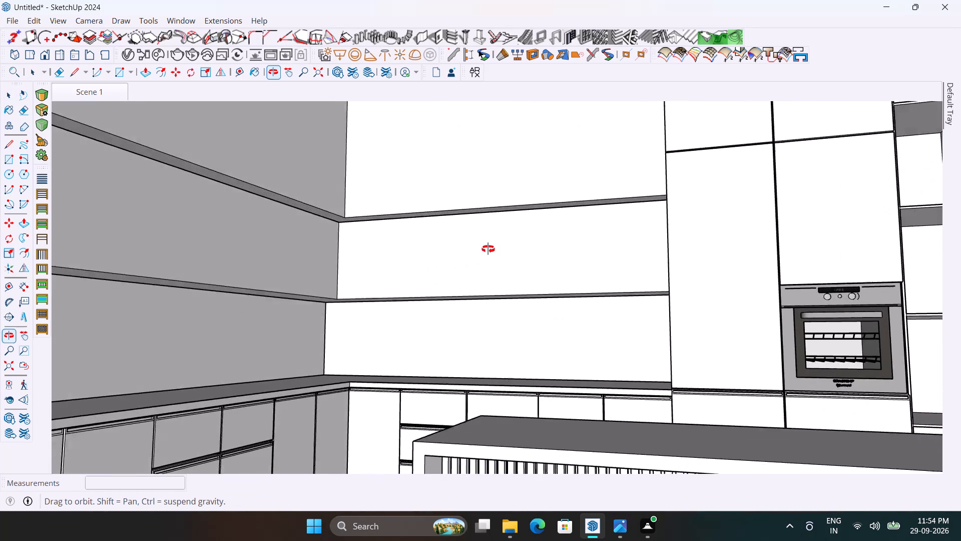
{"action": "middle_click_drag", "start_coordinate": [488, 249], "coordinate": [478, 283]}
{"action": "scroll", "coordinate": [563, 310], "scroll_direction": "down", "scroll_amount": 3}
{"action": "middle_click_drag", "start_coordinate": [558, 305], "coordinate": [580, 321]}
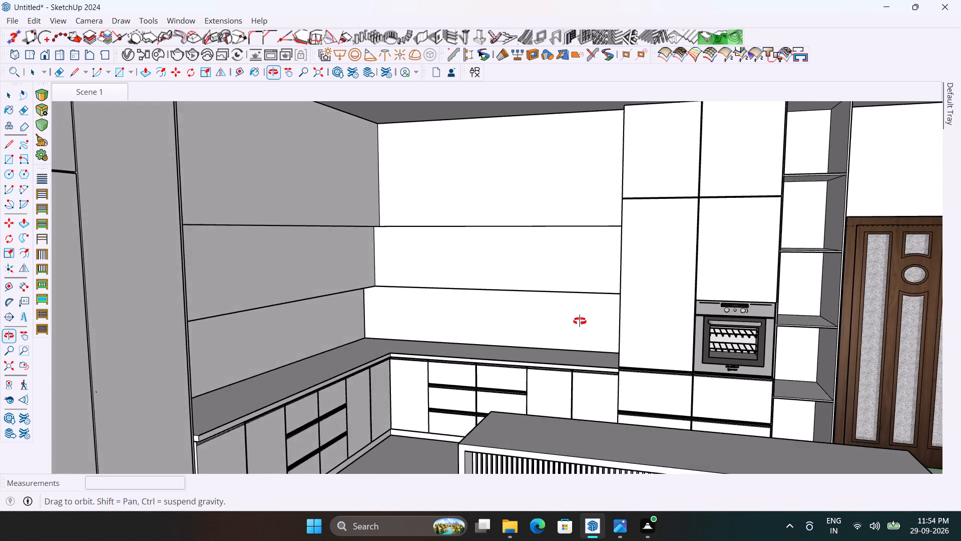
{"action": "middle_click_drag", "start_coordinate": [580, 321], "coordinate": [588, 324]}
{"action": "scroll", "coordinate": [441, 241], "scroll_direction": "up", "scroll_amount": 3}
{"action": "middle_click_drag", "start_coordinate": [460, 264], "coordinate": [498, 190]}
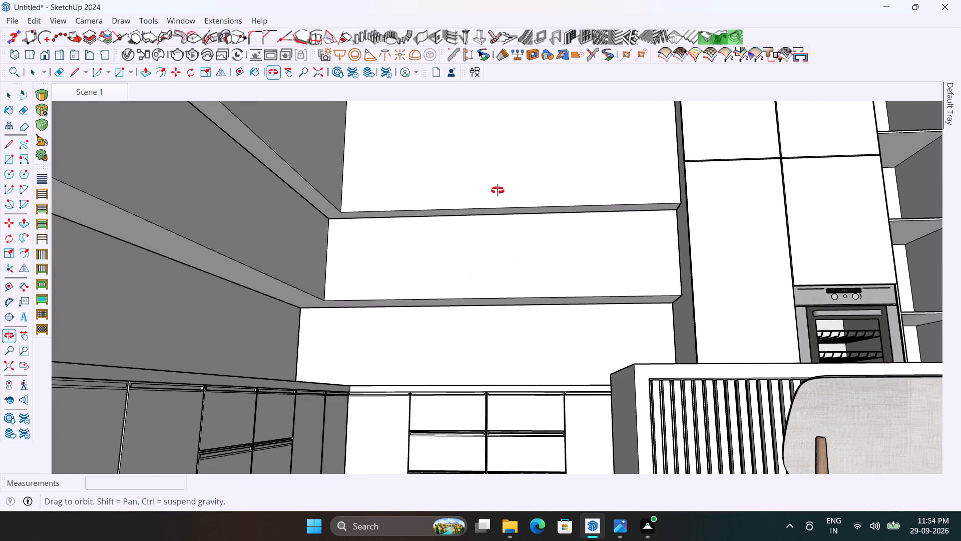
{"action": "middle_click_drag", "start_coordinate": [498, 190], "coordinate": [519, 224]}
{"action": "scroll", "coordinate": [519, 224], "scroll_direction": "down", "scroll_amount": 2}
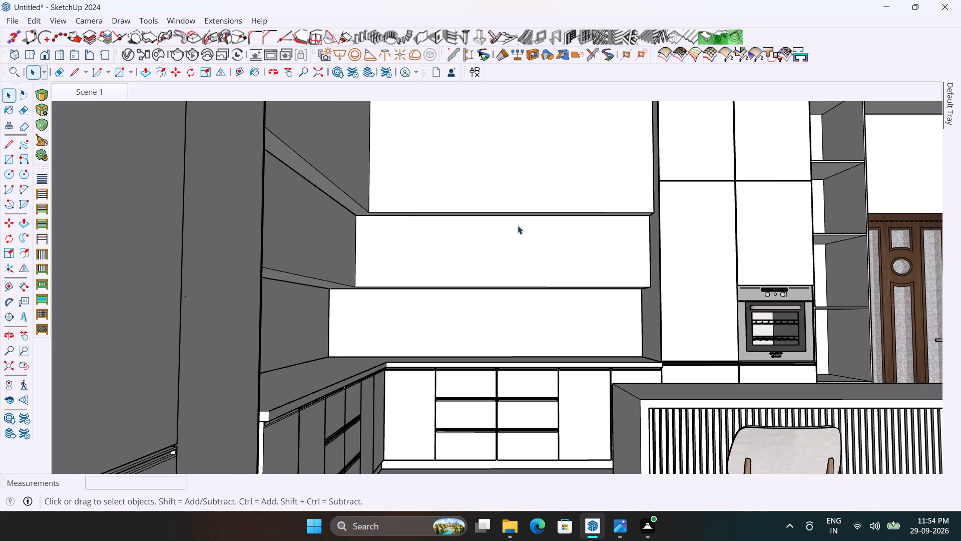
{"action": "middle_click_drag", "start_coordinate": [511, 229], "coordinate": [430, 282]}
{"action": "scroll", "coordinate": [451, 317], "scroll_direction": "down", "scroll_amount": 3}
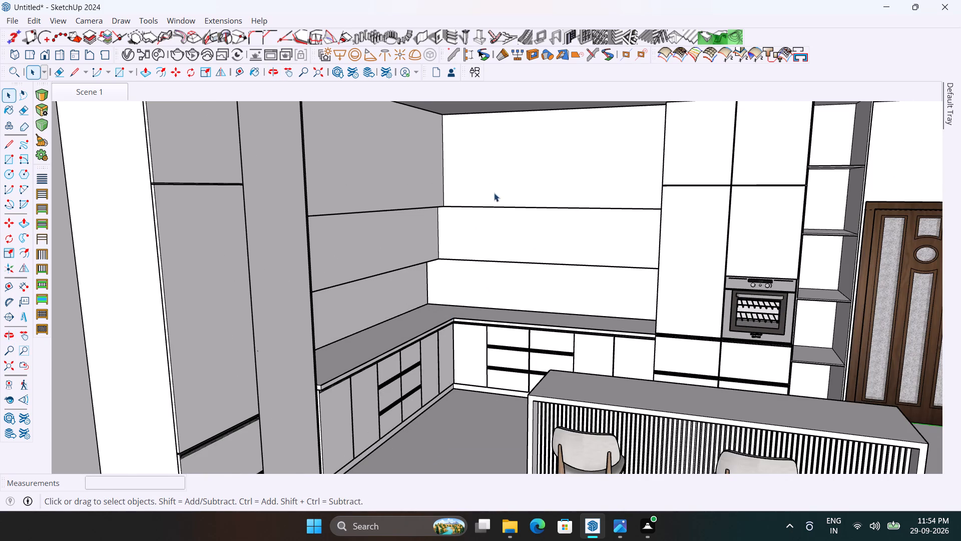
{"action": "middle_click_drag", "start_coordinate": [494, 193], "coordinate": [467, 209]}
{"action": "scroll", "coordinate": [448, 310], "scroll_direction": "down", "scroll_amount": 2}
{"action": "scroll", "coordinate": [499, 207], "scroll_direction": "up", "scroll_amount": 3}
{"action": "scroll", "coordinate": [494, 225], "scroll_direction": "down", "scroll_amount": 4}
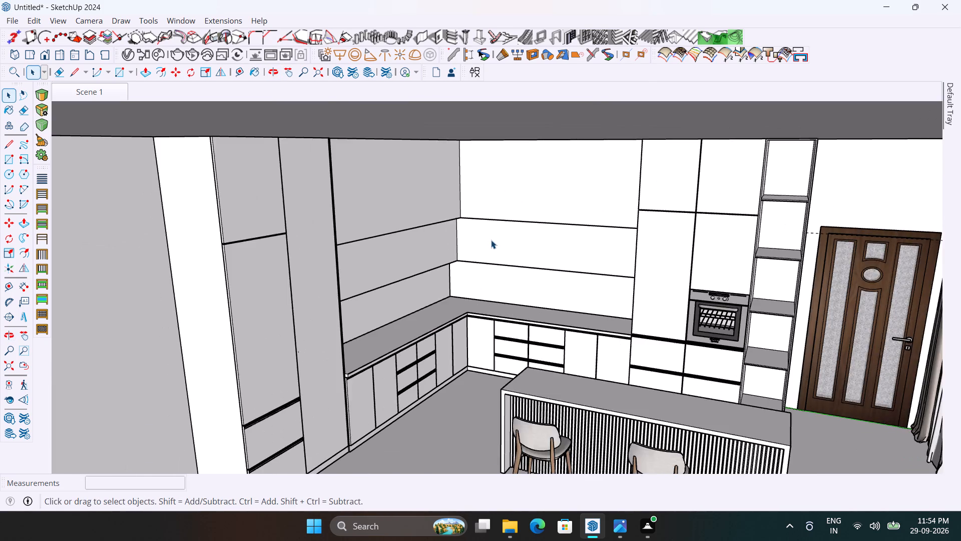
{"action": "scroll", "coordinate": [491, 240], "scroll_direction": "down", "scroll_amount": 1}
{"action": "middle_click_drag", "start_coordinate": [491, 240], "coordinate": [490, 224]}
{"action": "scroll", "coordinate": [538, 241], "scroll_direction": "down", "scroll_amount": 6}
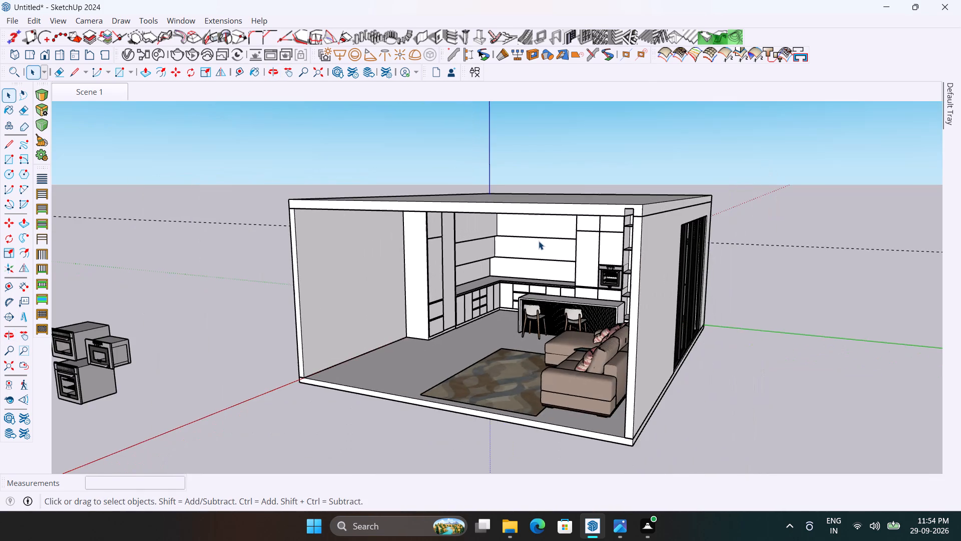
{"action": "scroll", "coordinate": [530, 242], "scroll_direction": "up", "scroll_amount": 8}
{"action": "middle_click_drag", "start_coordinate": [548, 233], "coordinate": [551, 189]}
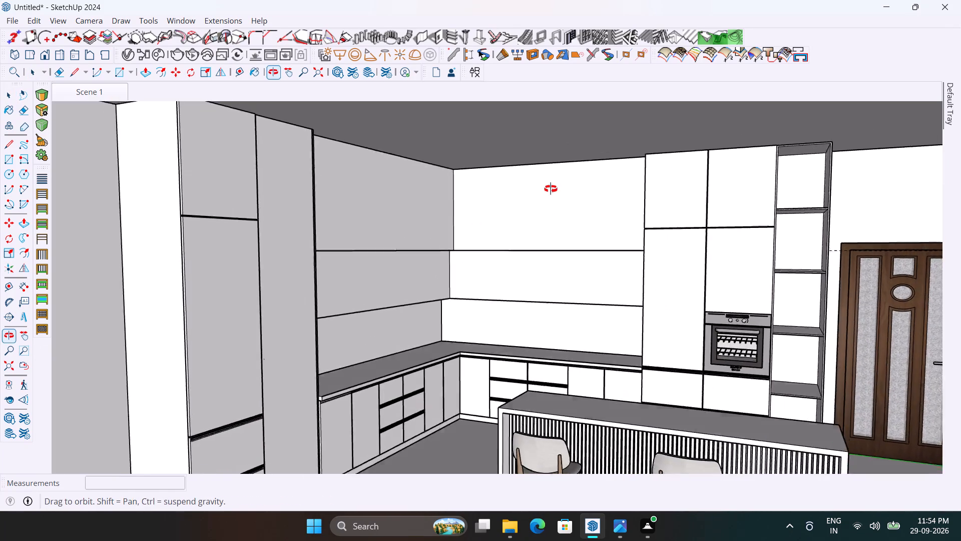
{"action": "middle_click_drag", "start_coordinate": [551, 189], "coordinate": [548, 169]}
{"action": "scroll", "coordinate": [539, 216], "scroll_direction": "up", "scroll_amount": 3}
{"action": "middle_click_drag", "start_coordinate": [540, 221], "coordinate": [577, 249]}
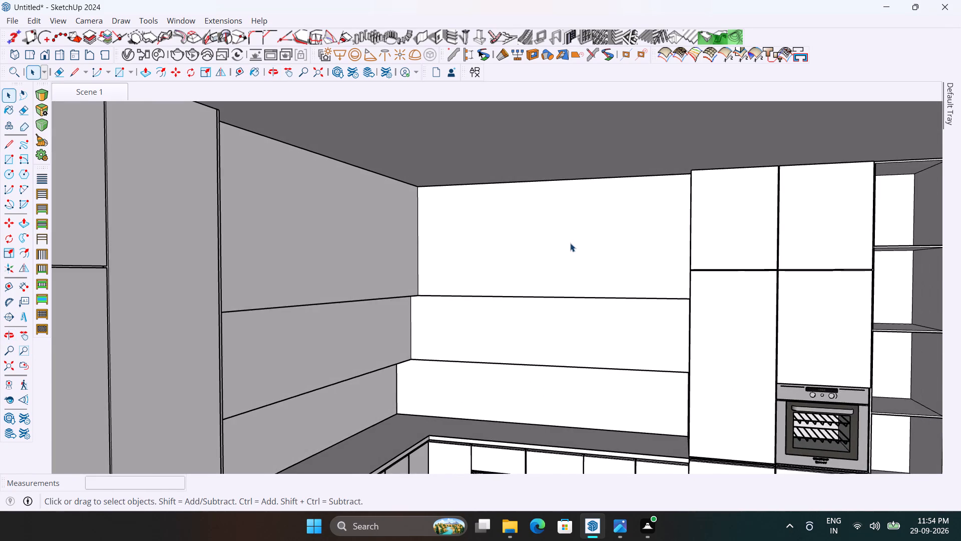
{"action": "scroll", "coordinate": [570, 243], "scroll_direction": "up", "scroll_amount": 1}
{"action": "middle_click_drag", "start_coordinate": [563, 248], "coordinate": [482, 151]}
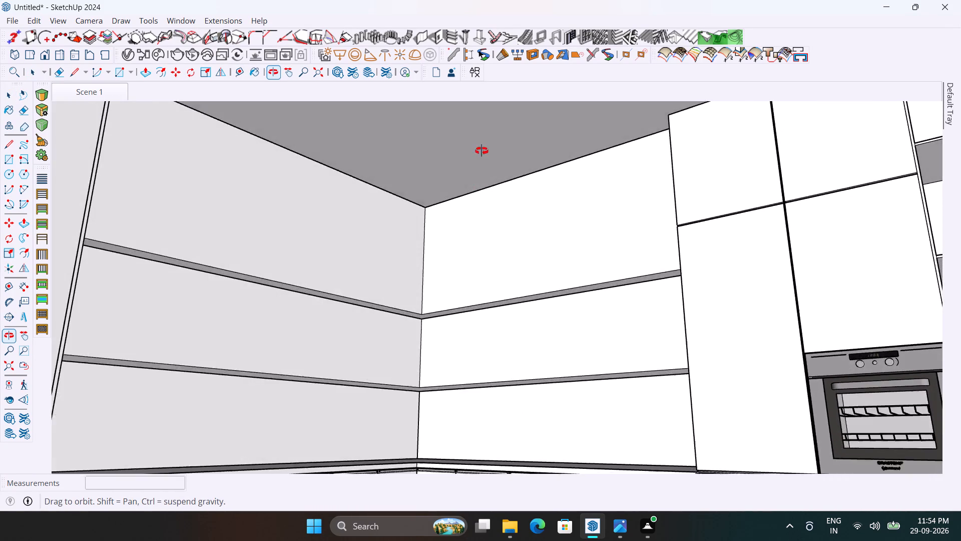
{"action": "middle_click_drag", "start_coordinate": [482, 151], "coordinate": [468, 204]}
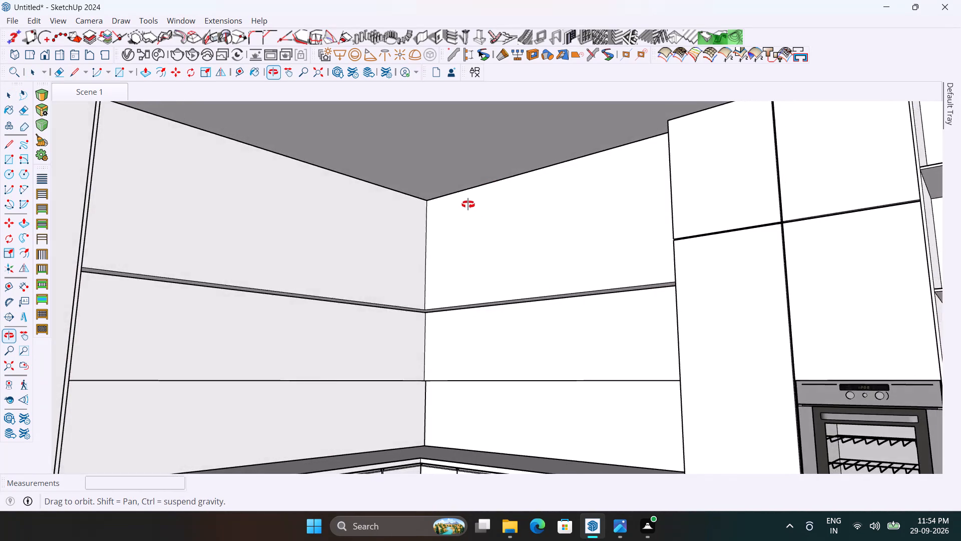
{"action": "middle_click_drag", "start_coordinate": [468, 204], "coordinate": [490, 269]}
{"action": "scroll", "coordinate": [401, 312], "scroll_direction": "down", "scroll_amount": 2}
{"action": "middle_click_drag", "start_coordinate": [435, 272], "coordinate": [475, 270]}
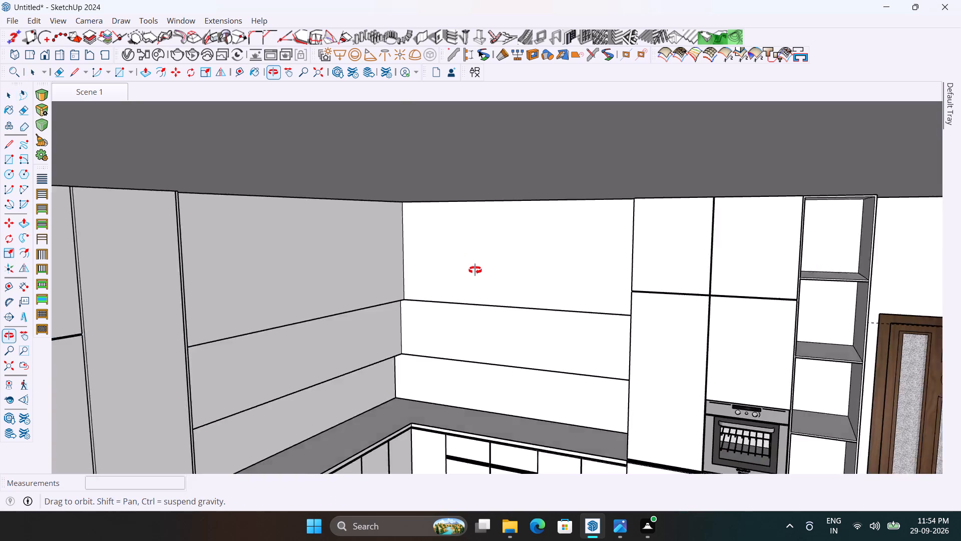
{"action": "middle_click_drag", "start_coordinate": [475, 270], "coordinate": [524, 254]}
{"action": "scroll", "coordinate": [425, 198], "scroll_direction": "up", "scroll_amount": 3}
{"action": "middle_click_drag", "start_coordinate": [426, 219], "coordinate": [484, 239]}
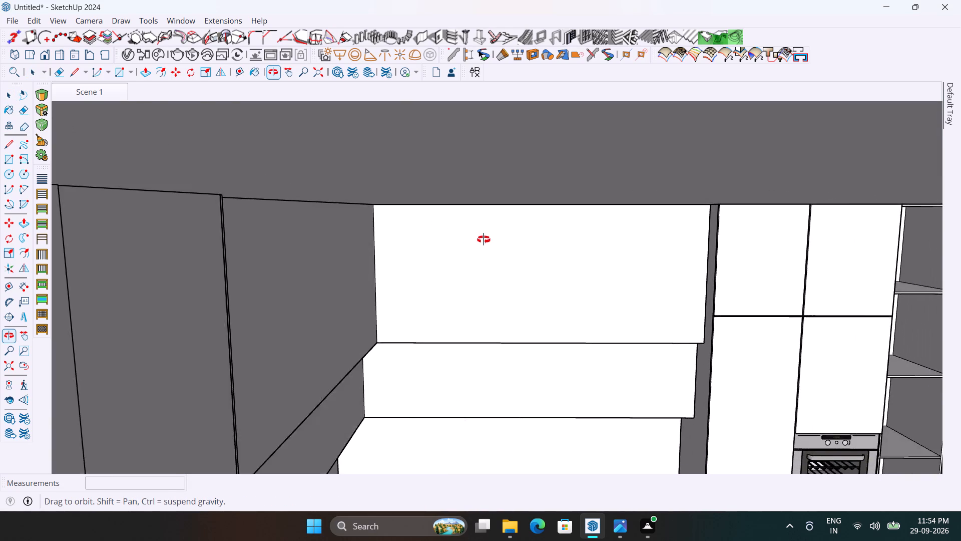
Make the whole ceiling-height L-shaped top volume a group and open it for editing.
{"action": "middle_click_drag", "start_coordinate": [484, 239], "coordinate": [491, 207]}
{"action": "middle_click_drag", "start_coordinate": [516, 231], "coordinate": [509, 232]}
{"action": "scroll", "coordinate": [645, 266], "scroll_direction": "up", "scroll_amount": 3}
{"action": "triple_click", "coordinate": [645, 266]}
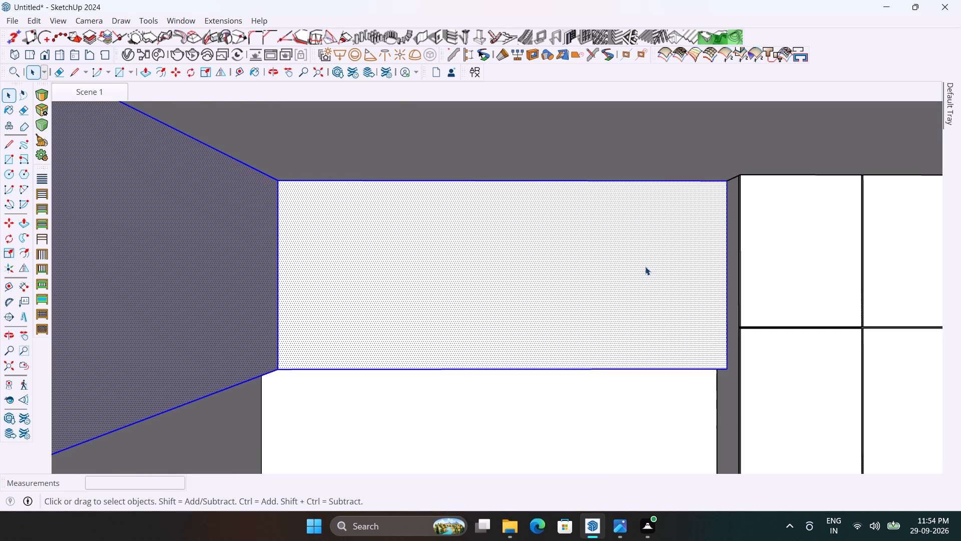
{"action": "right_click", "coordinate": [645, 266]}
{"action": "left_click", "coordinate": [678, 125]}
{"action": "scroll", "coordinate": [724, 289], "scroll_direction": "up", "scroll_amount": 2}
{"action": "double_click", "coordinate": [701, 286]}
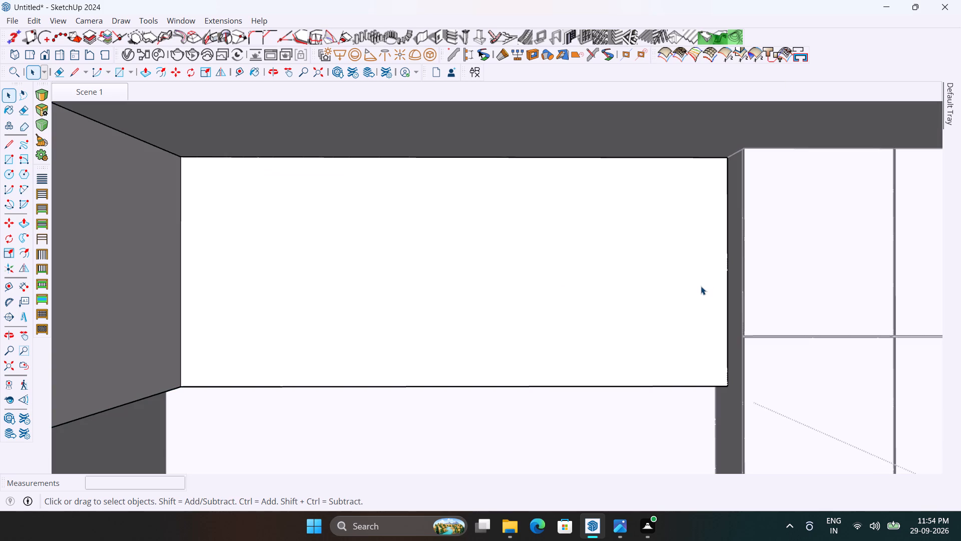
Offset the outline of the back run's front face 1" inward on the top volume.
{"action": "key", "text": "m"}
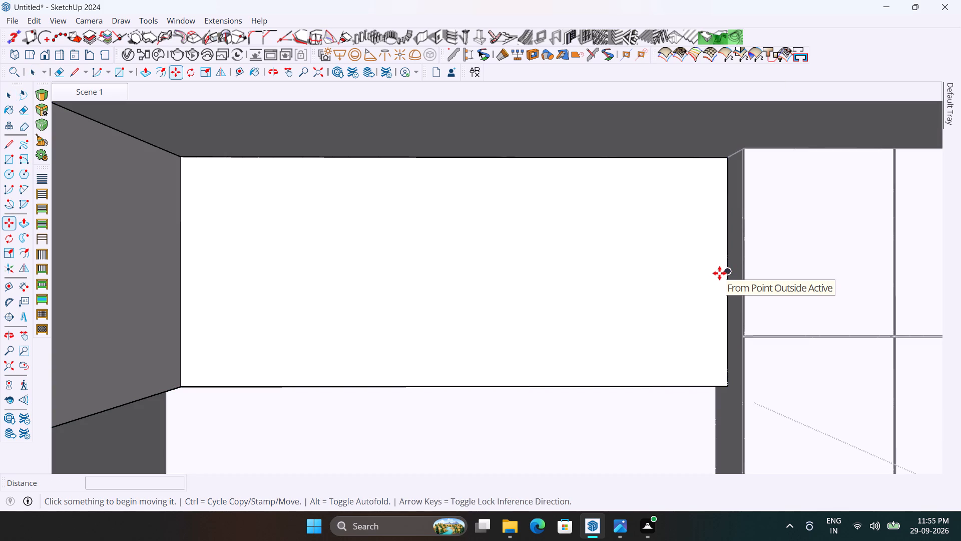
{"action": "key", "text": "f"}
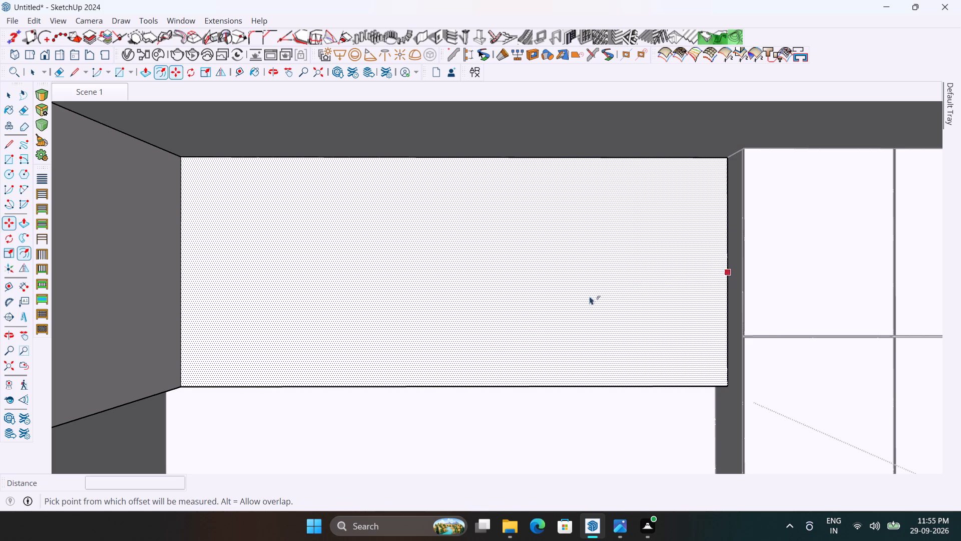
{"action": "left_click", "coordinate": [485, 350]}
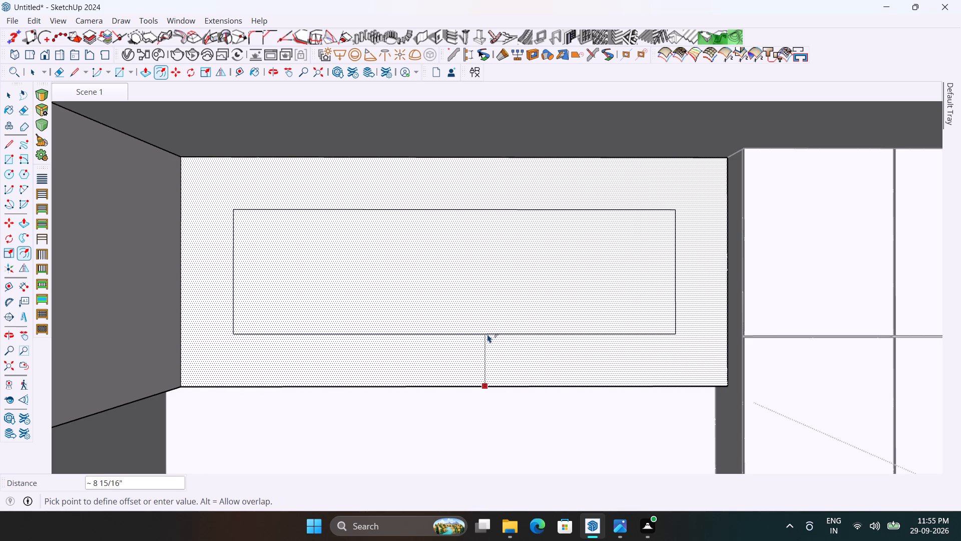
{"action": "key", "text": "1"}
{"action": "key", "text": "Return"}
{"action": "scroll", "coordinate": [488, 334], "scroll_direction": "down", "scroll_amount": 2}
{"action": "middle_click_drag", "start_coordinate": [488, 334], "coordinate": [412, 349]}
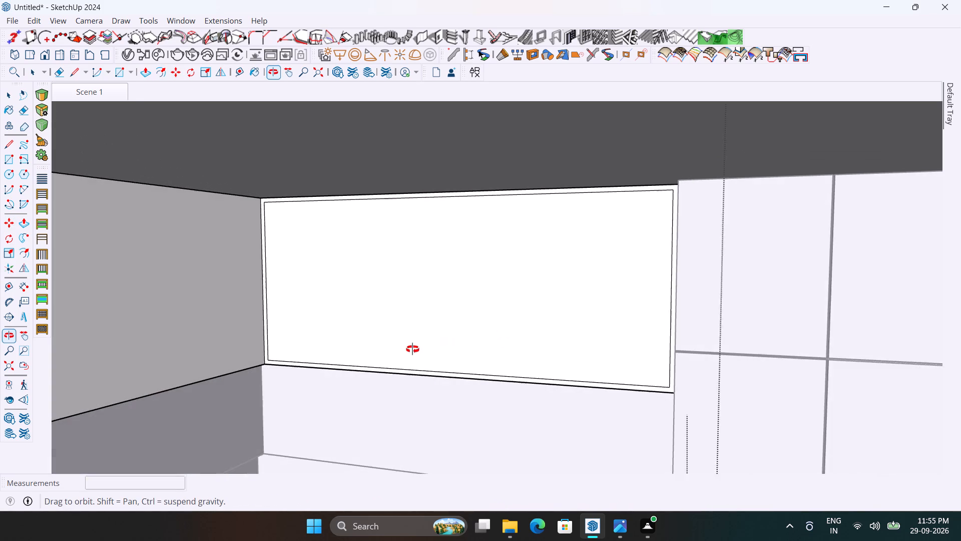
{"action": "middle_click_drag", "start_coordinate": [412, 349], "coordinate": [409, 350]}
{"action": "scroll", "coordinate": [167, 385], "scroll_direction": "up", "scroll_amount": 1}
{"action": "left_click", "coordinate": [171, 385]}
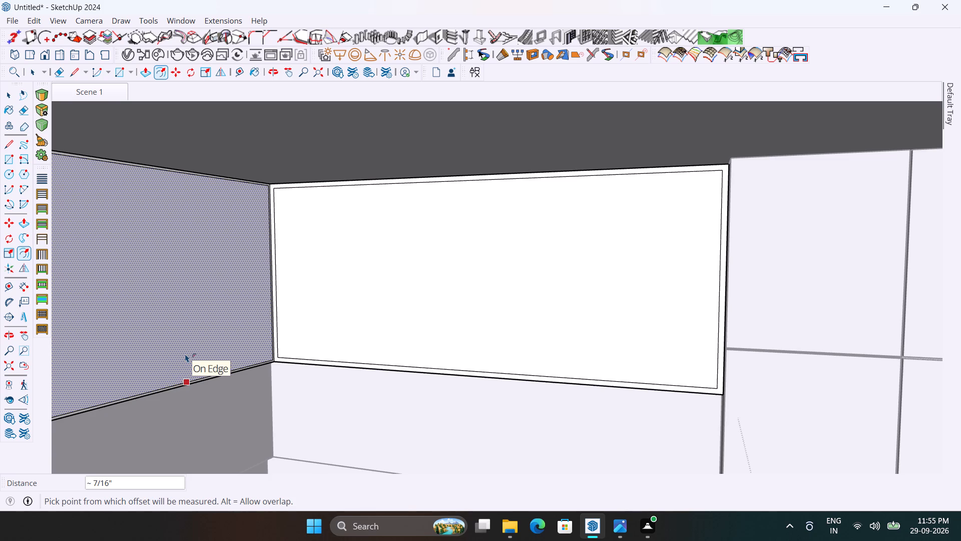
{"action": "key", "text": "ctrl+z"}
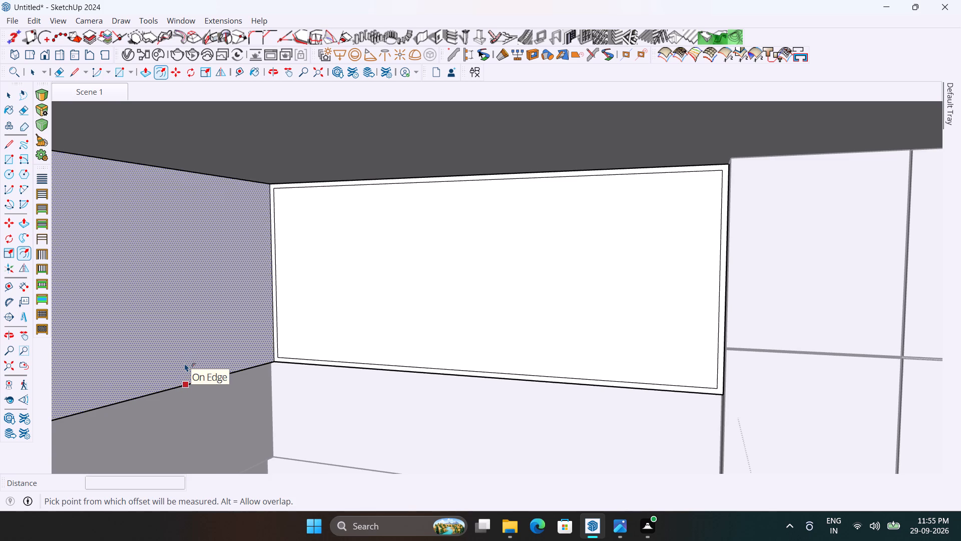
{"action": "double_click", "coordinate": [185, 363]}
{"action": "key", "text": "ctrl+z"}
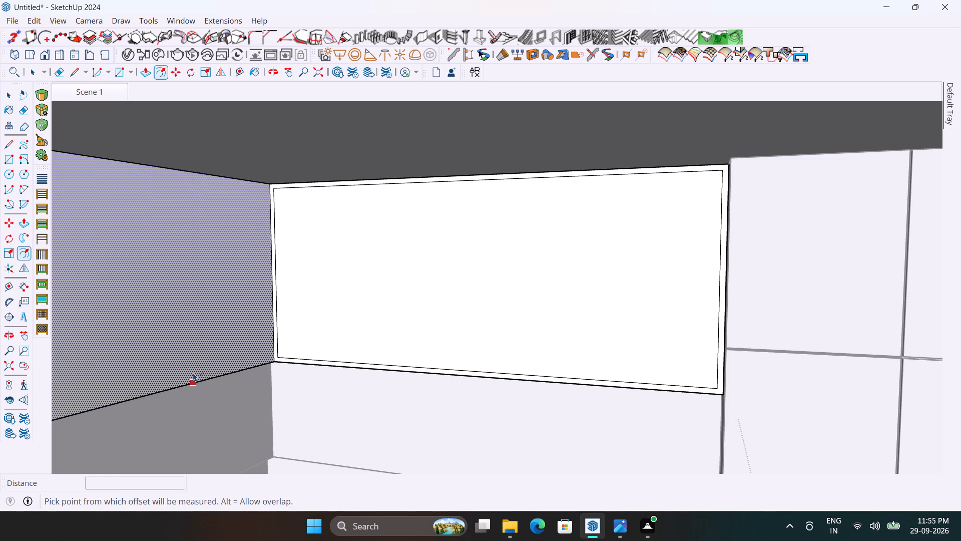
Offset the outline of the side run's front face 1" inward.
{"action": "left_click", "coordinate": [193, 374]}
{"action": "key", "text": "1"}
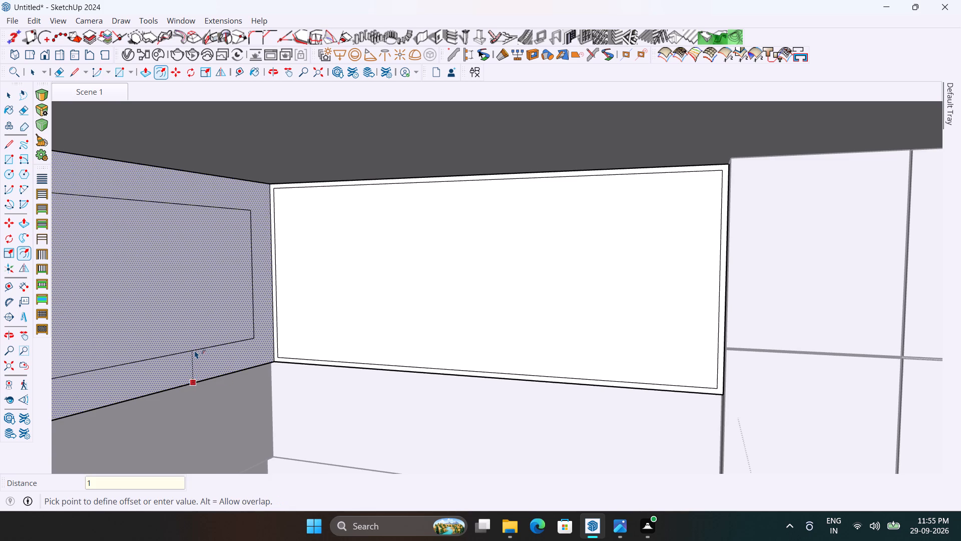
{"action": "key", "text": "Return"}
Recess the inset panels of both the back run and the side run 17.5" to hollow out the top cabinets.
{"action": "scroll", "coordinate": [345, 292], "scroll_direction": "down", "scroll_amount": 4}
{"action": "middle_click_drag", "start_coordinate": [344, 292], "coordinate": [425, 291]}
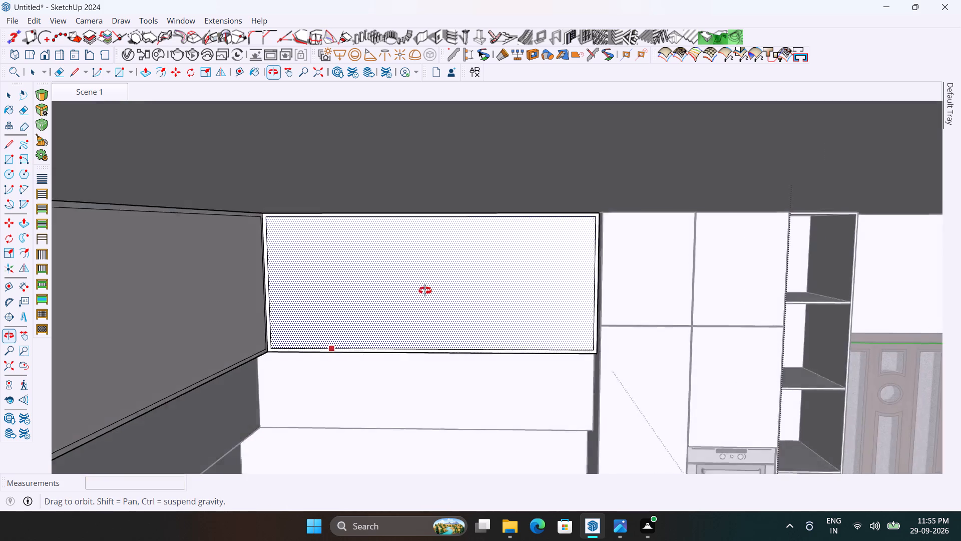
{"action": "middle_click_drag", "start_coordinate": [425, 291], "coordinate": [406, 275]}
{"action": "scroll", "coordinate": [419, 270], "scroll_direction": "down", "scroll_amount": 2}
{"action": "key", "text": "space"}
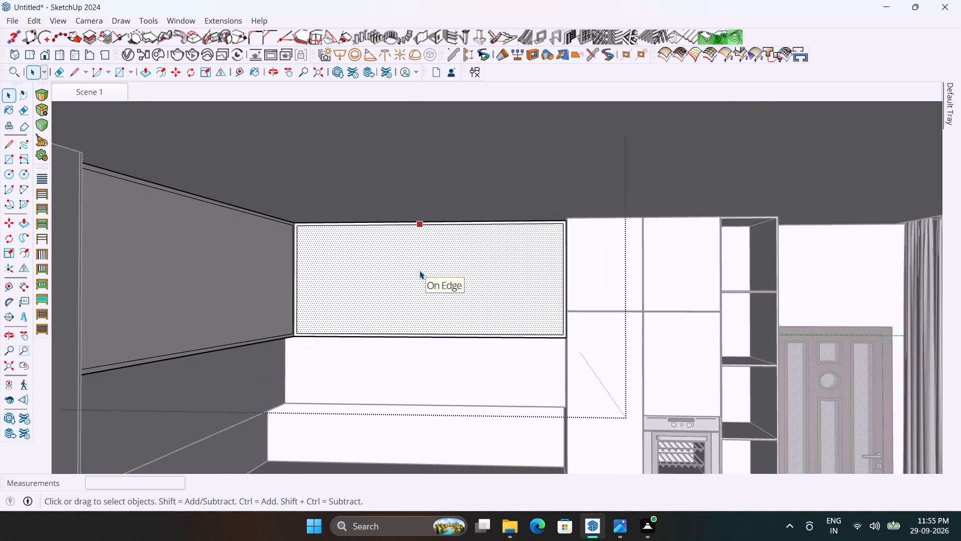
{"action": "scroll", "coordinate": [419, 270], "scroll_direction": "down", "scroll_amount": 2}
{"action": "middle_click_drag", "start_coordinate": [419, 270], "coordinate": [418, 286]}
{"action": "scroll", "coordinate": [416, 278], "scroll_direction": "up", "scroll_amount": 3}
{"action": "middle_click_drag", "start_coordinate": [421, 273], "coordinate": [408, 270]}
{"action": "middle_click_drag", "start_coordinate": [409, 267], "coordinate": [394, 272]}
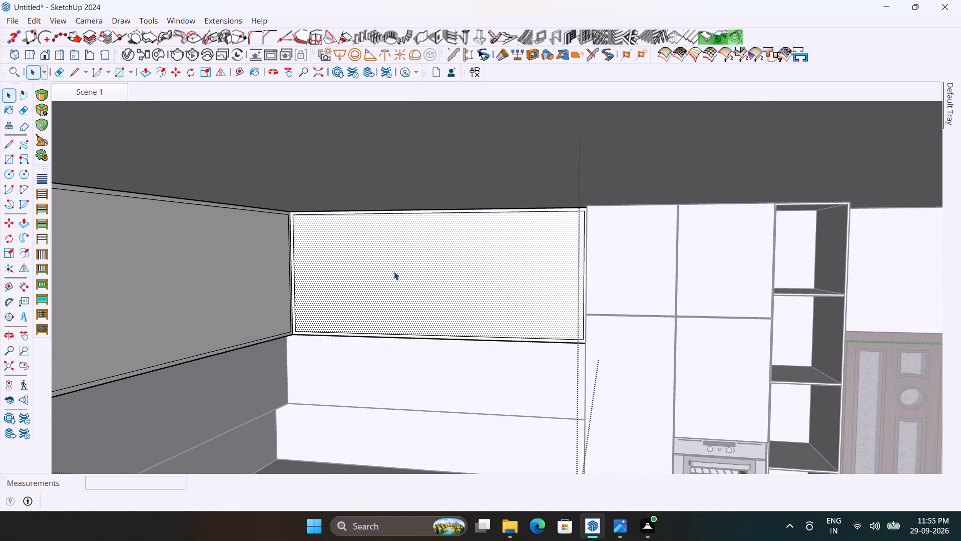
{"action": "middle_click_drag", "start_coordinate": [389, 272], "coordinate": [397, 272]}
{"action": "key", "text": "p"}
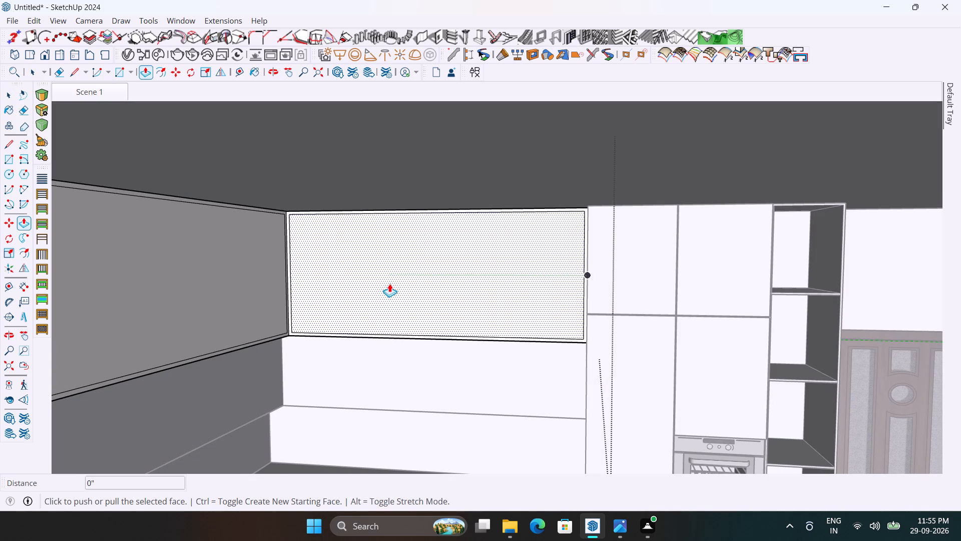
{"action": "left_click", "coordinate": [389, 284]}
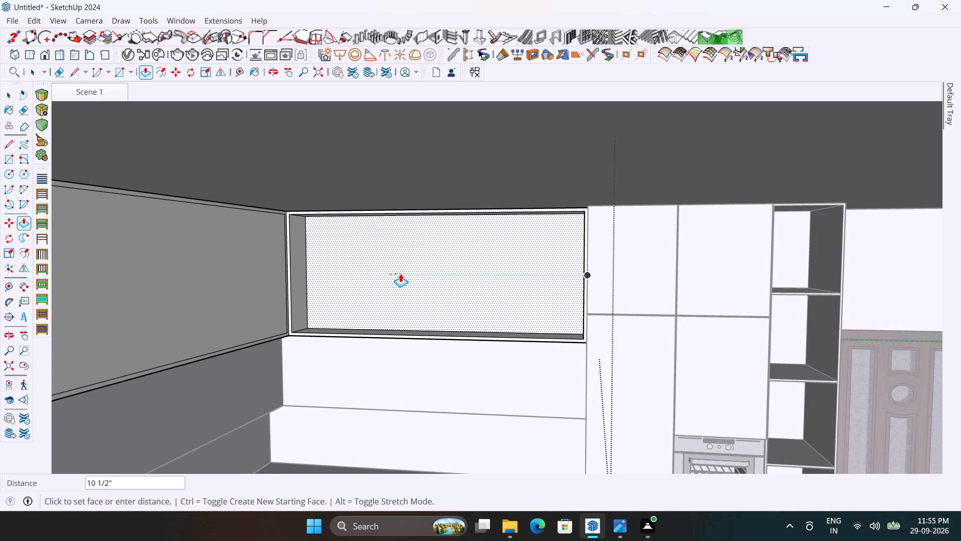
{"action": "type", "text": "15"}
{"action": "key", "text": "BackSpace"}
{"action": "type", "text": "7.5"}
{"action": "key", "text": "Return"}
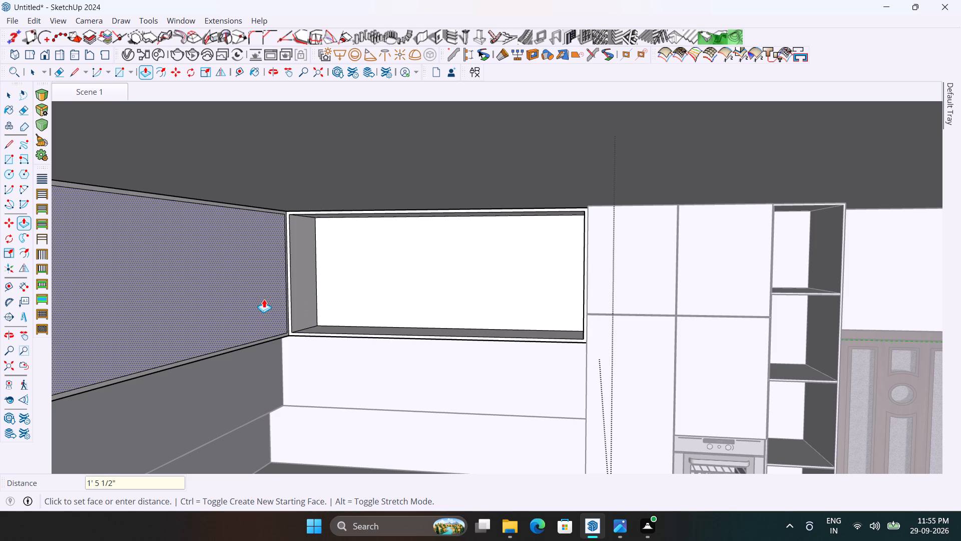
{"action": "double_click", "coordinate": [264, 299]}
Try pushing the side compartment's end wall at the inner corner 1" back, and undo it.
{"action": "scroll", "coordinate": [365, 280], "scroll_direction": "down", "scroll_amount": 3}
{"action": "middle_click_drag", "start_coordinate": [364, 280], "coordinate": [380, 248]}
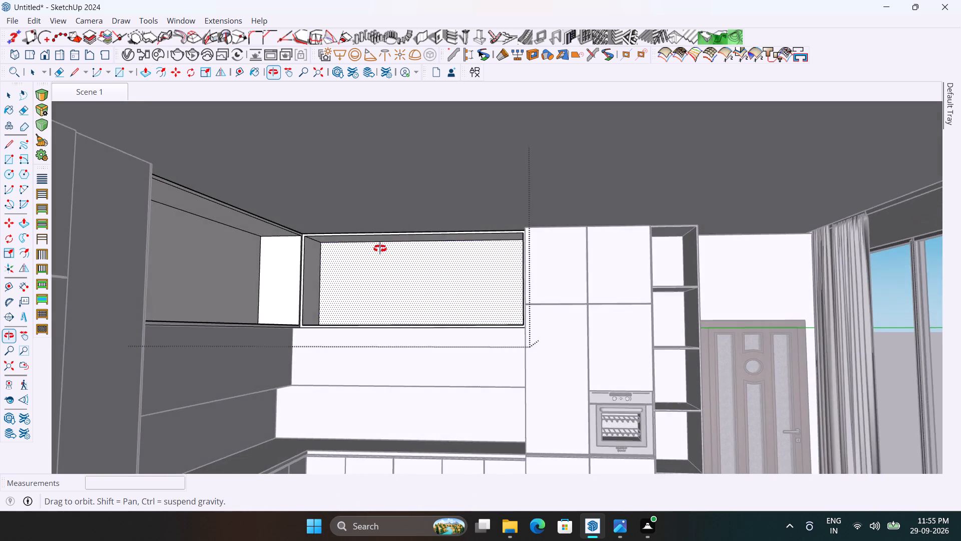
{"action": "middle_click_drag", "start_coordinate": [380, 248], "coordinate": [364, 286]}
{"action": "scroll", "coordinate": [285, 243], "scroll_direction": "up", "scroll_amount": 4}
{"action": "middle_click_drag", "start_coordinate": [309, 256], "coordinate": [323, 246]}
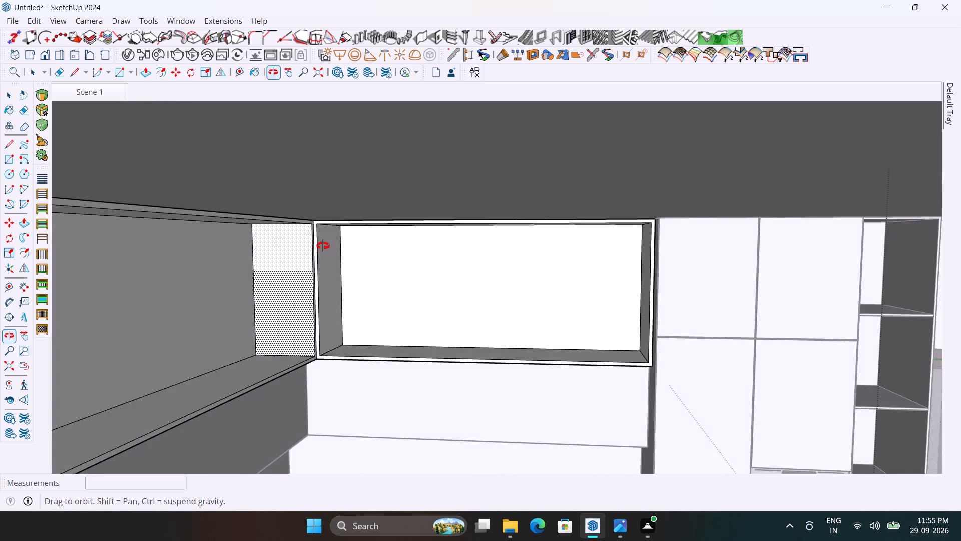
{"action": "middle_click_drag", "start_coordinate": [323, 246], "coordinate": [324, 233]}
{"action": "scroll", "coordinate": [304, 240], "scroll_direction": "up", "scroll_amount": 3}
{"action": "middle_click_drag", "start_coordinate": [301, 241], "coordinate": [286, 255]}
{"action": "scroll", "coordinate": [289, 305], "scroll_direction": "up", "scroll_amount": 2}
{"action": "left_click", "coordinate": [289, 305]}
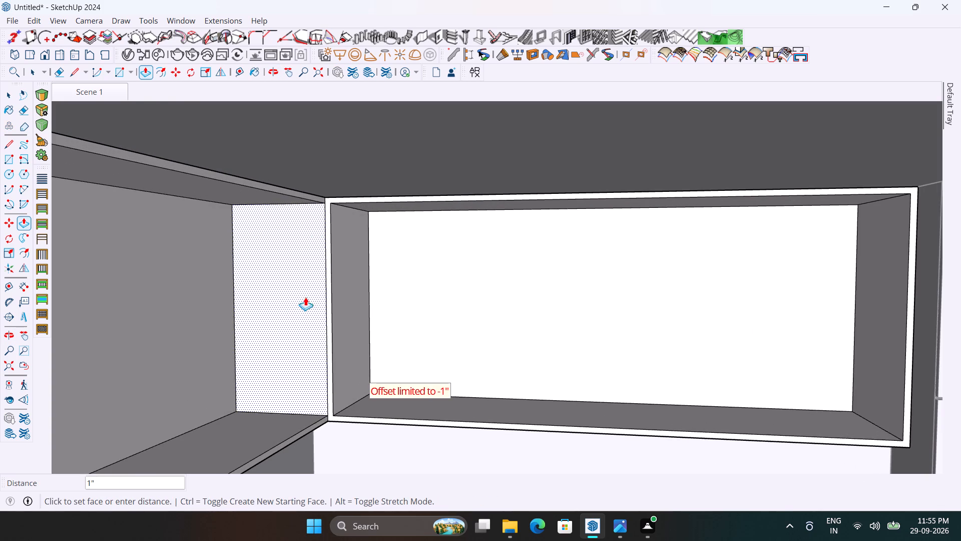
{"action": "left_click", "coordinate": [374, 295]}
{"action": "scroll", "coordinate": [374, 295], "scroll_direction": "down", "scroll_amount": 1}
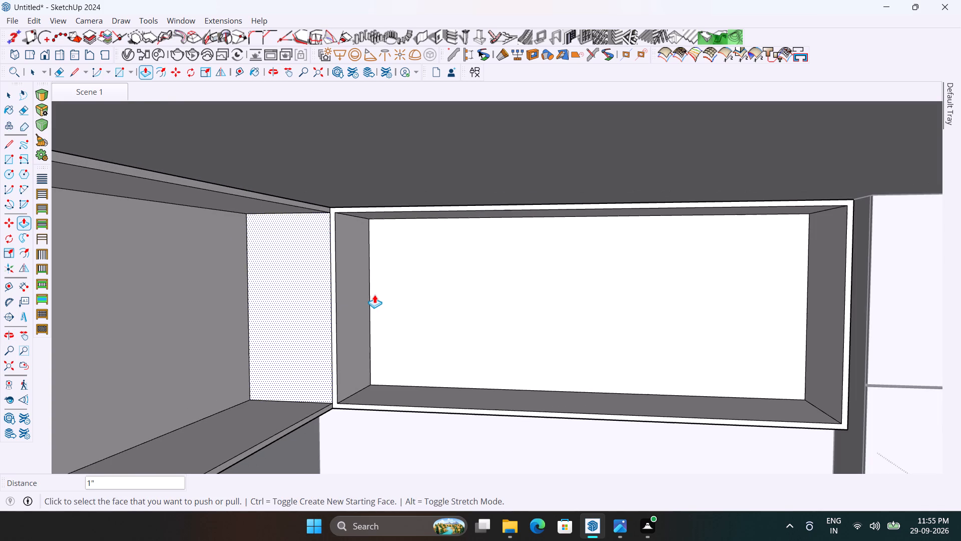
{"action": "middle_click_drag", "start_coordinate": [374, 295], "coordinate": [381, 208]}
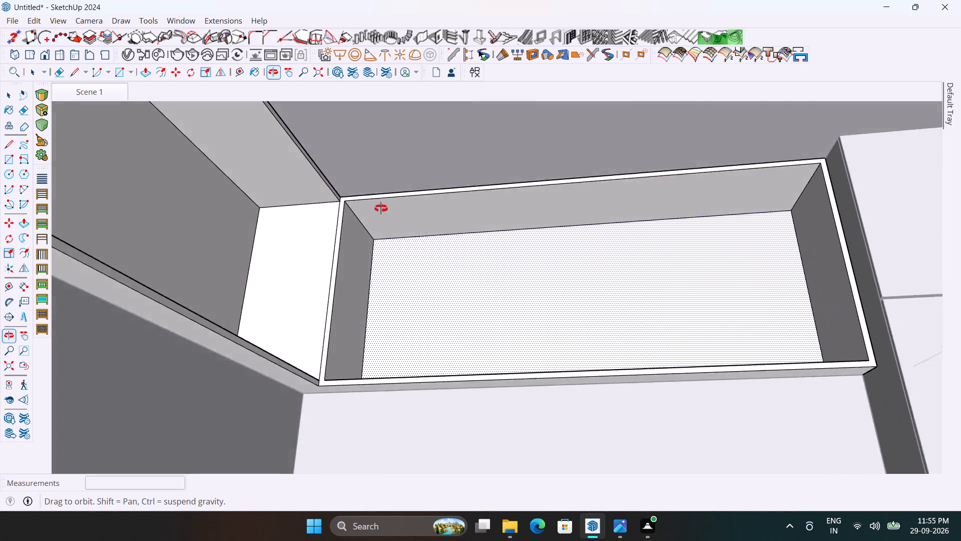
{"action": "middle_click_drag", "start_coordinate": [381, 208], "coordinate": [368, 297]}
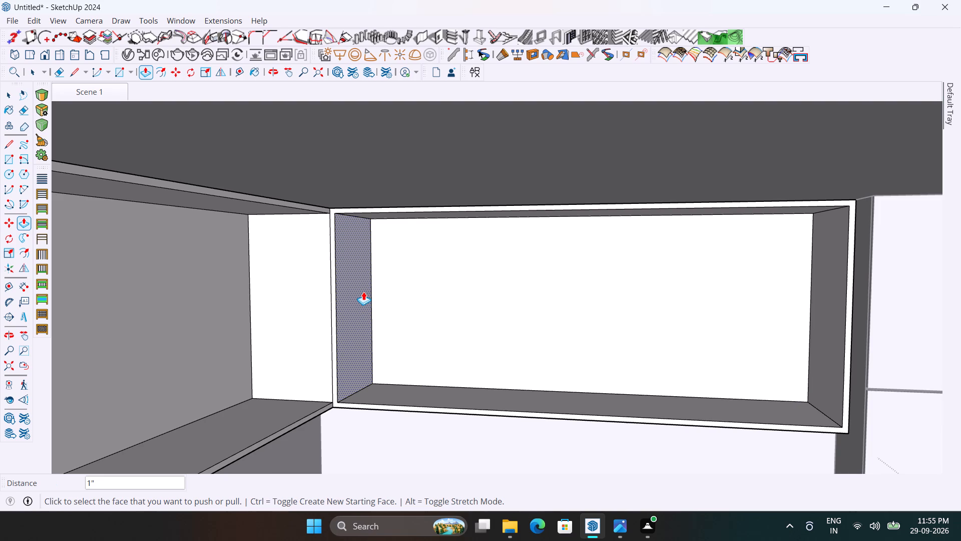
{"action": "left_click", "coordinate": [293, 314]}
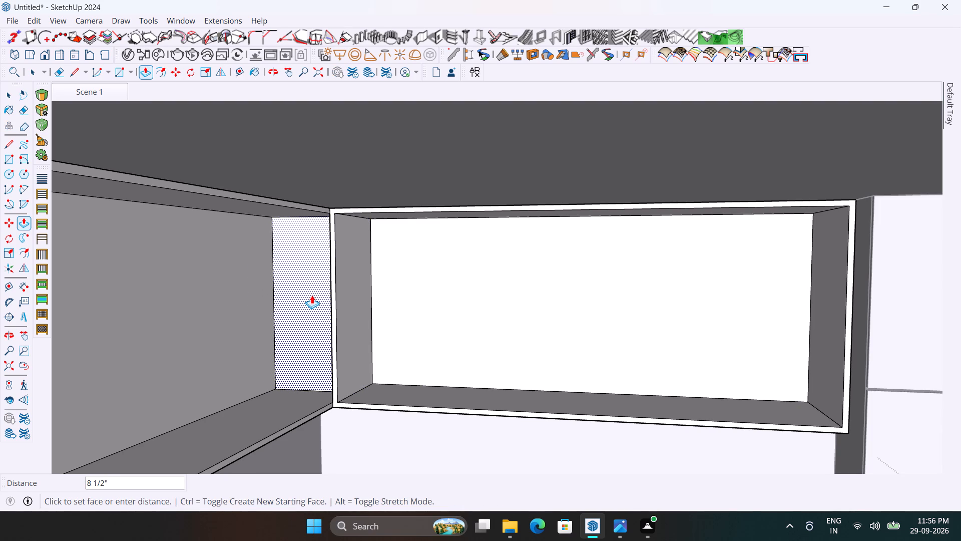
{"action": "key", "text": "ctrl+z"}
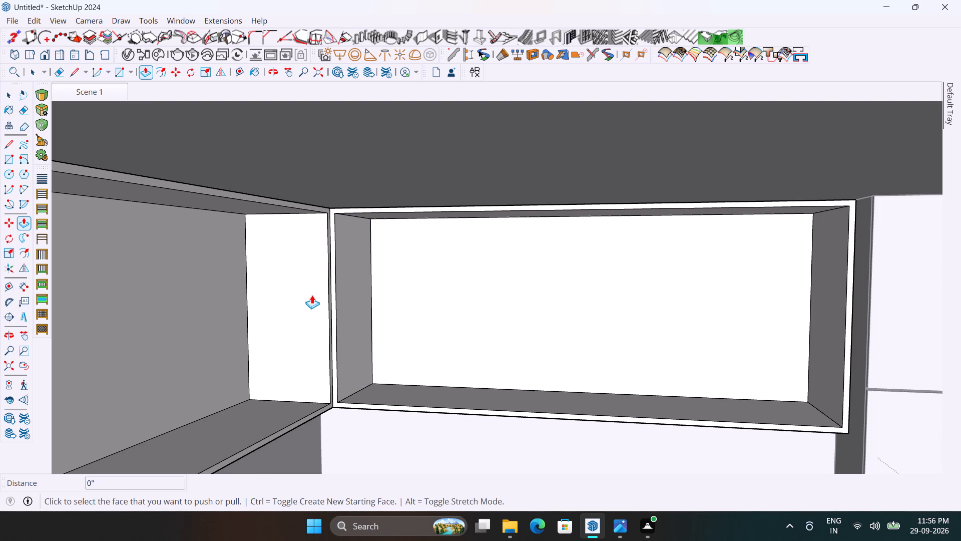
Push the side compartment's end wall at the corner 1" and another 17.5" back, level with the back compartment's rear panel.
{"action": "left_click", "coordinate": [308, 311]}
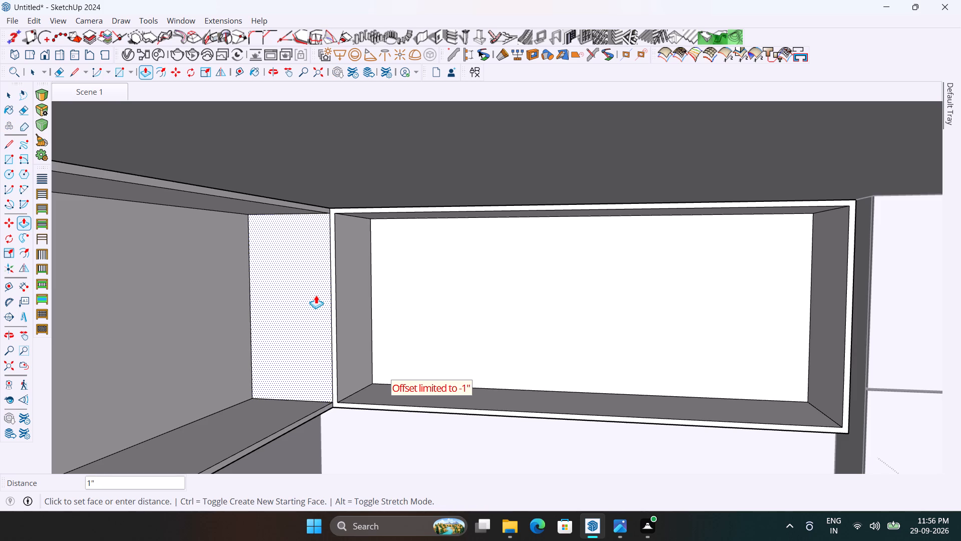
{"action": "key", "text": "1"}
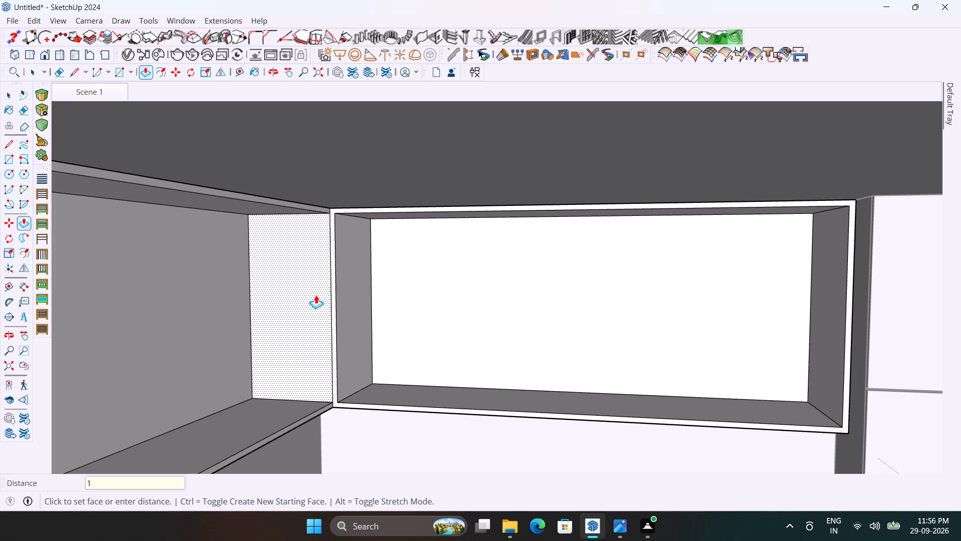
{"action": "type", "text": "8.5"}
{"action": "key", "text": "Return"}
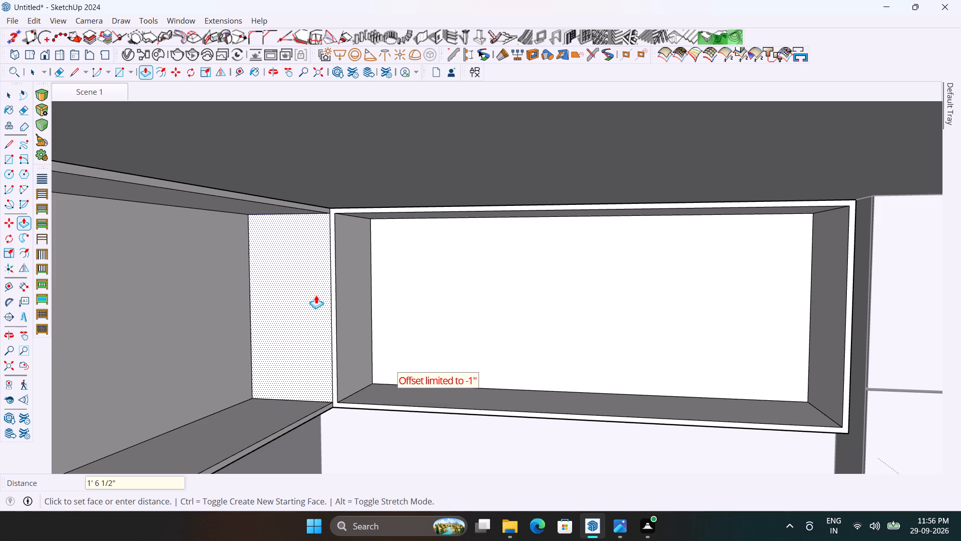
{"action": "key", "text": "Return"}
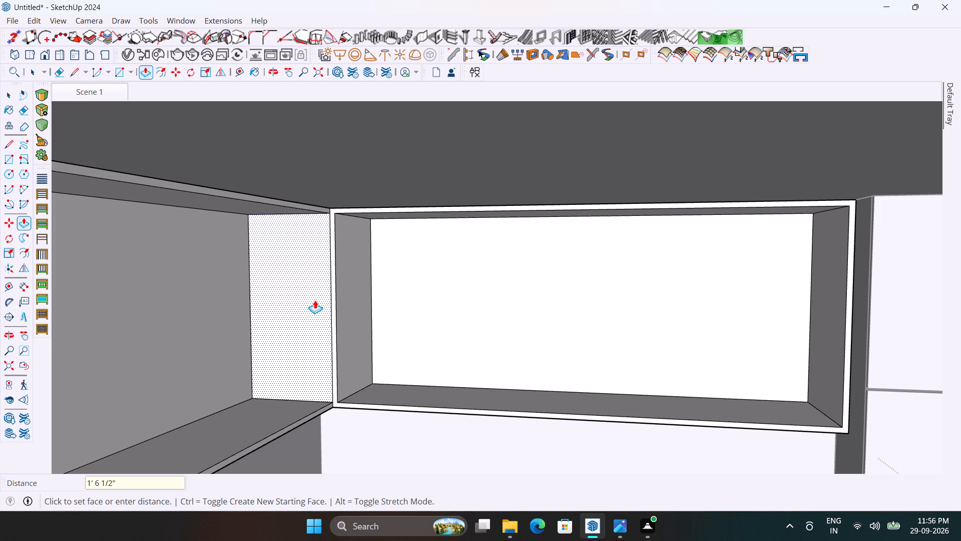
{"action": "type", "text": "17.5"}
{"action": "left_click", "coordinate": [315, 300]}
{"action": "left_click", "coordinate": [383, 261]}
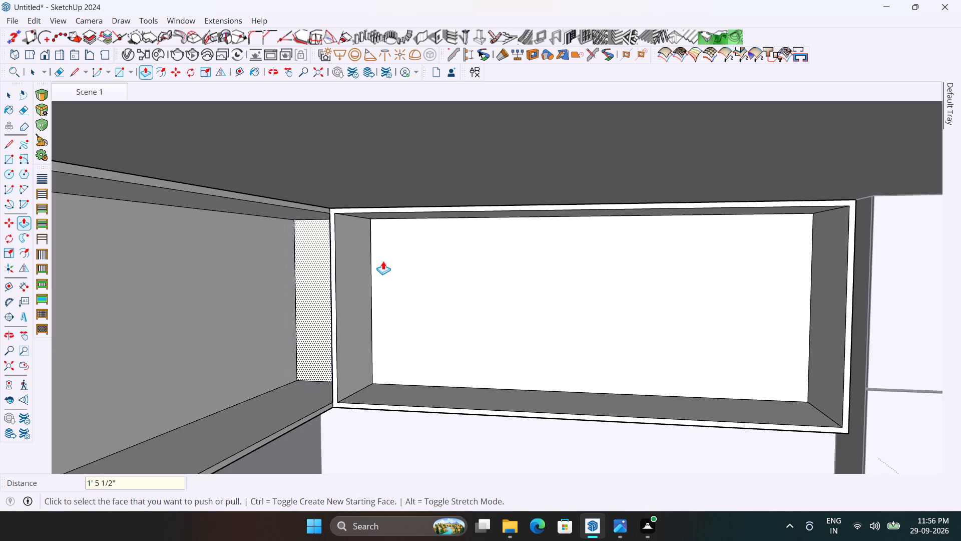
Push away the remaining 1" partition between the back and side compartments to open the corner.
{"action": "scroll", "coordinate": [383, 261], "scroll_direction": "down", "scroll_amount": 2}
{"action": "middle_click_drag", "start_coordinate": [380, 268], "coordinate": [383, 262]}
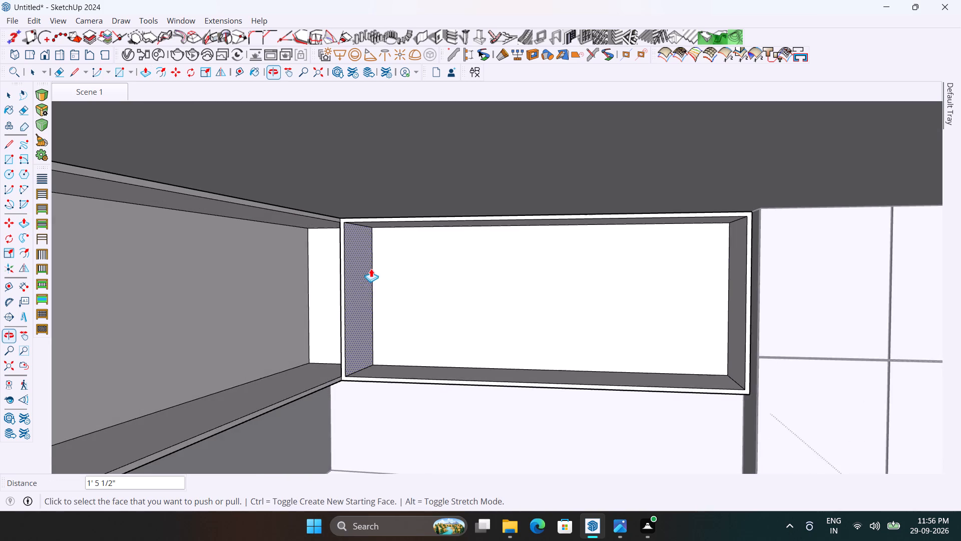
{"action": "scroll", "coordinate": [366, 271], "scroll_direction": "up", "scroll_amount": 1}
{"action": "left_click", "coordinate": [365, 272]}
{"action": "left_click", "coordinate": [333, 241]}
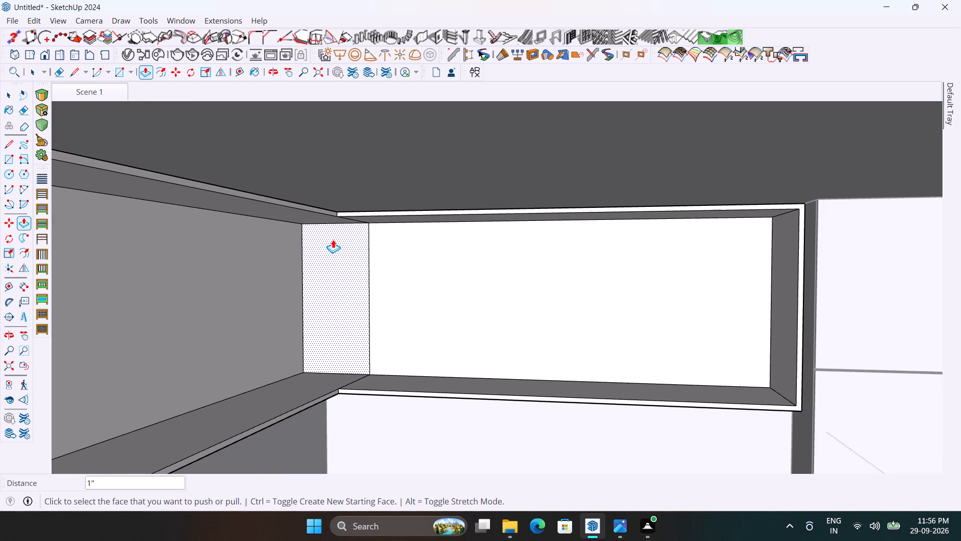
Erase the leftover seam edges on the rear panel, bottom and top at the cabinets' inner corner, and exit the cabinet group.
{"action": "scroll", "coordinate": [333, 239], "scroll_direction": "down", "scroll_amount": 1}
{"action": "key", "text": "e"}
{"action": "left_click", "coordinate": [367, 255]}
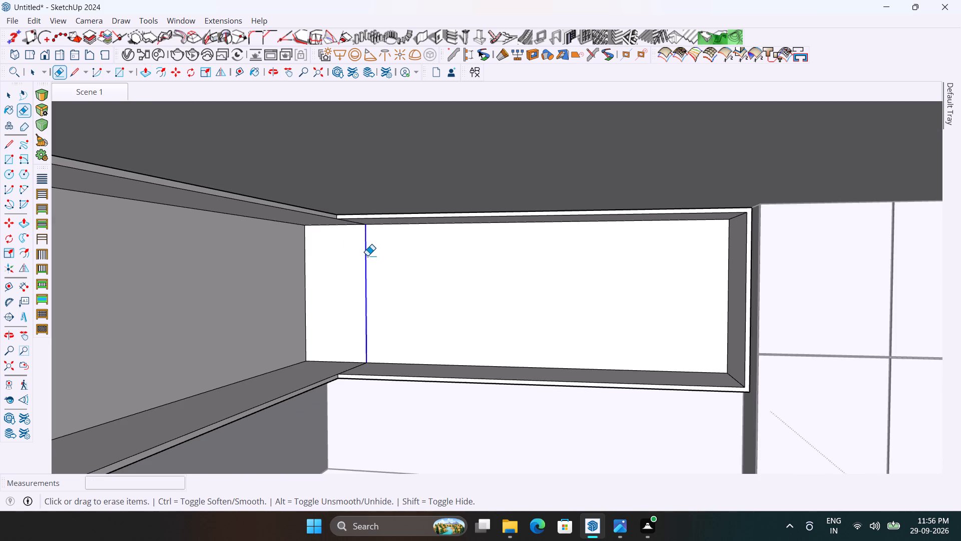
{"action": "scroll", "coordinate": [364, 255], "scroll_direction": "down", "scroll_amount": 2}
{"action": "scroll", "coordinate": [353, 340], "scroll_direction": "up", "scroll_amount": 6}
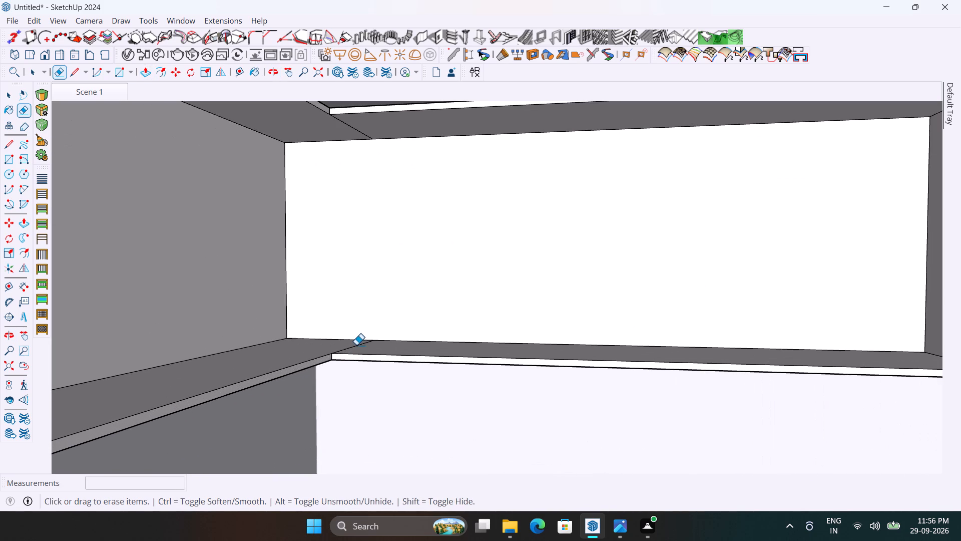
{"action": "left_click", "coordinate": [356, 343]}
{"action": "left_click", "coordinate": [361, 343]}
{"action": "left_click", "coordinate": [354, 129]}
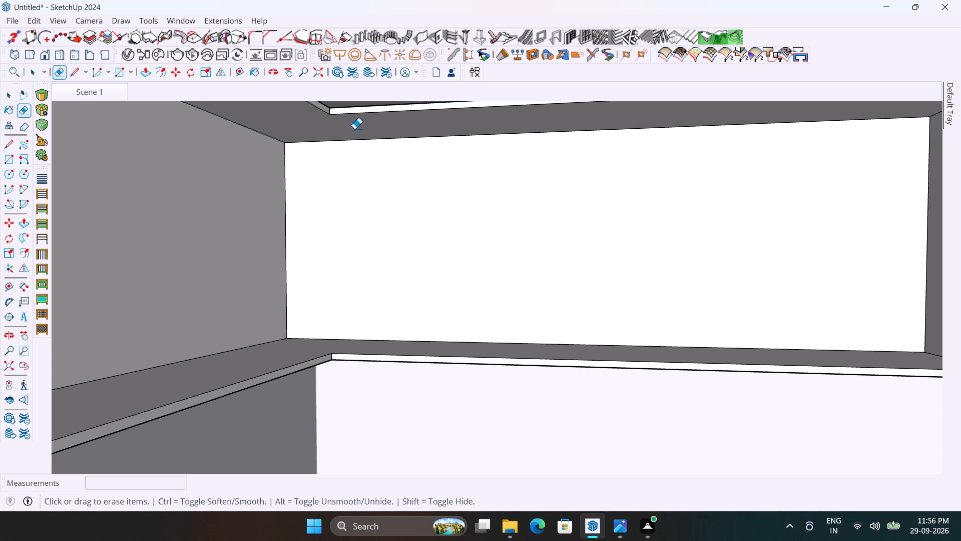
{"action": "scroll", "coordinate": [374, 168], "scroll_direction": "down", "scroll_amount": 10}
{"action": "key", "text": "space"}
{"action": "scroll", "coordinate": [390, 208], "scroll_direction": "down", "scroll_amount": 2}
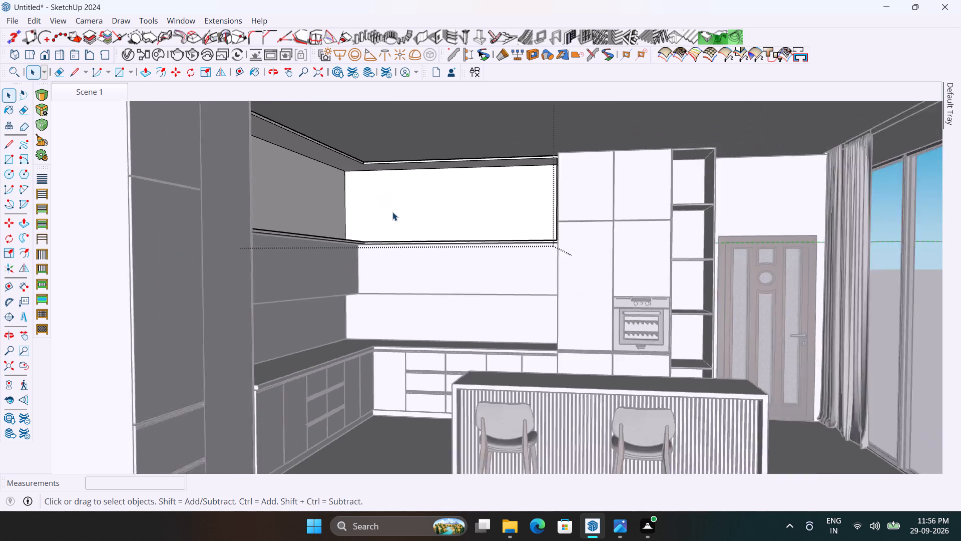
{"action": "scroll", "coordinate": [392, 212], "scroll_direction": "down", "scroll_amount": 6}
{"action": "middle_click_drag", "start_coordinate": [391, 219], "coordinate": [373, 267]}
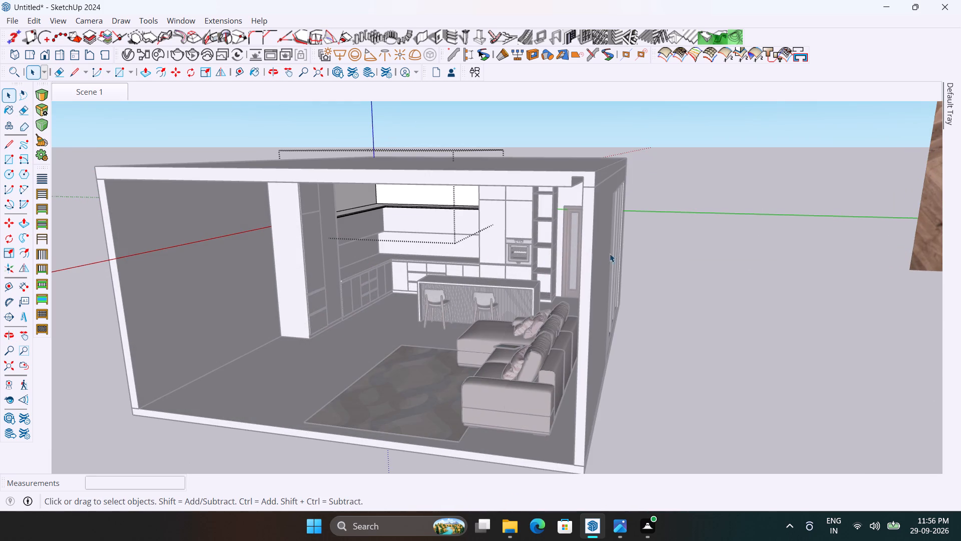
{"action": "left_click", "coordinate": [668, 245]}
Examine the hollowed L-shaped upper cabinets and their inner corner from several angles.
{"action": "scroll", "coordinate": [418, 218], "scroll_direction": "up", "scroll_amount": 3}
{"action": "middle_click_drag", "start_coordinate": [412, 216], "coordinate": [373, 208]}
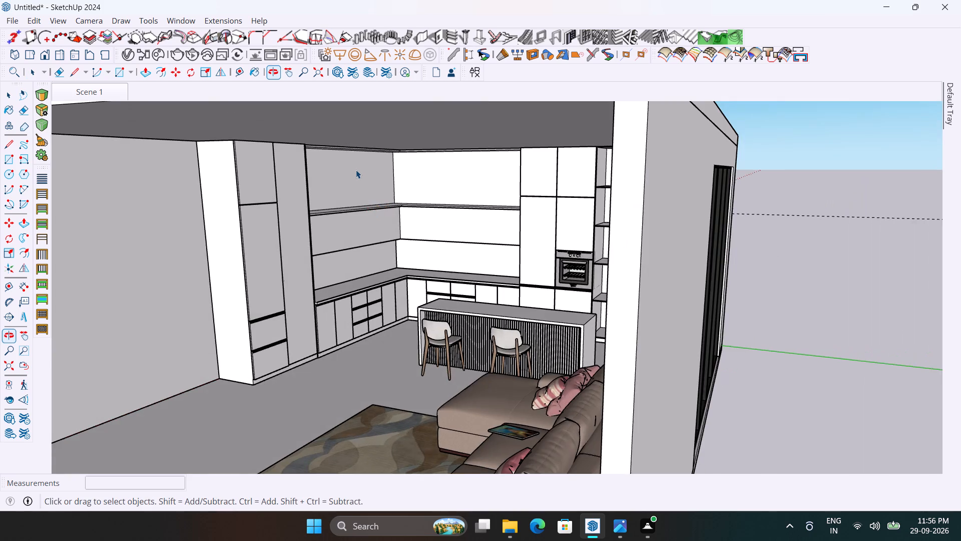
{"action": "scroll", "coordinate": [356, 168], "scroll_direction": "up", "scroll_amount": 6}
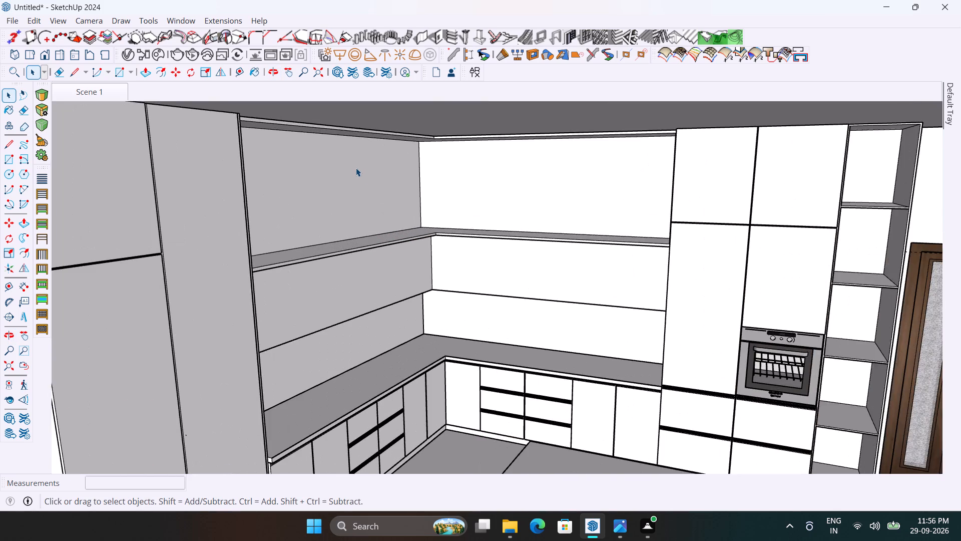
{"action": "middle_click_drag", "start_coordinate": [369, 175], "coordinate": [424, 162]}
{"action": "scroll", "coordinate": [666, 158], "scroll_direction": "up", "scroll_amount": 3}
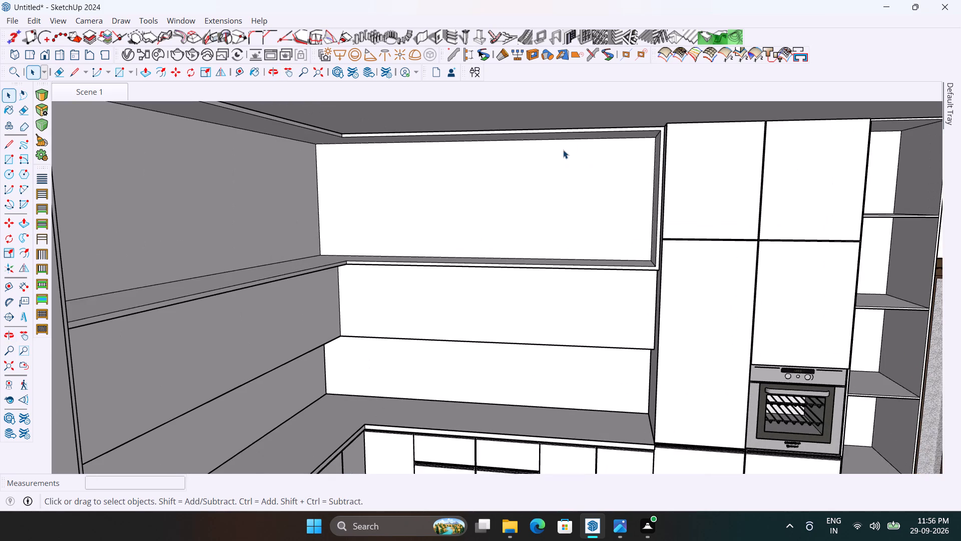
{"action": "middle_click_drag", "start_coordinate": [563, 150], "coordinate": [574, 165]}
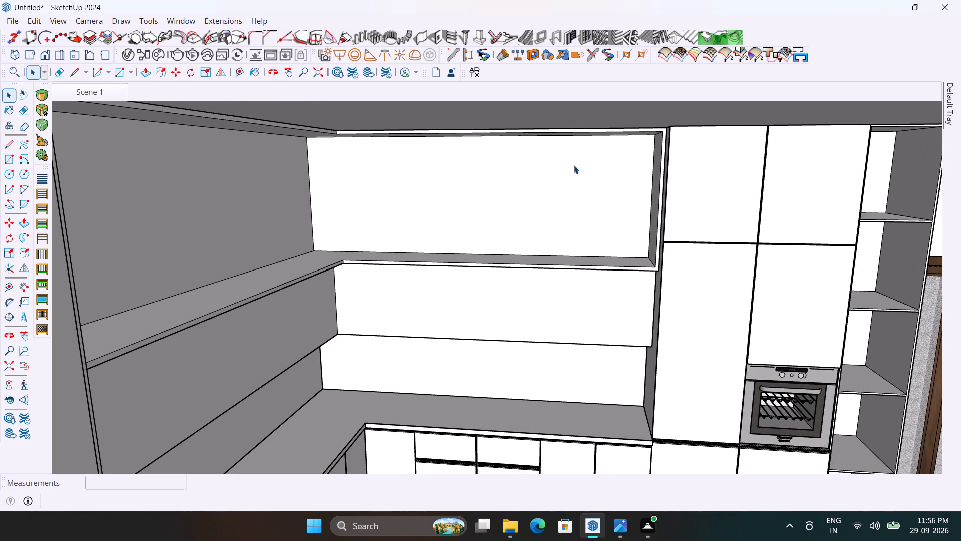
{"action": "middle_click", "coordinate": [575, 165]}
{"action": "scroll", "coordinate": [332, 104], "scroll_direction": "up", "scroll_amount": 2}
{"action": "middle_click_drag", "start_coordinate": [382, 144], "coordinate": [382, 121]}
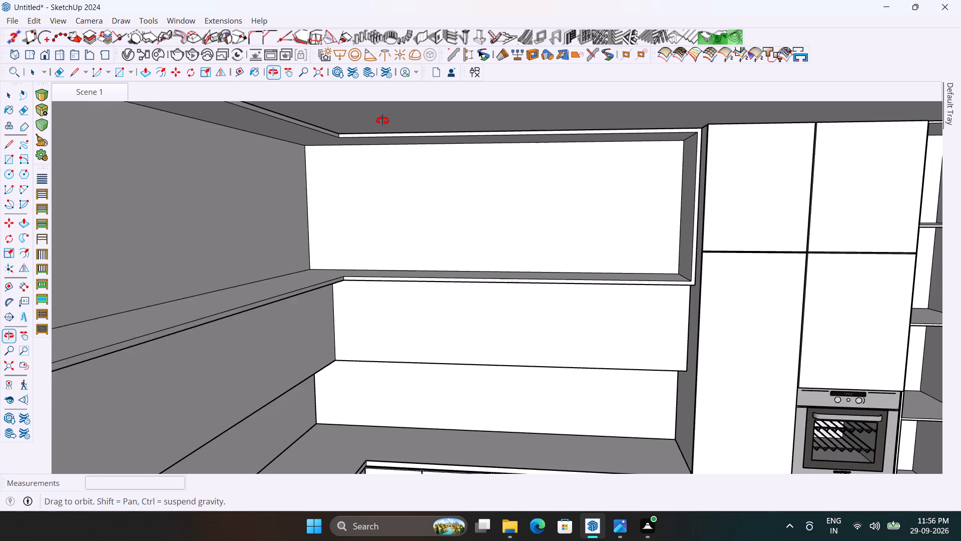
{"action": "middle_click_drag", "start_coordinate": [382, 121], "coordinate": [376, 110]}
{"action": "scroll", "coordinate": [371, 121], "scroll_direction": "up", "scroll_amount": 2}
{"action": "scroll", "coordinate": [371, 121], "scroll_direction": "down", "scroll_amount": 1}
{"action": "middle_click_drag", "start_coordinate": [399, 166], "coordinate": [380, 198]}
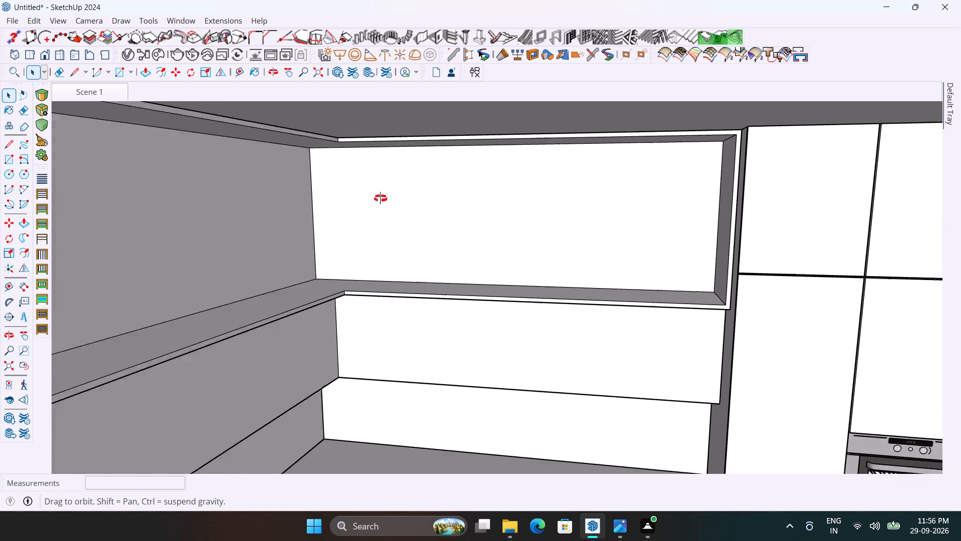
{"action": "middle_click_drag", "start_coordinate": [380, 198], "coordinate": [386, 194]}
{"action": "middle_click_drag", "start_coordinate": [513, 212], "coordinate": [517, 224]}
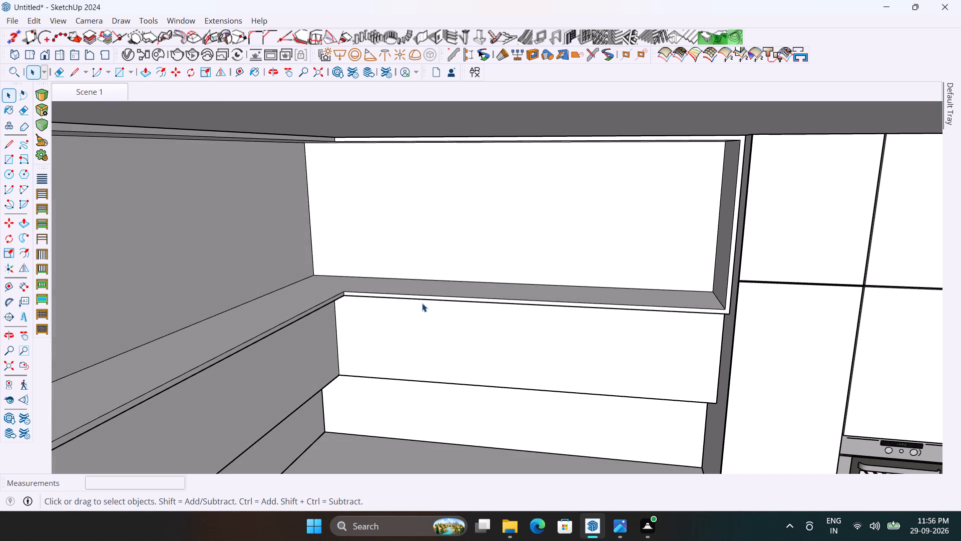
{"action": "scroll", "coordinate": [535, 279], "scroll_direction": "up", "scroll_amount": 2}
{"action": "middle_click_drag", "start_coordinate": [531, 279], "coordinate": [541, 296]}
{"action": "scroll", "coordinate": [608, 295], "scroll_direction": "up", "scroll_amount": 1}
Open the L-shaped upper cabinet group for editing.
{"action": "key", "text": "m"}
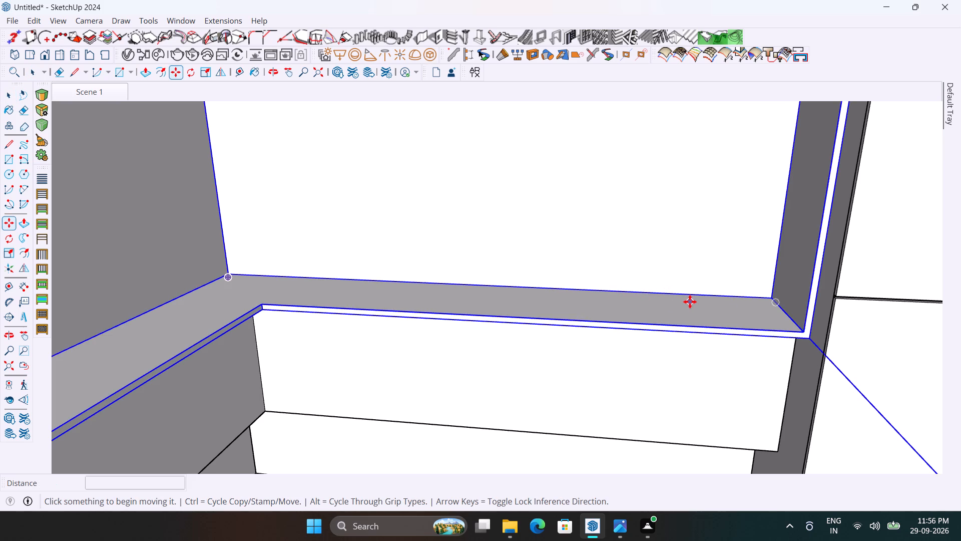
{"action": "key", "text": "space"}
{"action": "double_click", "coordinate": [690, 302]}
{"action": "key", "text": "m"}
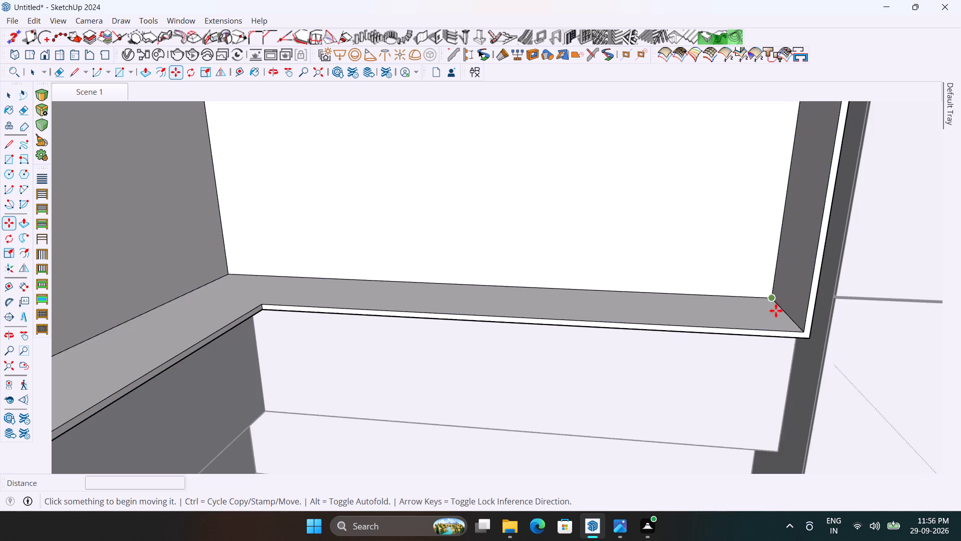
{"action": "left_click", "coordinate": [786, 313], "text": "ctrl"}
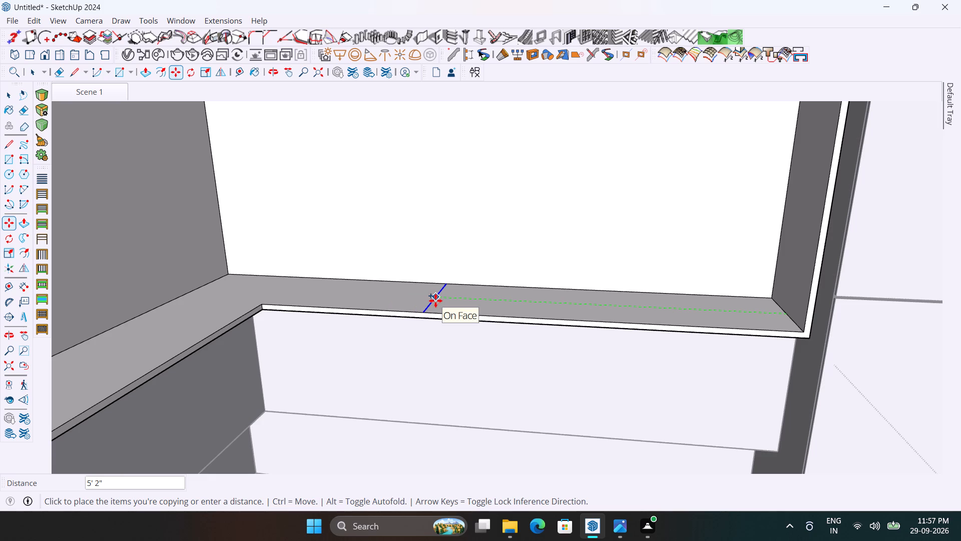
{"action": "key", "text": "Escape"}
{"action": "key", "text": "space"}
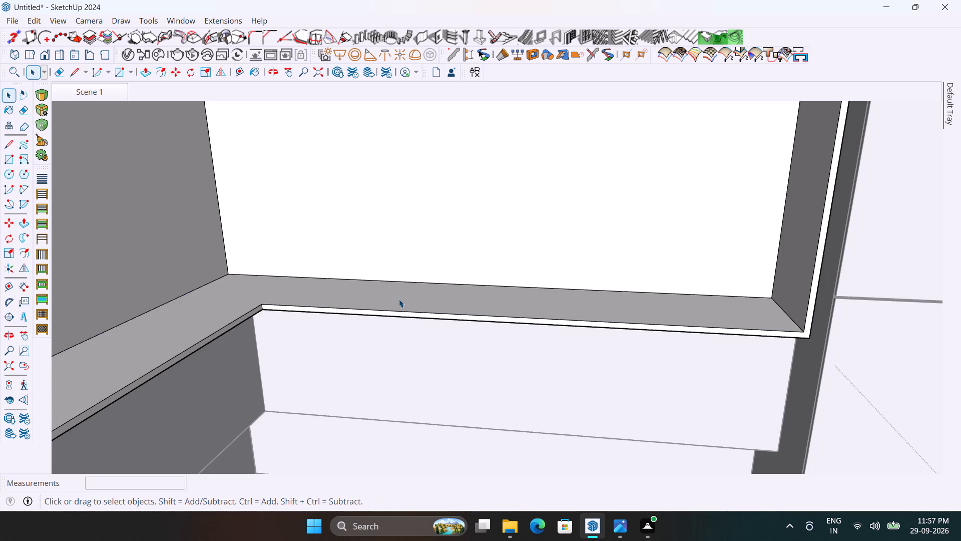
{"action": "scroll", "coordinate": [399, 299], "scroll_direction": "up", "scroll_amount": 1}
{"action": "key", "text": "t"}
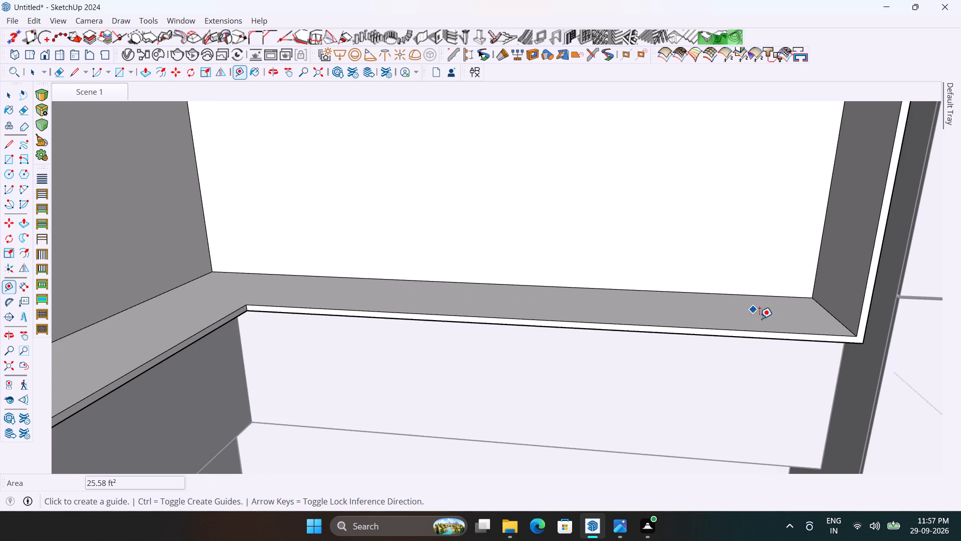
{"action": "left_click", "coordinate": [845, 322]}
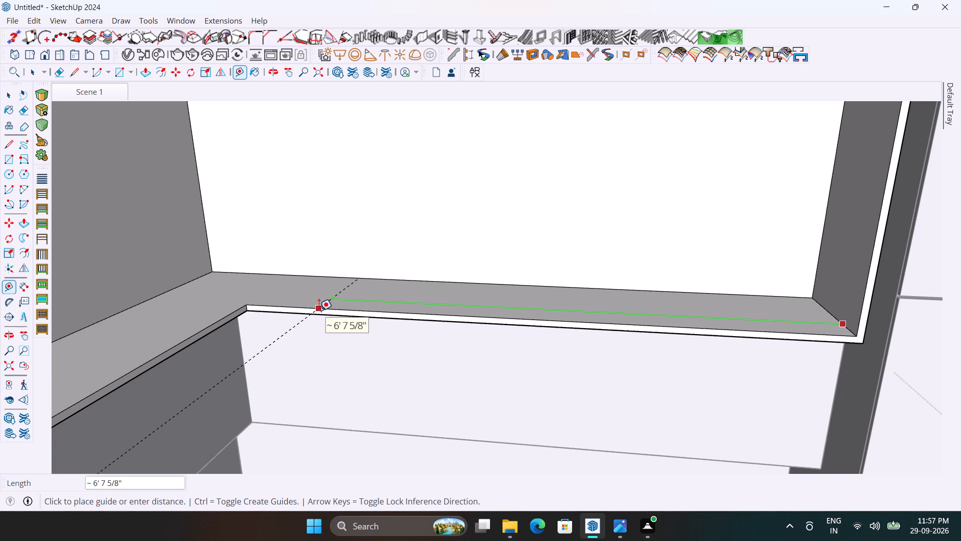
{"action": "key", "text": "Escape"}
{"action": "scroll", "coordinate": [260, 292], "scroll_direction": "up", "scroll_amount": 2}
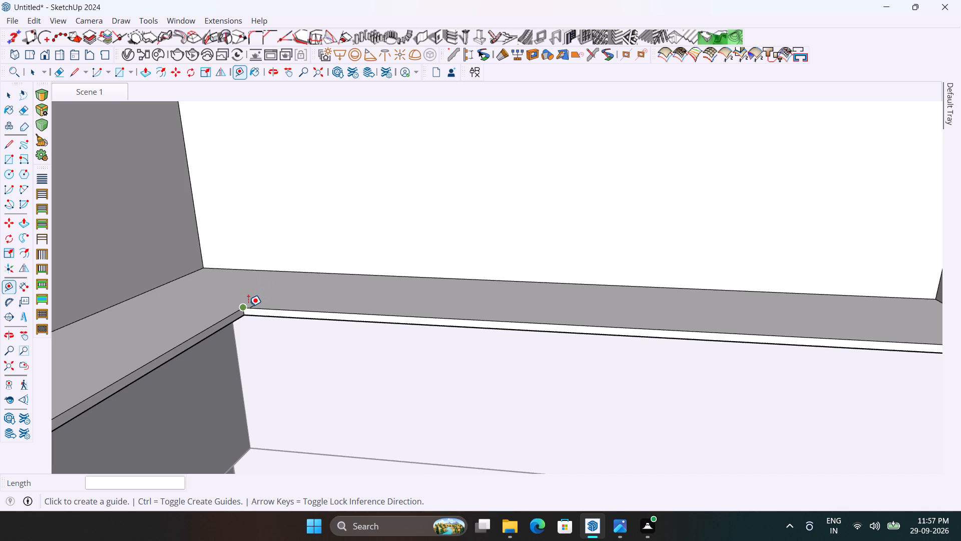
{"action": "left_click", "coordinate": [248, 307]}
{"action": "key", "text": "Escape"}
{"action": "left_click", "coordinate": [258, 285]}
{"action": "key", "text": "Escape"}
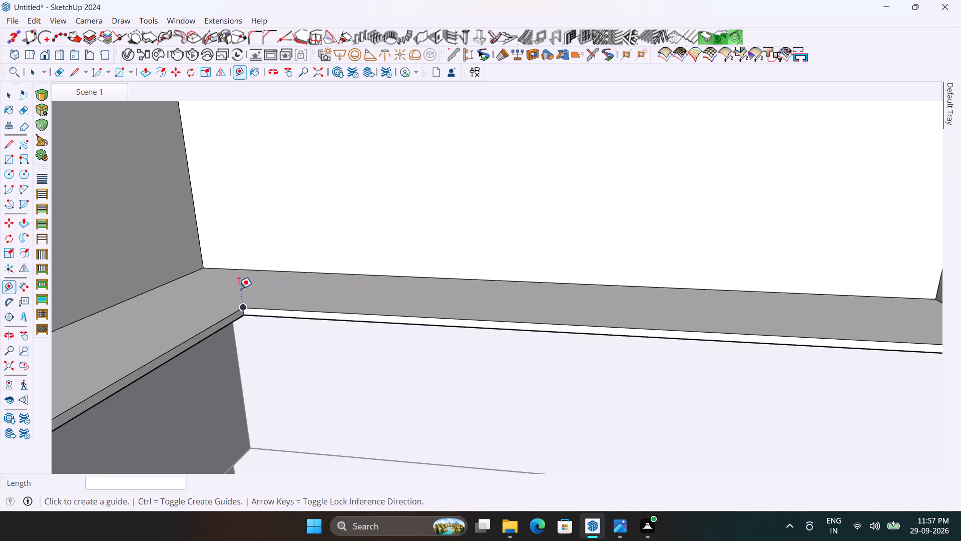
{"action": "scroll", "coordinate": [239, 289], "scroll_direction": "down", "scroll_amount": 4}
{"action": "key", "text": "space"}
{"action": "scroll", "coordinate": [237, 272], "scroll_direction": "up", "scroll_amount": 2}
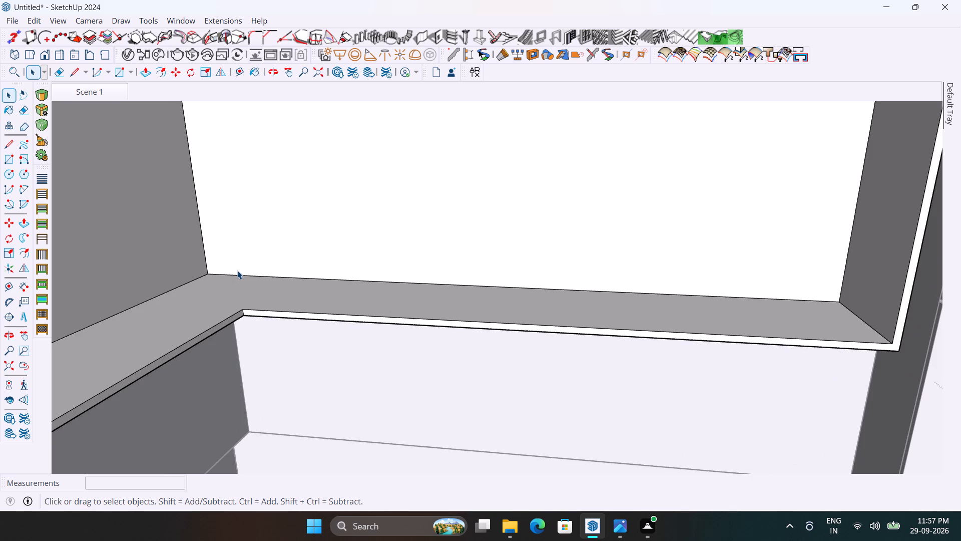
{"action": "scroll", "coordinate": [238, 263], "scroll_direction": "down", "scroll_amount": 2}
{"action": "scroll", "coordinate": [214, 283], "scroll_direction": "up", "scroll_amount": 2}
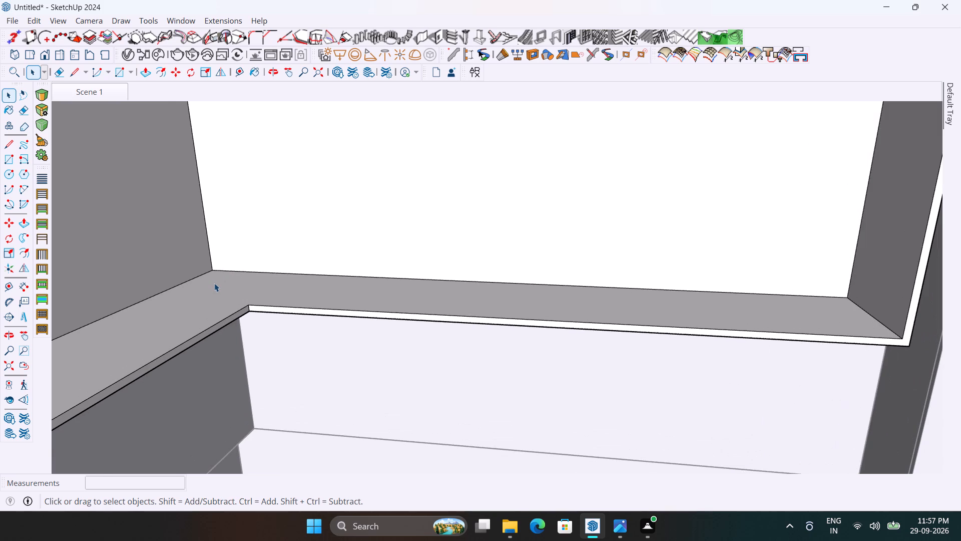
Place guides on the cabinet bottom 30" from the side run's rear panel and 30" from the back run's rear panel.
{"action": "key", "text": "t"}
{"action": "left_click", "coordinate": [197, 279]}
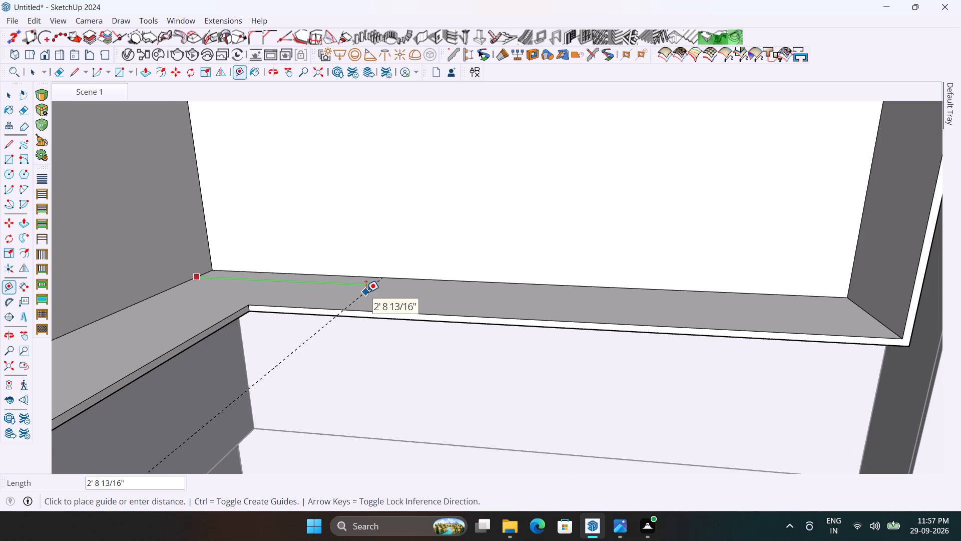
{"action": "type", "text": "30"}
{"action": "key", "text": "Return"}
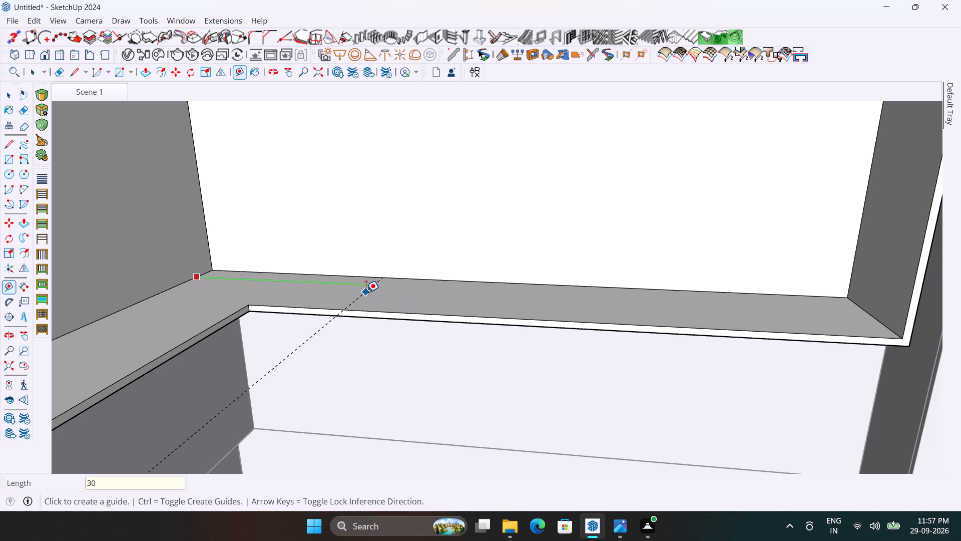
{"action": "left_click", "coordinate": [245, 275]}
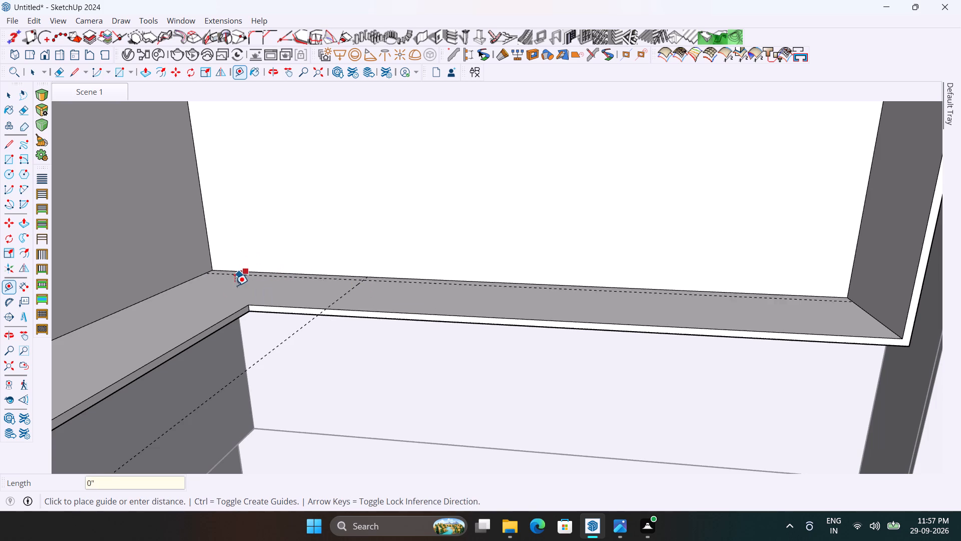
{"action": "type", "text": "30"}
{"action": "key", "text": "Return"}
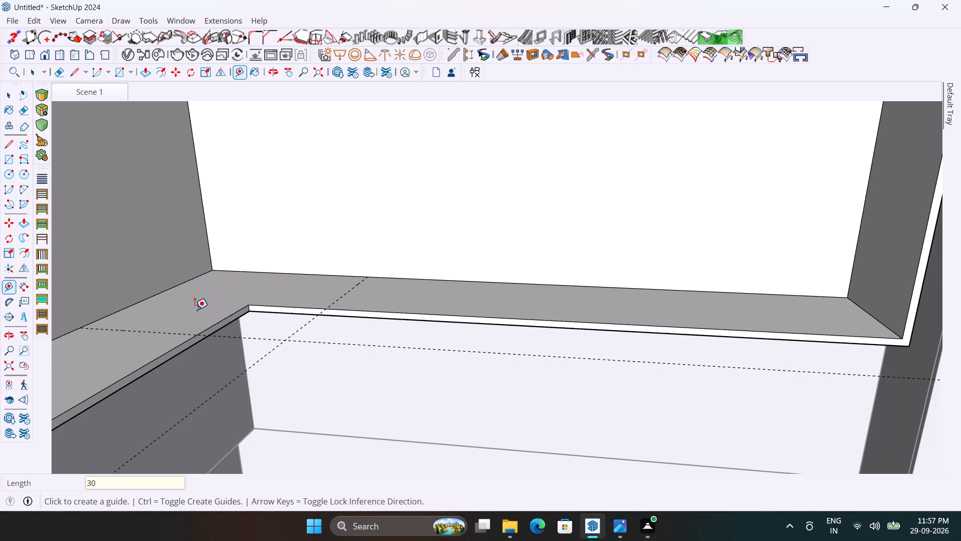
Copy the end edge of the back run's bottom panel to the 30" guide near the inner corner.
{"action": "scroll", "coordinate": [330, 282], "scroll_direction": "down", "scroll_amount": 2}
{"action": "scroll", "coordinate": [331, 282], "scroll_direction": "up", "scroll_amount": 2}
{"action": "scroll", "coordinate": [331, 282], "scroll_direction": "down", "scroll_amount": 2}
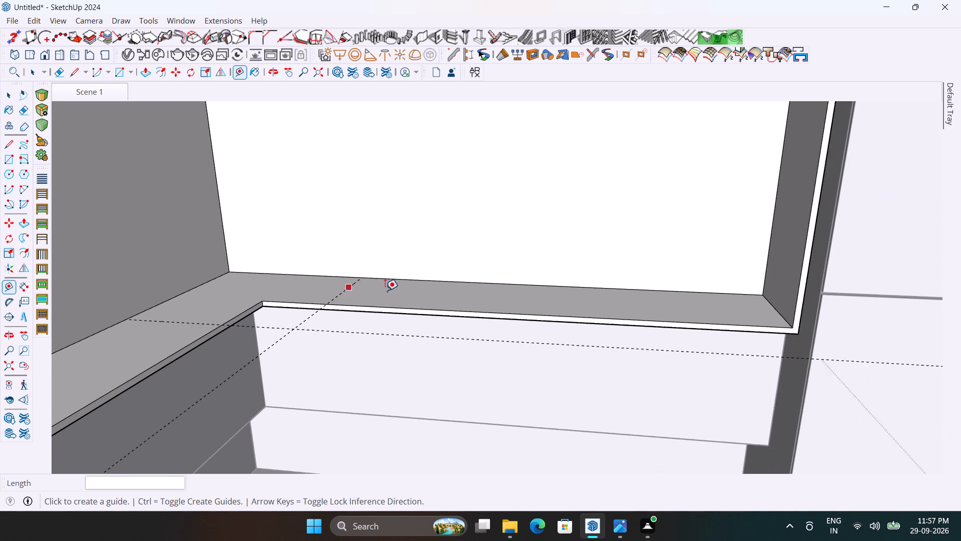
{"action": "scroll", "coordinate": [398, 291], "scroll_direction": "up", "scroll_amount": 1}
{"action": "key", "text": "space"}
{"action": "key", "text": "m"}
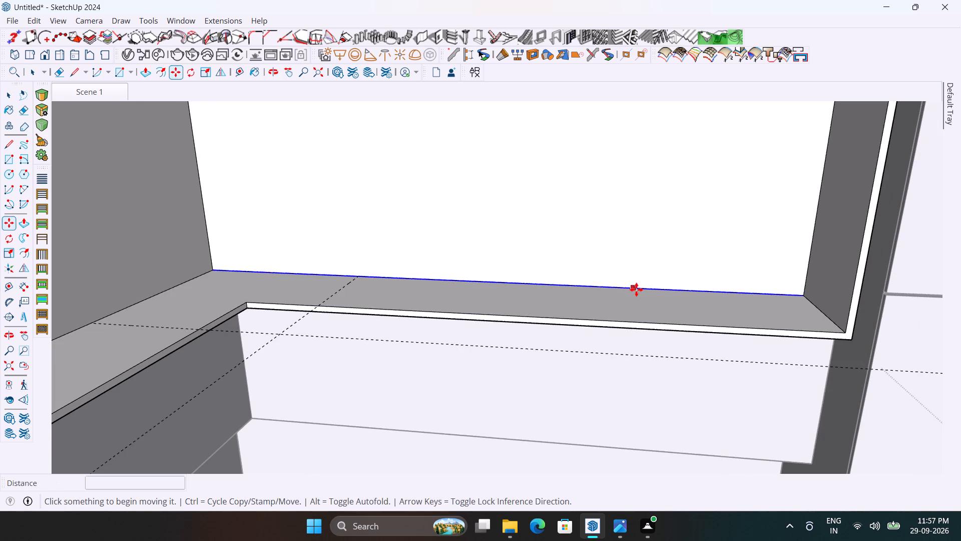
{"action": "left_click", "coordinate": [831, 314], "text": "ctrl"}
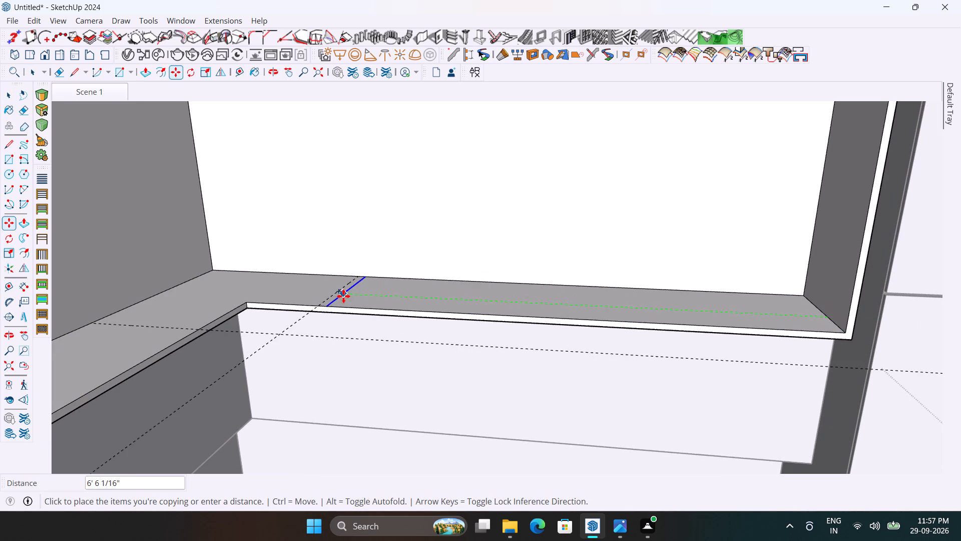
{"action": "left_click", "coordinate": [338, 293]}
{"action": "scroll", "coordinate": [468, 253], "scroll_direction": "down", "scroll_amount": 2}
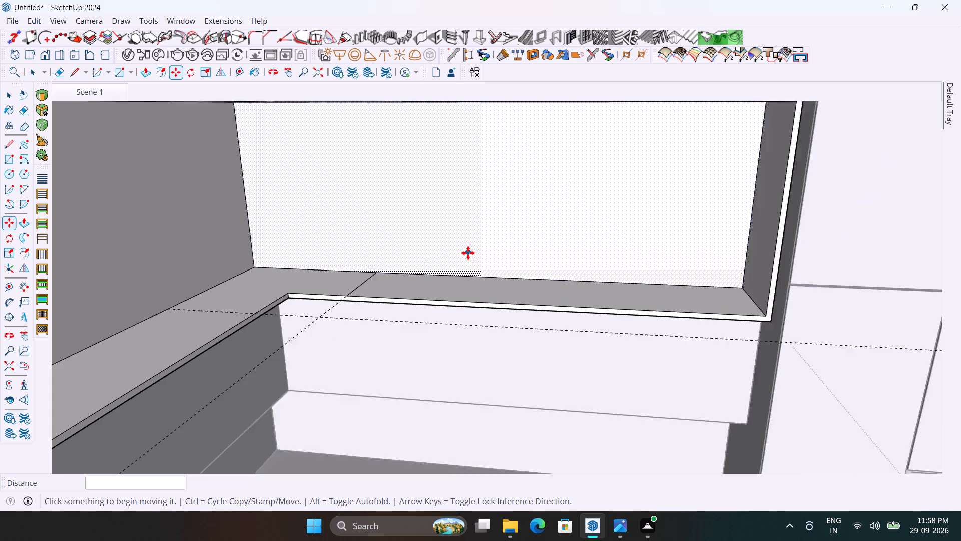
{"action": "scroll", "coordinate": [468, 253], "scroll_direction": "down", "scroll_amount": 2}
{"action": "key", "text": "space"}
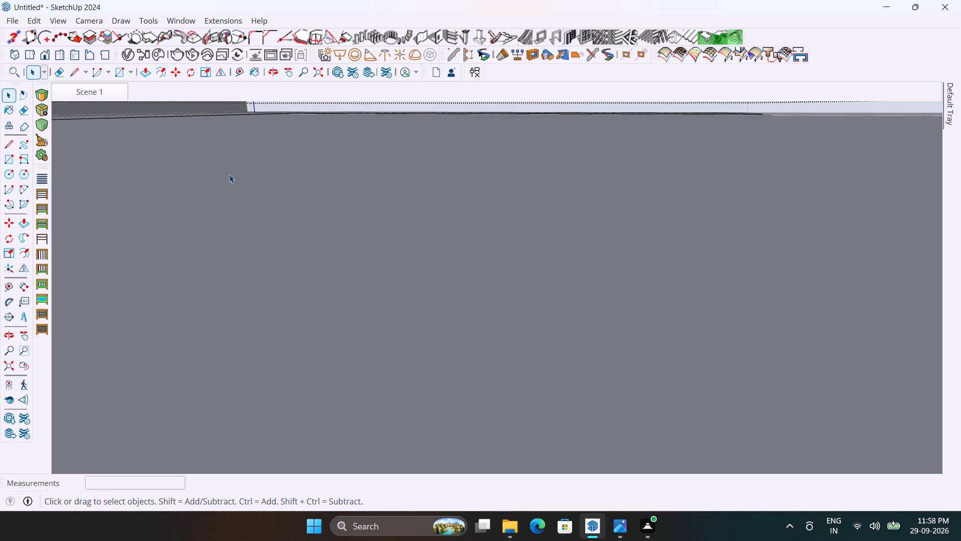
Return to the saved Scene 1 view of the kitchen.
{"action": "left_click", "coordinate": [102, 95]}
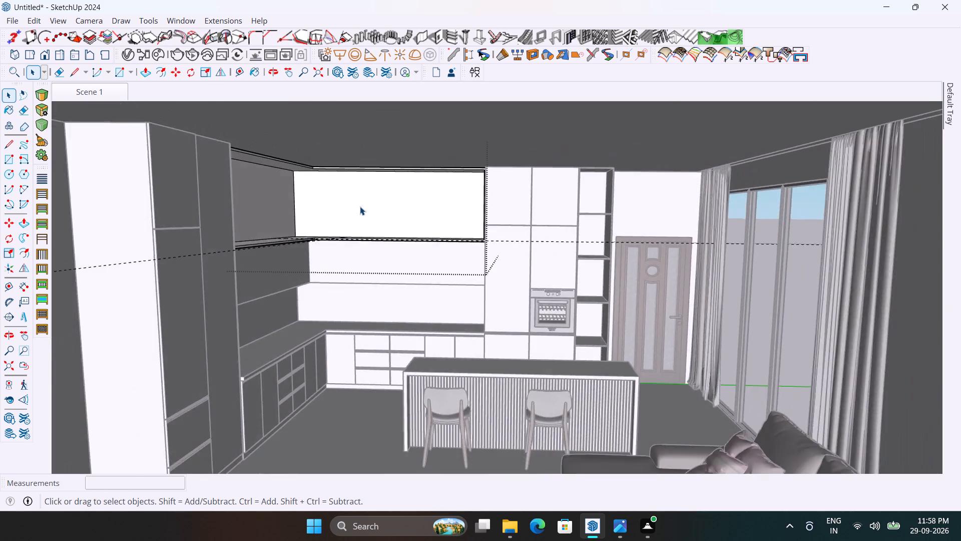
{"action": "scroll", "coordinate": [352, 221], "scroll_direction": "up", "scroll_amount": 4}
{"action": "middle_click_drag", "start_coordinate": [380, 232], "coordinate": [348, 276]}
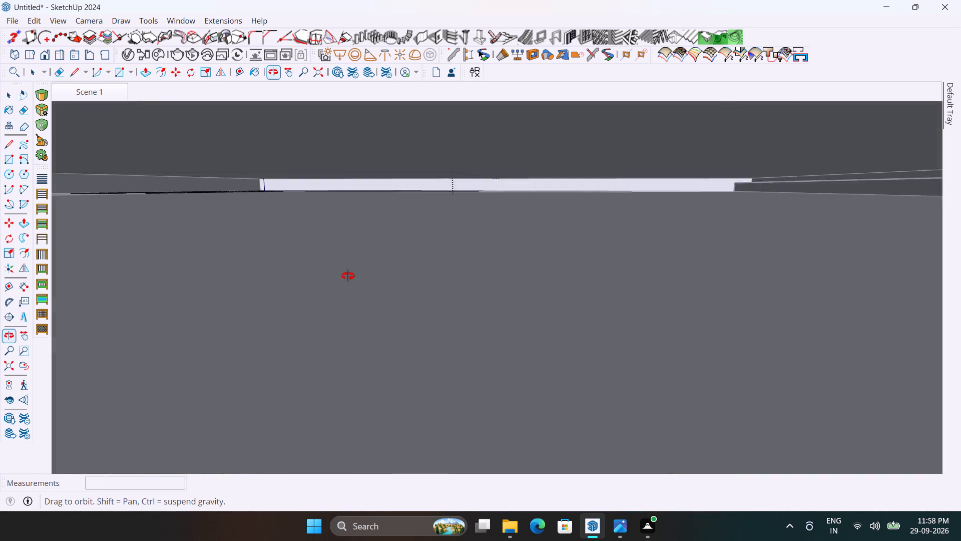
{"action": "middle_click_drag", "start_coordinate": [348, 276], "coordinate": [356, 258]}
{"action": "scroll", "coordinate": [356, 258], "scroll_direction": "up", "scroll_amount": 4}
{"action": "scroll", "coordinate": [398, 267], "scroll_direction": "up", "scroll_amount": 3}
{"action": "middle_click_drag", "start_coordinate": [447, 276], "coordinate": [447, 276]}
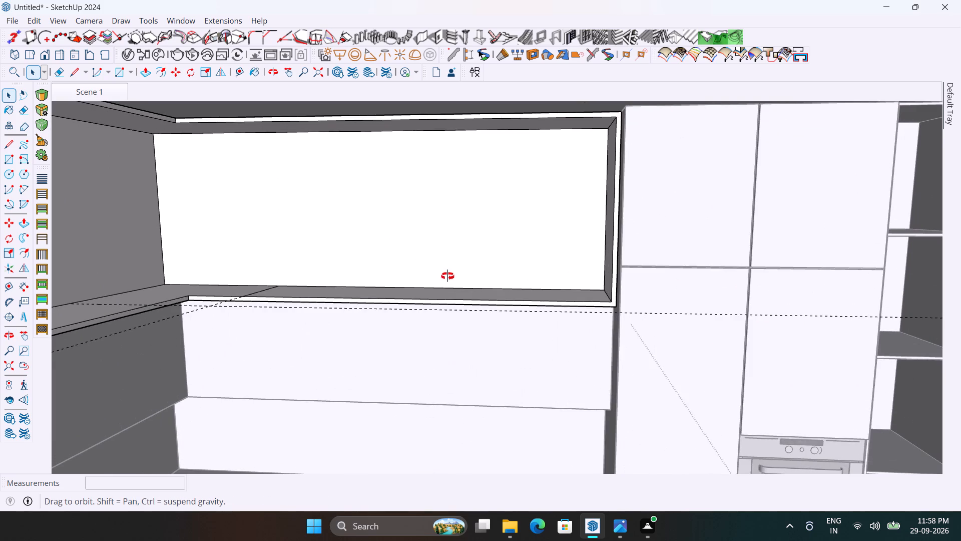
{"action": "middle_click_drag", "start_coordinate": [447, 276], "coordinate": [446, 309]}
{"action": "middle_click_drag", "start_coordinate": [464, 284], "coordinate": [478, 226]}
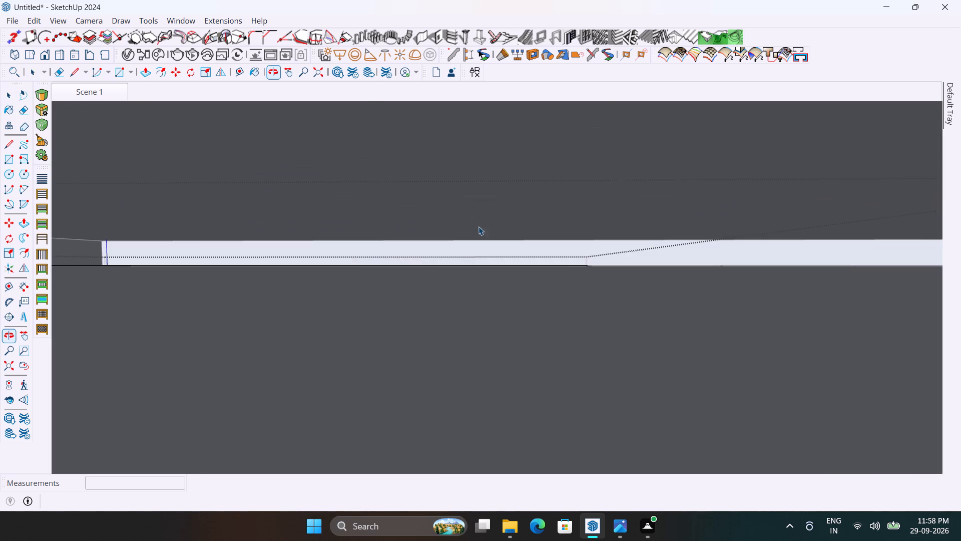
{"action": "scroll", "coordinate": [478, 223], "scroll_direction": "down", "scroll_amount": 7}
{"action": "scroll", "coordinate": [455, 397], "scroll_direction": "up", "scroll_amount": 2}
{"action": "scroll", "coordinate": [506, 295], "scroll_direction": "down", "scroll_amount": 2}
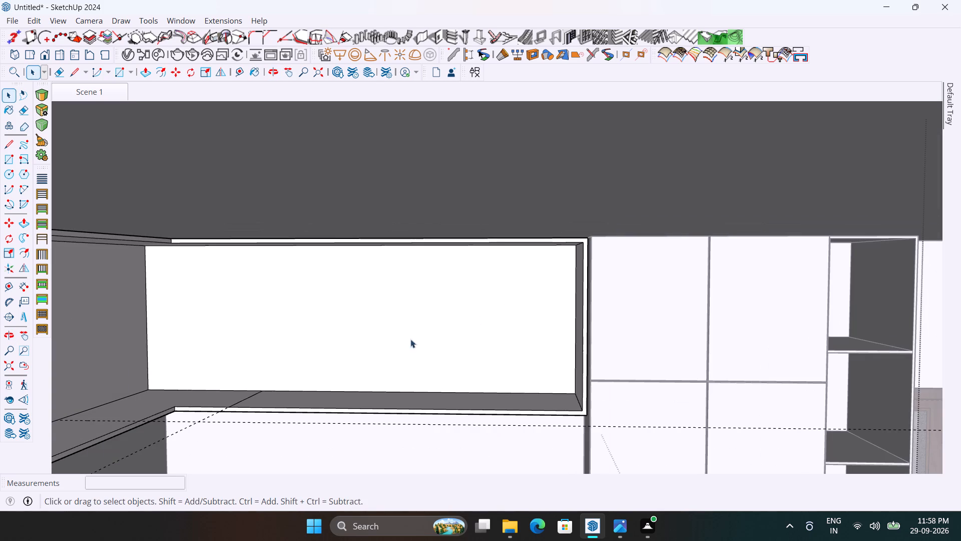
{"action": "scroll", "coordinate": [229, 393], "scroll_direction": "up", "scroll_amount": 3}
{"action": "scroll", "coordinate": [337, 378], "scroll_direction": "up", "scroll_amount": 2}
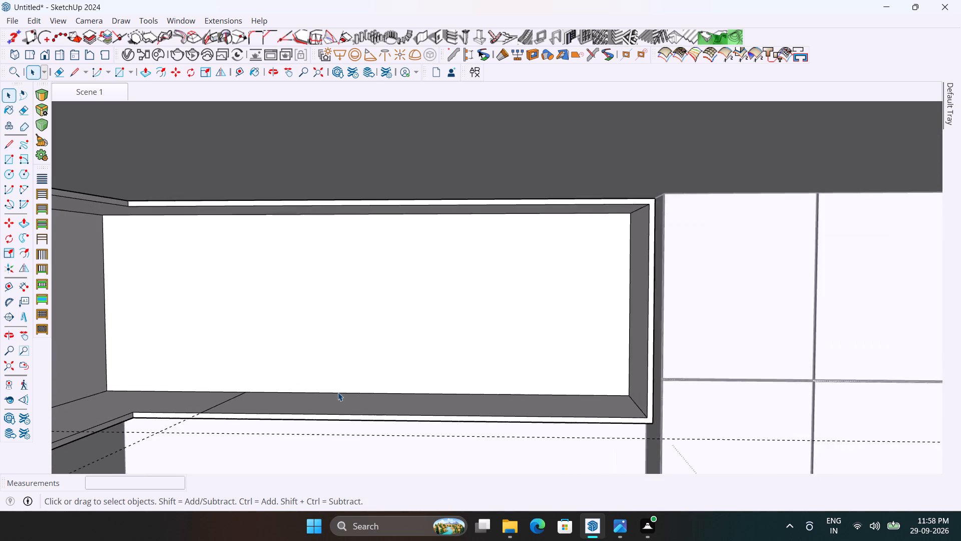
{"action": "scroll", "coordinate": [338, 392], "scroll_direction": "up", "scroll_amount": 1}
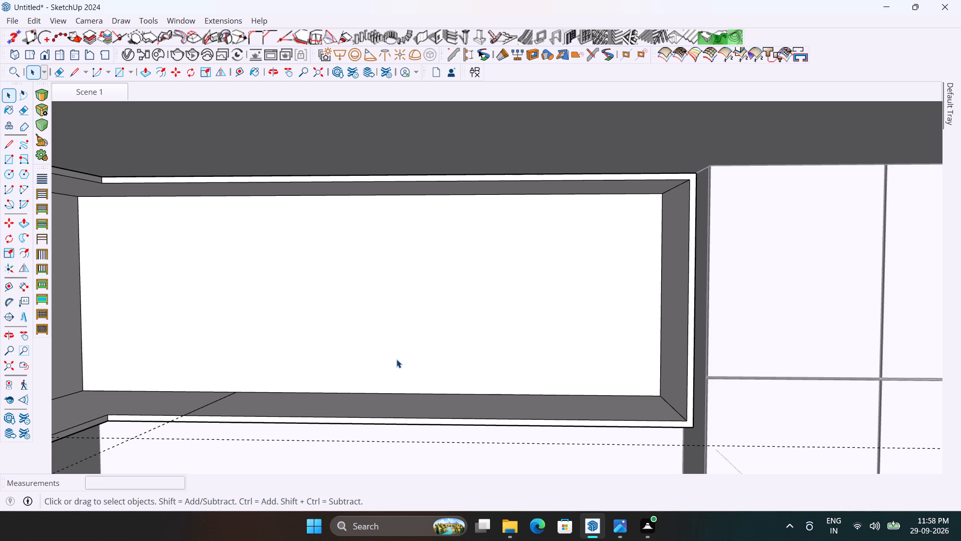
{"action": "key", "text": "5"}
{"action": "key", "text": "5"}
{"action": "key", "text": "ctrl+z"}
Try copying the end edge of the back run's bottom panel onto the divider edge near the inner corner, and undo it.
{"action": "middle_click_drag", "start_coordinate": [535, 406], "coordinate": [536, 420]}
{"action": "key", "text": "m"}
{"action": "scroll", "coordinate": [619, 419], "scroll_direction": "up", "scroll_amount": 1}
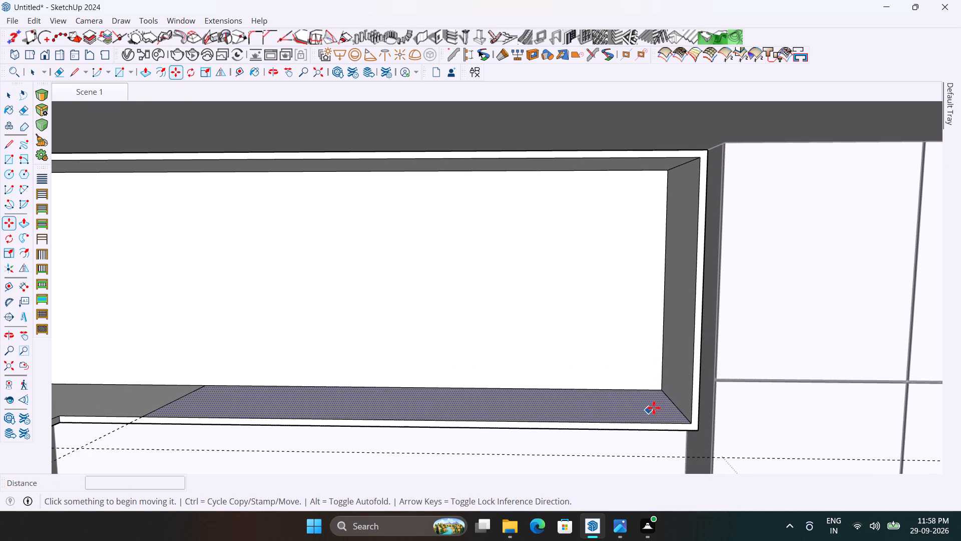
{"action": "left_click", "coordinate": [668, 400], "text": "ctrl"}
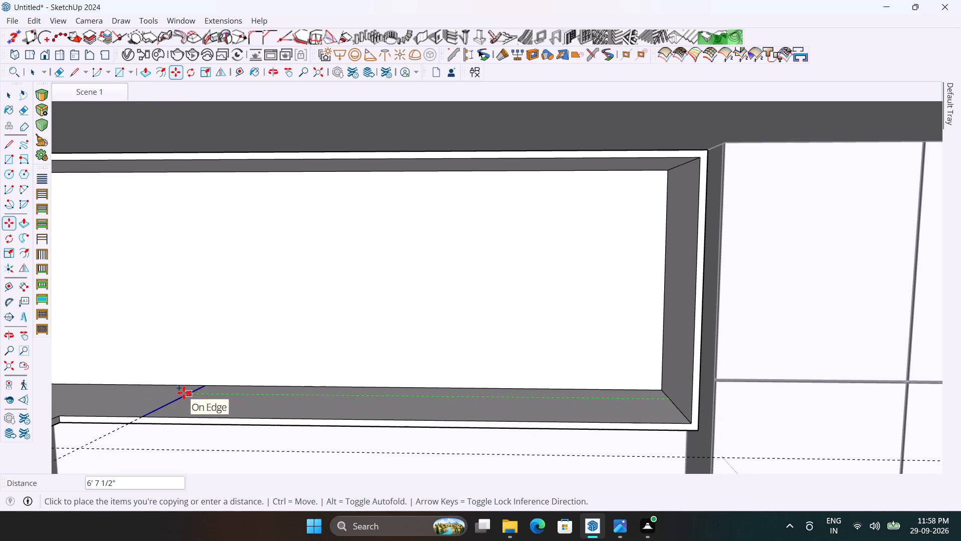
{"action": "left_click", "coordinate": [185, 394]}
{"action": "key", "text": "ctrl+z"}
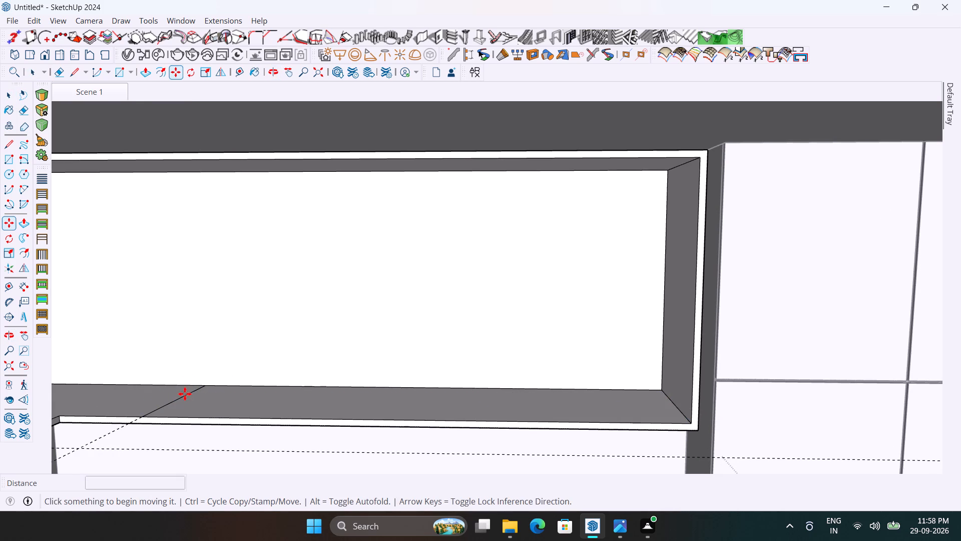
Copy the divider edge near the inner corner to the bottom panel's end edge, dividing the span into 3 equal parts.
{"action": "left_click", "coordinate": [175, 401], "text": "ctrl"}
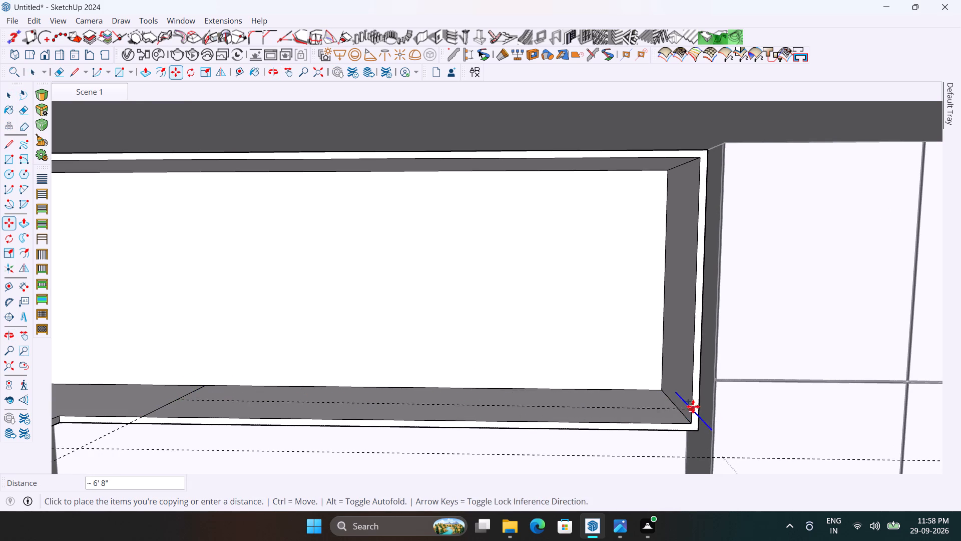
{"action": "left_click", "coordinate": [672, 405]}
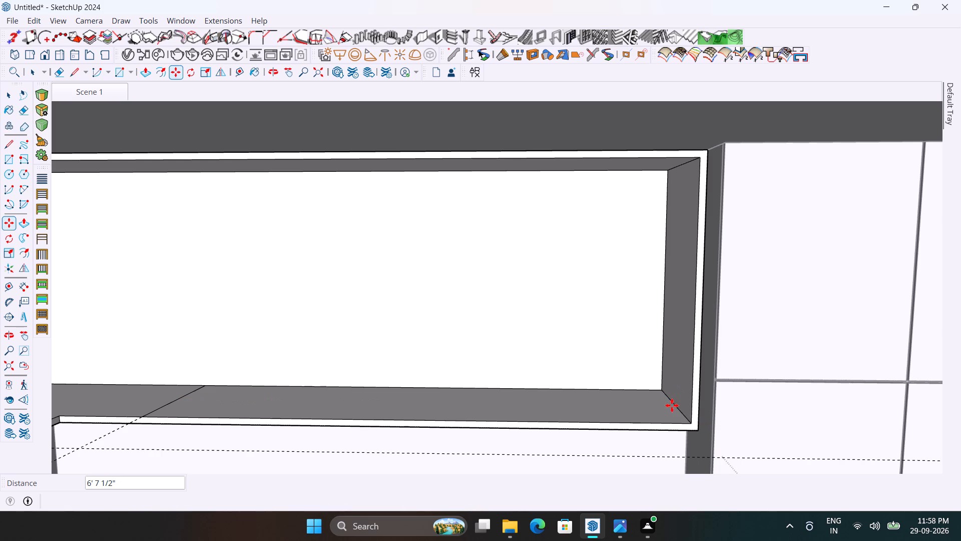
{"action": "key", "text": "3"}
{"action": "key", "text": "slash"}
{"action": "key", "text": "Return"}
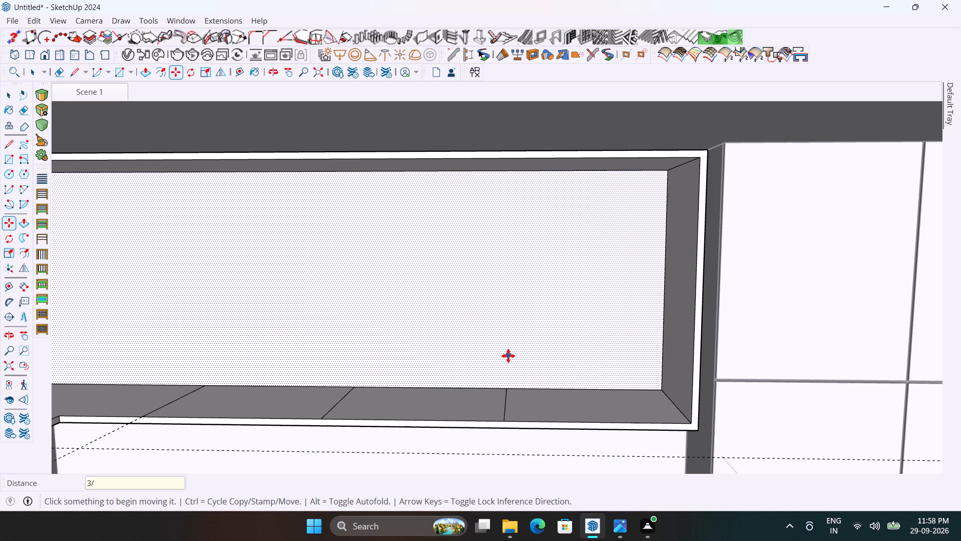
Copy the three divider edges on the back run's bottom panel 0.35" away from the inner corner.
{"action": "scroll", "coordinate": [508, 356], "scroll_direction": "up", "scroll_amount": 1}
{"action": "scroll", "coordinate": [508, 356], "scroll_direction": "down", "scroll_amount": 2}
{"action": "scroll", "coordinate": [352, 359], "scroll_direction": "up", "scroll_amount": 1}
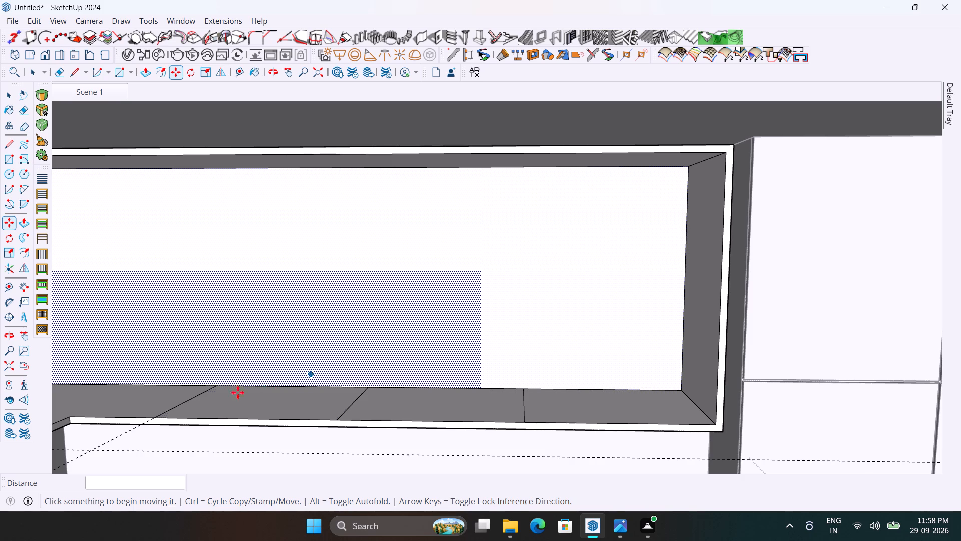
{"action": "scroll", "coordinate": [228, 398], "scroll_direction": "up", "scroll_amount": 2}
{"action": "scroll", "coordinate": [261, 379], "scroll_direction": "down", "scroll_amount": 2}
{"action": "scroll", "coordinate": [167, 397], "scroll_direction": "up", "scroll_amount": 5}
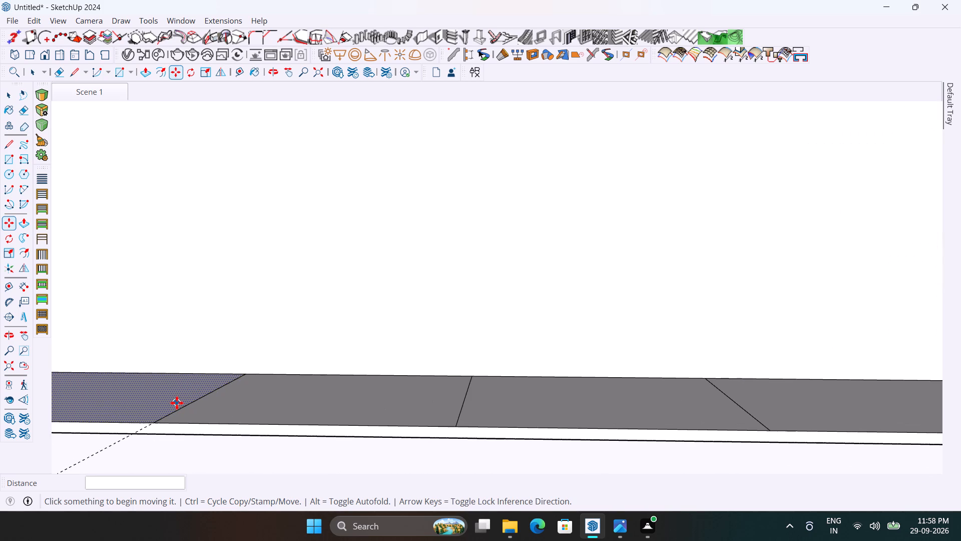
{"action": "scroll", "coordinate": [202, 404], "scroll_direction": "up", "scroll_amount": 2}
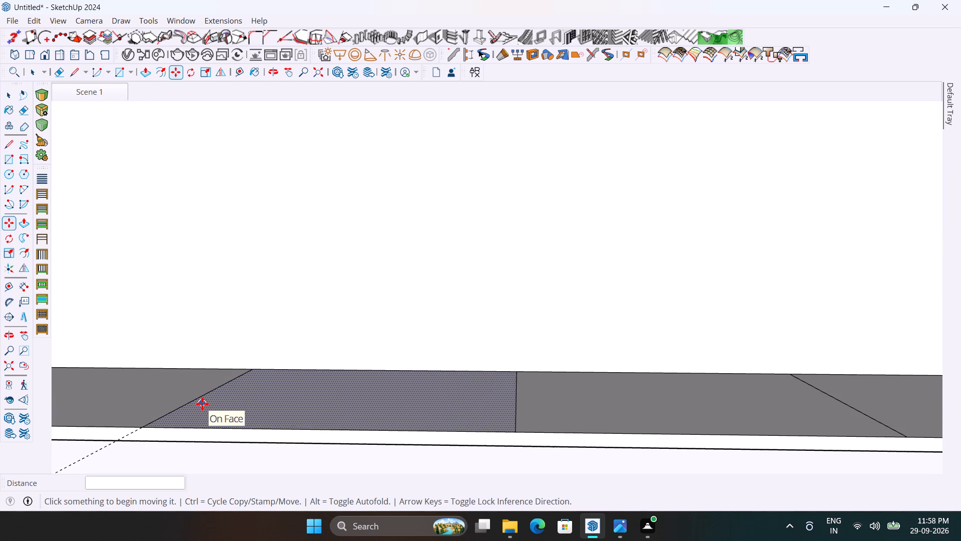
{"action": "key", "text": "space"}
{"action": "scroll", "coordinate": [200, 398], "scroll_direction": "down", "scroll_amount": 1}
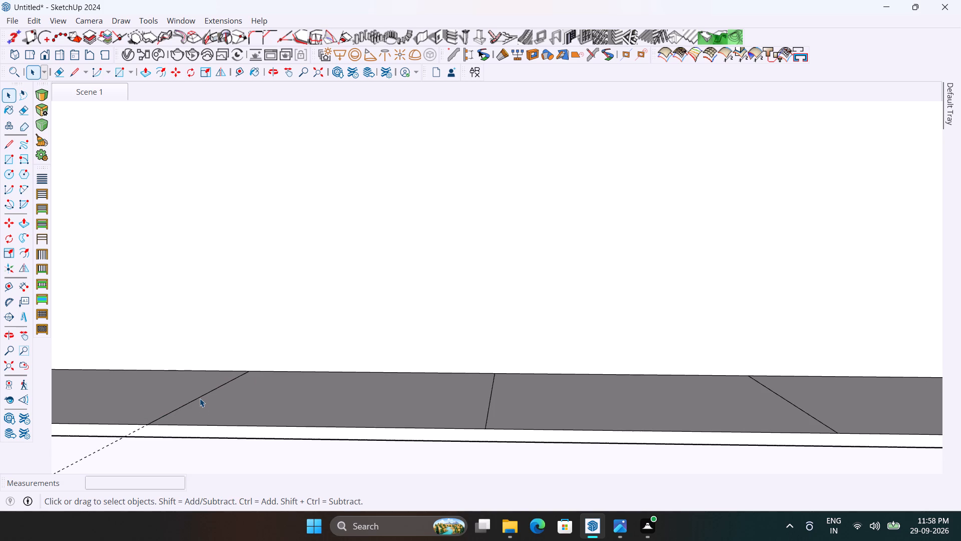
{"action": "scroll", "coordinate": [200, 398], "scroll_direction": "down", "scroll_amount": 1}
{"action": "left_click", "coordinate": [200, 398], "text": "ctrl"}
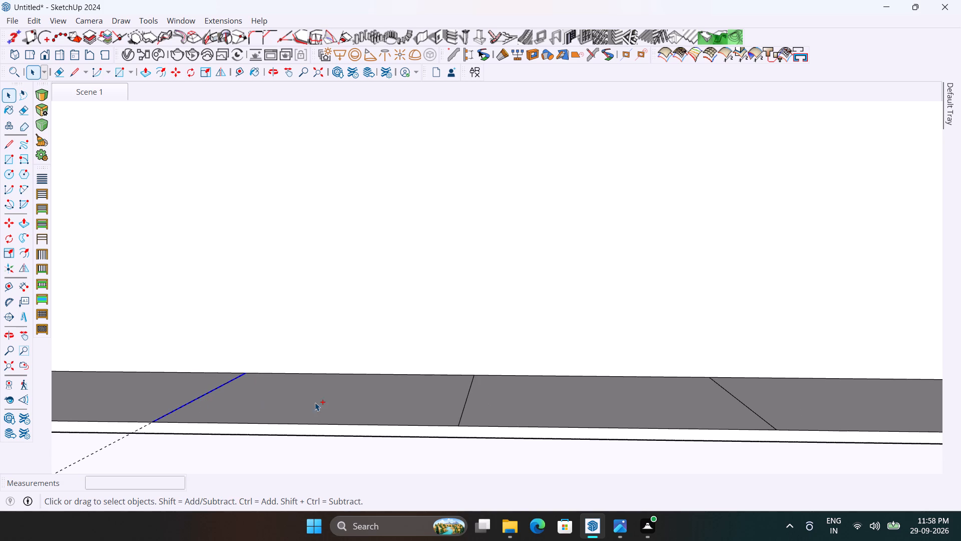
{"action": "left_click", "coordinate": [468, 402], "text": "ctrl"}
{"action": "left_click", "coordinate": [736, 398], "text": "ctrl"}
{"action": "scroll", "coordinate": [556, 345], "scroll_direction": "down", "scroll_amount": 2}
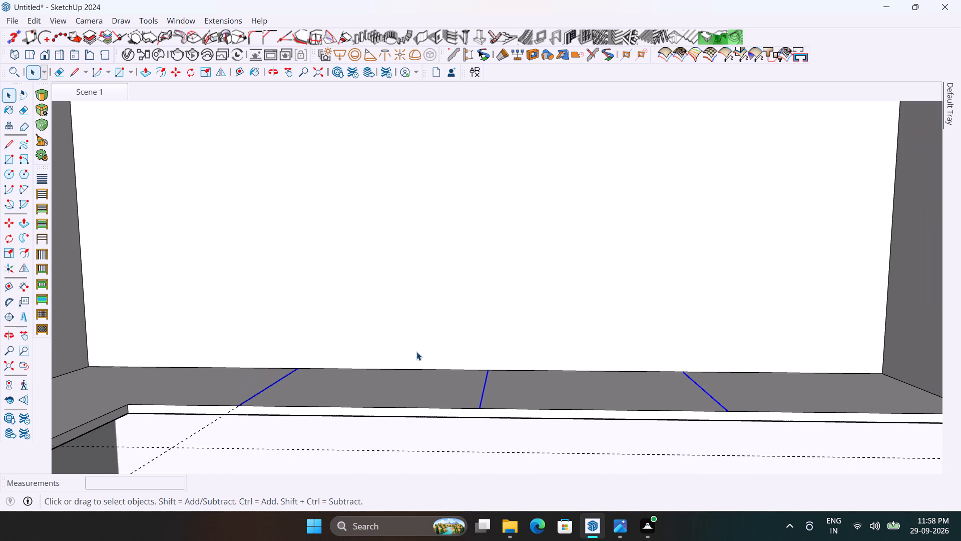
{"action": "key", "text": "m"}
{"action": "scroll", "coordinate": [300, 386], "scroll_direction": "up", "scroll_amount": 2}
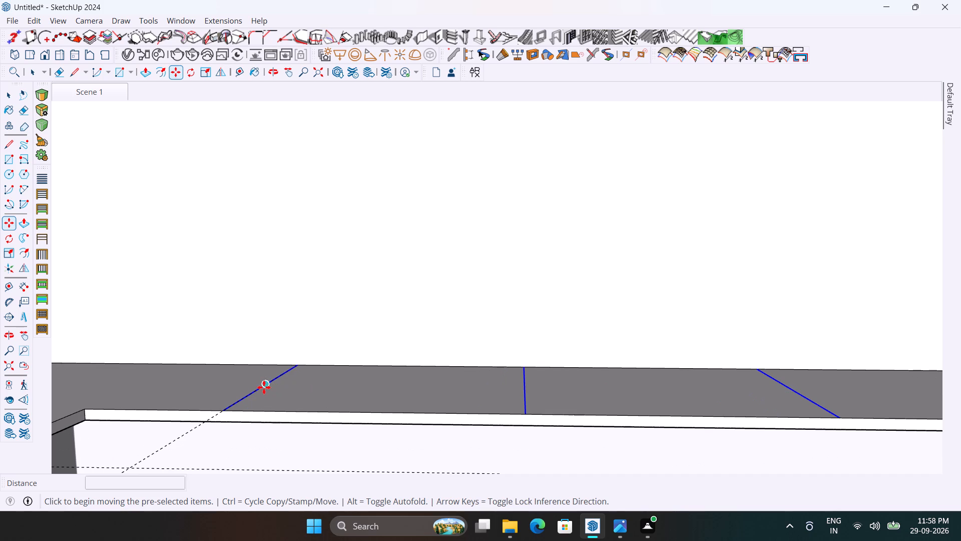
{"action": "left_click", "coordinate": [264, 387], "text": "ctrl"}
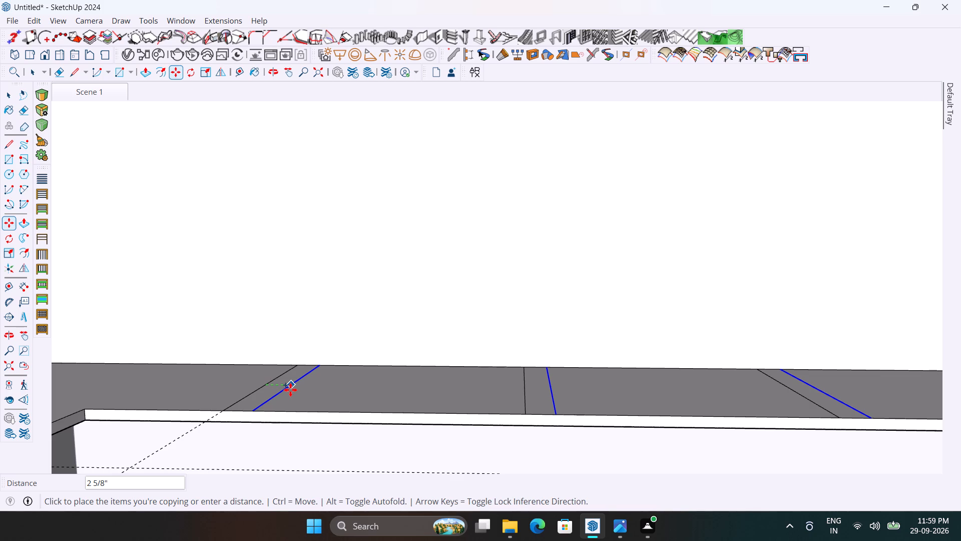
{"action": "type", "text": "0."}
{"action": "type", "text": "35"}
{"action": "key", "text": "Return"}
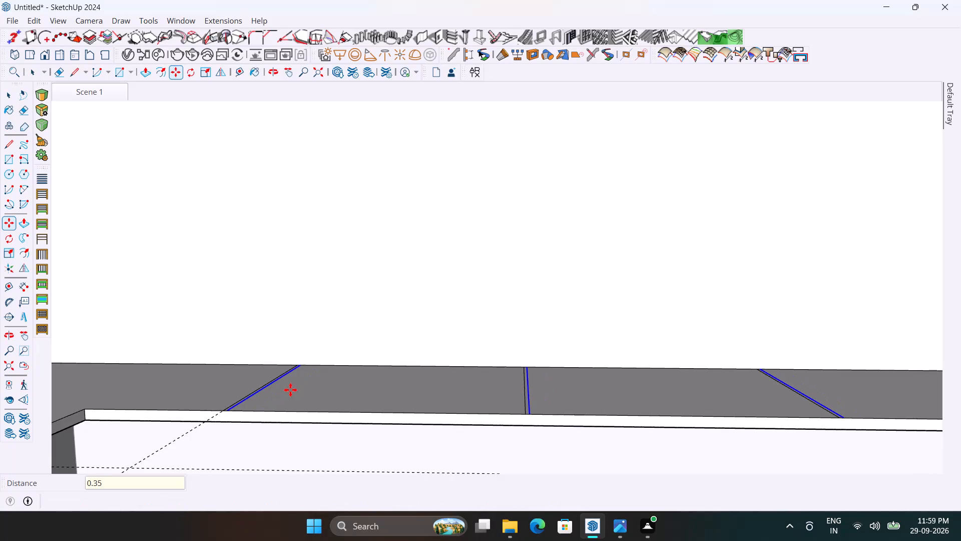
Copy the three offset divider edges 0.75" back toward the inner corner to outline the partition thickness.
{"action": "scroll", "coordinate": [820, 386], "scroll_direction": "up", "scroll_amount": 3}
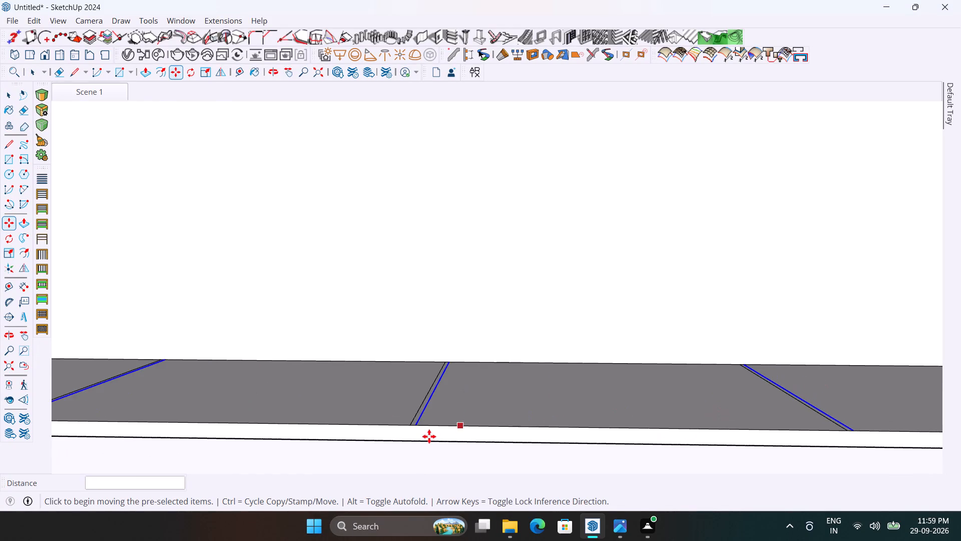
{"action": "scroll", "coordinate": [427, 431], "scroll_direction": "up", "scroll_amount": 2}
{"action": "left_click", "coordinate": [434, 391], "text": "ctrl"}
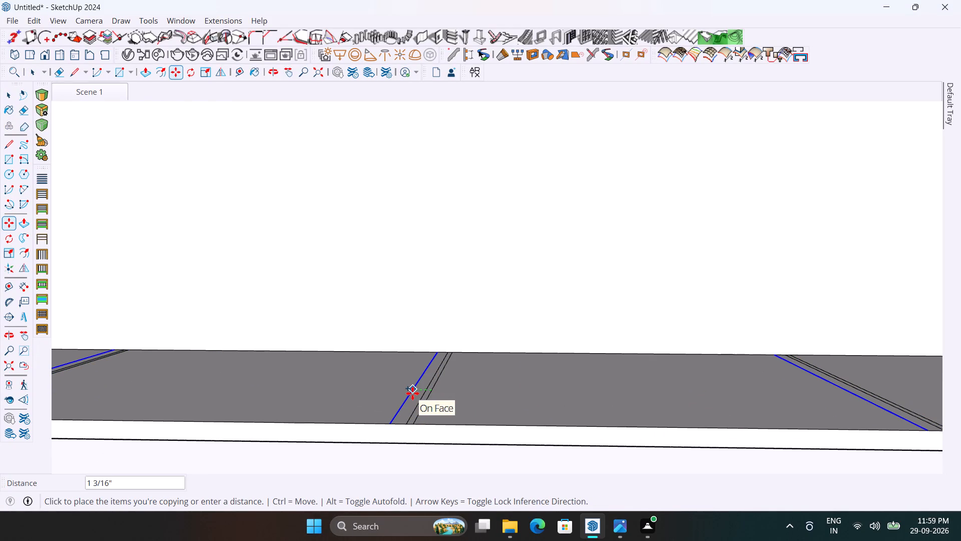
{"action": "type", "text": "0."}
{"action": "type", "text": "75"}
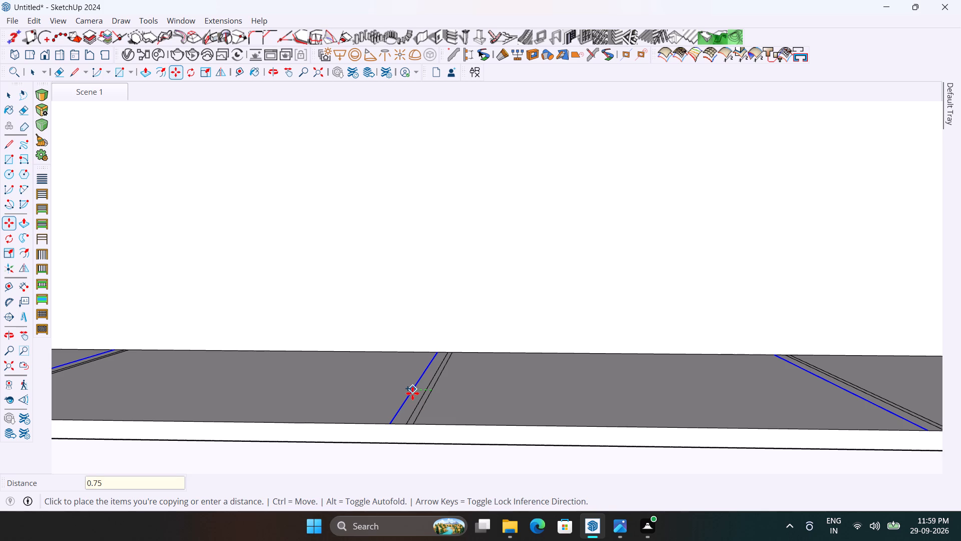
{"action": "key", "text": "Return"}
{"action": "scroll", "coordinate": [435, 408], "scroll_direction": "down", "scroll_amount": 2}
{"action": "key", "text": "space"}
Erase the original middle line from each of the three partition outlines, leaving 0.75" wide strips on the bottom panel.
{"action": "scroll", "coordinate": [392, 408], "scroll_direction": "down", "scroll_amount": 1}
{"action": "key", "text": "e"}
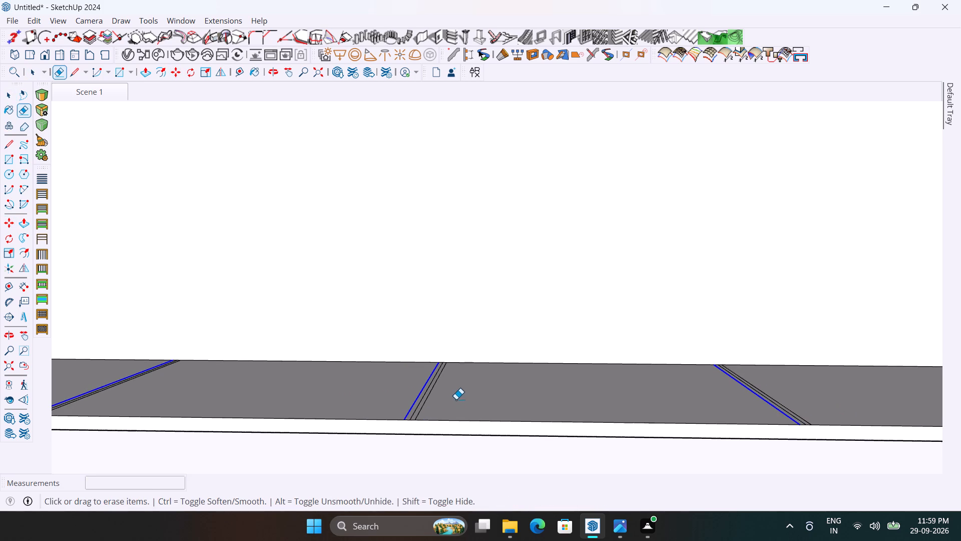
{"action": "scroll", "coordinate": [448, 398], "scroll_direction": "up", "scroll_amount": 3}
{"action": "scroll", "coordinate": [403, 396], "scroll_direction": "up", "scroll_amount": 2}
{"action": "left_click", "coordinate": [411, 402]}
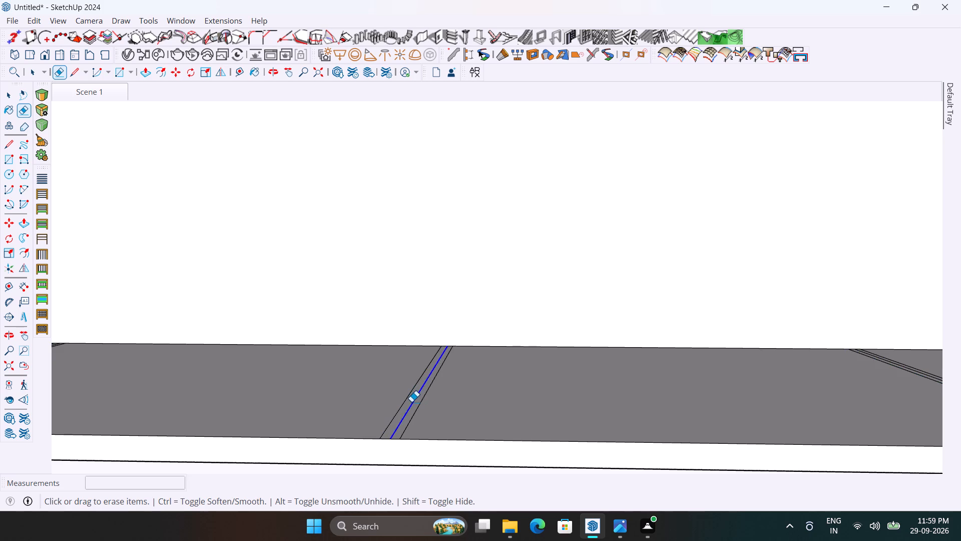
{"action": "scroll", "coordinate": [415, 400], "scroll_direction": "down", "scroll_amount": 8}
{"action": "scroll", "coordinate": [191, 400], "scroll_direction": "up", "scroll_amount": 4}
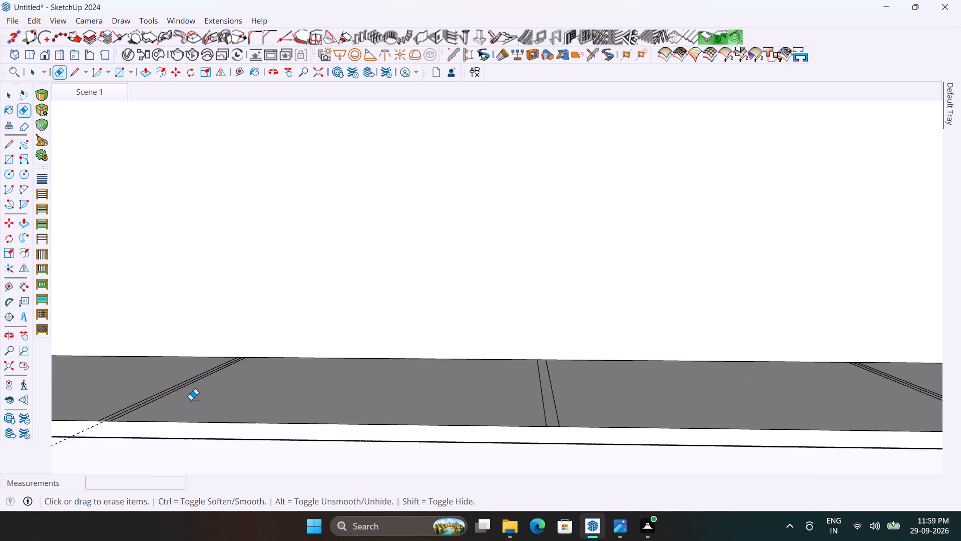
{"action": "scroll", "coordinate": [174, 394], "scroll_direction": "up", "scroll_amount": 8}
{"action": "left_click", "coordinate": [165, 386]}
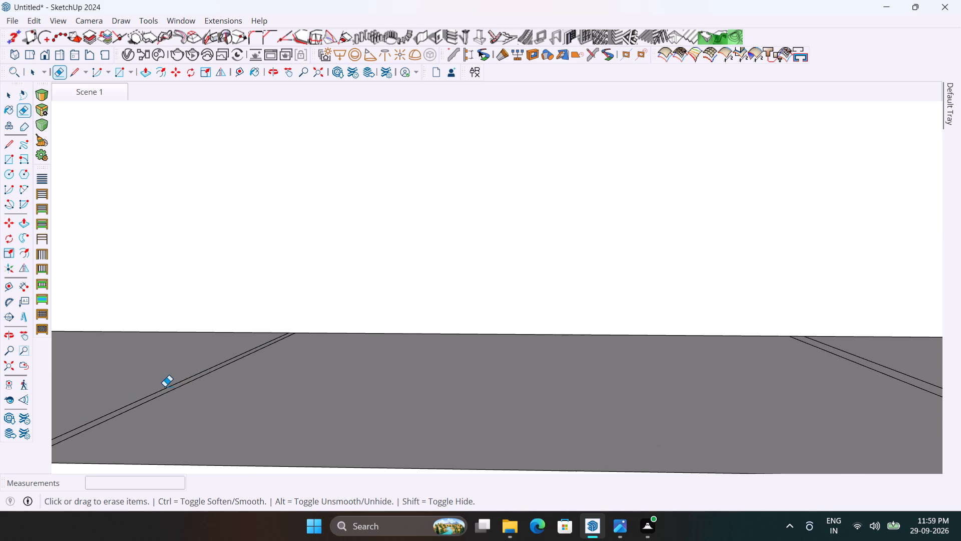
{"action": "key", "text": "ctrl+z"}
{"action": "scroll", "coordinate": [166, 388], "scroll_direction": "up", "scroll_amount": 3}
{"action": "left_click", "coordinate": [166, 388]}
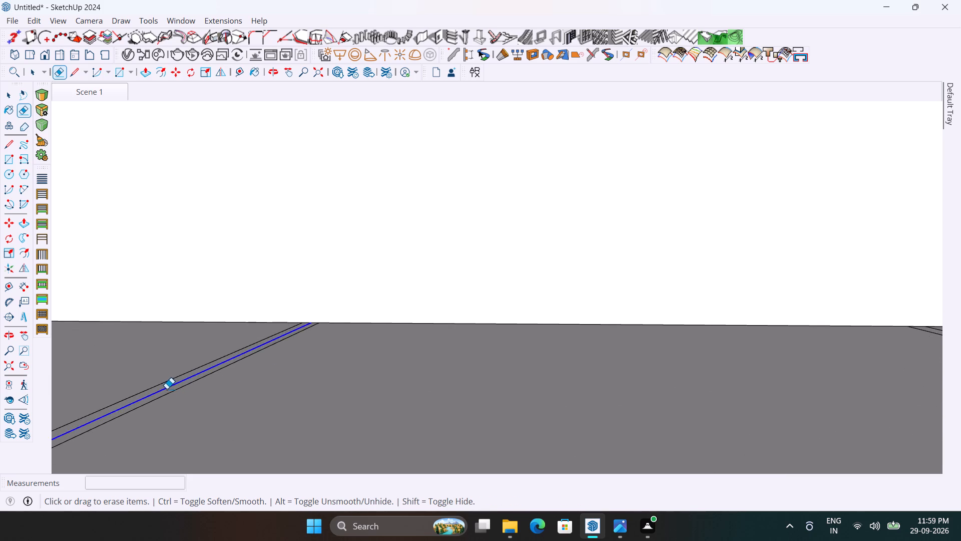
{"action": "scroll", "coordinate": [167, 389], "scroll_direction": "down", "scroll_amount": 11}
{"action": "scroll", "coordinate": [437, 405], "scroll_direction": "down", "scroll_amount": 5}
{"action": "scroll", "coordinate": [871, 419], "scroll_direction": "up", "scroll_amount": 7}
{"action": "scroll", "coordinate": [809, 419], "scroll_direction": "up", "scroll_amount": 4}
{"action": "left_click", "coordinate": [826, 411]}
{"action": "scroll", "coordinate": [775, 416], "scroll_direction": "down", "scroll_amount": 2}
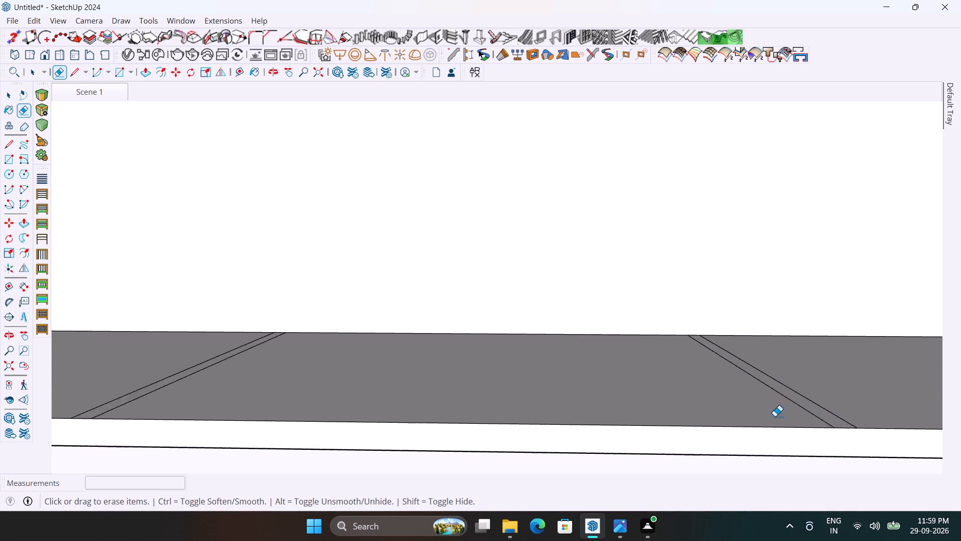
Push/Pull the three 0.75" partition strips on the back run's bottom panel up 3' 1" to the top panel.
{"action": "scroll", "coordinate": [775, 416], "scroll_direction": "down", "scroll_amount": 14}
{"action": "key", "text": "p"}
{"action": "scroll", "coordinate": [813, 420], "scroll_direction": "up", "scroll_amount": 1}
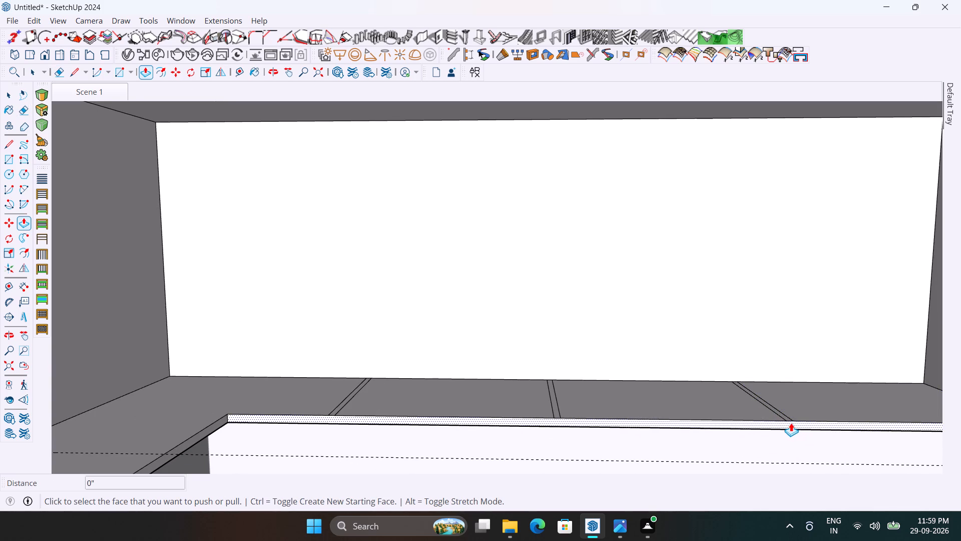
{"action": "left_click", "coordinate": [786, 418]}
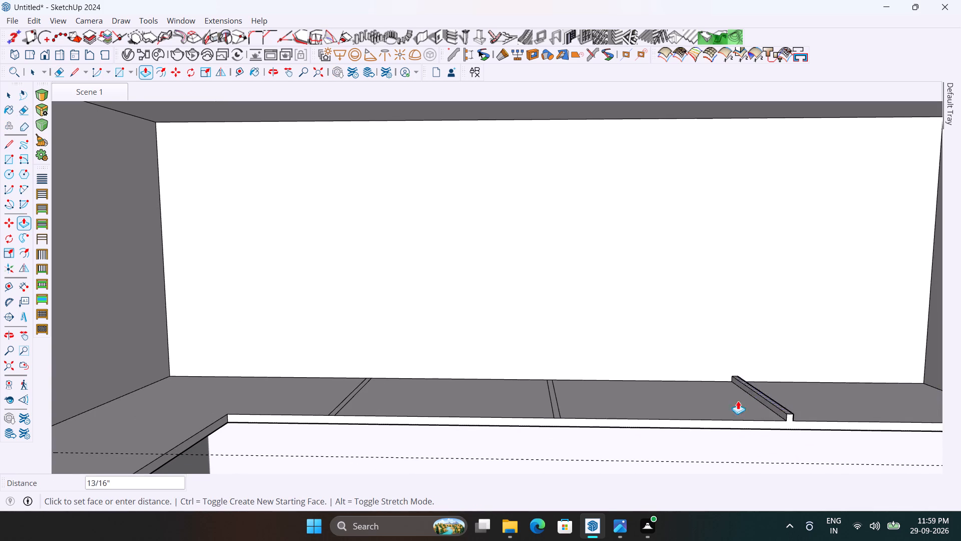
{"action": "scroll", "coordinate": [716, 379], "scroll_direction": "down", "scroll_amount": 3}
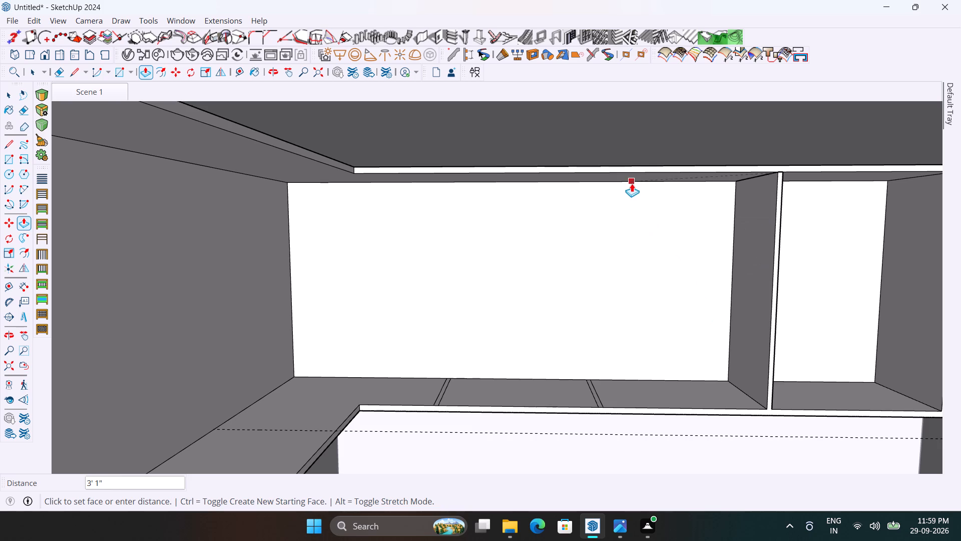
{"action": "left_click", "coordinate": [628, 178]}
{"action": "scroll", "coordinate": [619, 351], "scroll_direction": "up", "scroll_amount": 2}
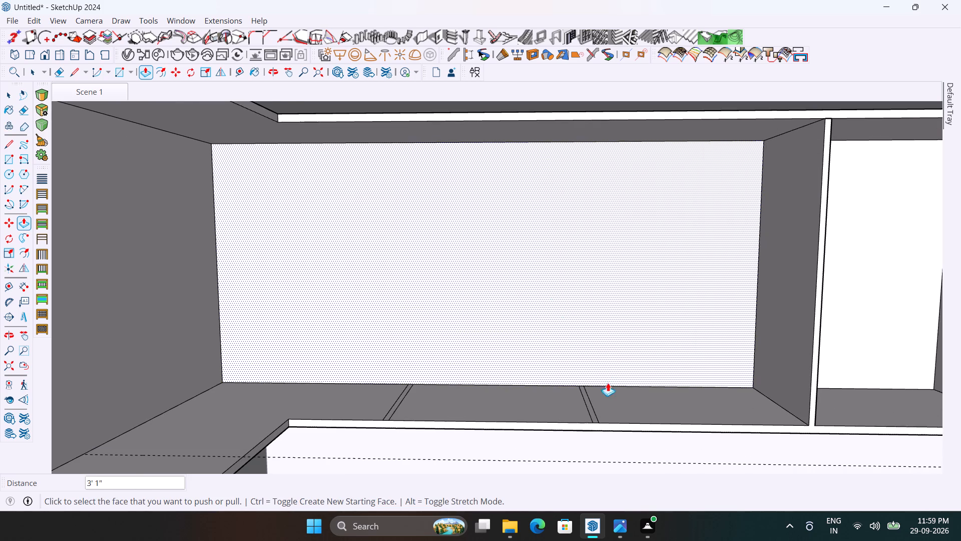
{"action": "double_click", "coordinate": [594, 415]}
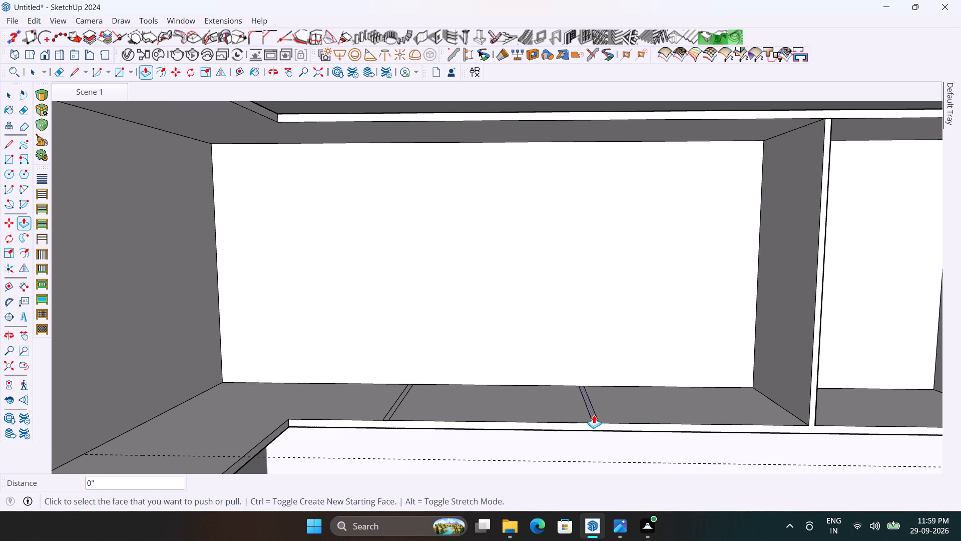
{"action": "double_click", "coordinate": [387, 416]}
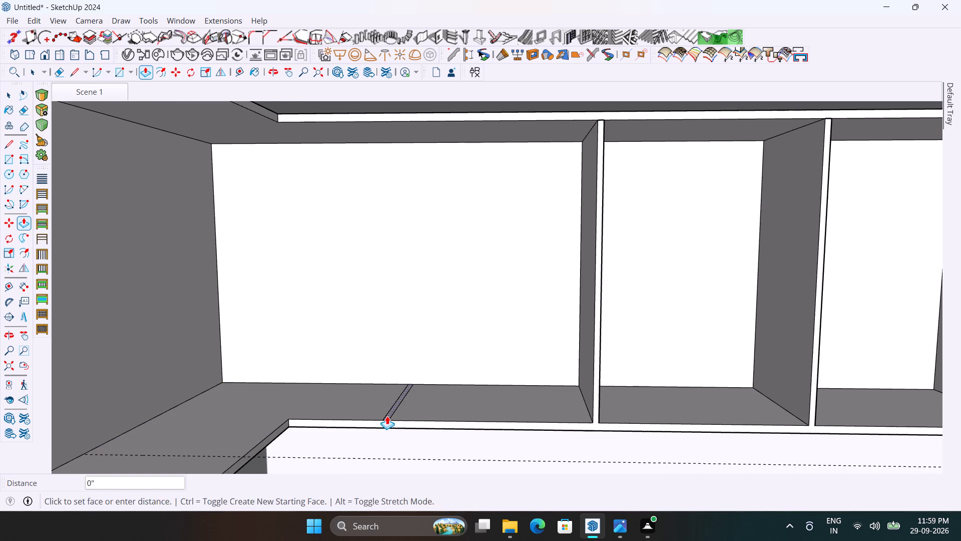
Return to the Scene 1 view and review the partitioned upper cabinets in the whole room against the reference picture.
{"action": "scroll", "coordinate": [488, 354], "scroll_direction": "down", "scroll_amount": 5}
{"action": "middle_click_drag", "start_coordinate": [478, 354], "coordinate": [422, 352]}
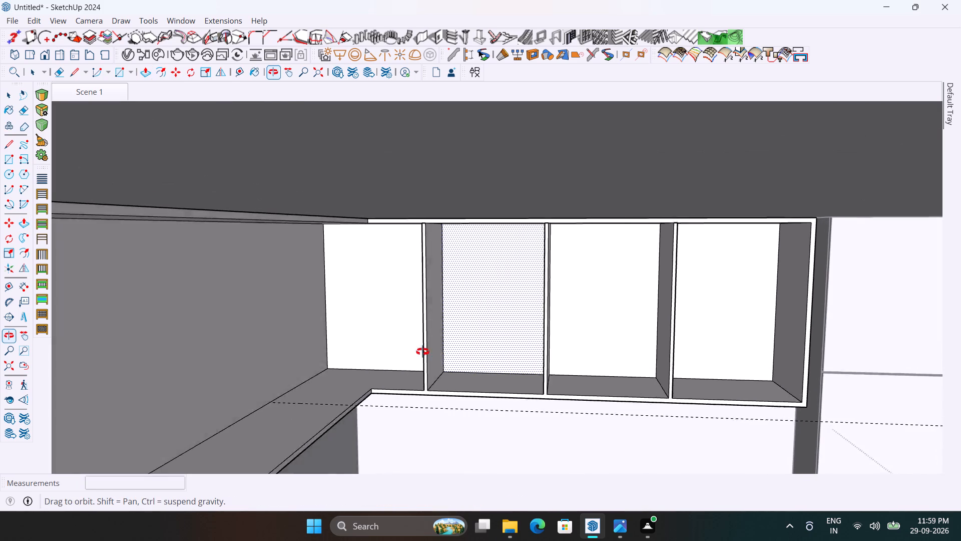
{"action": "middle_click_drag", "start_coordinate": [422, 352], "coordinate": [357, 341]}
{"action": "scroll", "coordinate": [602, 333], "scroll_direction": "down", "scroll_amount": 5}
{"action": "middle_click_drag", "start_coordinate": [576, 352], "coordinate": [508, 327]}
{"action": "scroll", "coordinate": [309, 343], "scroll_direction": "up", "scroll_amount": 2}
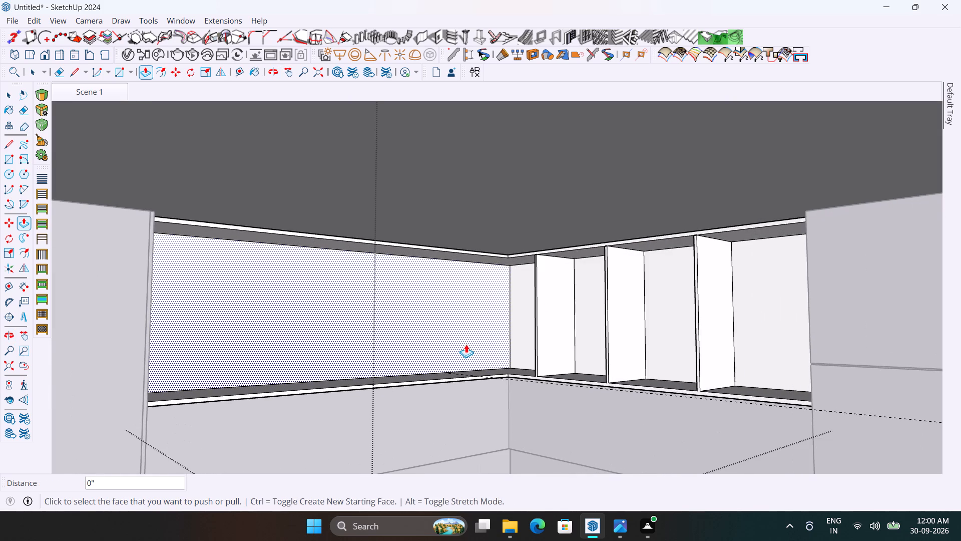
{"action": "key", "text": "space"}
{"action": "scroll", "coordinate": [527, 351], "scroll_direction": "down", "scroll_amount": 6}
{"action": "key", "text": "space"}
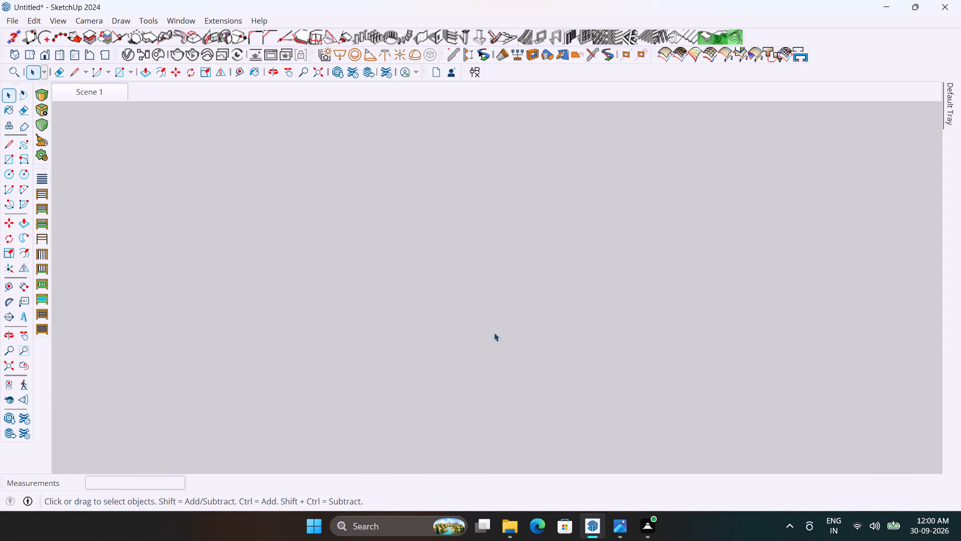
{"action": "left_click", "coordinate": [105, 91]}
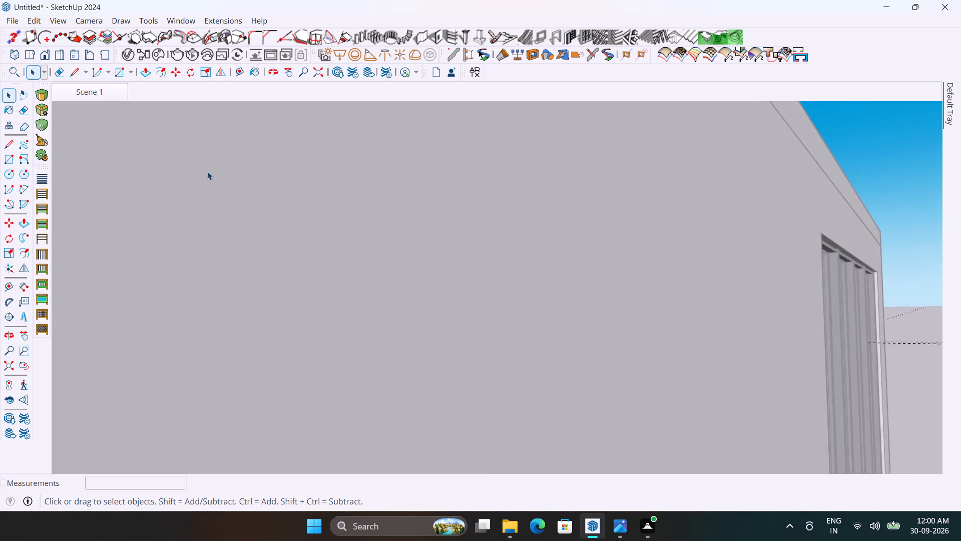
{"action": "scroll", "coordinate": [364, 273], "scroll_direction": "down", "scroll_amount": 1}
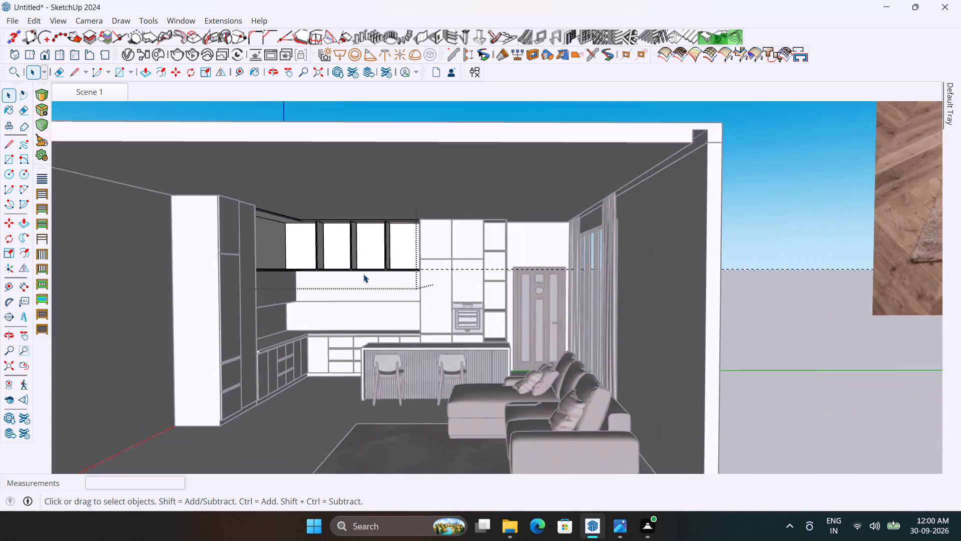
{"action": "scroll", "coordinate": [363, 274], "scroll_direction": "down", "scroll_amount": 1}
{"action": "left_click", "coordinate": [705, 357]}
{"action": "scroll", "coordinate": [531, 354], "scroll_direction": "down", "scroll_amount": 2}
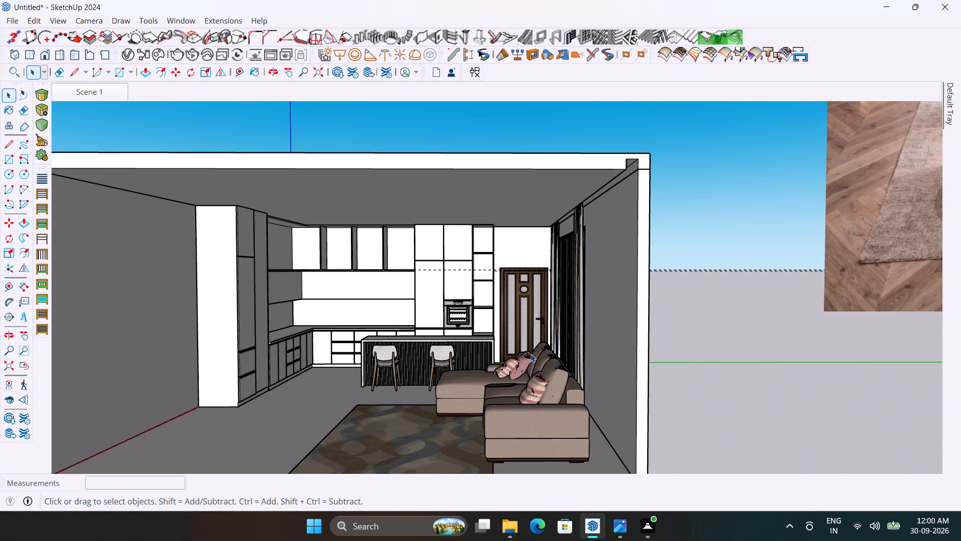
{"action": "scroll", "coordinate": [531, 354], "scroll_direction": "down", "scroll_amount": 1}
{"action": "scroll", "coordinate": [463, 333], "scroll_direction": "down", "scroll_amount": 11}
{"action": "scroll", "coordinate": [474, 376], "scroll_direction": "down", "scroll_amount": 2}
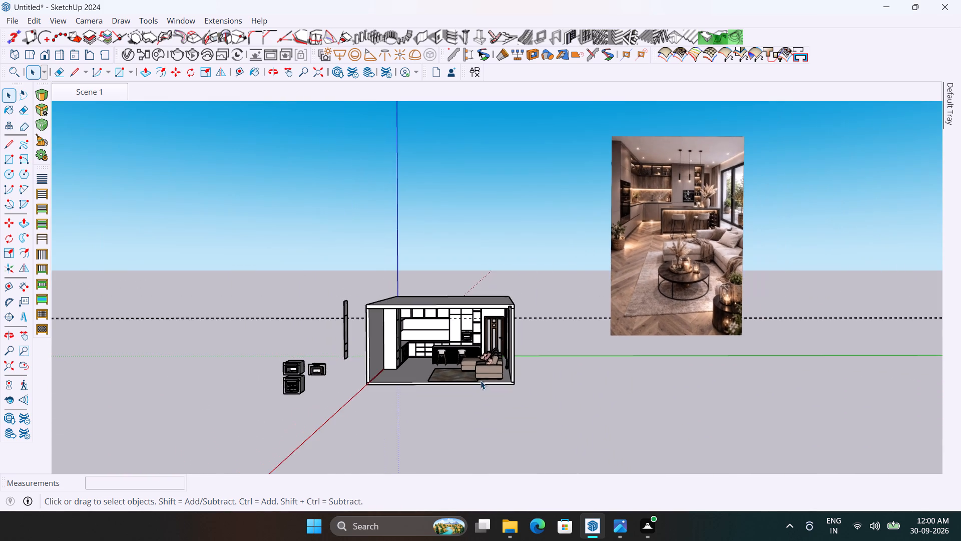
{"action": "scroll", "coordinate": [472, 336], "scroll_direction": "up", "scroll_amount": 3}
{"action": "scroll", "coordinate": [388, 378], "scroll_direction": "up", "scroll_amount": 3}
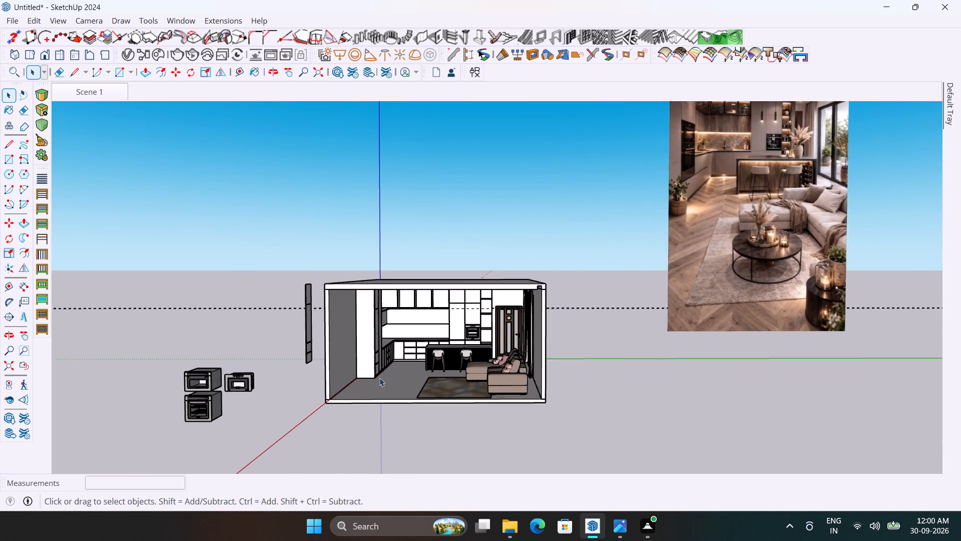
{"action": "scroll", "coordinate": [386, 377], "scroll_direction": "up", "scroll_amount": 1}
{"action": "middle_click_drag", "start_coordinate": [380, 380], "coordinate": [260, 406]}
{"action": "scroll", "coordinate": [327, 306], "scroll_direction": "up", "scroll_amount": 4}
{"action": "scroll", "coordinate": [415, 299], "scroll_direction": "up", "scroll_amount": 2}
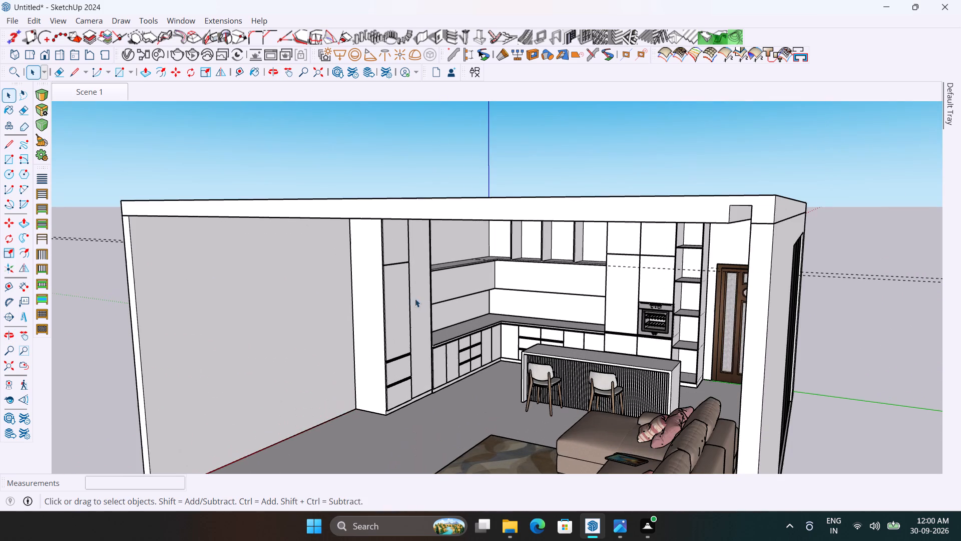
{"action": "middle_click_drag", "start_coordinate": [444, 297], "coordinate": [445, 266]}
{"action": "scroll", "coordinate": [447, 297], "scroll_direction": "up", "scroll_amount": 1}
{"action": "scroll", "coordinate": [468, 260], "scroll_direction": "up", "scroll_amount": 3}
{"action": "scroll", "coordinate": [542, 242], "scroll_direction": "up", "scroll_amount": 1}
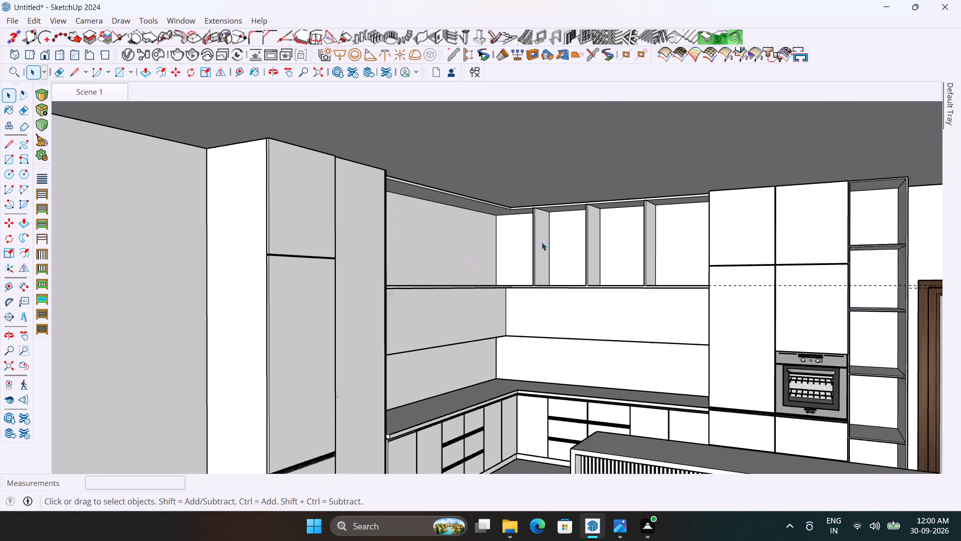
Open the L-shaped upper cabinet for editing at the partition nearest the inner corner.
{"action": "scroll", "coordinate": [542, 242], "scroll_direction": "up", "scroll_amount": 1}
{"action": "middle_click_drag", "start_coordinate": [538, 248], "coordinate": [528, 262]}
{"action": "scroll", "coordinate": [559, 241], "scroll_direction": "up", "scroll_amount": 3}
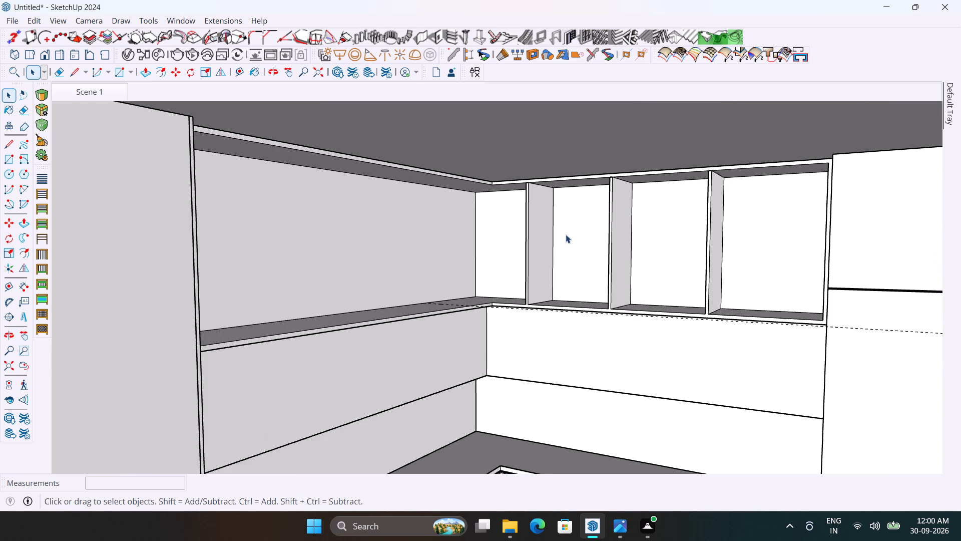
{"action": "scroll", "coordinate": [551, 180], "scroll_direction": "up", "scroll_amount": 11}
{"action": "middle_click_drag", "start_coordinate": [515, 187], "coordinate": [505, 192]}
{"action": "scroll", "coordinate": [504, 193], "scroll_direction": "up", "scroll_amount": 8}
{"action": "key", "text": "p"}
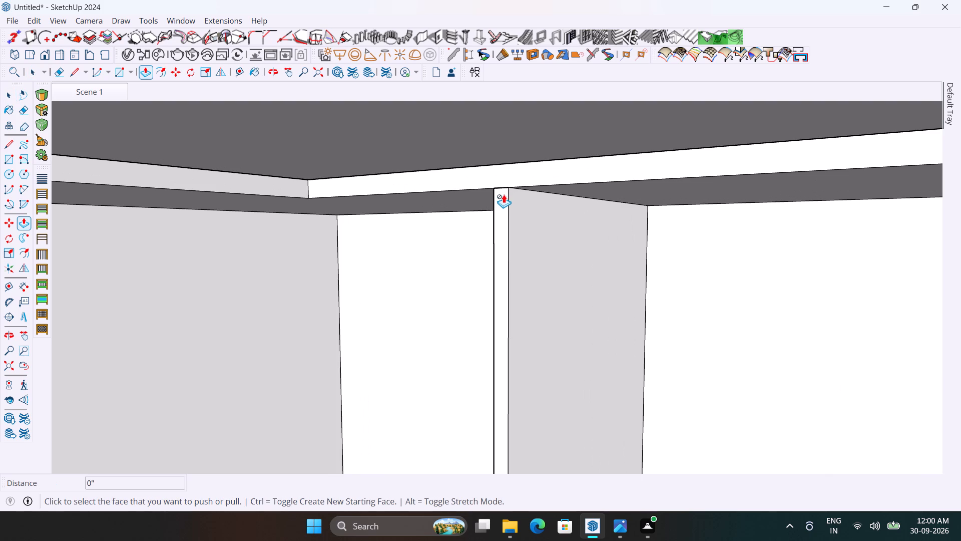
{"action": "left_click", "coordinate": [504, 194]}
{"action": "key", "text": "space"}
{"action": "double_click", "coordinate": [512, 205]}
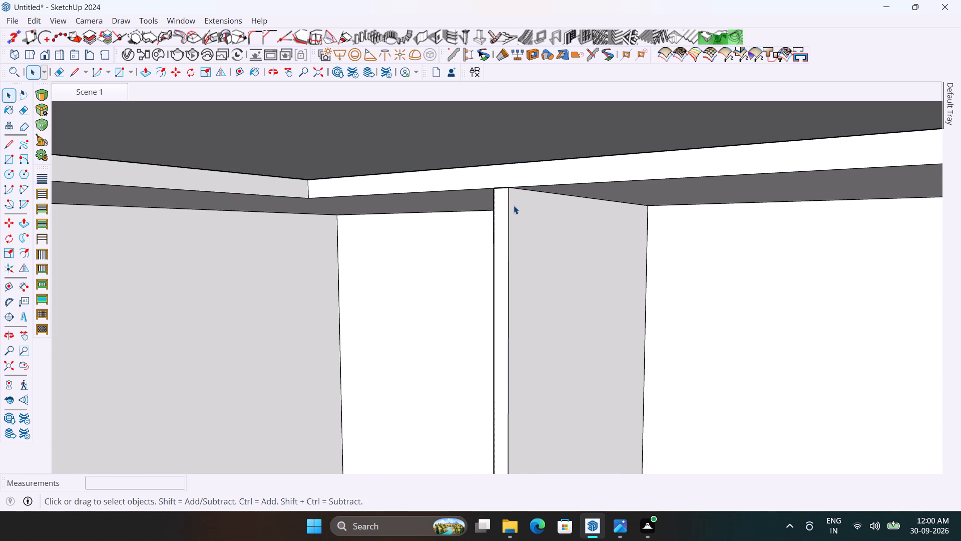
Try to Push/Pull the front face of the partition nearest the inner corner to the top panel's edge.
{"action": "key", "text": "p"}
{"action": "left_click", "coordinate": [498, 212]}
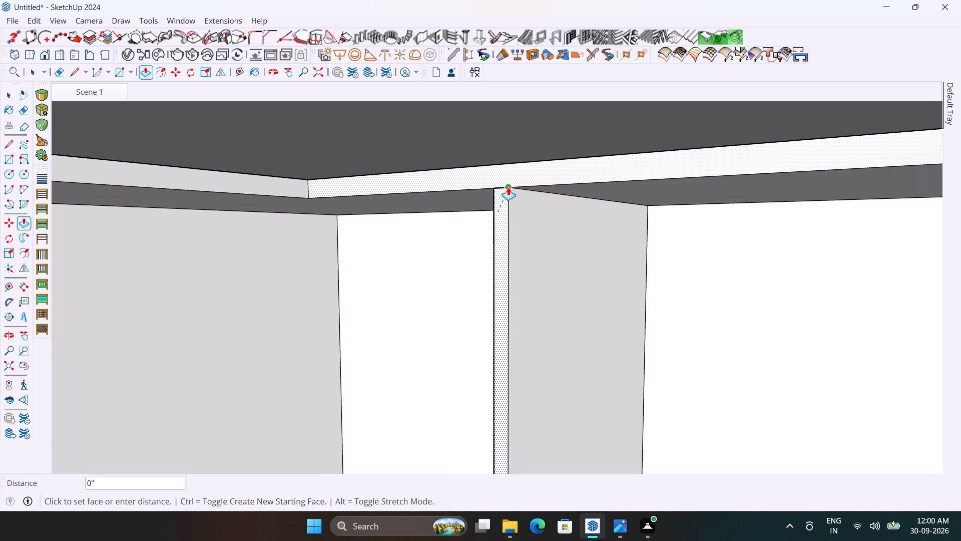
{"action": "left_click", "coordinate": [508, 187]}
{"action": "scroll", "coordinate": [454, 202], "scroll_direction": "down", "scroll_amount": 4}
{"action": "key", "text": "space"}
Examine the inner corner of the upper cabinets and the undivided side run beside it.
{"action": "scroll", "coordinate": [534, 211], "scroll_direction": "down", "scroll_amount": 12}
{"action": "middle_click_drag", "start_coordinate": [538, 219], "coordinate": [515, 206]}
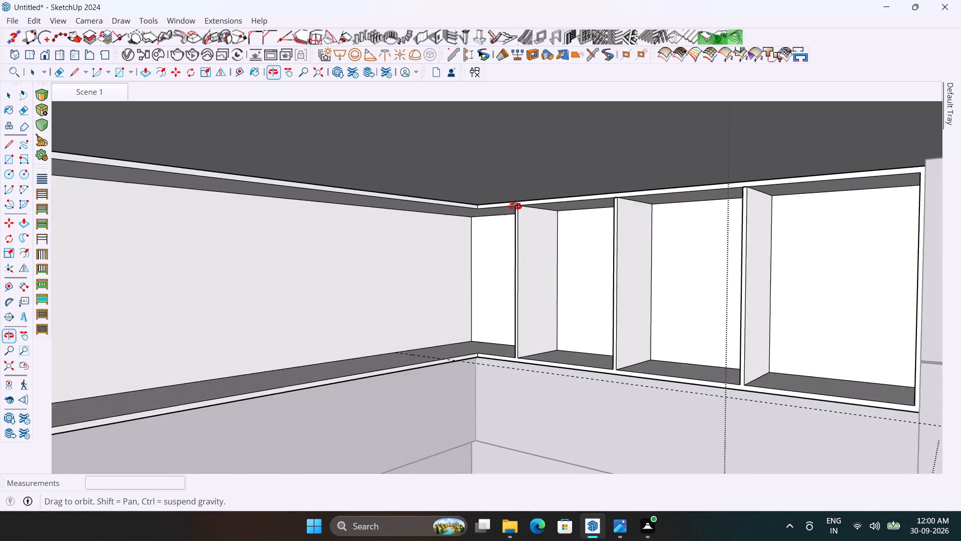
{"action": "middle_click_drag", "start_coordinate": [515, 206], "coordinate": [546, 209]}
{"action": "scroll", "coordinate": [546, 209], "scroll_direction": "up", "scroll_amount": 2}
{"action": "scroll", "coordinate": [546, 208], "scroll_direction": "down", "scroll_amount": 3}
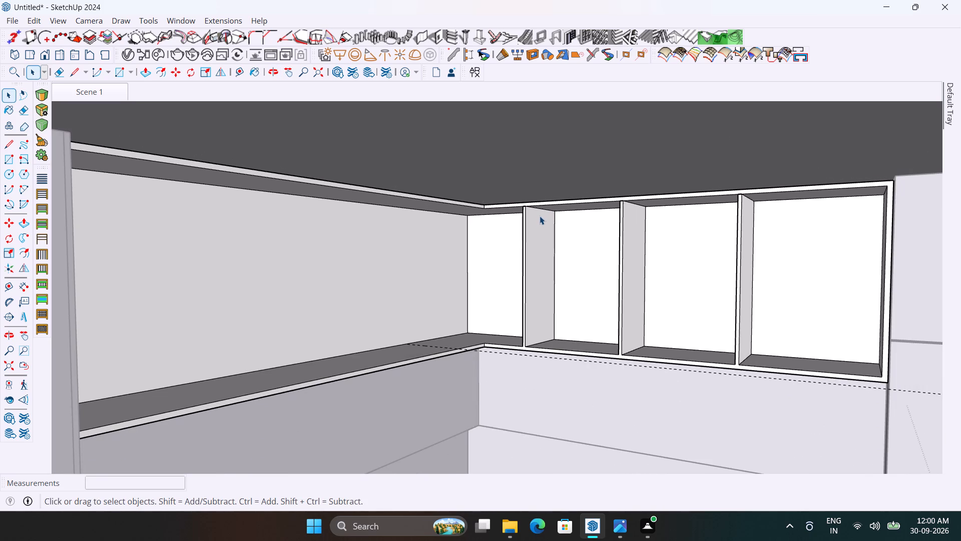
{"action": "scroll", "coordinate": [541, 216], "scroll_direction": "down", "scroll_amount": 1}
{"action": "scroll", "coordinate": [506, 224], "scroll_direction": "up", "scroll_amount": 2}
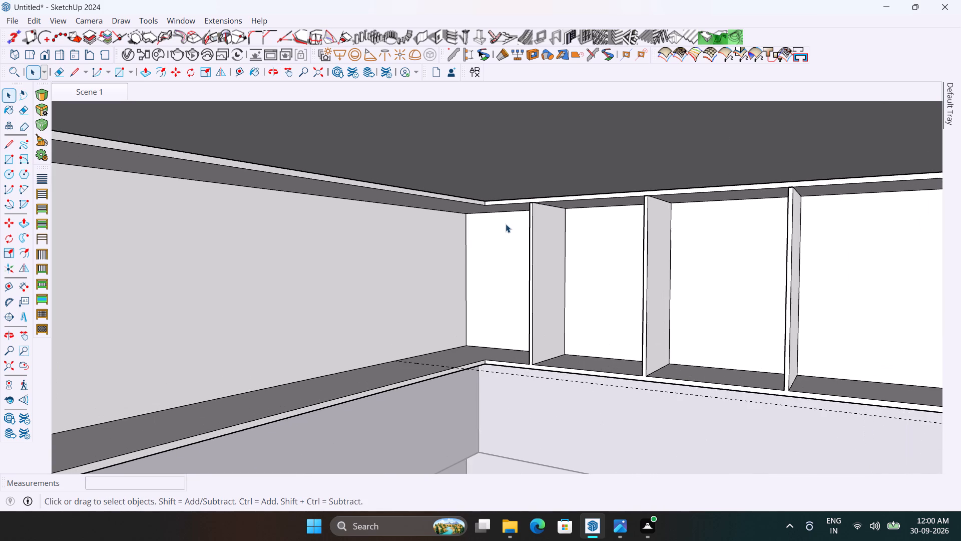
{"action": "scroll", "coordinate": [503, 221], "scroll_direction": "down", "scroll_amount": 1}
{"action": "middle_click_drag", "start_coordinate": [500, 219], "coordinate": [488, 219]}
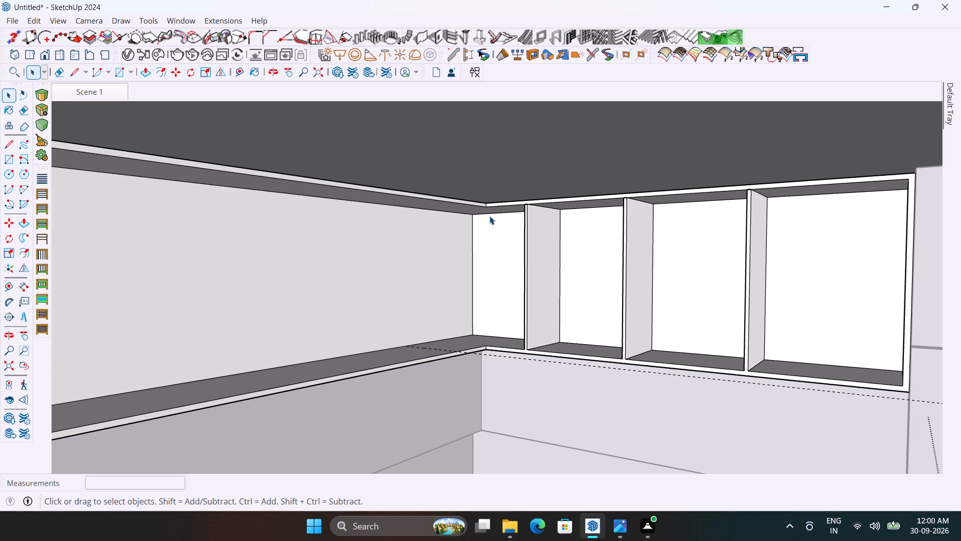
{"action": "middle_click_drag", "start_coordinate": [490, 216], "coordinate": [474, 232]}
{"action": "scroll", "coordinate": [480, 237], "scroll_direction": "down", "scroll_amount": 2}
Draw a line about 1' 5 1/2" long across the side run's bottom panel, along the dashed guide near the inner corner.
{"action": "scroll", "coordinate": [408, 347], "scroll_direction": "up", "scroll_amount": 4}
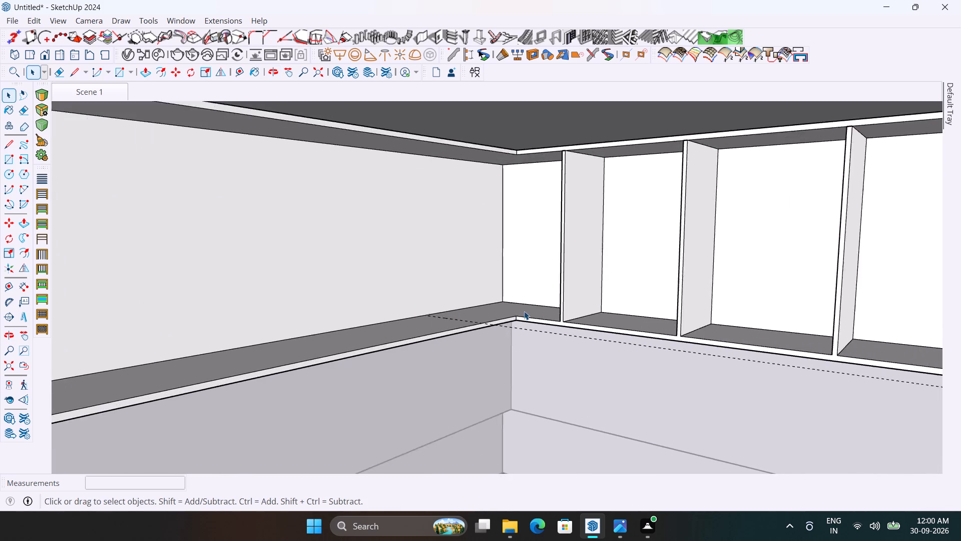
{"action": "scroll", "coordinate": [524, 311], "scroll_direction": "up", "scroll_amount": 3}
{"action": "scroll", "coordinate": [459, 318], "scroll_direction": "up", "scroll_amount": 2}
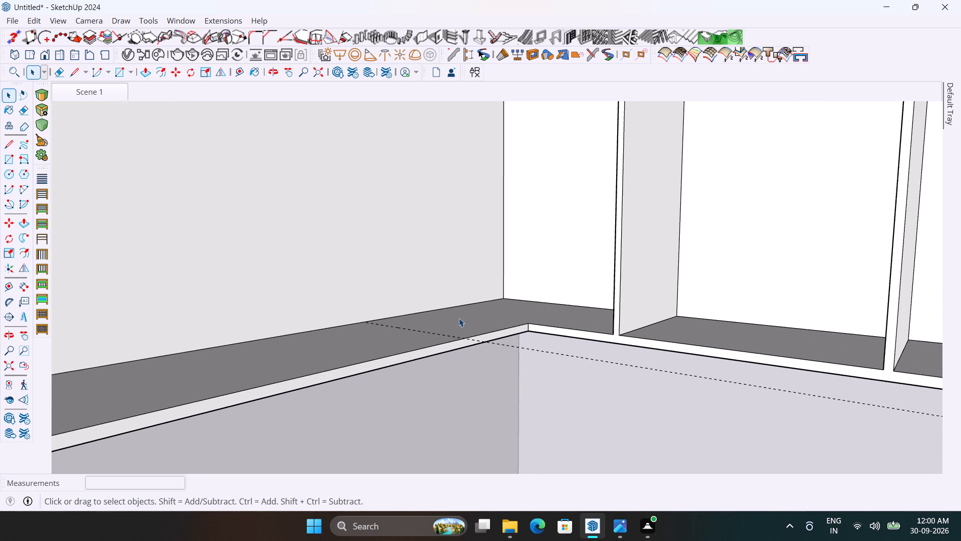
{"action": "double_click", "coordinate": [459, 318]}
{"action": "left_click", "coordinate": [511, 399]}
{"action": "key", "text": "l"}
{"action": "scroll", "coordinate": [393, 304], "scroll_direction": "up", "scroll_amount": 6}
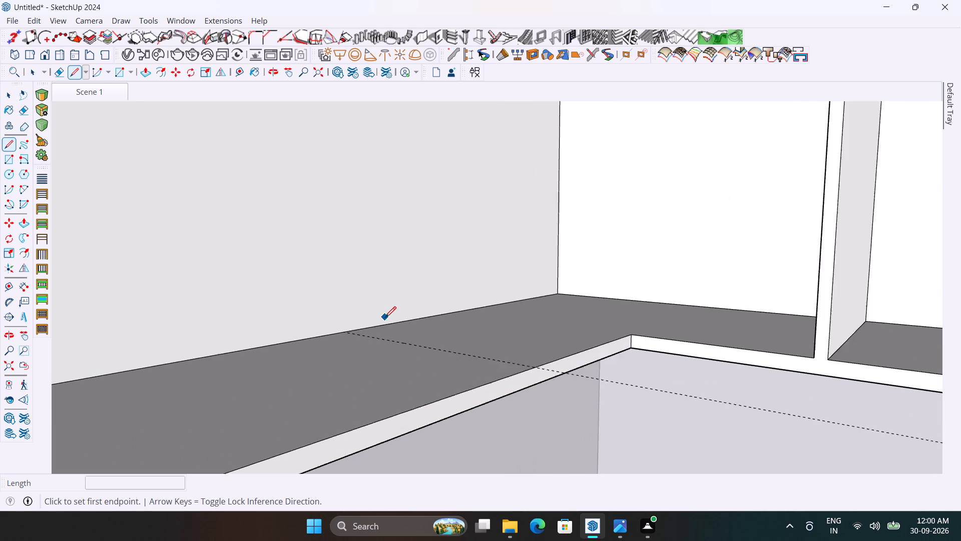
{"action": "left_click", "coordinate": [341, 336]}
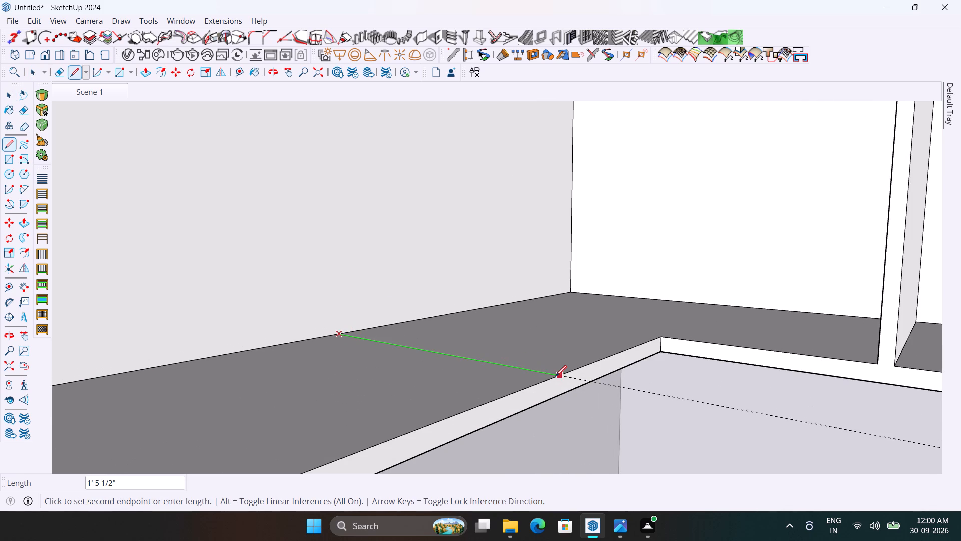
{"action": "left_click", "coordinate": [558, 376]}
{"action": "scroll", "coordinate": [582, 316], "scroll_direction": "down", "scroll_amount": 7}
{"action": "key", "text": "space"}
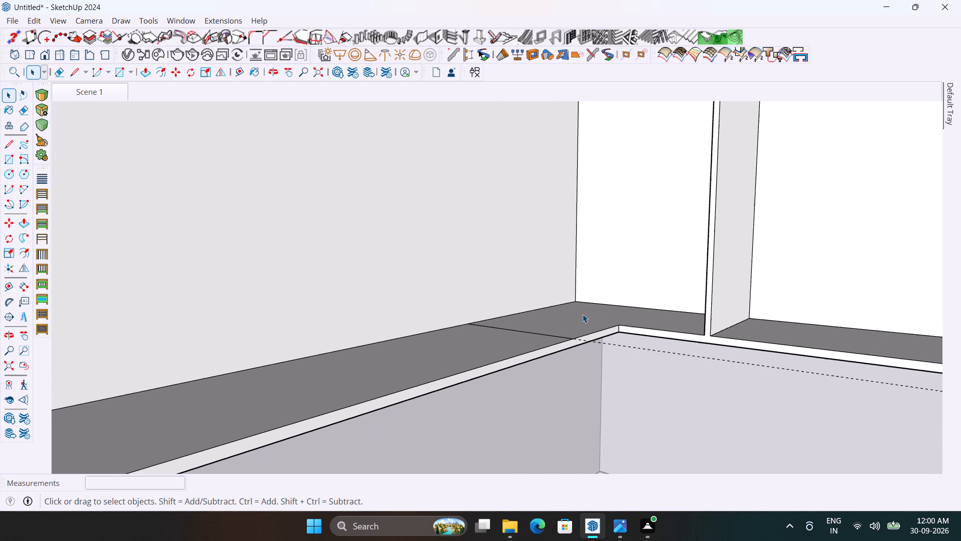
Return to the Scene 1 view and look over the upper cabinets from the front of the room.
{"action": "scroll", "coordinate": [583, 314], "scroll_direction": "down", "scroll_amount": 5}
{"action": "middle_click_drag", "start_coordinate": [579, 314], "coordinate": [444, 330]}
{"action": "scroll", "coordinate": [580, 298], "scroll_direction": "down", "scroll_amount": 3}
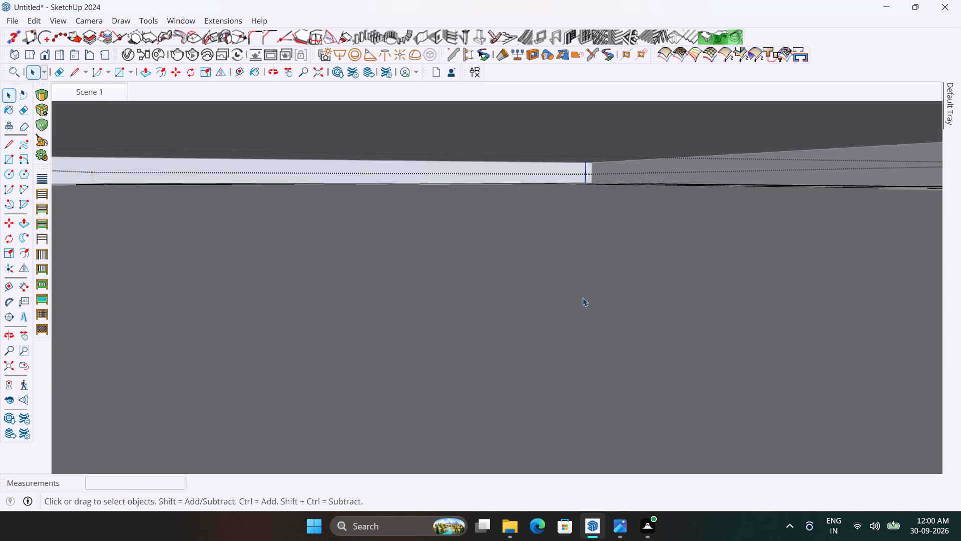
{"action": "scroll", "coordinate": [529, 286], "scroll_direction": "down", "scroll_amount": 9}
{"action": "scroll", "coordinate": [425, 200], "scroll_direction": "down", "scroll_amount": 12}
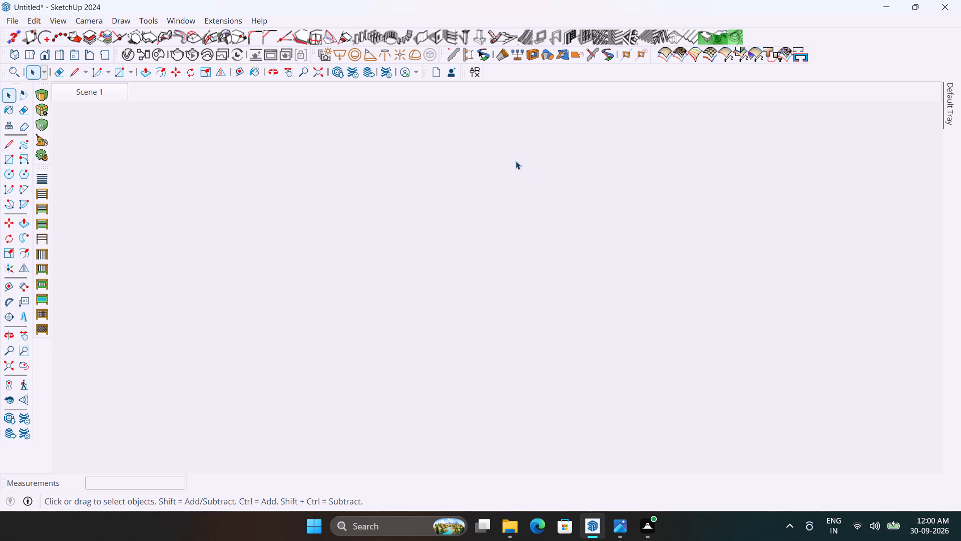
{"action": "scroll", "coordinate": [516, 161], "scroll_direction": "down", "scroll_amount": 20}
{"action": "scroll", "coordinate": [516, 161], "scroll_direction": "down", "scroll_amount": 15}
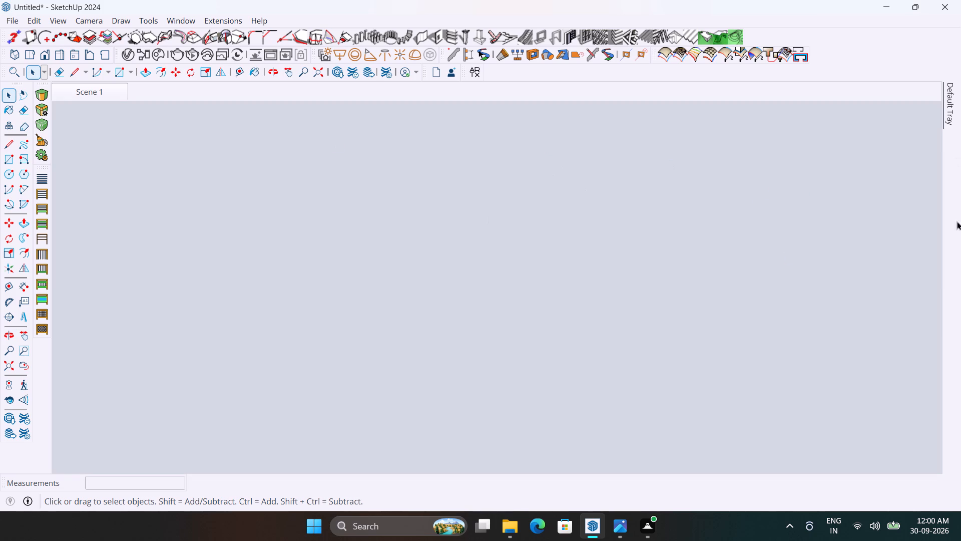
{"action": "left_click", "coordinate": [119, 92]}
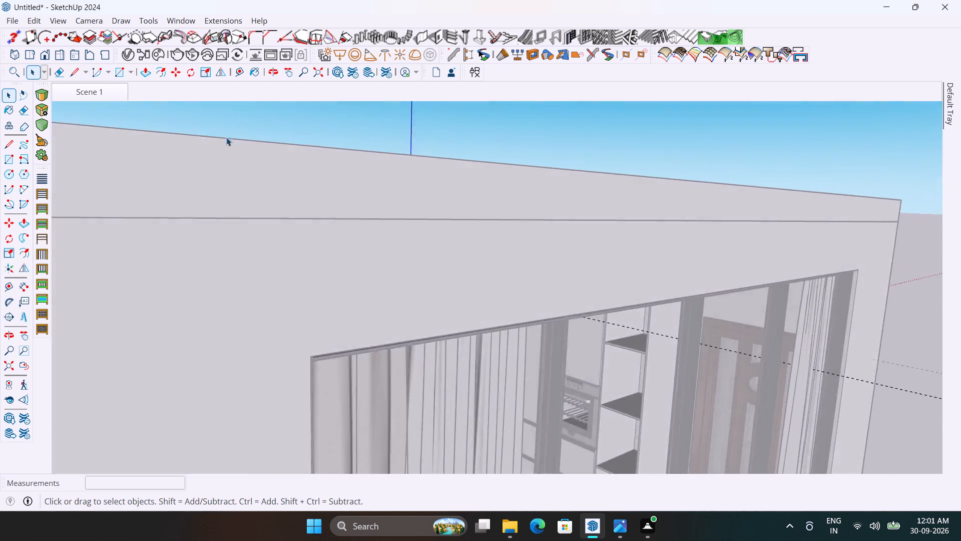
{"action": "scroll", "coordinate": [264, 269], "scroll_direction": "up", "scroll_amount": 4}
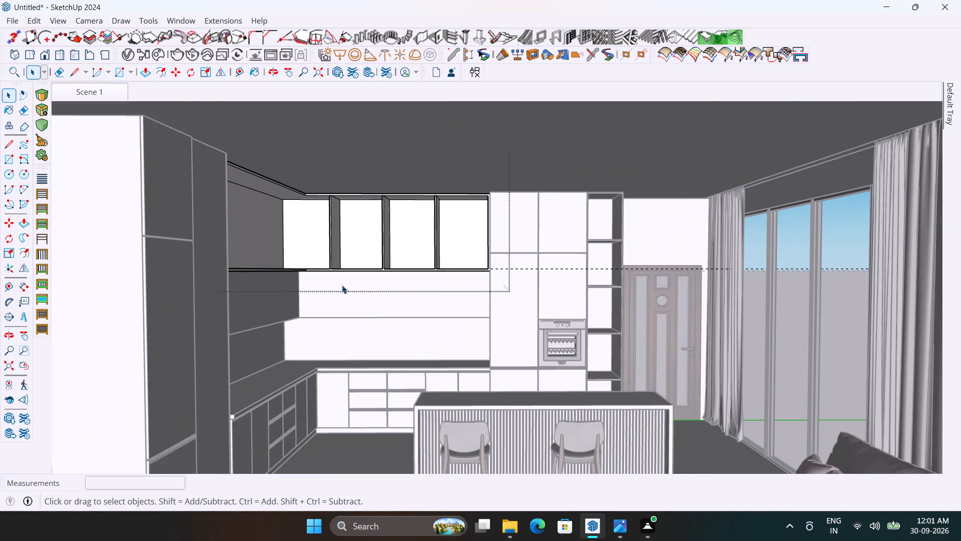
Hide the ceiling group covering the kitchen and living room.
{"action": "scroll", "coordinate": [238, 252], "scroll_direction": "up", "scroll_amount": 9}
{"action": "middle_click_drag", "start_coordinate": [306, 242], "coordinate": [230, 289]}
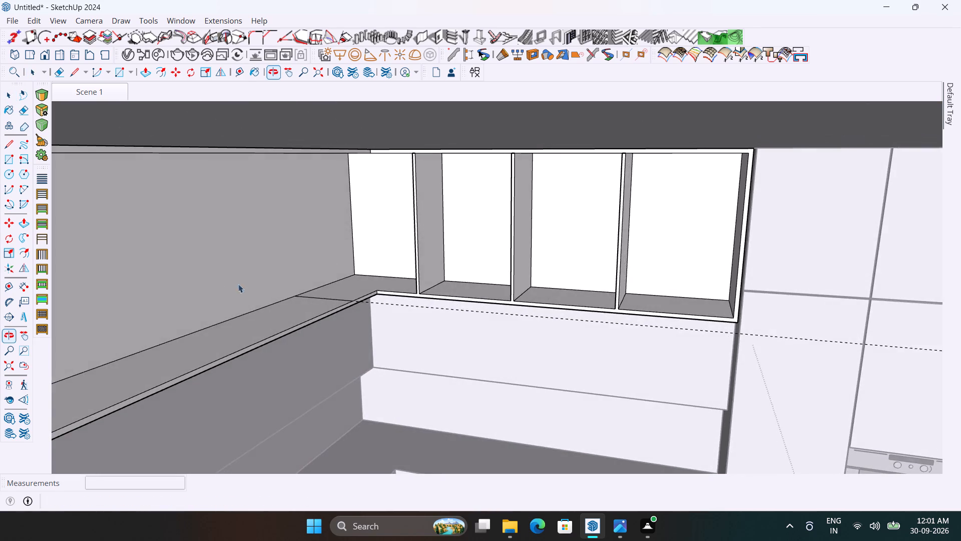
{"action": "scroll", "coordinate": [359, 265], "scroll_direction": "down", "scroll_amount": 3}
{"action": "middle_click_drag", "start_coordinate": [354, 251], "coordinate": [339, 182]}
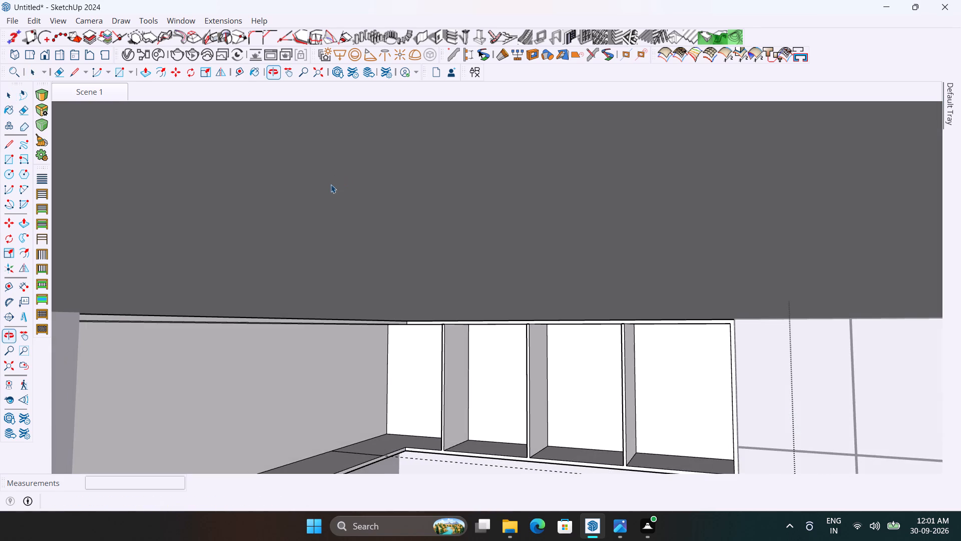
{"action": "scroll", "coordinate": [344, 187], "scroll_direction": "down", "scroll_amount": 7}
{"action": "scroll", "coordinate": [351, 185], "scroll_direction": "down", "scroll_amount": 16}
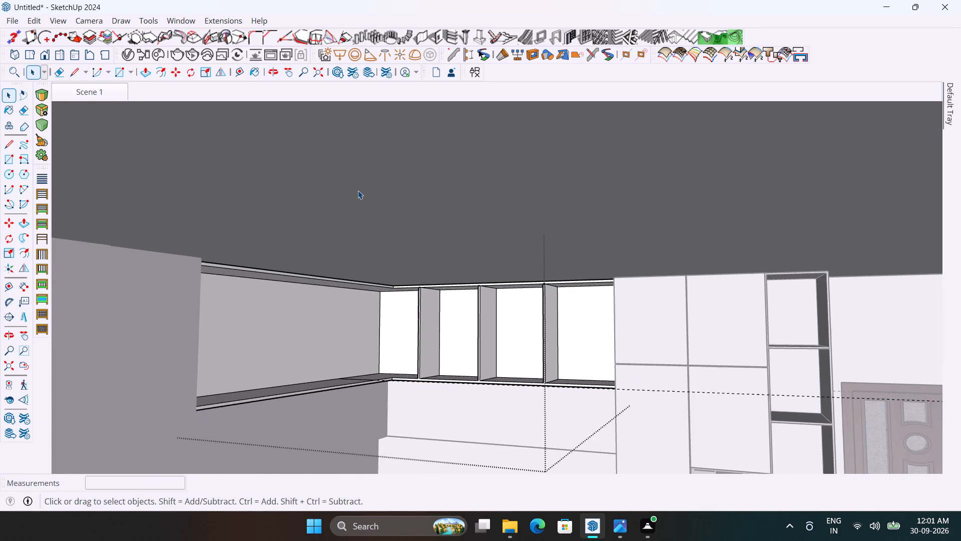
{"action": "scroll", "coordinate": [358, 190], "scroll_direction": "down", "scroll_amount": 16}
{"action": "left_click", "coordinate": [849, 260]}
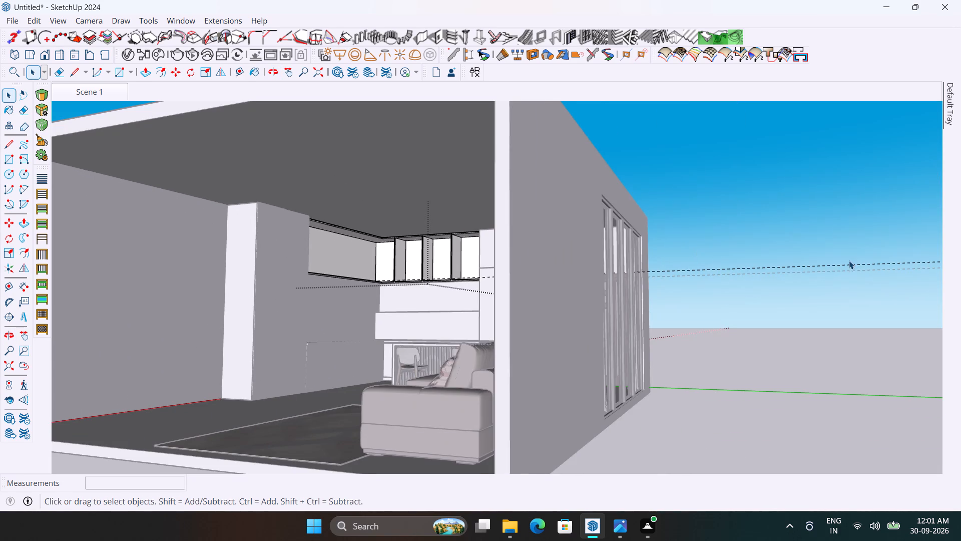
{"action": "left_click", "coordinate": [418, 195]}
{"action": "right_click", "coordinate": [417, 195]}
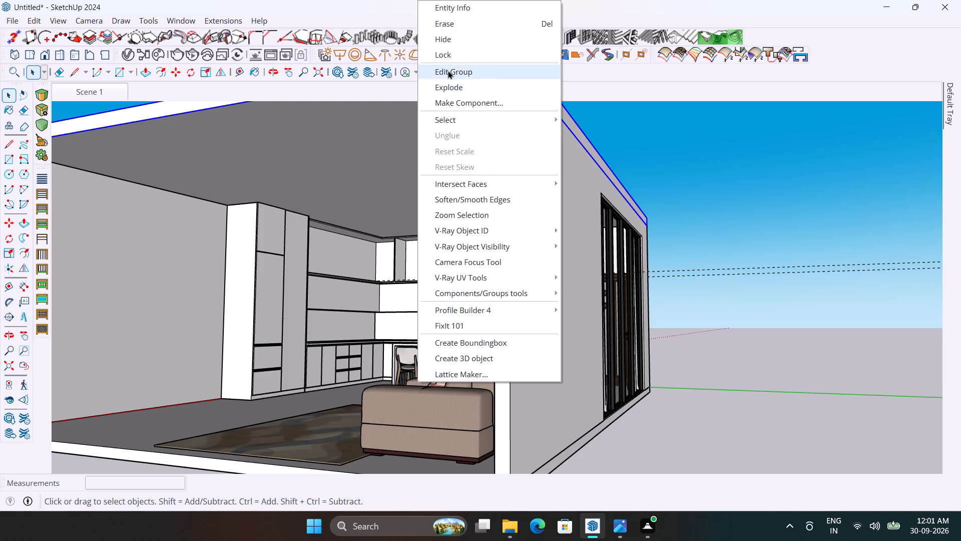
{"action": "left_click", "coordinate": [455, 43]}
Copy the end edge of the side run's bottom panel 7' 4 1/2" to the drawn line, dividing the span into three equal bays.
{"action": "middle_click_drag", "start_coordinate": [496, 119], "coordinate": [451, 313]}
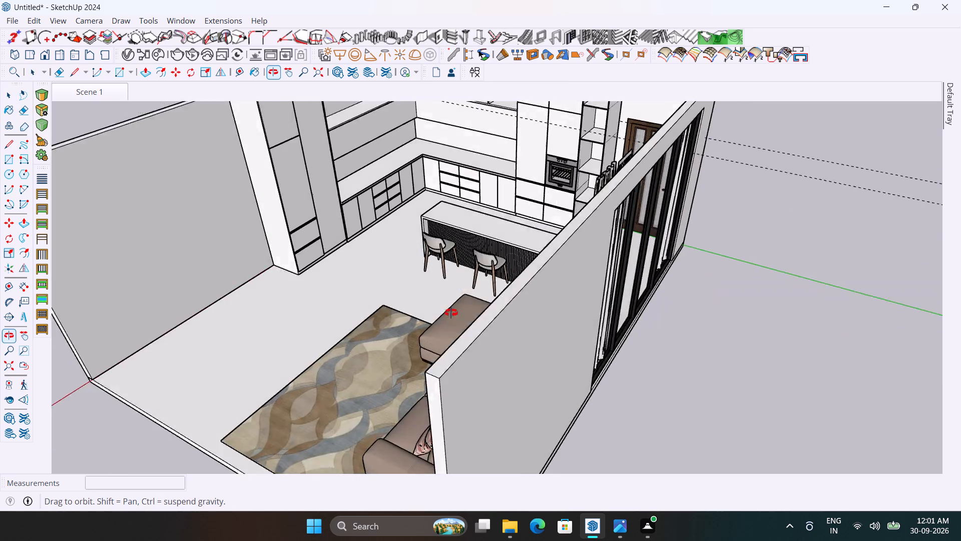
{"action": "middle_click_drag", "start_coordinate": [451, 313], "coordinate": [437, 322]}
{"action": "scroll", "coordinate": [554, 423], "scroll_direction": "down", "scroll_amount": 5}
{"action": "scroll", "coordinate": [562, 383], "scroll_direction": "down", "scroll_amount": 6}
{"action": "scroll", "coordinate": [492, 120], "scroll_direction": "up", "scroll_amount": 6}
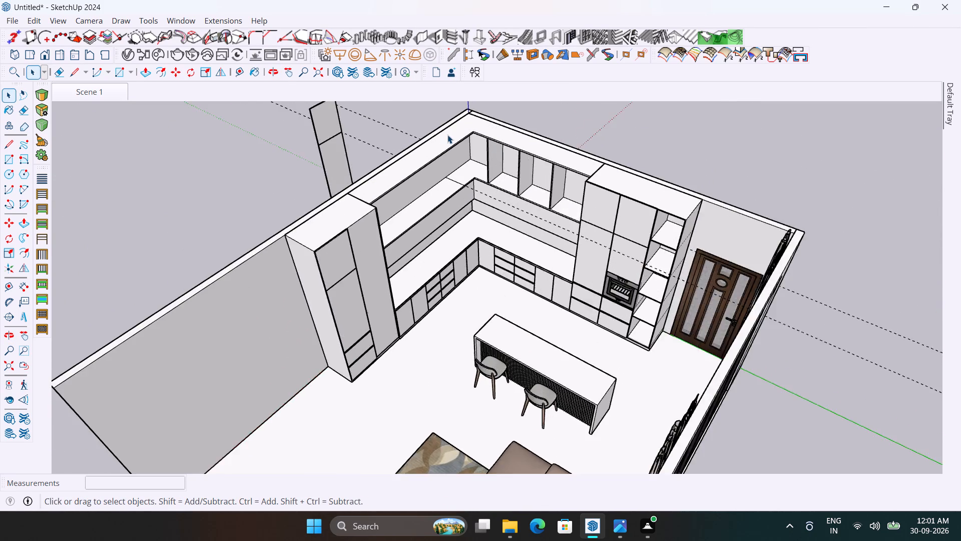
{"action": "scroll", "coordinate": [447, 135], "scroll_direction": "up", "scroll_amount": 3}
{"action": "middle_click_drag", "start_coordinate": [466, 206], "coordinate": [311, 216]}
{"action": "scroll", "coordinate": [322, 229], "scroll_direction": "up", "scroll_amount": 6}
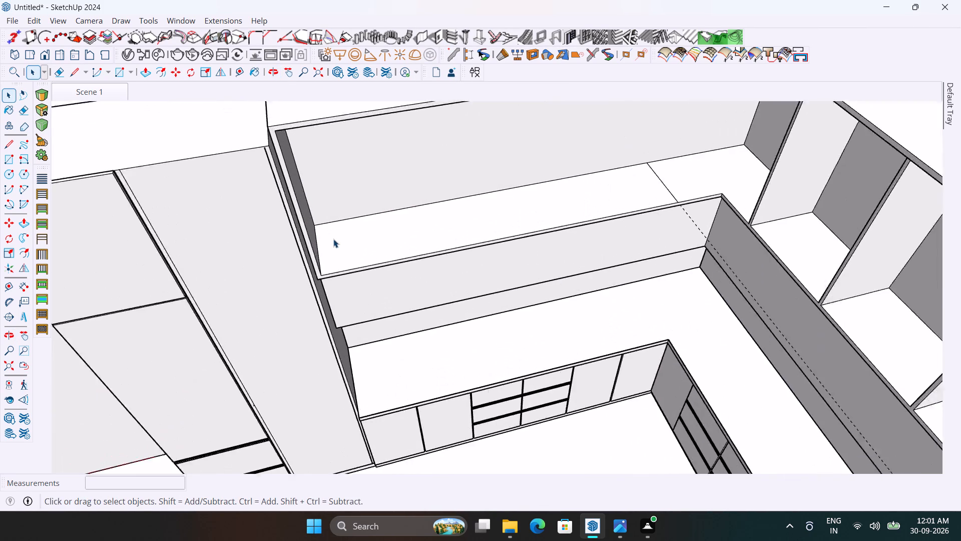
{"action": "scroll", "coordinate": [333, 239], "scroll_direction": "up", "scroll_amount": 2}
{"action": "key", "text": "m"}
{"action": "scroll", "coordinate": [326, 252], "scroll_direction": "up", "scroll_amount": 3}
{"action": "key", "text": "space"}
{"action": "double_click", "coordinate": [329, 253]}
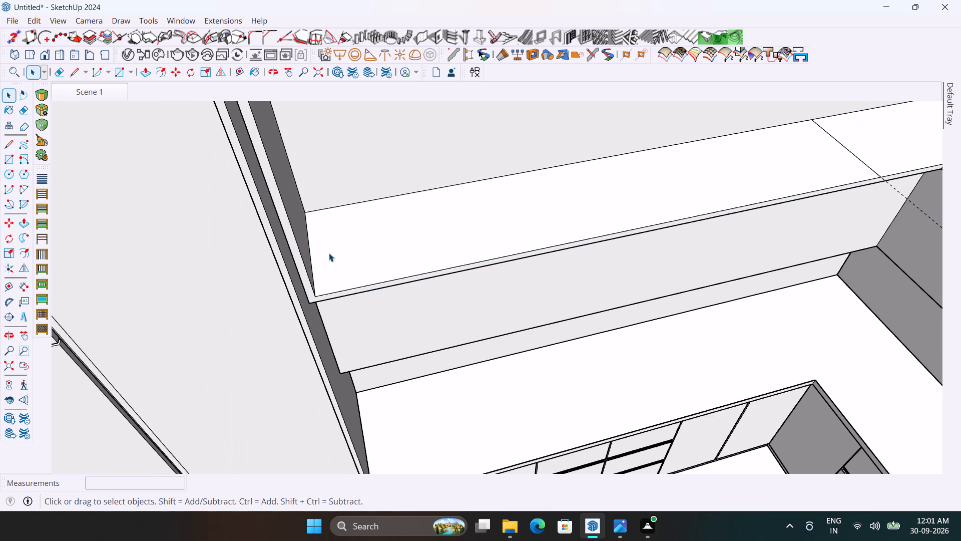
{"action": "key", "text": "m"}
{"action": "left_click", "coordinate": [312, 249], "text": "ctrl"}
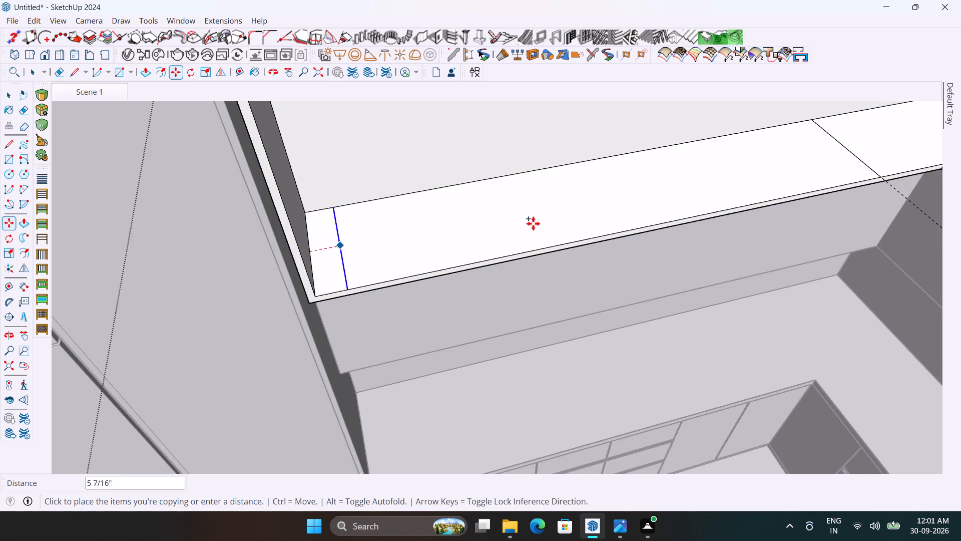
{"action": "left_click", "coordinate": [840, 144]}
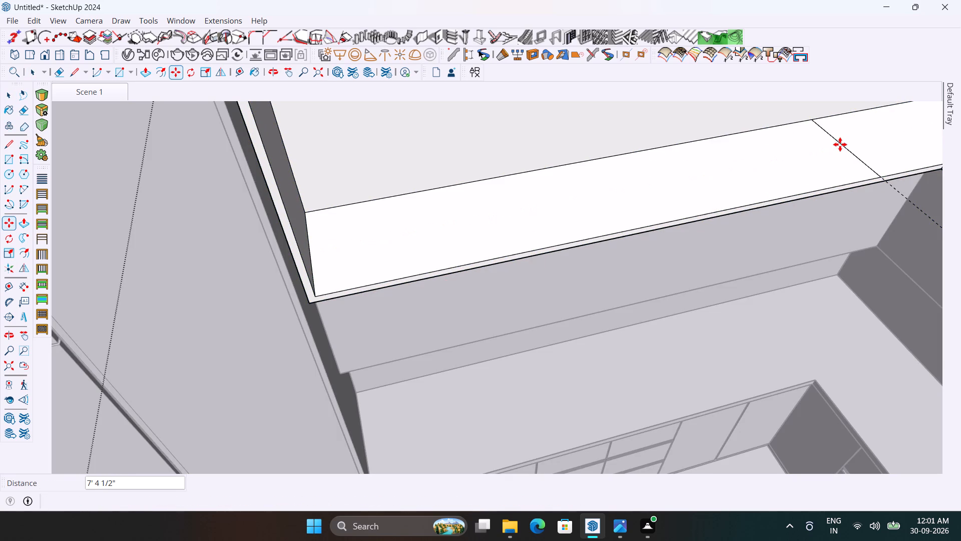
{"action": "type", "text": "3/"}
{"action": "key", "text": "Return"}
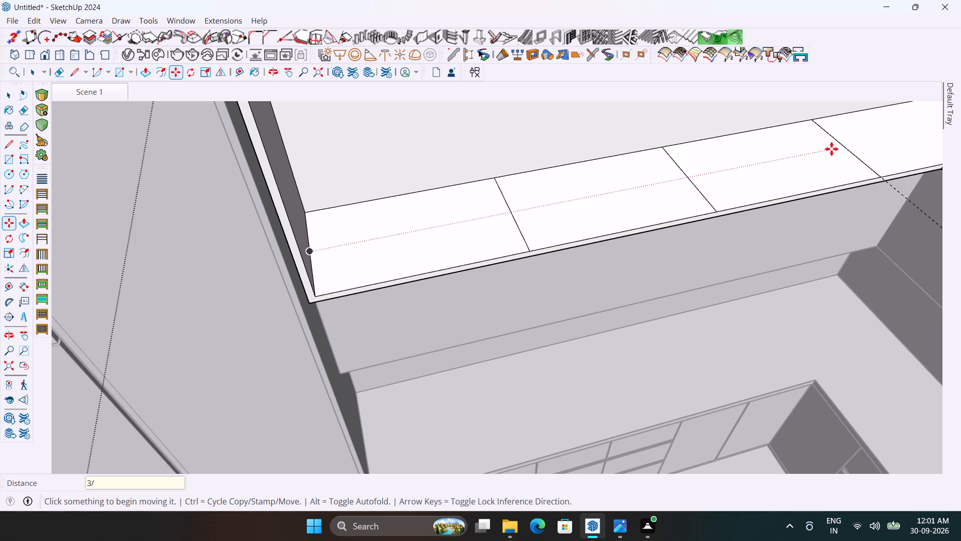
Copy the three divider lines on the side run's bottom panel 0.35" away from the inner corner.
{"action": "middle_click_drag", "start_coordinate": [792, 161], "coordinate": [720, 177]}
{"action": "scroll", "coordinate": [707, 164], "scroll_direction": "down", "scroll_amount": 4}
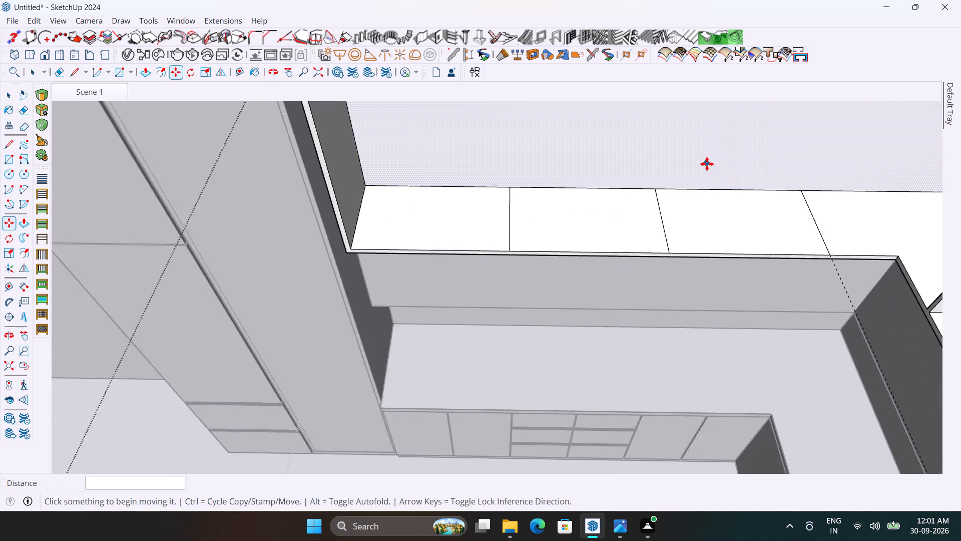
{"action": "scroll", "coordinate": [707, 164], "scroll_direction": "down", "scroll_amount": 7}
{"action": "scroll", "coordinate": [705, 164], "scroll_direction": "up", "scroll_amount": 1}
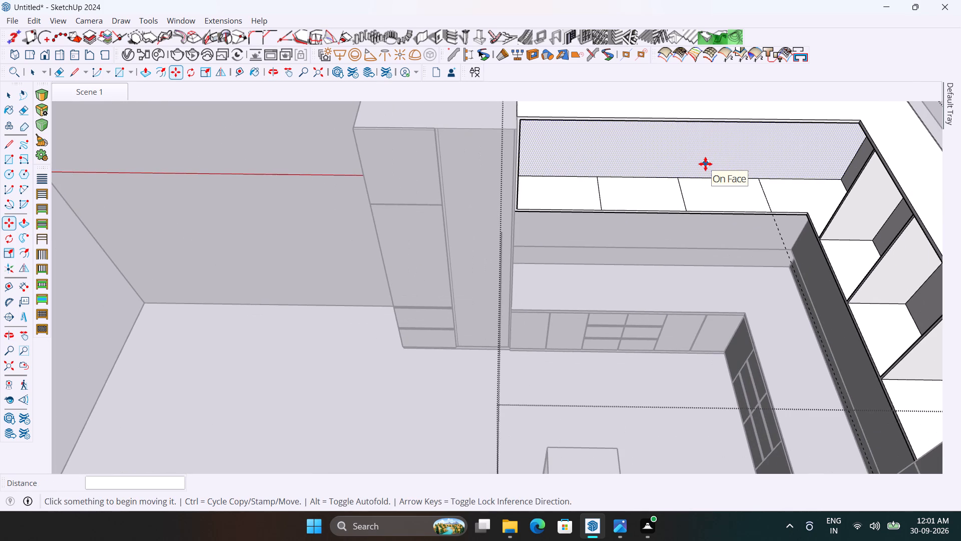
{"action": "scroll", "coordinate": [705, 164], "scroll_direction": "up", "scroll_amount": 1}
{"action": "scroll", "coordinate": [705, 164], "scroll_direction": "down", "scroll_amount": 3}
{"action": "scroll", "coordinate": [746, 167], "scroll_direction": "up", "scroll_amount": 6}
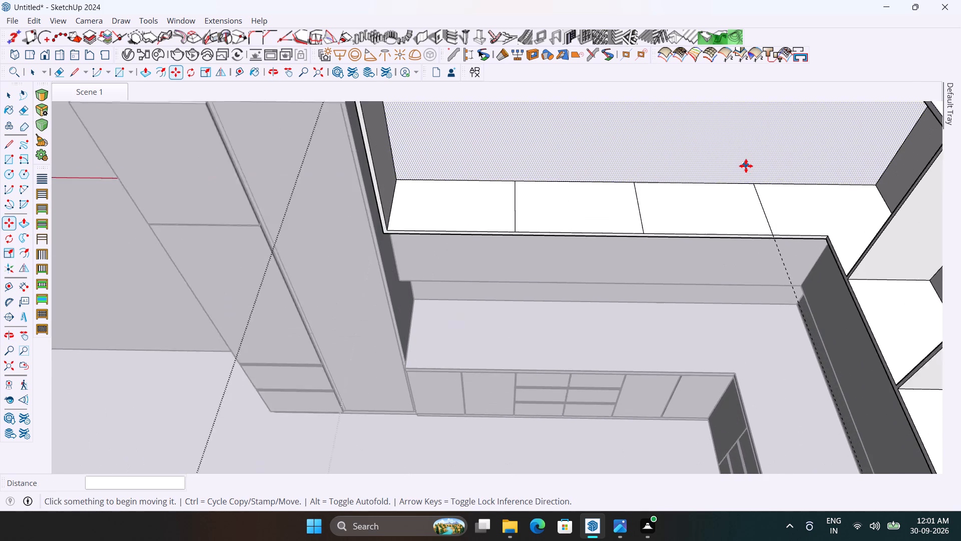
{"action": "scroll", "coordinate": [746, 166], "scroll_direction": "up", "scroll_amount": 1}
{"action": "key", "text": "space"}
{"action": "scroll", "coordinate": [768, 197], "scroll_direction": "up", "scroll_amount": 3}
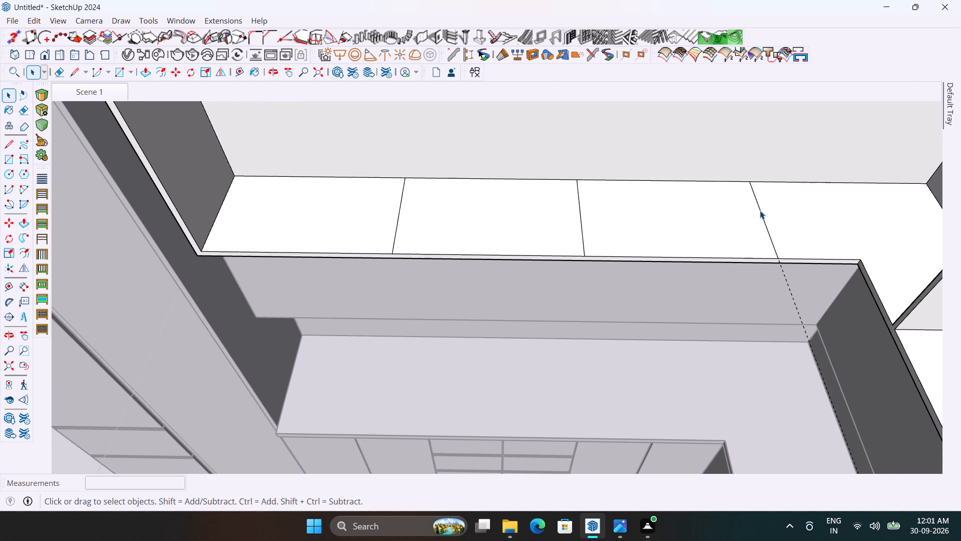
{"action": "left_click", "coordinate": [760, 210], "text": "ctrl"}
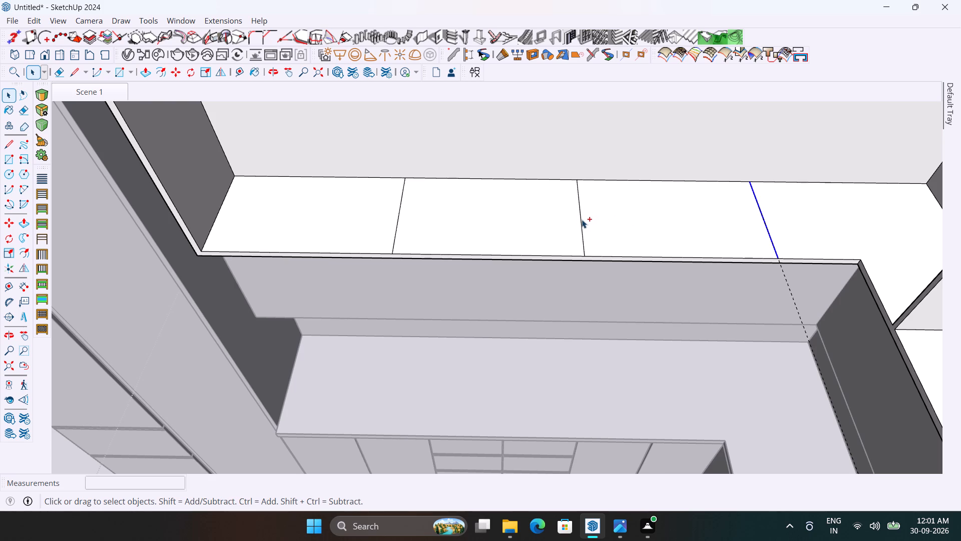
{"action": "left_click", "coordinate": [582, 219], "text": "ctrl"}
{"action": "left_click", "coordinate": [396, 223], "text": "ctrl"}
{"action": "scroll", "coordinate": [396, 223], "scroll_direction": "up", "scroll_amount": 3}
{"action": "key", "text": "m"}
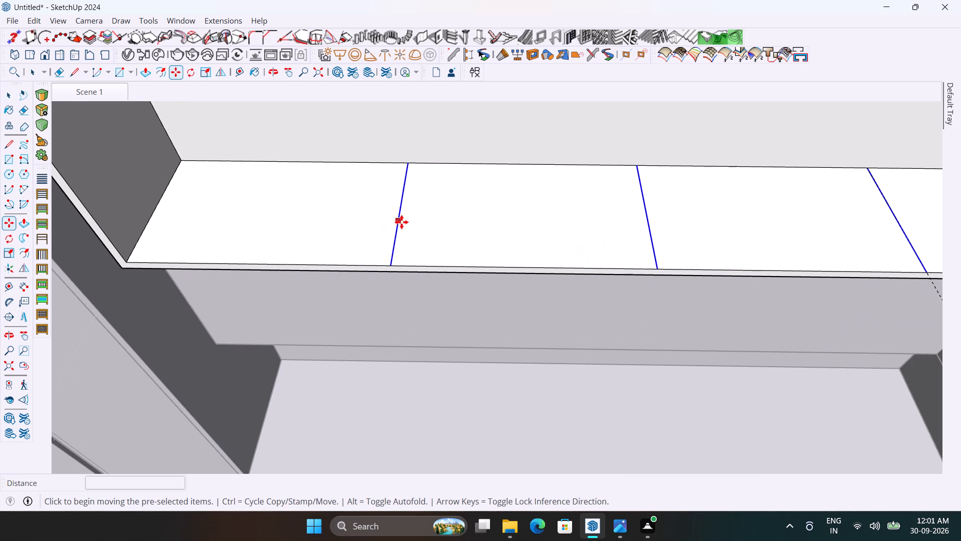
{"action": "left_click", "coordinate": [401, 222], "text": "ctrl"}
{"action": "key", "text": "0"}
{"action": "key", "text": "period"}
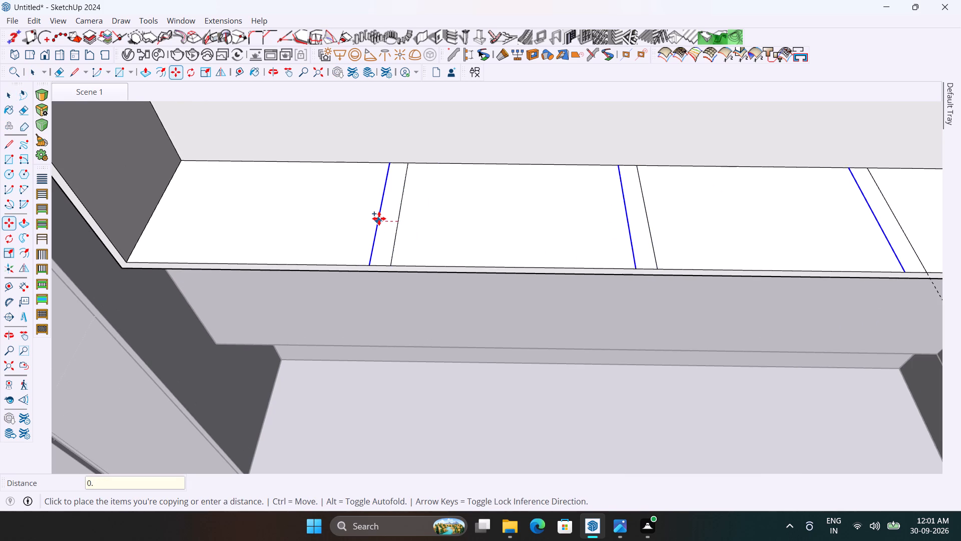
{"action": "type", "text": "35"}
{"action": "key", "text": "Return"}
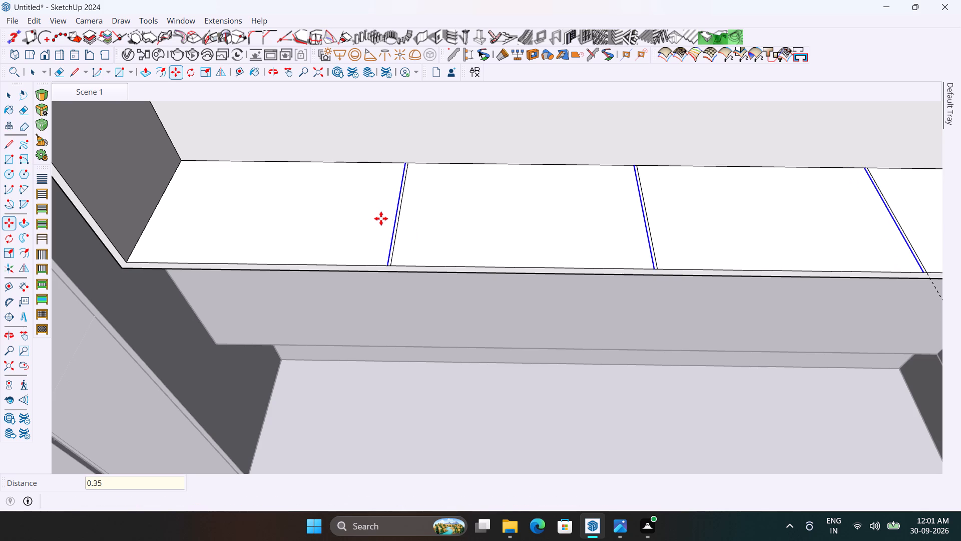
Copy the three offset lines 0.75" back towards the inner corner to outline the partition thickness.
{"action": "scroll", "coordinate": [412, 224], "scroll_direction": "up", "scroll_amount": 3}
{"action": "left_click", "coordinate": [387, 220], "text": "ctrl"}
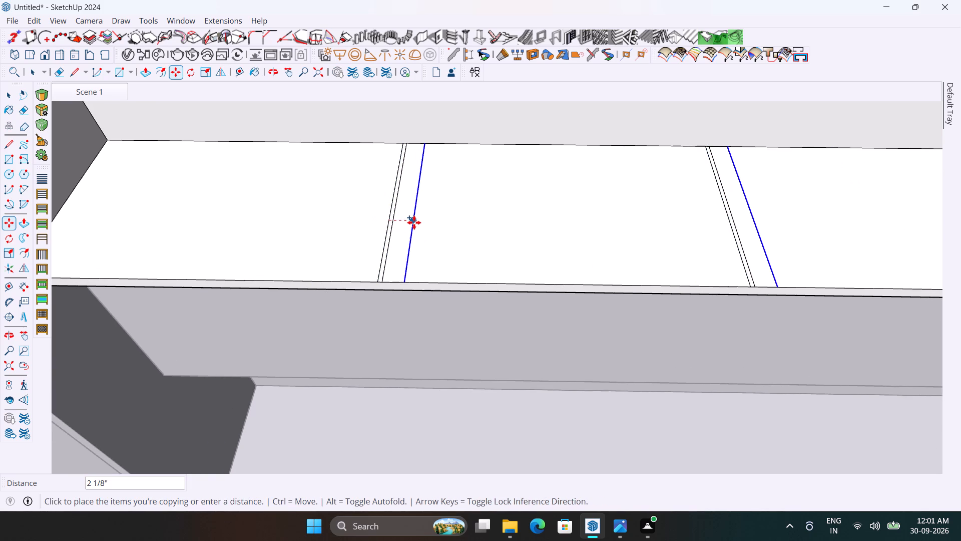
{"action": "type", "text": "0.75"}
{"action": "key", "text": "Return"}
Erase the original centre line inside each of the three partition outlines on the side run's bottom panel.
{"action": "key", "text": "e"}
{"action": "scroll", "coordinate": [397, 219], "scroll_direction": "up", "scroll_amount": 4}
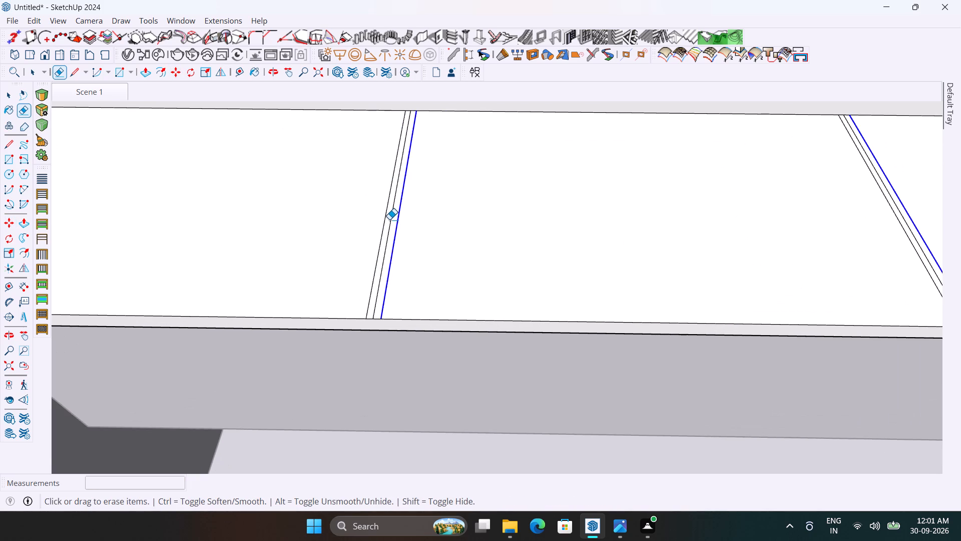
{"action": "left_click", "coordinate": [389, 219]}
{"action": "left_click", "coordinate": [390, 219]}
{"action": "scroll", "coordinate": [364, 237], "scroll_direction": "down", "scroll_amount": 6}
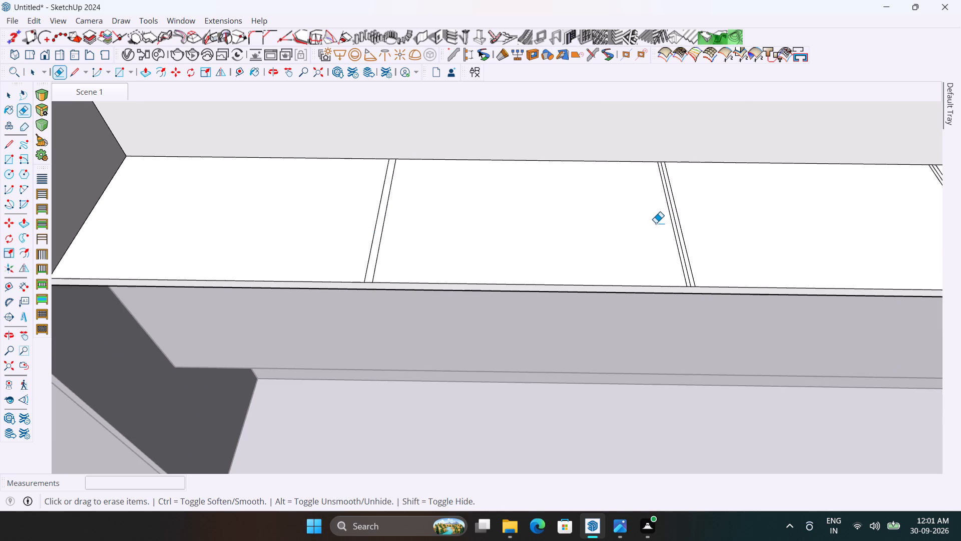
{"action": "scroll", "coordinate": [656, 223], "scroll_direction": "up", "scroll_amount": 3}
{"action": "left_click", "coordinate": [684, 222]}
{"action": "scroll", "coordinate": [450, 230], "scroll_direction": "down", "scroll_amount": 5}
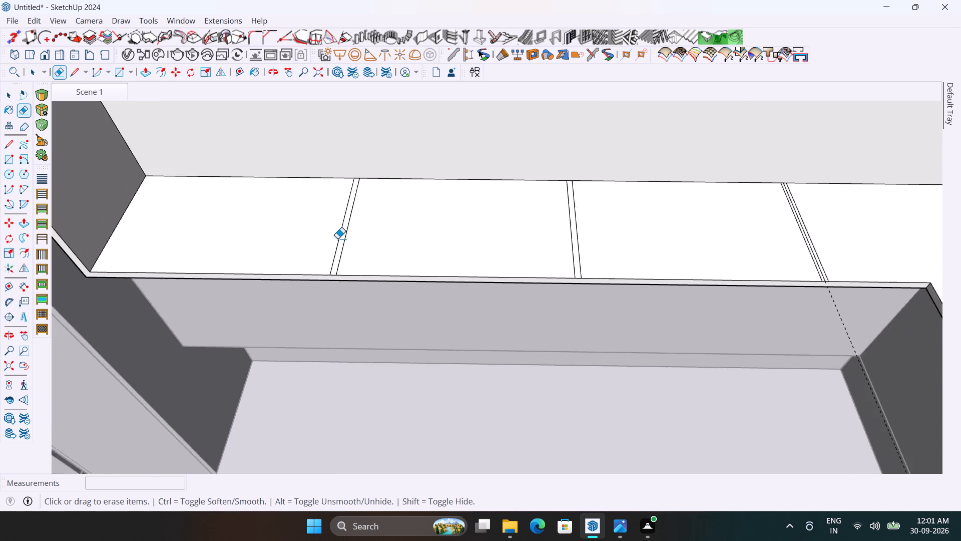
{"action": "scroll", "coordinate": [337, 238], "scroll_direction": "down", "scroll_amount": 4}
{"action": "scroll", "coordinate": [696, 225], "scroll_direction": "up", "scroll_amount": 8}
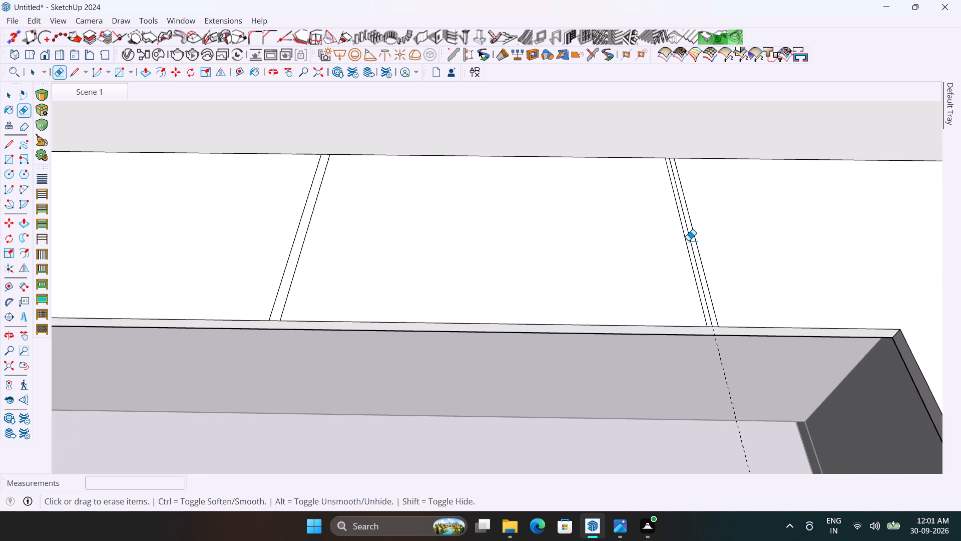
{"action": "left_click", "coordinate": [691, 240]}
Push/Pull the three narrow strips on the side run's bottom panel up 3' 1" to form partitions reaching the top panel.
{"action": "scroll", "coordinate": [617, 250], "scroll_direction": "down", "scroll_amount": 11}
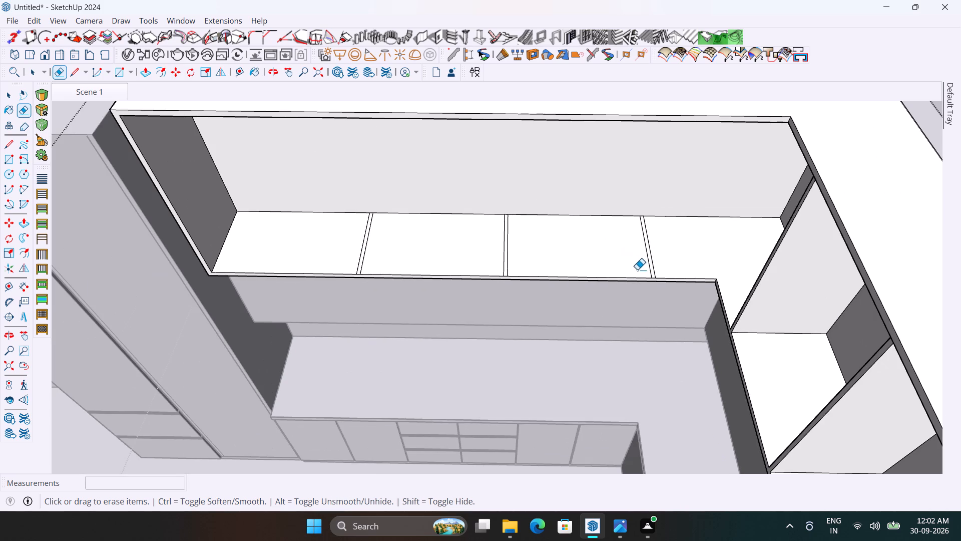
{"action": "key", "text": "p"}
{"action": "left_click", "coordinate": [653, 266]}
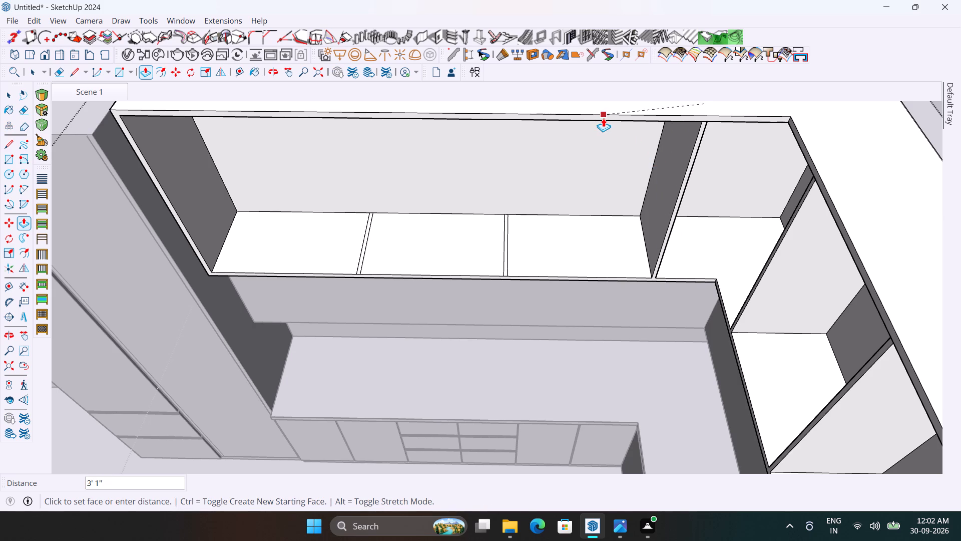
{"action": "scroll", "coordinate": [598, 118], "scroll_direction": "up", "scroll_amount": 2}
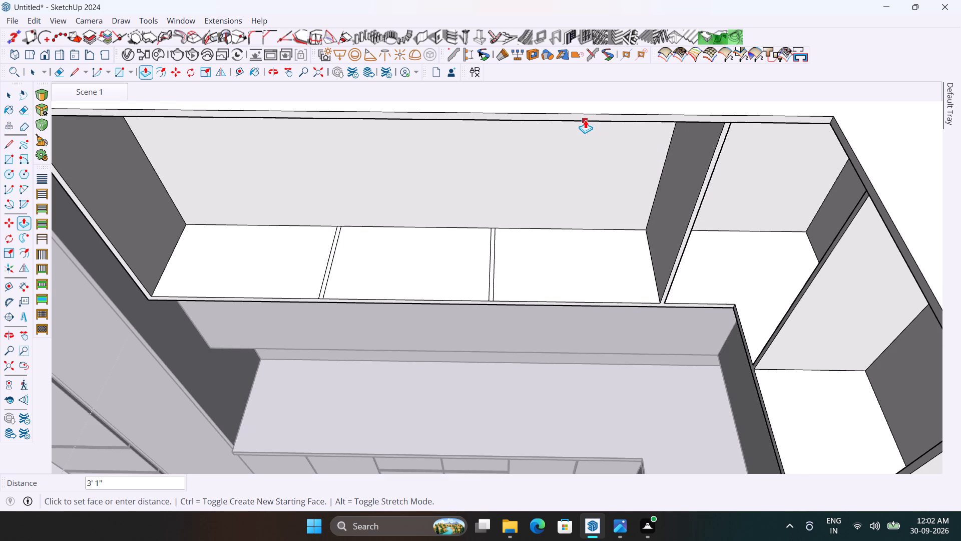
{"action": "left_click", "coordinate": [584, 119]}
{"action": "double_click", "coordinate": [492, 263]}
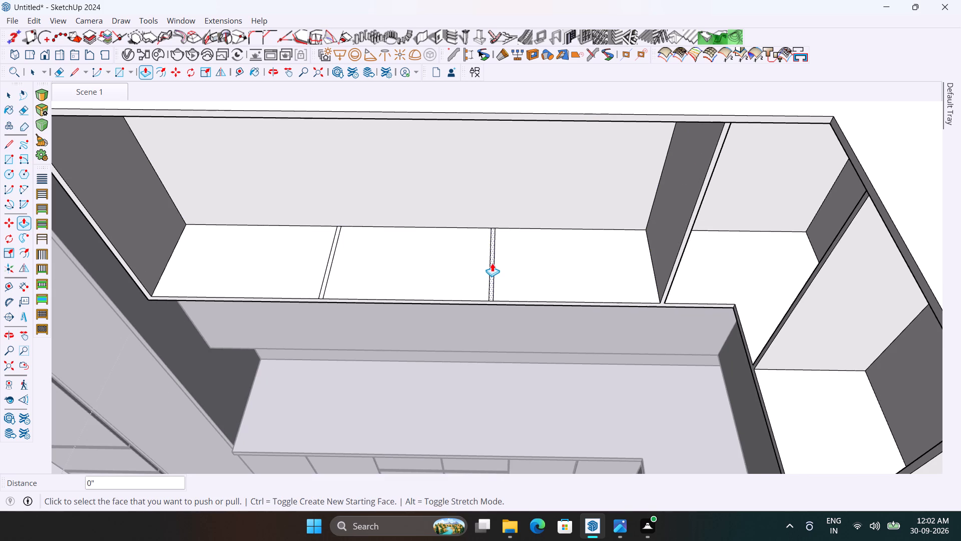
{"action": "double_click", "coordinate": [326, 277]}
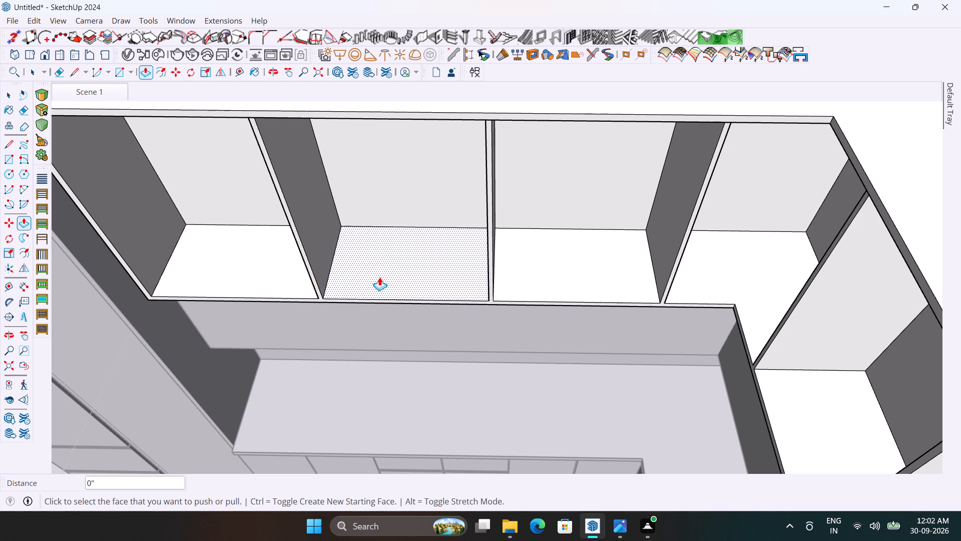
Examine the partitions along both runs of the L-shaped upper cabinets.
{"action": "scroll", "coordinate": [501, 273], "scroll_direction": "down", "scroll_amount": 5}
{"action": "middle_click_drag", "start_coordinate": [517, 289], "coordinate": [599, 213]}
{"action": "scroll", "coordinate": [455, 292], "scroll_direction": "down", "scroll_amount": 3}
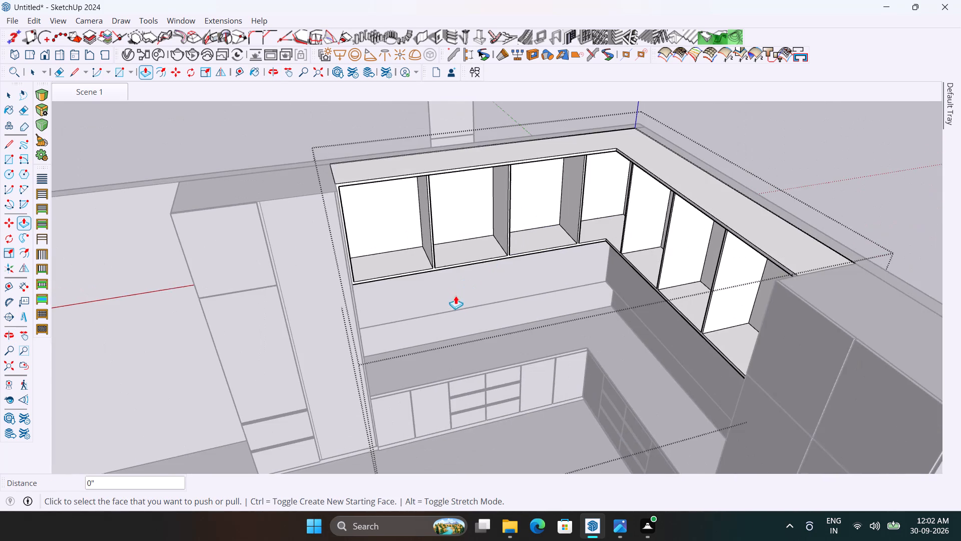
{"action": "scroll", "coordinate": [594, 219], "scroll_direction": "up", "scroll_amount": 3}
{"action": "key", "text": "space"}
{"action": "scroll", "coordinate": [596, 251], "scroll_direction": "down", "scroll_amount": 1}
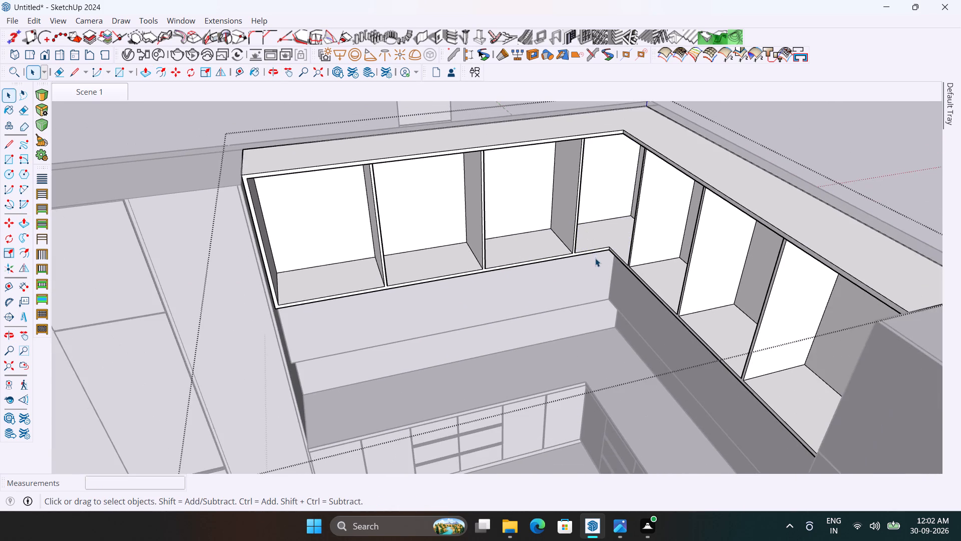
{"action": "middle_click_drag", "start_coordinate": [595, 260], "coordinate": [608, 253]}
{"action": "scroll", "coordinate": [353, 226], "scroll_direction": "down", "scroll_amount": 2}
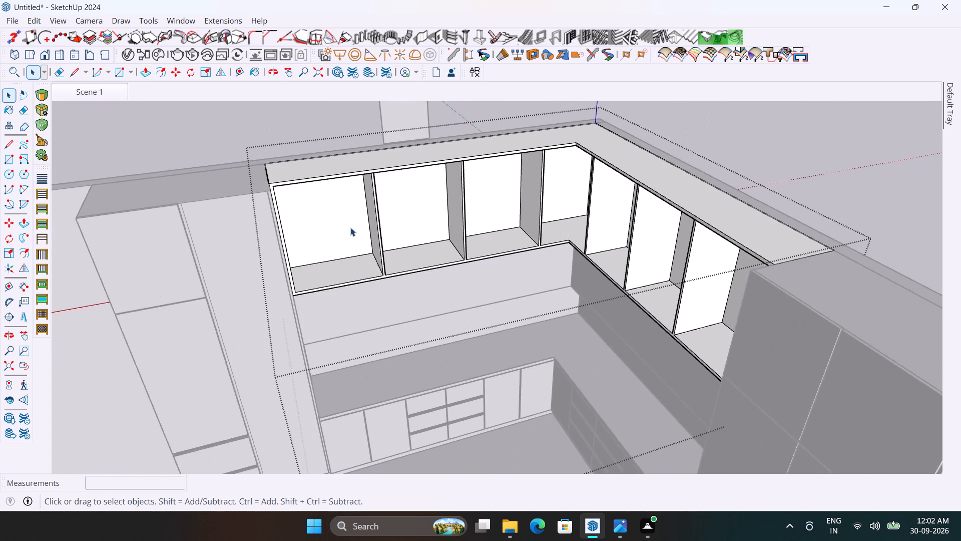
Examine the open compartments along the back run of the L-shaped upper cabinets.
{"action": "middle_click_drag", "start_coordinate": [349, 227], "coordinate": [254, 234]}
{"action": "scroll", "coordinate": [277, 152], "scroll_direction": "up", "scroll_amount": 7}
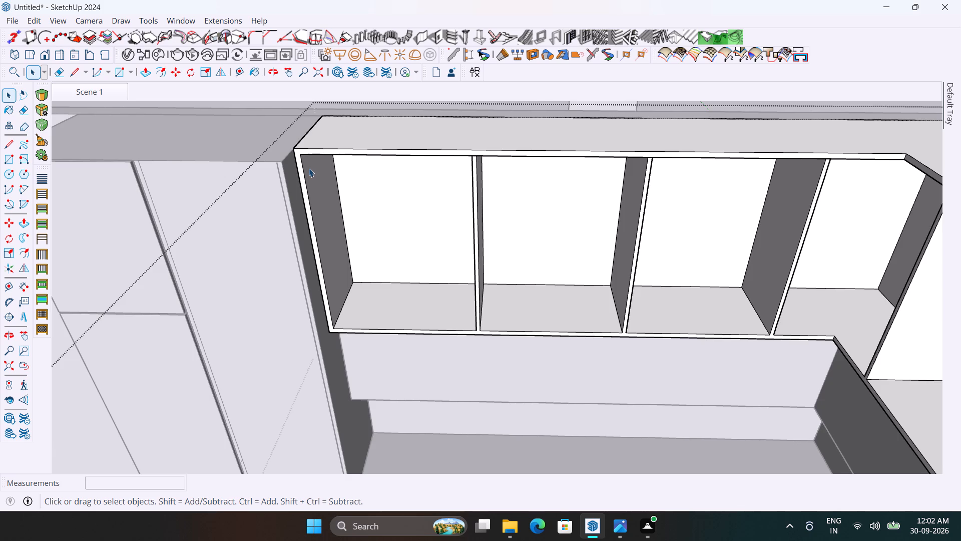
{"action": "scroll", "coordinate": [309, 168], "scroll_direction": "down", "scroll_amount": 6}
{"action": "middle_click_drag", "start_coordinate": [357, 170], "coordinate": [314, 207]}
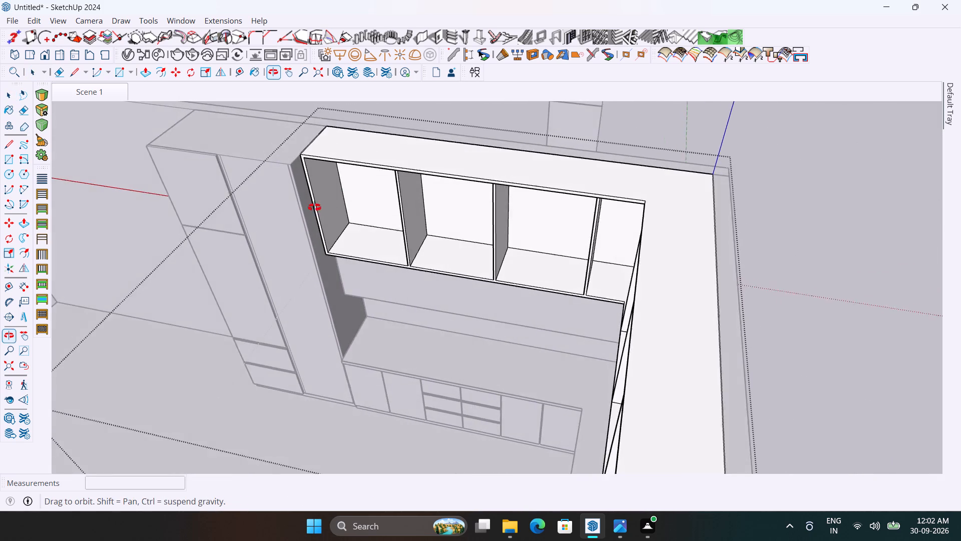
{"action": "middle_click_drag", "start_coordinate": [314, 207], "coordinate": [324, 206]}
{"action": "scroll", "coordinate": [338, 206], "scroll_direction": "up", "scroll_amount": 3}
{"action": "middle_click_drag", "start_coordinate": [372, 225], "coordinate": [402, 165]}
{"action": "scroll", "coordinate": [387, 248], "scroll_direction": "down", "scroll_amount": 2}
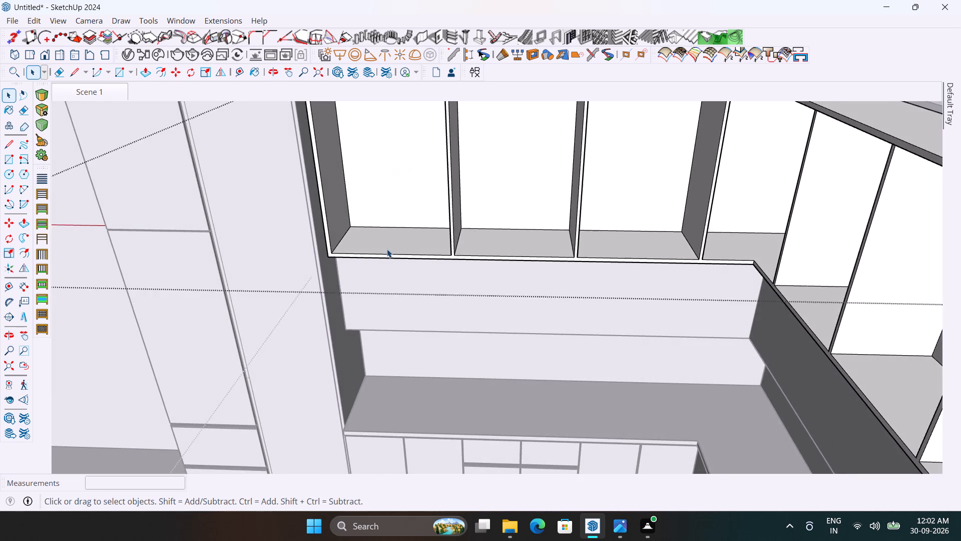
{"action": "scroll", "coordinate": [387, 249], "scroll_direction": "down", "scroll_amount": 2}
{"action": "scroll", "coordinate": [395, 145], "scroll_direction": "up", "scroll_amount": 4}
{"action": "middle_click_drag", "start_coordinate": [409, 209], "coordinate": [536, 187]}
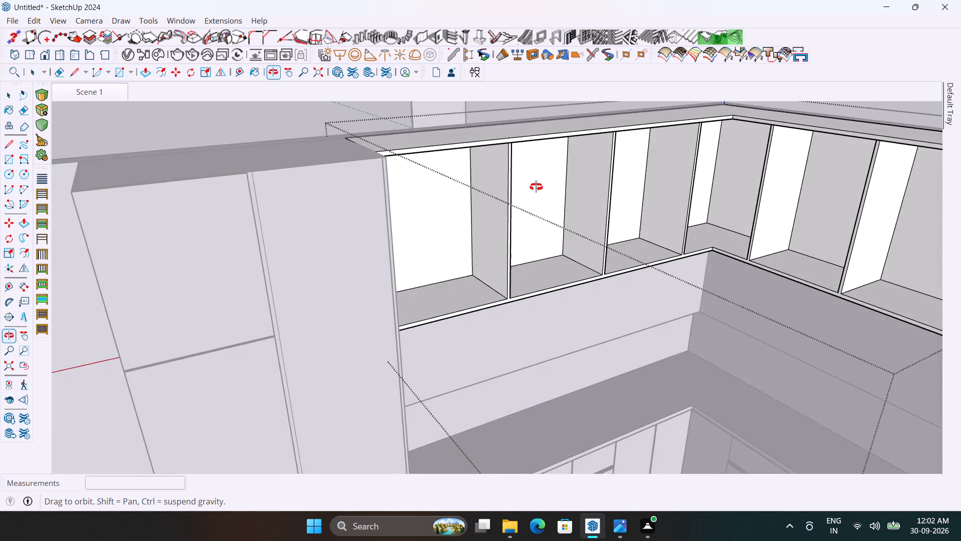
{"action": "middle_click_drag", "start_coordinate": [536, 187], "coordinate": [437, 215]}
{"action": "scroll", "coordinate": [392, 217], "scroll_direction": "up", "scroll_amount": 3}
{"action": "middle_click_drag", "start_coordinate": [393, 222], "coordinate": [396, 183]}
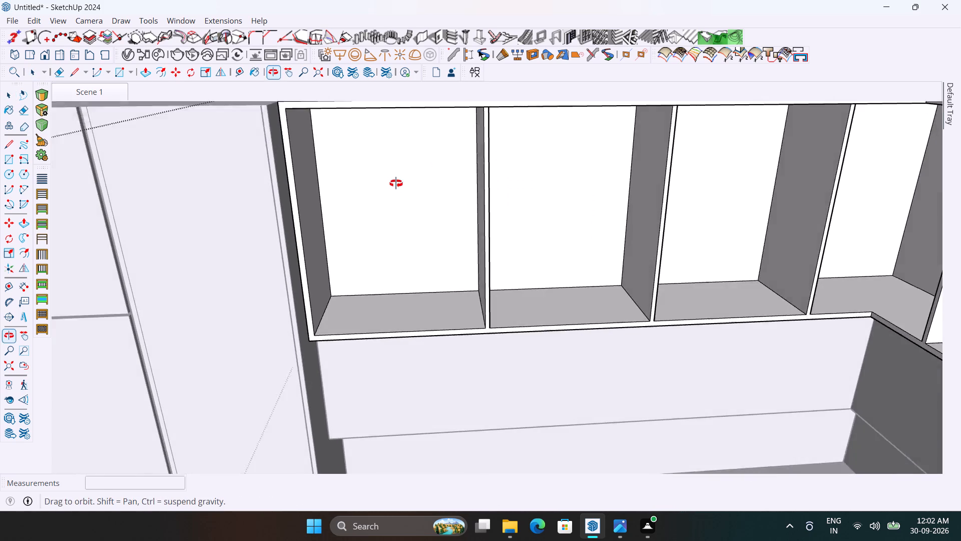
{"action": "middle_click_drag", "start_coordinate": [396, 183], "coordinate": [396, 181]}
{"action": "scroll", "coordinate": [354, 252], "scroll_direction": "down", "scroll_amount": 2}
{"action": "scroll", "coordinate": [366, 222], "scroll_direction": "up", "scroll_amount": 3}
{"action": "middle_click_drag", "start_coordinate": [366, 226], "coordinate": [337, 262]}
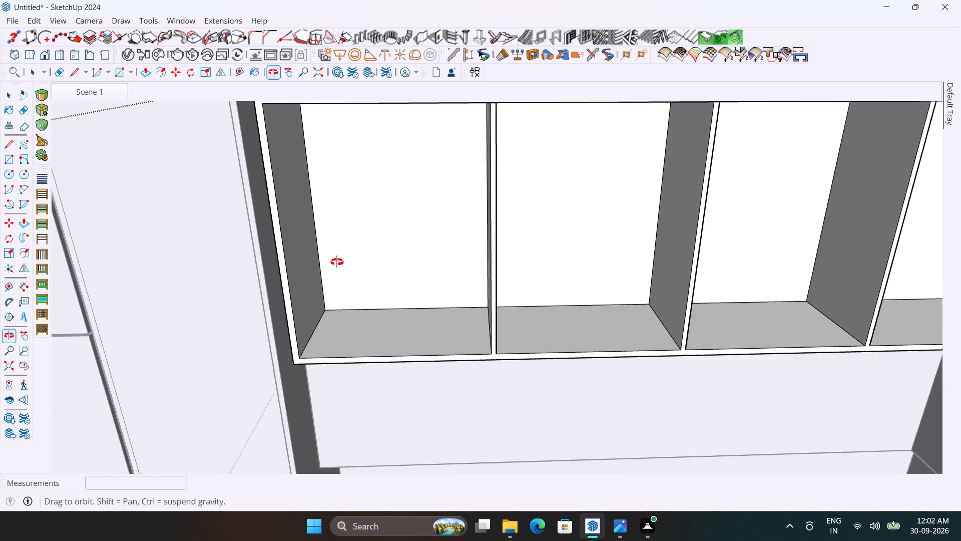
{"action": "middle_click_drag", "start_coordinate": [337, 262], "coordinate": [326, 272]}
{"action": "scroll", "coordinate": [328, 265], "scroll_direction": "up", "scroll_amount": 2}
{"action": "scroll", "coordinate": [328, 264], "scroll_direction": "down", "scroll_amount": 3}
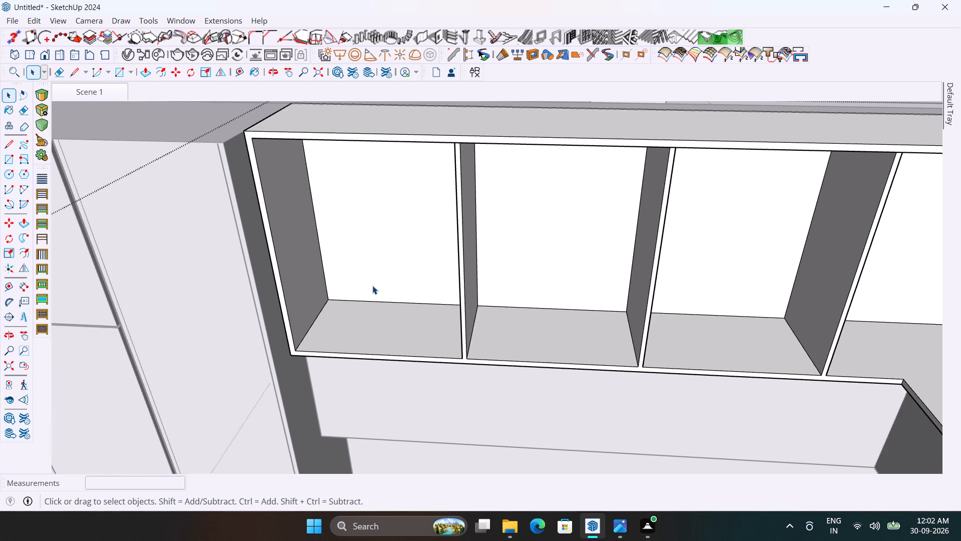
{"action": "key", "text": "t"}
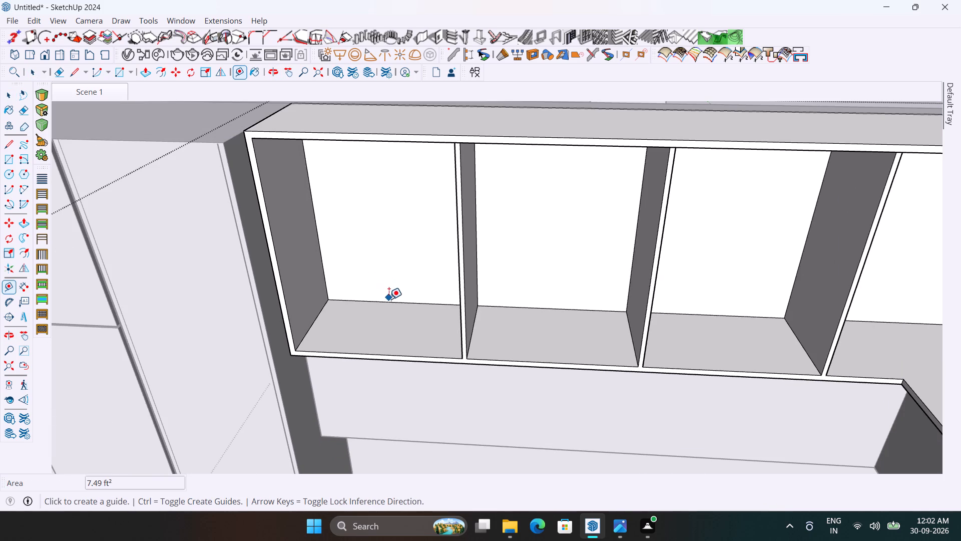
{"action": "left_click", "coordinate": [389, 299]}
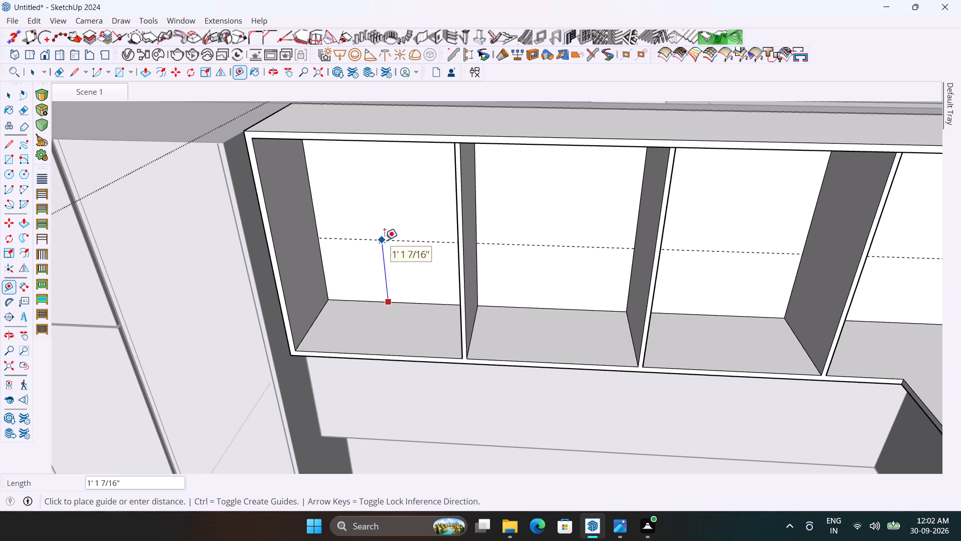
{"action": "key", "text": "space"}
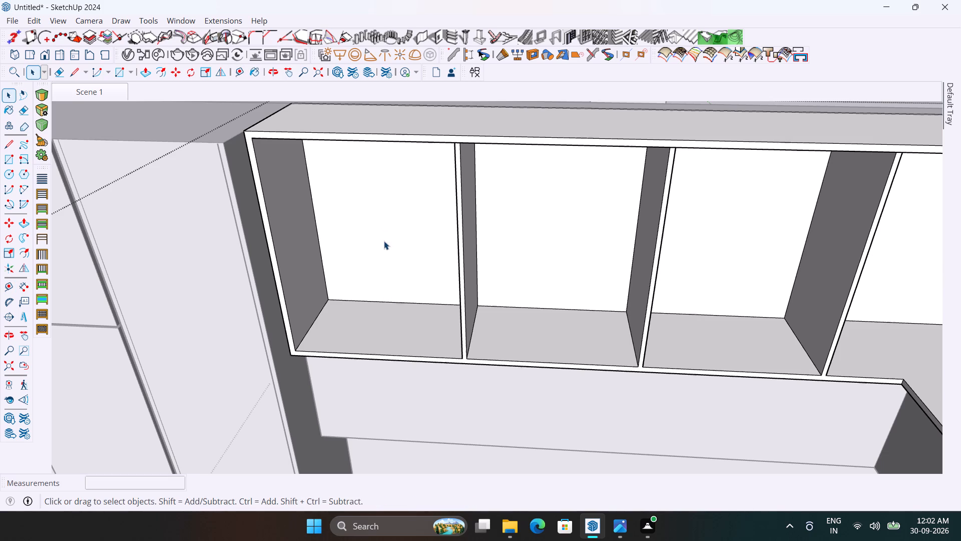
Measure the inner height of the upper cabinet compartment beside the tall unit, from the top panel to the bottom panel.
{"action": "middle_click_drag", "start_coordinate": [376, 244], "coordinate": [381, 190]}
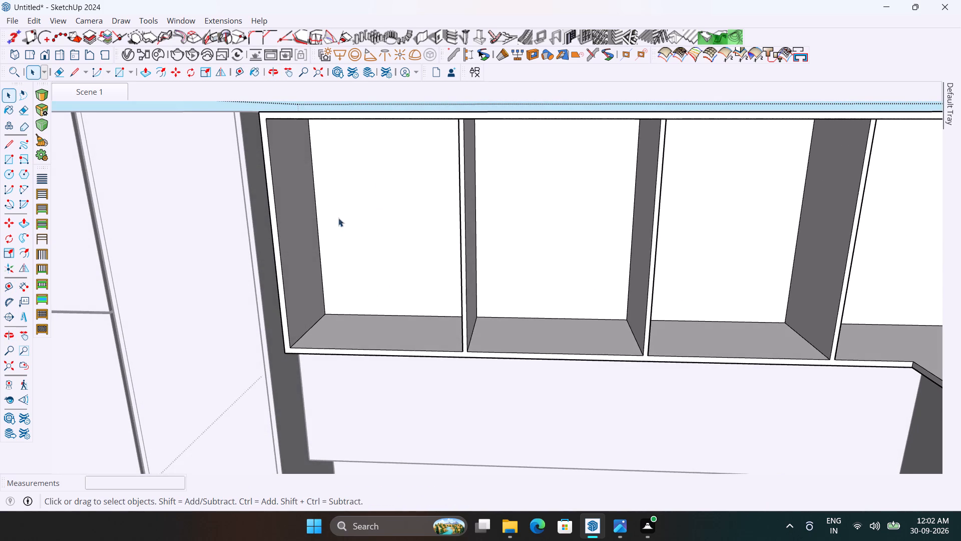
{"action": "middle_click_drag", "start_coordinate": [346, 226], "coordinate": [321, 279]}
{"action": "scroll", "coordinate": [383, 262], "scroll_direction": "down", "scroll_amount": 2}
{"action": "middle_click_drag", "start_coordinate": [385, 270], "coordinate": [407, 257]}
{"action": "scroll", "coordinate": [398, 265], "scroll_direction": "up", "scroll_amount": 1}
{"action": "middle_click_drag", "start_coordinate": [400, 265], "coordinate": [405, 179]}
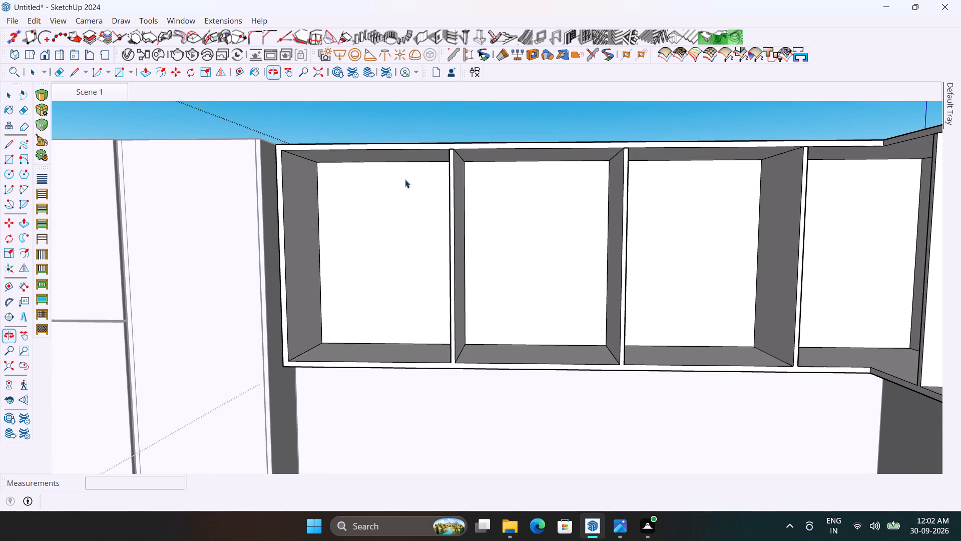
{"action": "key", "text": "t"}
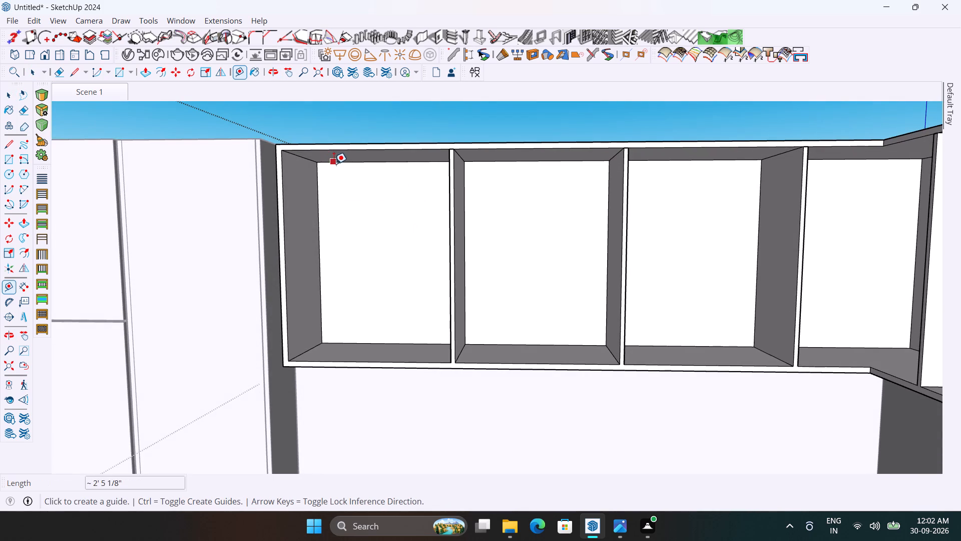
{"action": "left_click", "coordinate": [334, 164]}
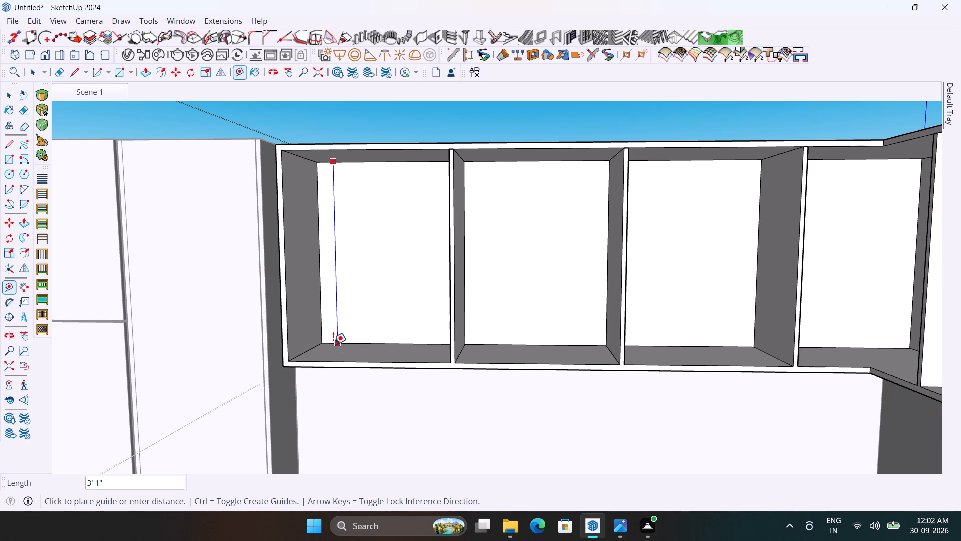
{"action": "scroll", "coordinate": [333, 344], "scroll_direction": "up", "scroll_amount": 3}
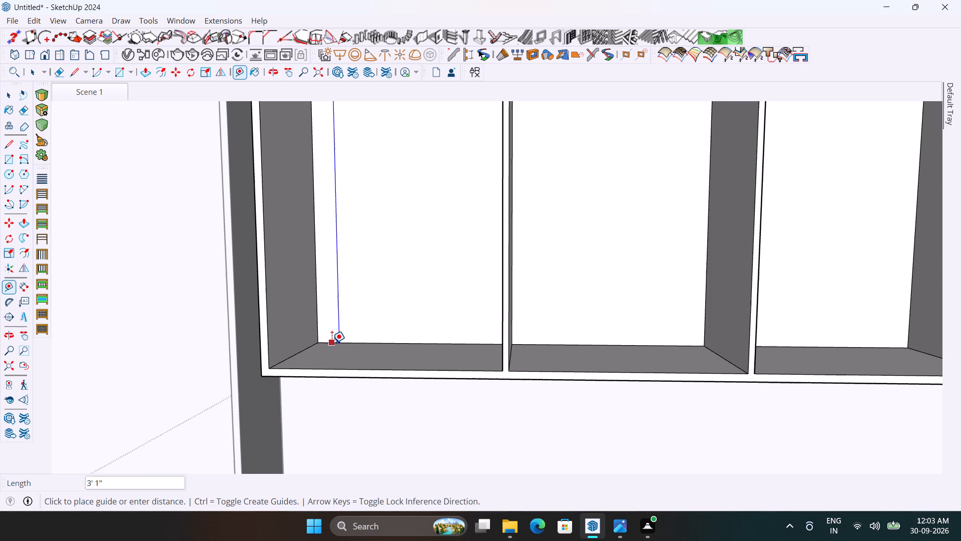
{"action": "key", "text": "Escape"}
Place a horizontal guide on the back run's back panel, 1' 0.5" above the bottom panel.
{"action": "scroll", "coordinate": [388, 344], "scroll_direction": "up", "scroll_amount": 3}
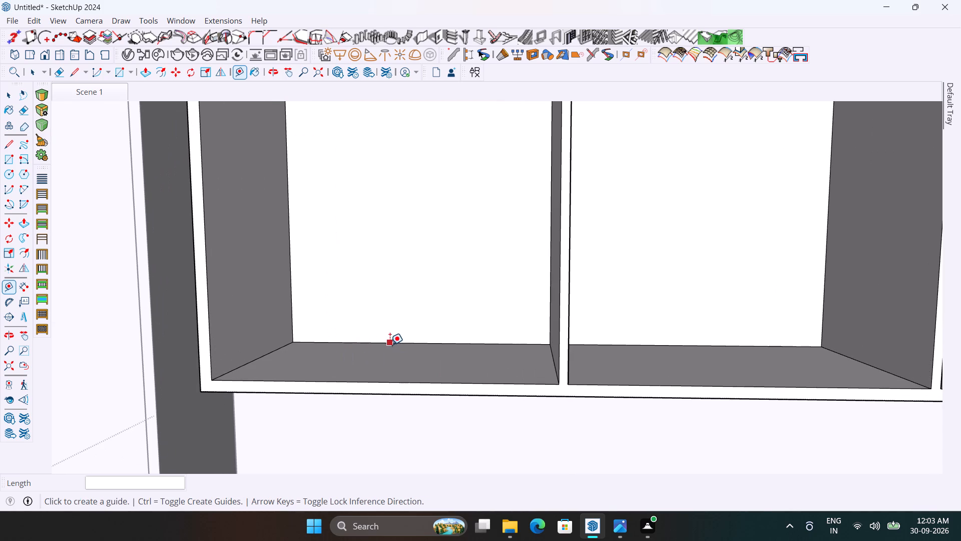
{"action": "left_click", "coordinate": [391, 342]}
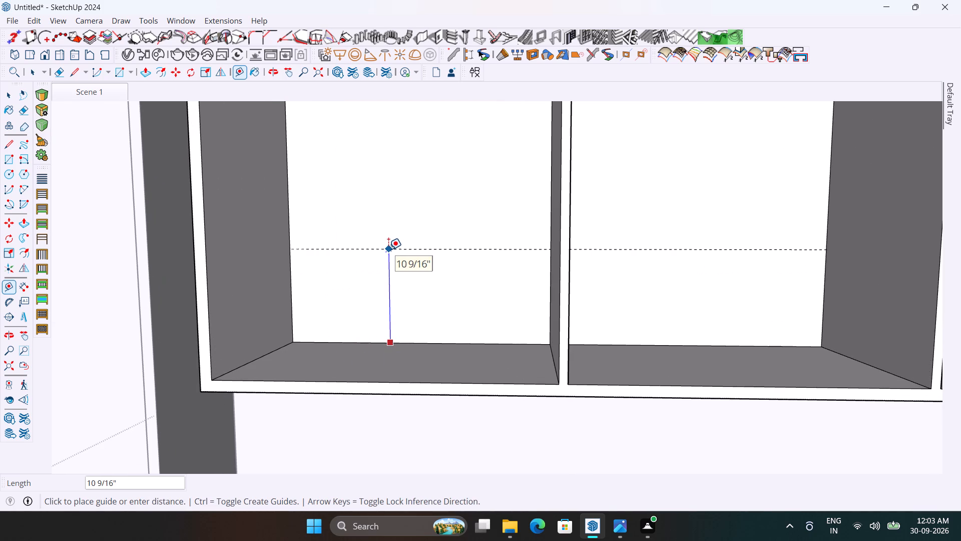
{"action": "key", "text": "1"}
{"action": "key", "text": "apostrophe"}
{"action": "type", "text": "0."}
{"action": "key", "text": "5"}
{"action": "key", "text": "Return"}
Place a second horizontal guide on the back run's back panel, 1' 0.5" above the first guide.
{"action": "scroll", "coordinate": [409, 290], "scroll_direction": "down", "scroll_amount": 8}
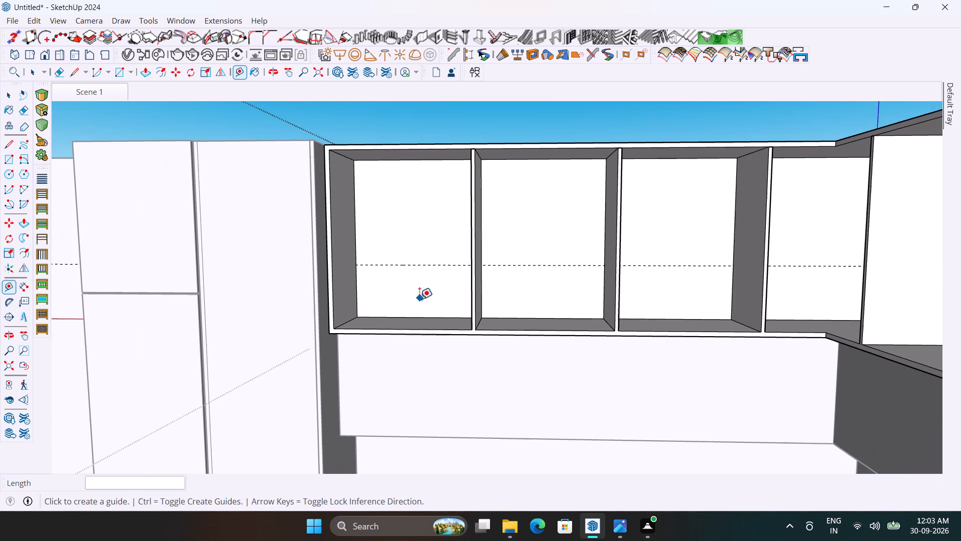
{"action": "middle_click_drag", "start_coordinate": [447, 254], "coordinate": [433, 270]}
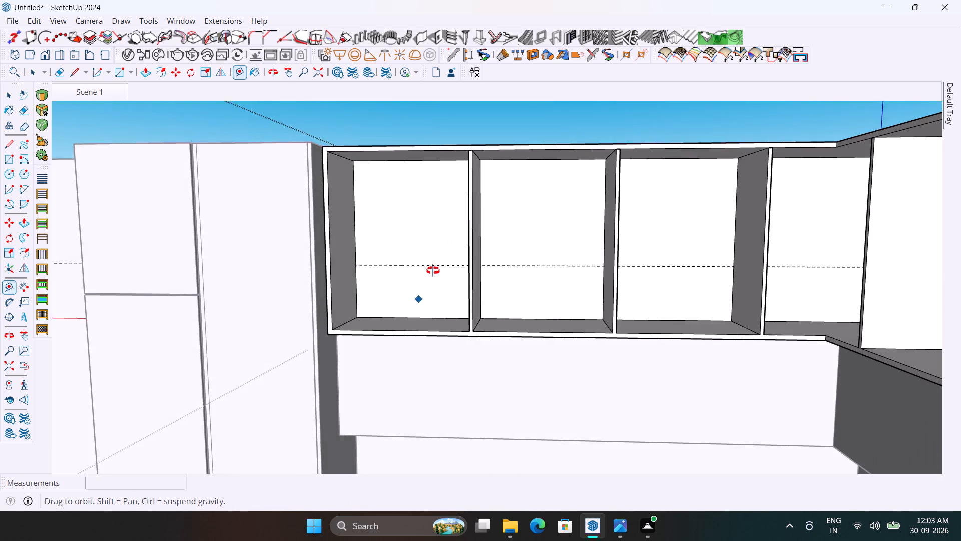
{"action": "middle_click_drag", "start_coordinate": [433, 270], "coordinate": [427, 286]}
{"action": "scroll", "coordinate": [421, 274], "scroll_direction": "up", "scroll_amount": 1}
{"action": "left_click", "coordinate": [421, 273], "text": "ctrl"}
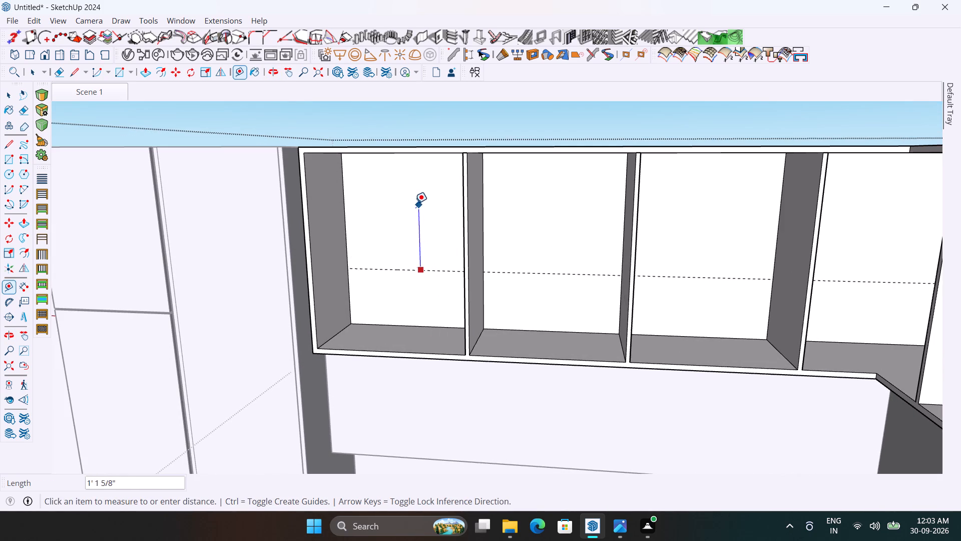
{"action": "key", "text": "Escape"}
{"action": "key", "text": "t"}
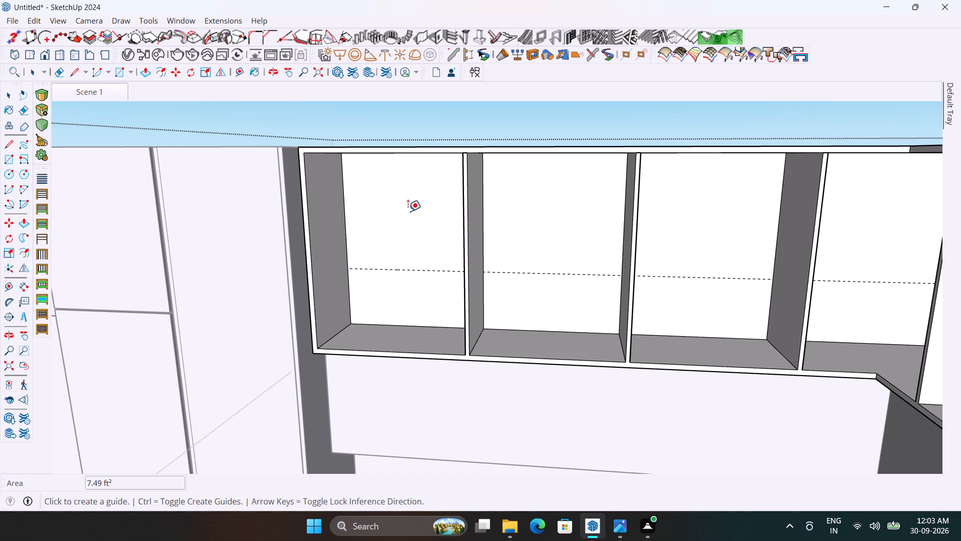
{"action": "left_click", "coordinate": [398, 270]}
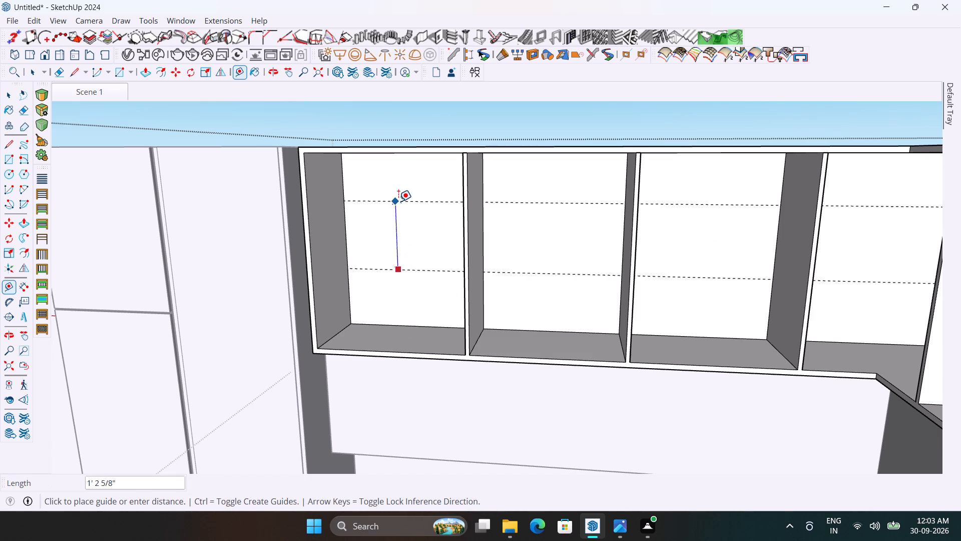
{"action": "key", "text": "1"}
{"action": "type", "text": "'0.5"}
{"action": "key", "text": "Return"}
Place a horizontal guide on the side run's back panel near the inner corner, 1' 0.5" above the bottom panel.
{"action": "scroll", "coordinate": [398, 201], "scroll_direction": "down", "scroll_amount": 4}
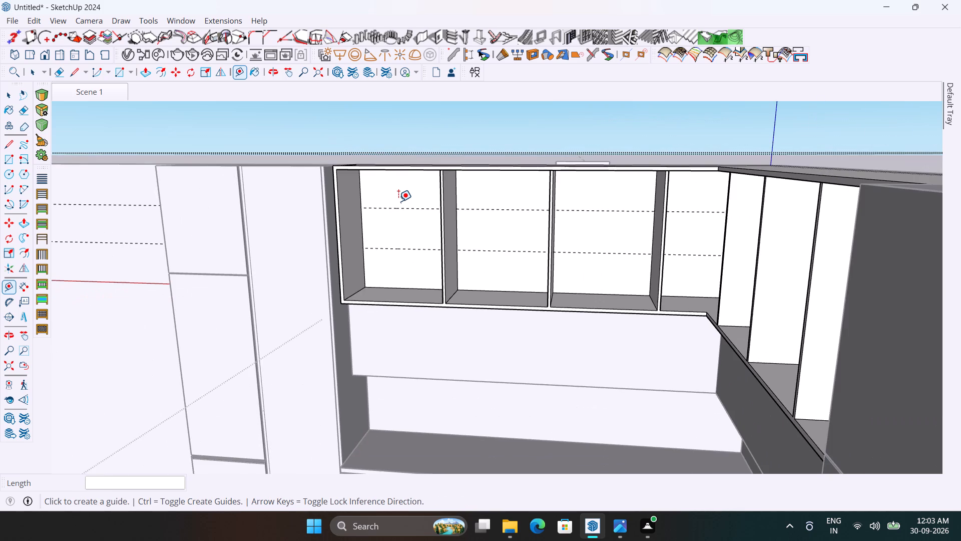
{"action": "middle_click_drag", "start_coordinate": [398, 201], "coordinate": [499, 189]}
{"action": "scroll", "coordinate": [691, 227], "scroll_direction": "up", "scroll_amount": 7}
{"action": "scroll", "coordinate": [710, 283], "scroll_direction": "up", "scroll_amount": 3}
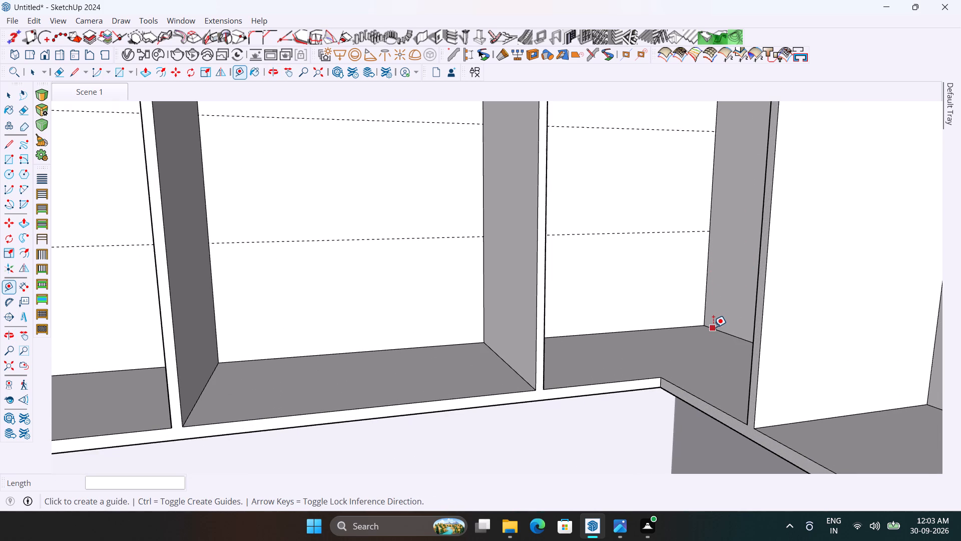
{"action": "left_click", "coordinate": [708, 325]}
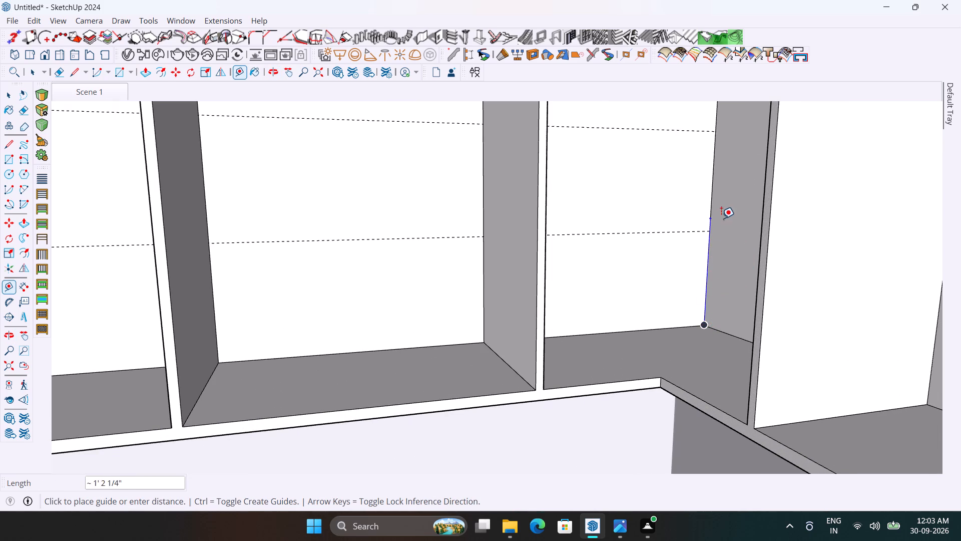
{"action": "key", "text": "Escape"}
{"action": "scroll", "coordinate": [721, 279], "scroll_direction": "up", "scroll_amount": 2}
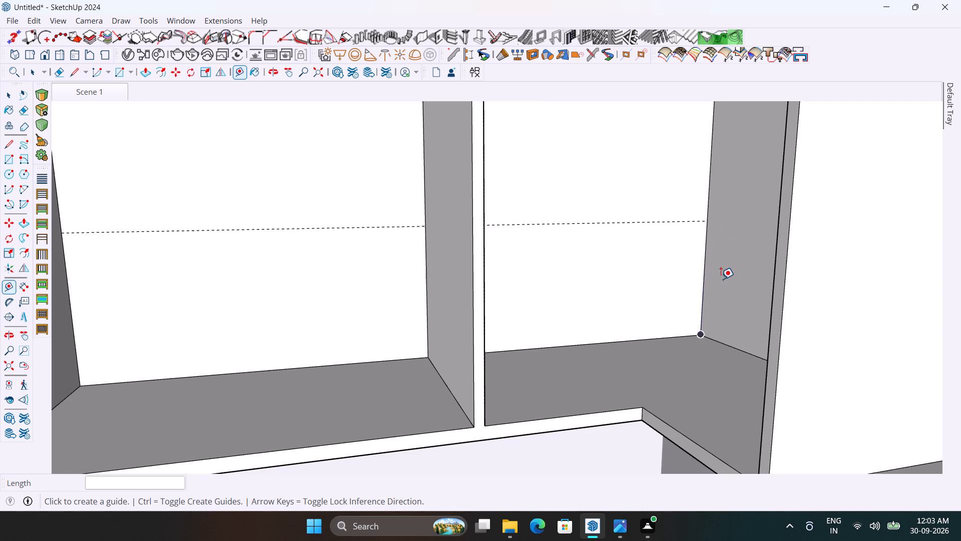
{"action": "left_click", "coordinate": [721, 347]}
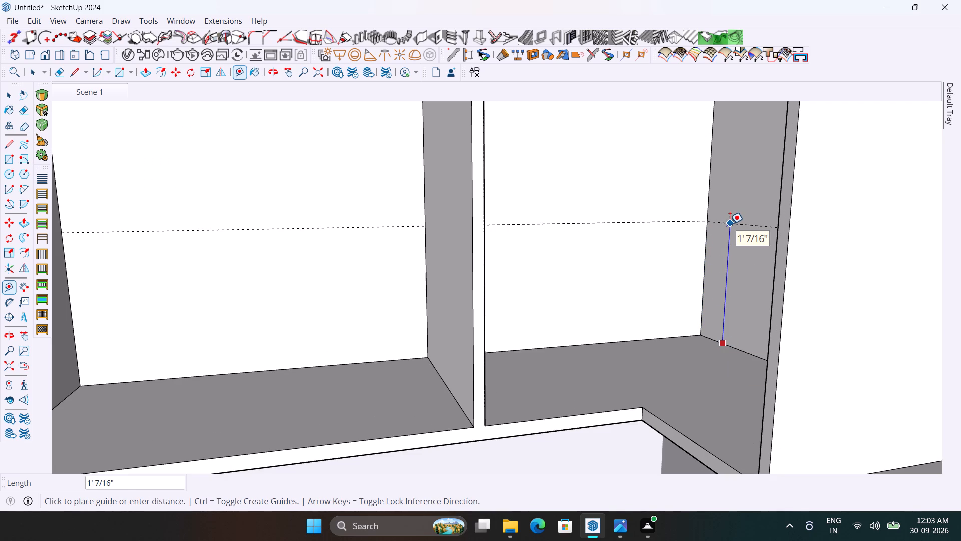
{"action": "type", "text": "1'0.5"}
{"action": "key", "text": "Return"}
Place a second horizontal guide on the side run's back panel, 1' 0.5" above that run's first guide.
{"action": "scroll", "coordinate": [716, 248], "scroll_direction": "down", "scroll_amount": 4}
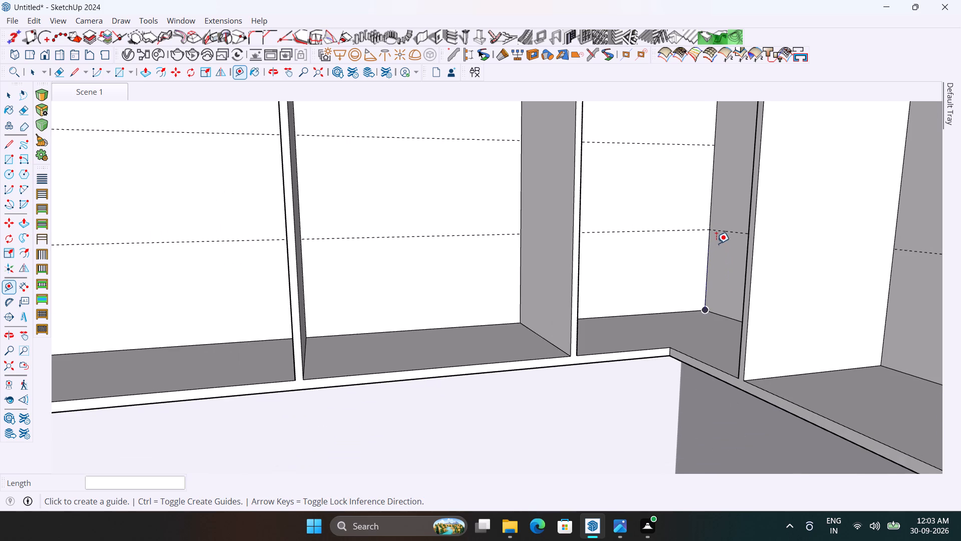
{"action": "left_click", "coordinate": [731, 233]}
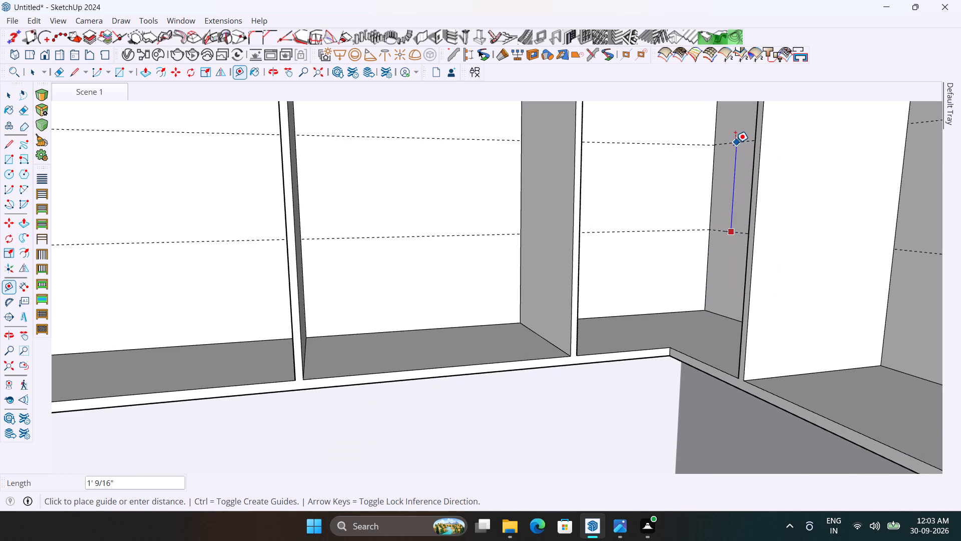
{"action": "type", "text": "1'0.5"}
{"action": "key", "text": "Return"}
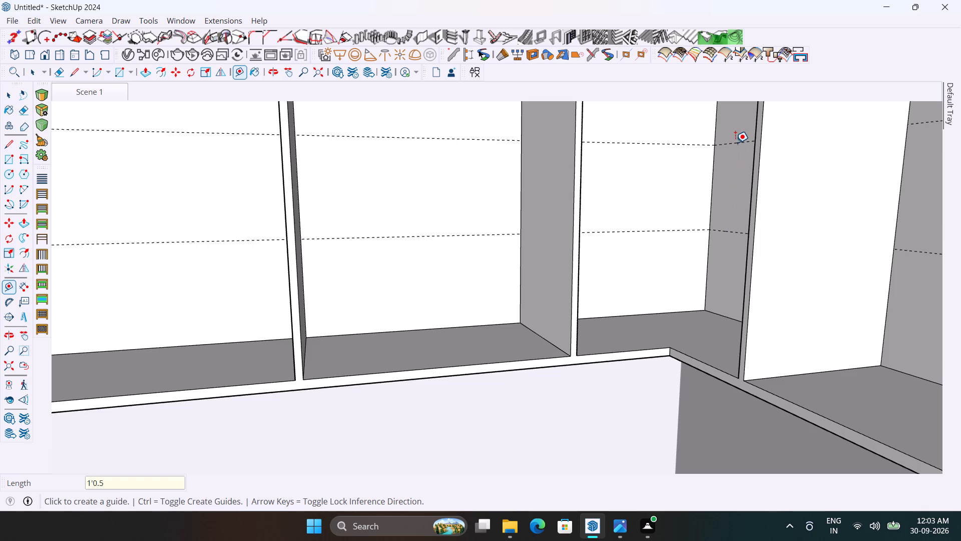
{"action": "scroll", "coordinate": [731, 156], "scroll_direction": "down", "scroll_amount": 10}
{"action": "middle_click_drag", "start_coordinate": [492, 157], "coordinate": [426, 193]}
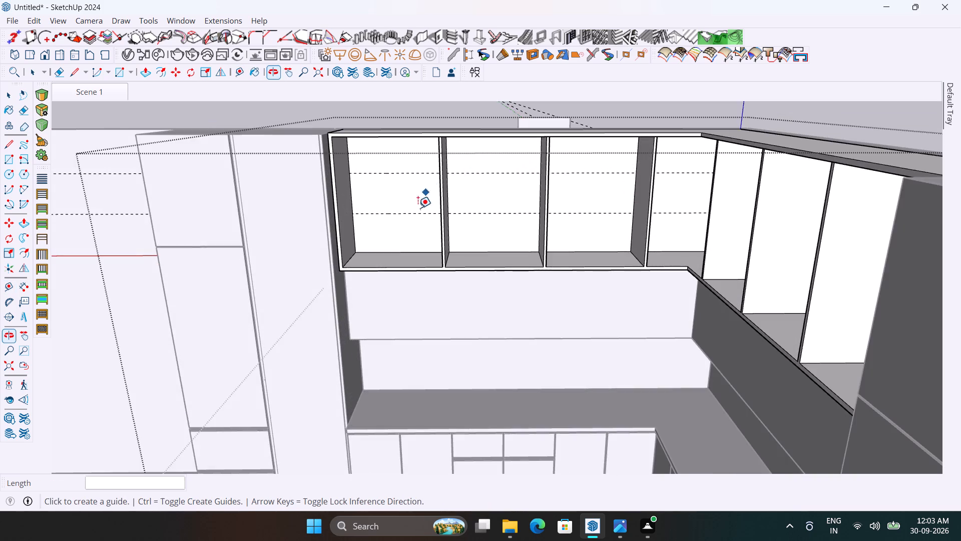
Copy the bottom panel faces of all compartments in both runs, including the corner, up 1' 1/2" to the lower guides.
{"action": "scroll", "coordinate": [404, 226], "scroll_direction": "up", "scroll_amount": 2}
{"action": "key", "text": "space"}
{"action": "middle_click_drag", "start_coordinate": [421, 245], "coordinate": [399, 249]}
{"action": "scroll", "coordinate": [401, 249], "scroll_direction": "up", "scroll_amount": 4}
{"action": "middle_click_drag", "start_coordinate": [401, 256], "coordinate": [391, 261]}
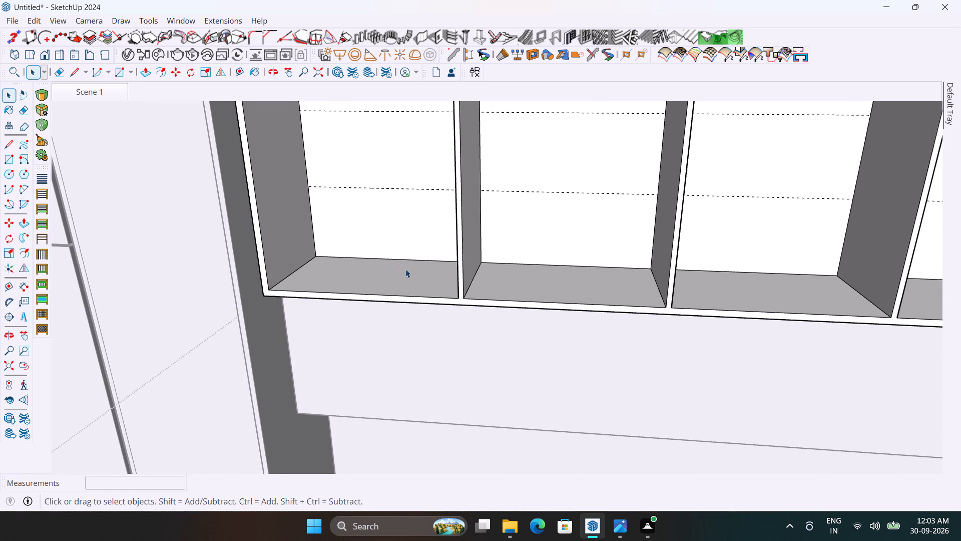
{"action": "left_click", "coordinate": [405, 269], "text": "ctrl"}
{"action": "left_click", "coordinate": [485, 276], "text": "ctrl"}
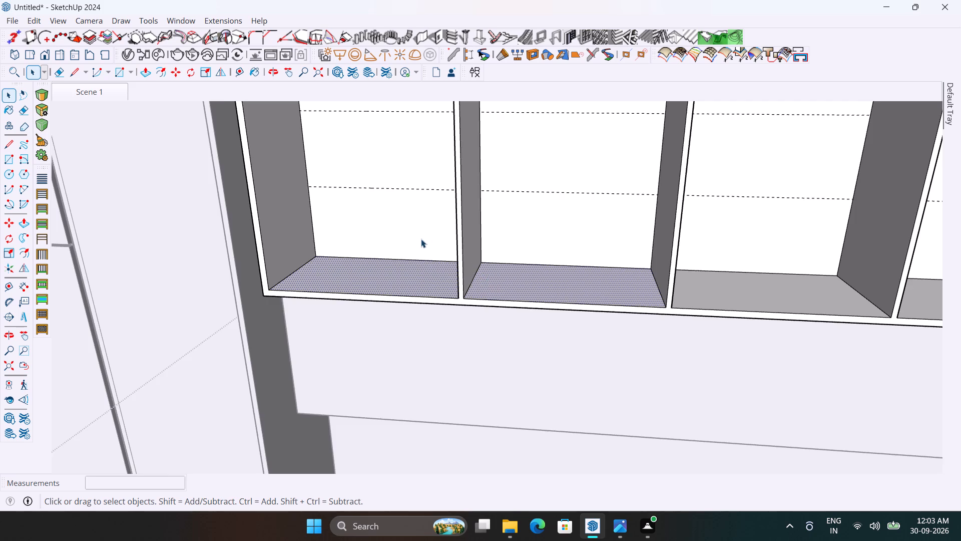
{"action": "scroll", "coordinate": [420, 238], "scroll_direction": "down", "scroll_amount": 3}
{"action": "left_click", "coordinate": [617, 276], "text": "ctrl"}
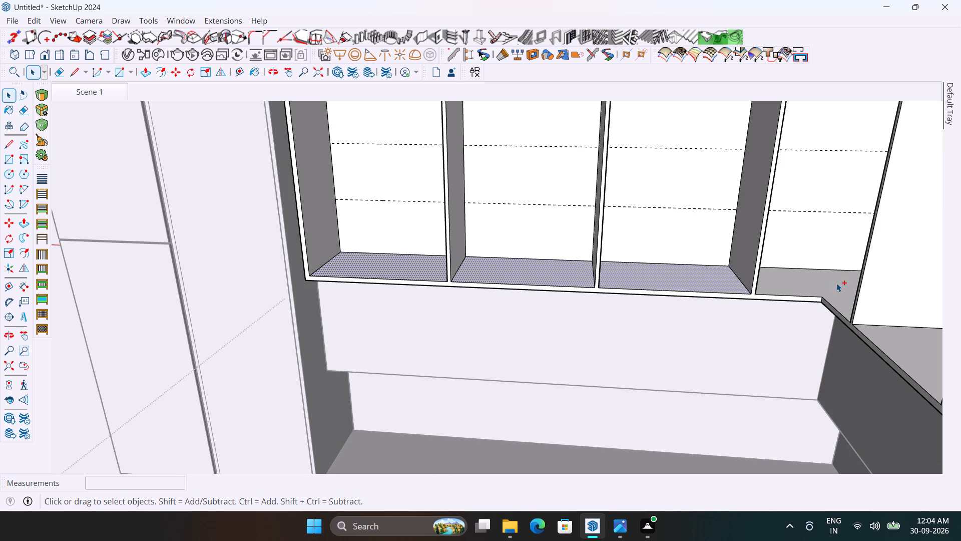
{"action": "left_click", "coordinate": [835, 283], "text": "ctrl"}
{"action": "scroll", "coordinate": [594, 282], "scroll_direction": "down", "scroll_amount": 3}
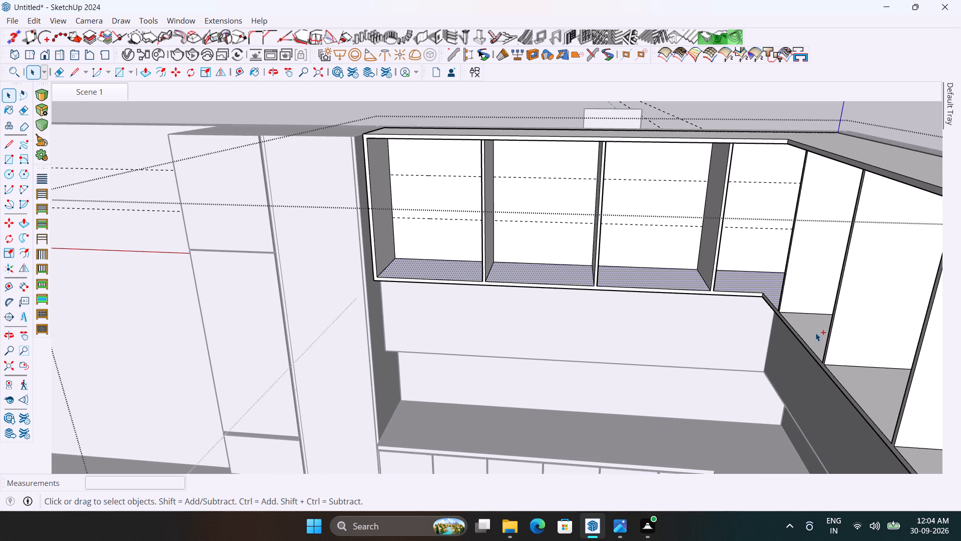
{"action": "left_click", "coordinate": [814, 330], "text": "ctrl"}
{"action": "scroll", "coordinate": [798, 296], "scroll_direction": "down", "scroll_amount": 4}
{"action": "left_click", "coordinate": [848, 367], "text": "ctrl"}
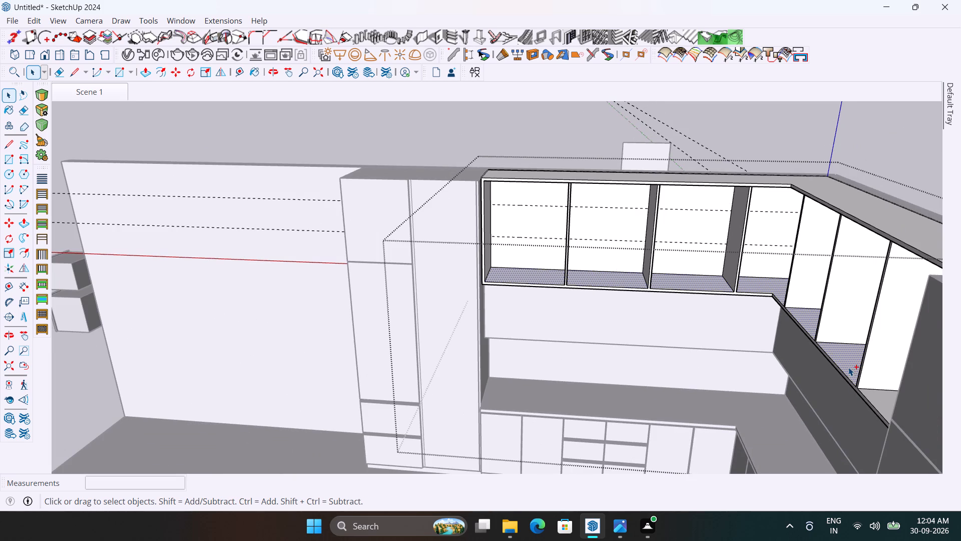
{"action": "left_click", "coordinate": [873, 393], "text": "ctrl"}
{"action": "scroll", "coordinate": [588, 294], "scroll_direction": "up", "scroll_amount": 3}
{"action": "middle_click_drag", "start_coordinate": [575, 290], "coordinate": [573, 290]}
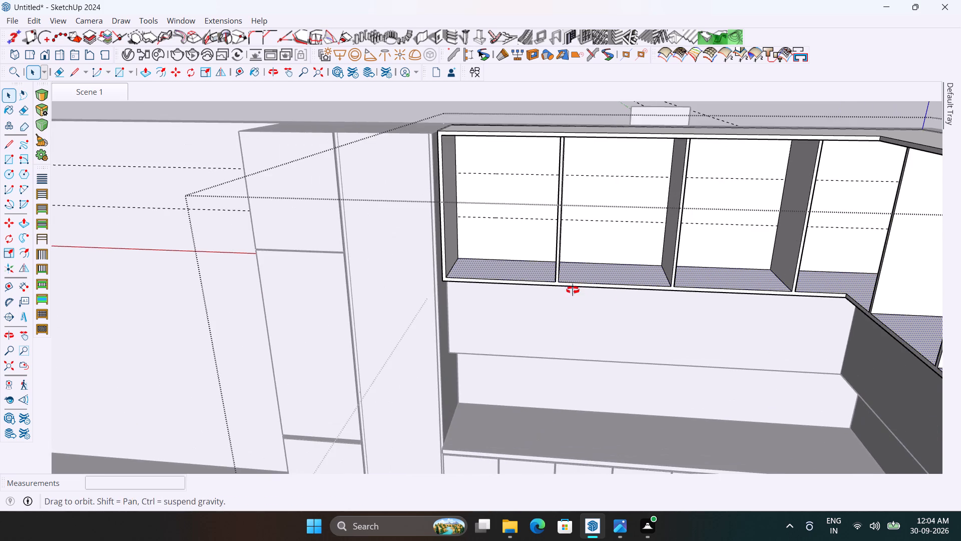
{"action": "middle_click_drag", "start_coordinate": [573, 290], "coordinate": [525, 295]}
{"action": "scroll", "coordinate": [507, 281], "scroll_direction": "up", "scroll_amount": 4}
{"action": "key", "text": "m"}
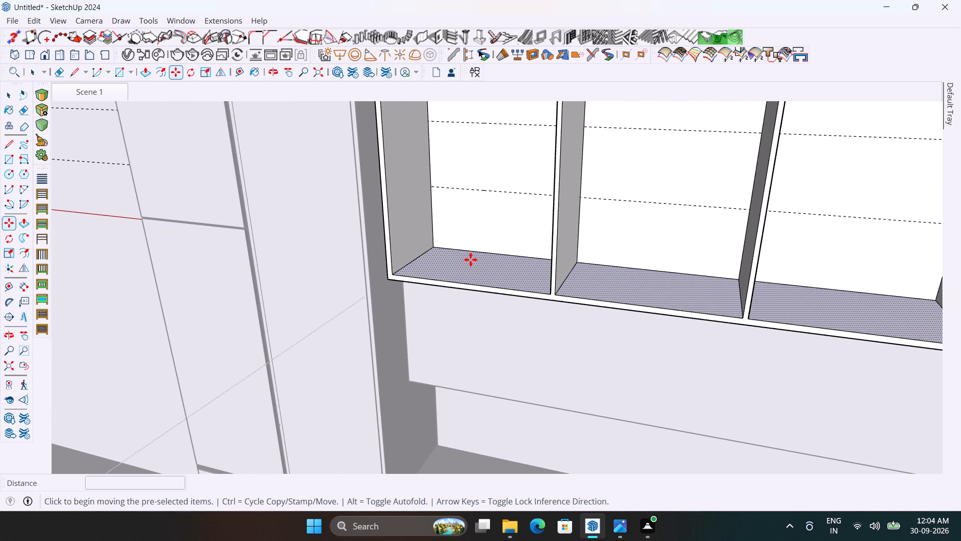
{"action": "scroll", "coordinate": [470, 259], "scroll_direction": "up", "scroll_amount": 3}
{"action": "left_click", "coordinate": [423, 240], "text": "ctrl"}
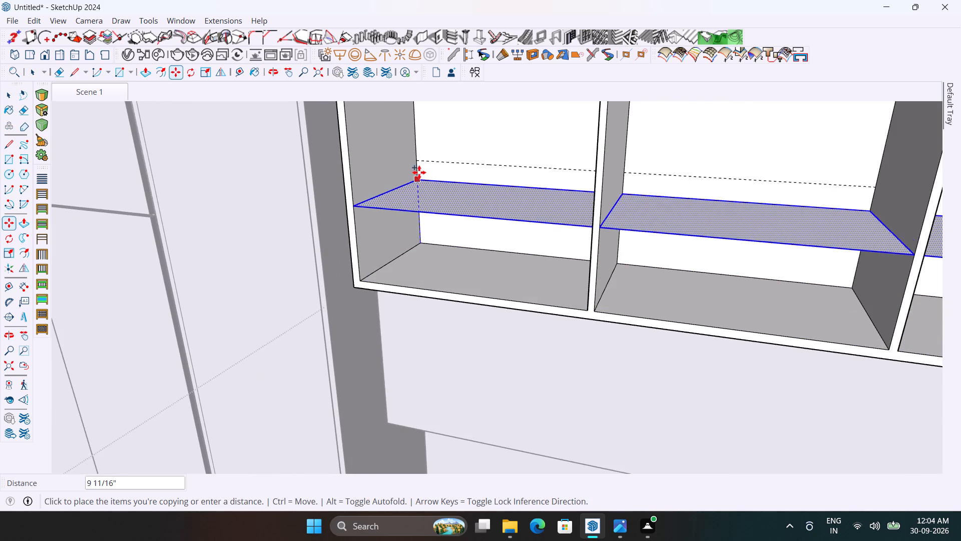
{"action": "left_click", "coordinate": [418, 161], "text": "ctrl"}
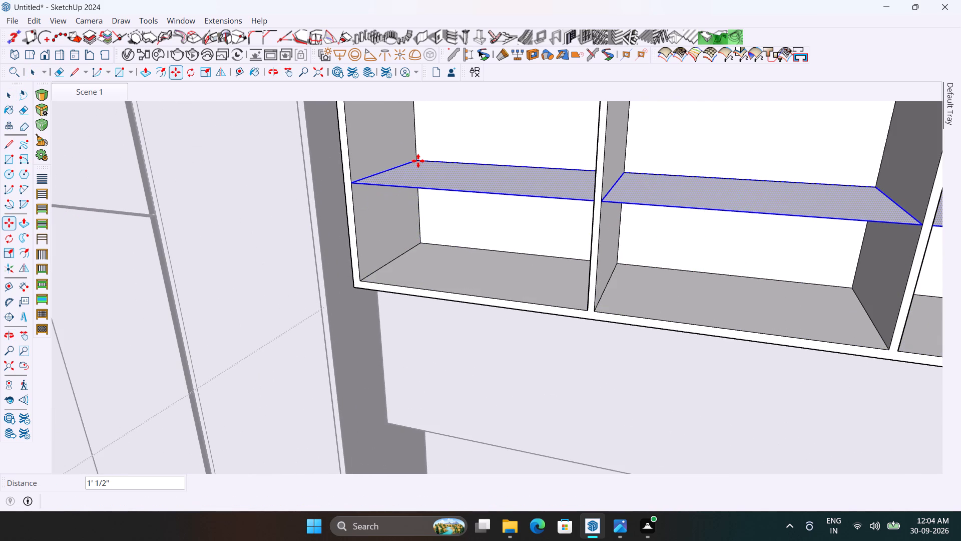
Copy the new row of shelf faces up to the upper guides to form a second shelf level.
{"action": "left_click", "coordinate": [418, 161], "text": "ctrl"}
{"action": "scroll", "coordinate": [426, 147], "scroll_direction": "down", "scroll_amount": 3}
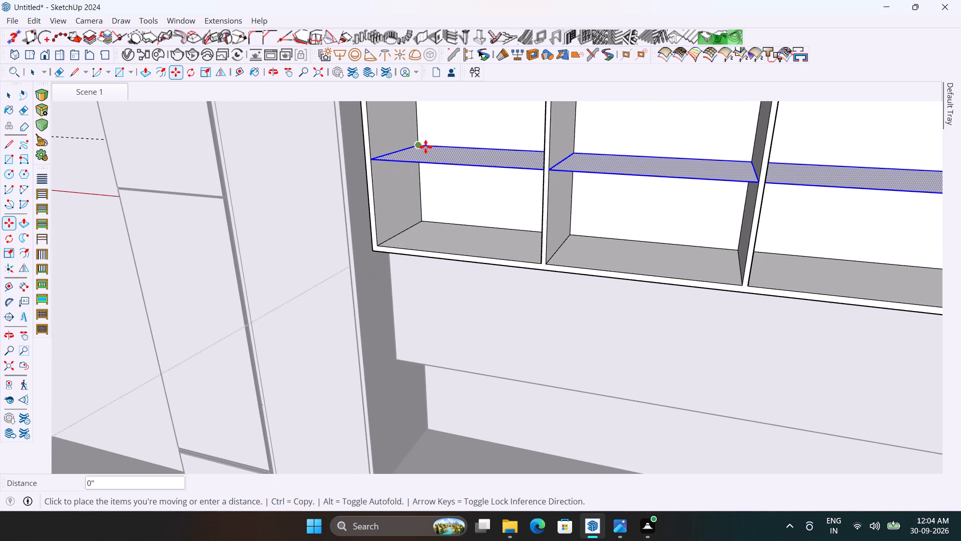
{"action": "scroll", "coordinate": [430, 137], "scroll_direction": "down", "scroll_amount": 8}
{"action": "scroll", "coordinate": [423, 124], "scroll_direction": "up", "scroll_amount": 15}
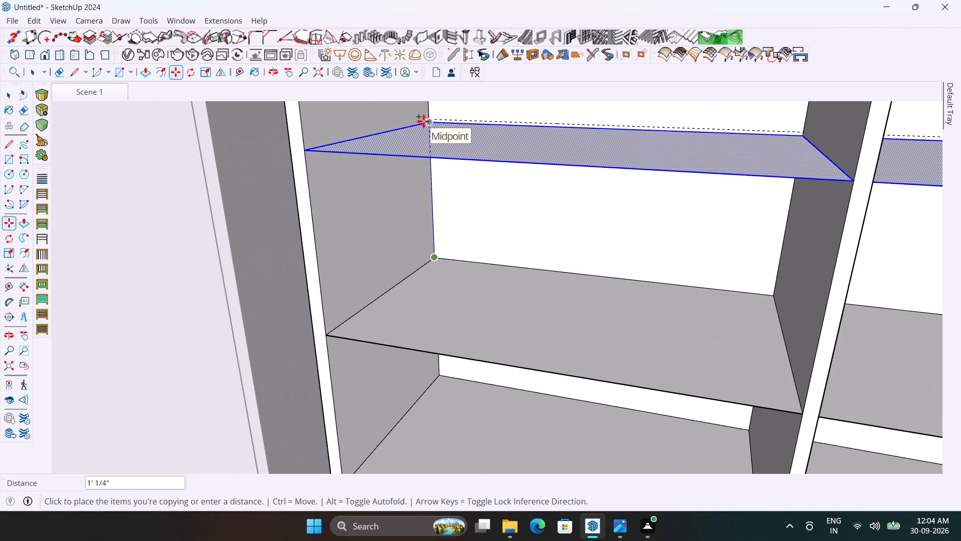
{"action": "scroll", "coordinate": [429, 134], "scroll_direction": "up", "scroll_amount": 3}
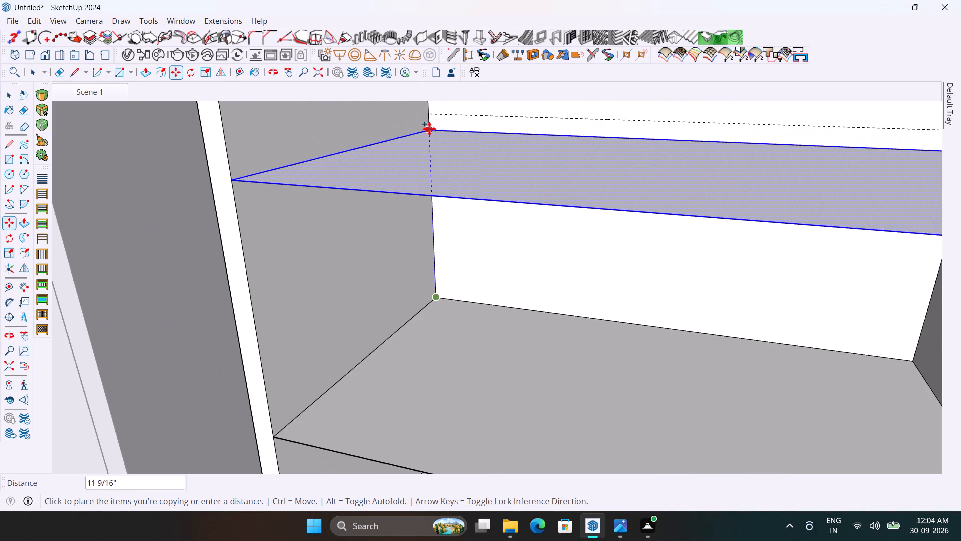
{"action": "scroll", "coordinate": [429, 129], "scroll_direction": "up", "scroll_amount": 1}
{"action": "left_click", "coordinate": [432, 112]}
{"action": "scroll", "coordinate": [427, 149], "scroll_direction": "down", "scroll_amount": 7}
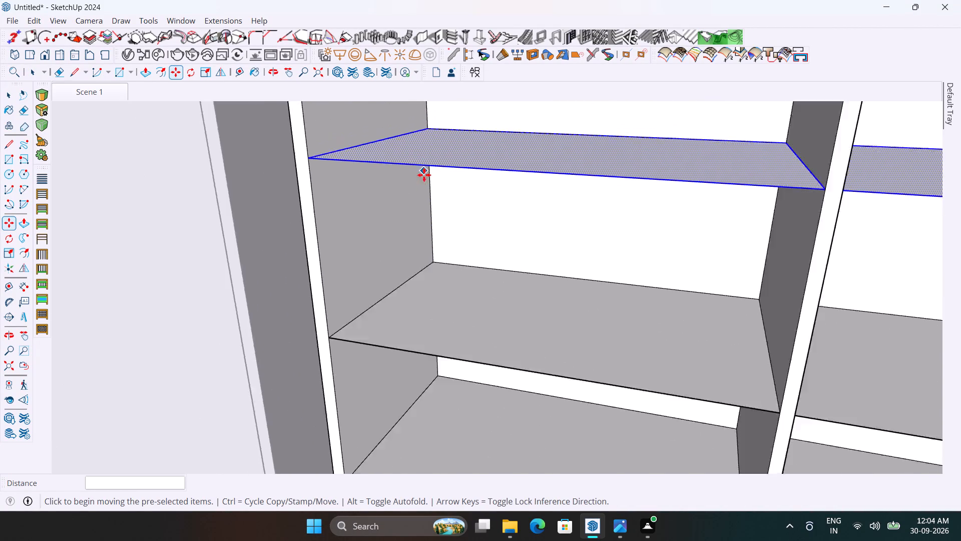
{"action": "scroll", "coordinate": [424, 175], "scroll_direction": "down", "scroll_amount": 13}
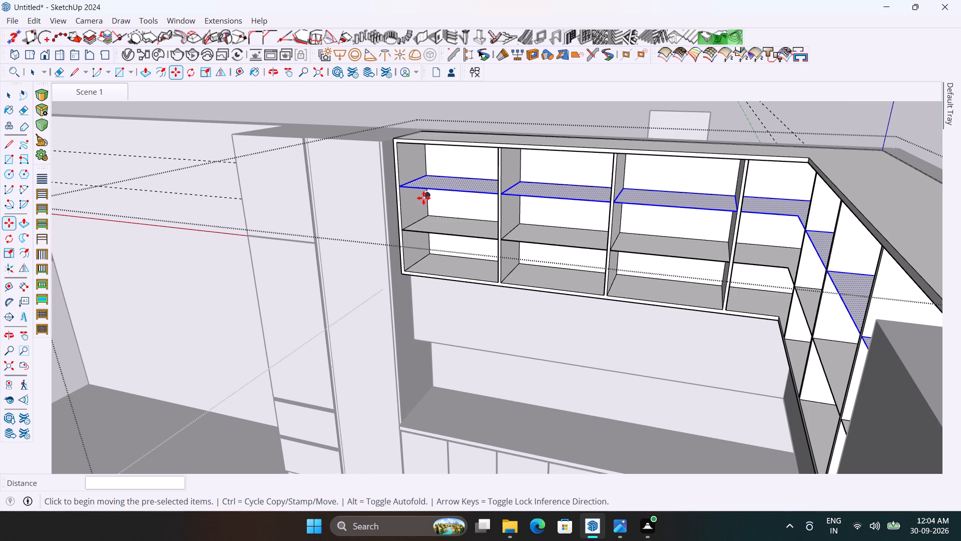
{"action": "key", "text": "space"}
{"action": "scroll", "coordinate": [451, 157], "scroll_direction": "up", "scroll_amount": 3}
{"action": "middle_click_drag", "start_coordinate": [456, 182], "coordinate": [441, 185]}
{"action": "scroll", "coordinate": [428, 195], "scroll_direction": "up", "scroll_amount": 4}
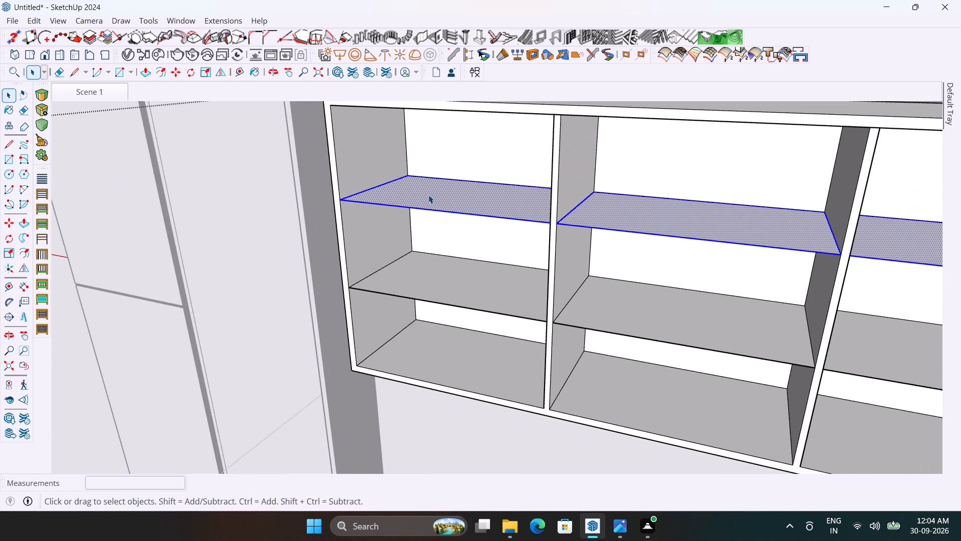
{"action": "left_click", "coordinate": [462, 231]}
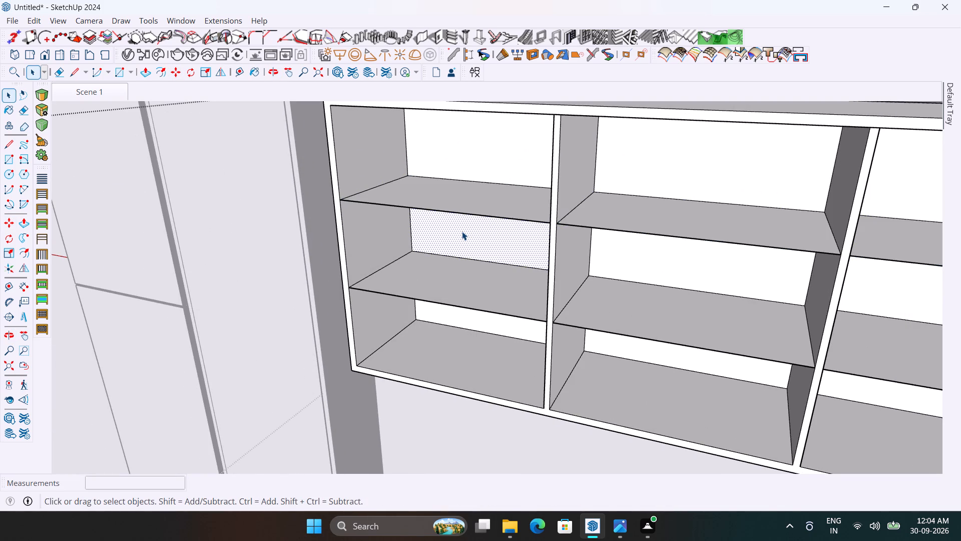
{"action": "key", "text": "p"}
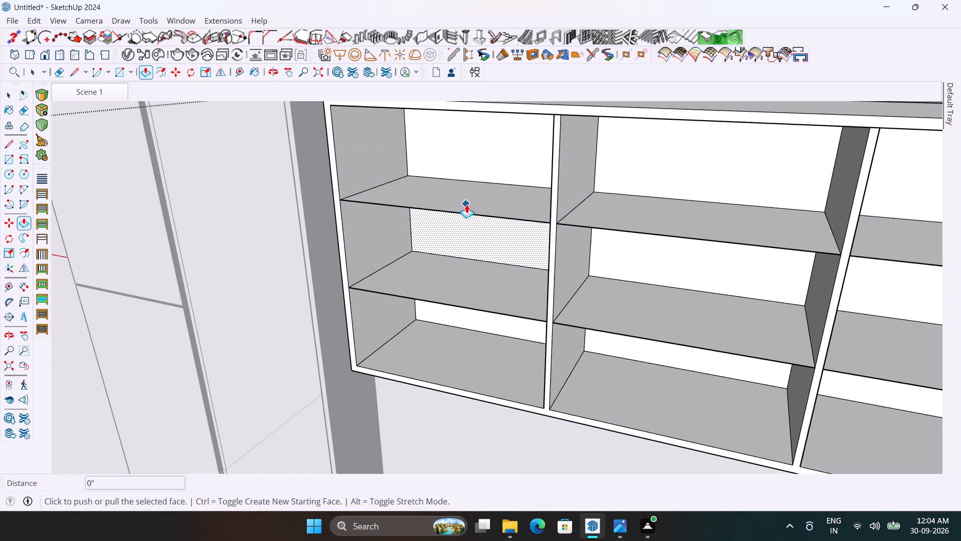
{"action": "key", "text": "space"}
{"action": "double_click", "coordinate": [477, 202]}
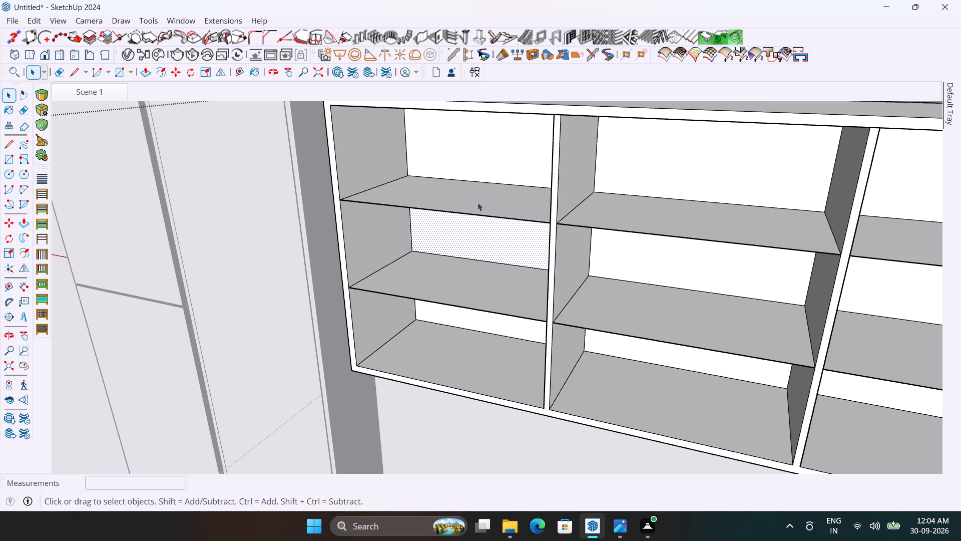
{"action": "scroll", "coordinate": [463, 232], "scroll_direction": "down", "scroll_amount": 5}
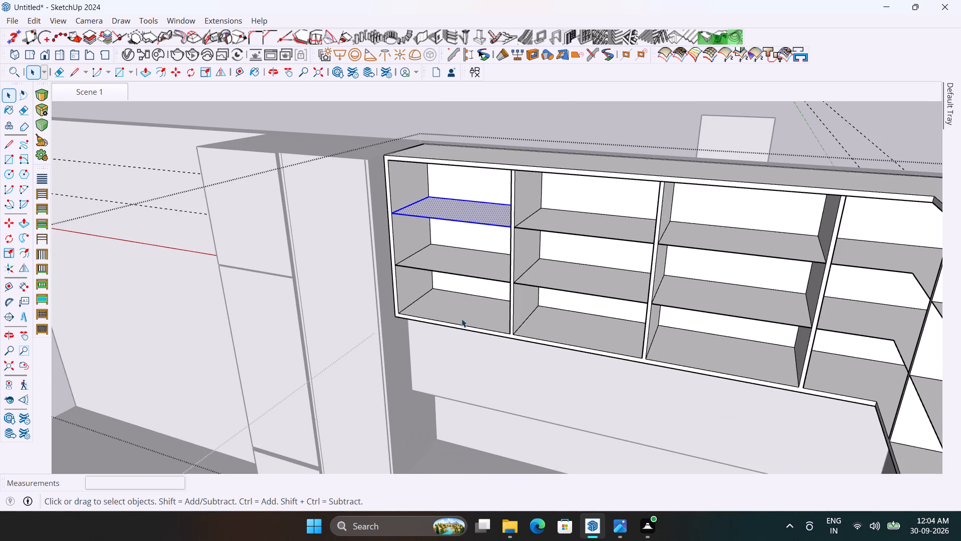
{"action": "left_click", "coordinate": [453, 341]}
Thicken both shelf levels in the back run's three compartments upward by 0.5" with Push/Pull.
{"action": "scroll", "coordinate": [475, 272], "scroll_direction": "up", "scroll_amount": 4}
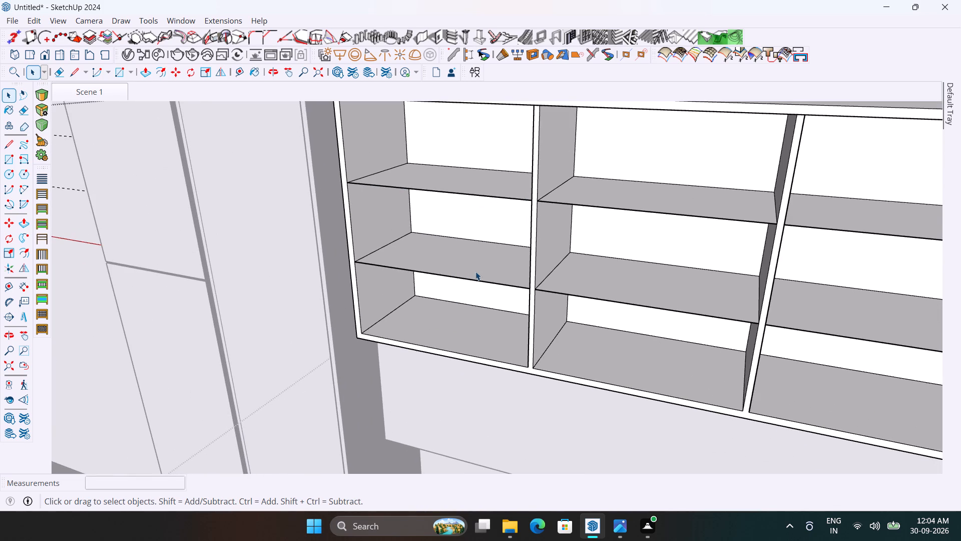
{"action": "key", "text": "p"}
{"action": "left_click", "coordinate": [473, 254]}
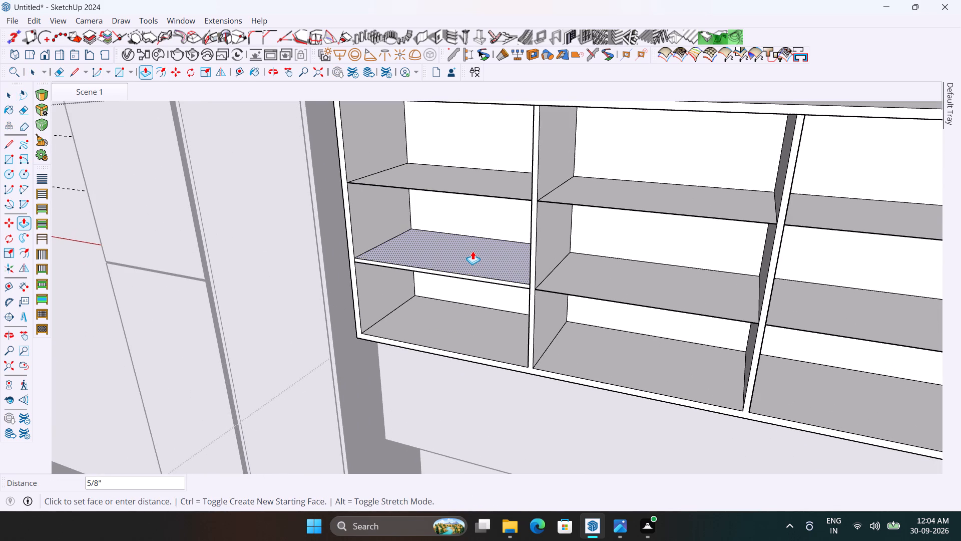
{"action": "type", "text": "0.5"}
{"action": "key", "text": "Return"}
{"action": "double_click", "coordinate": [476, 187]}
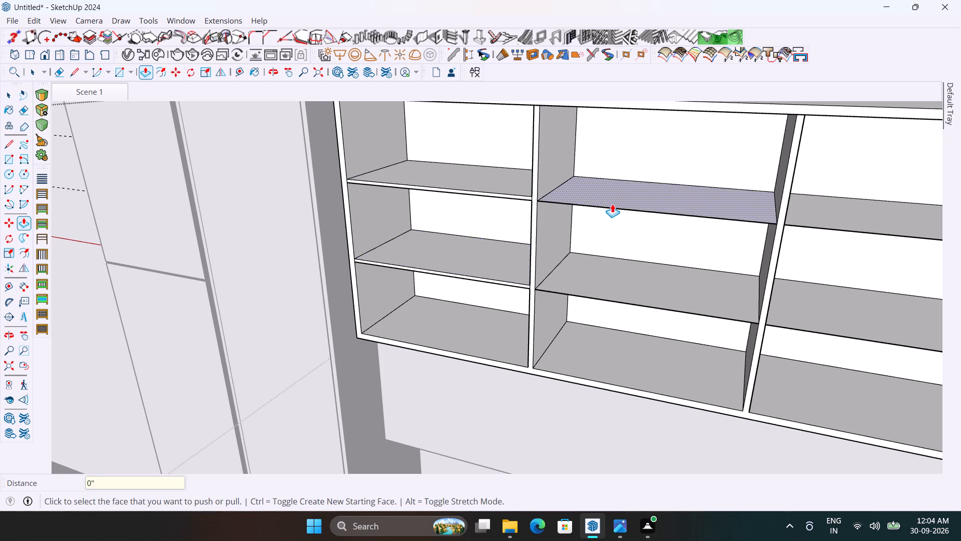
{"action": "double_click", "coordinate": [613, 204]}
{"action": "double_click", "coordinate": [611, 285]}
{"action": "double_click", "coordinate": [797, 307]}
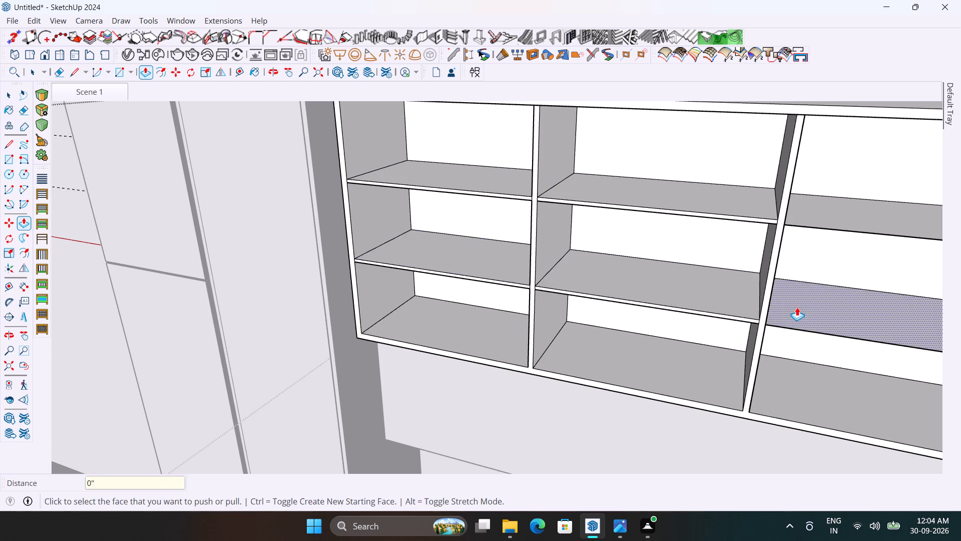
{"action": "double_click", "coordinate": [844, 226]}
Apply the same 0.5" thickness to both shelves in the corner compartment and in the side run's first two compartments.
{"action": "scroll", "coordinate": [538, 217], "scroll_direction": "down", "scroll_amount": 5}
{"action": "scroll", "coordinate": [490, 232], "scroll_direction": "down", "scroll_amount": 2}
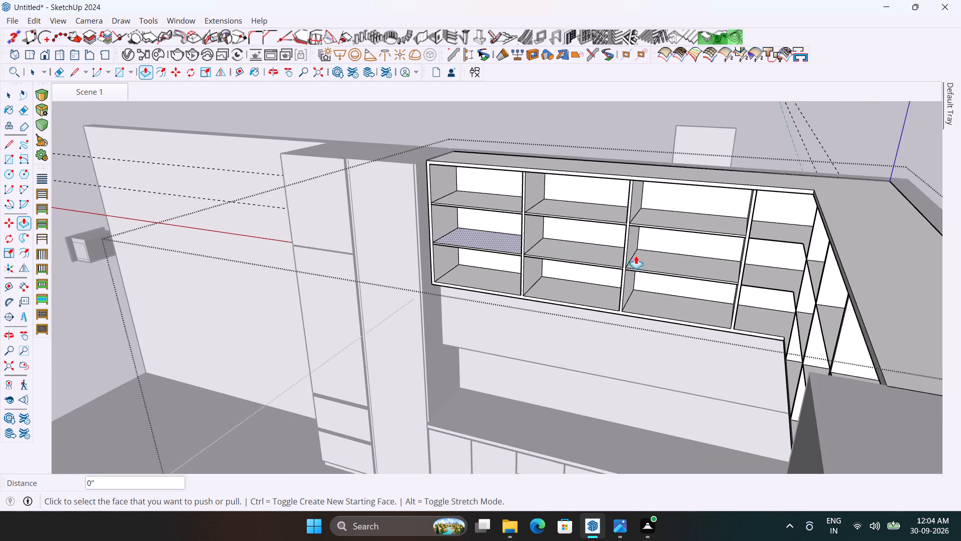
{"action": "scroll", "coordinate": [780, 273], "scroll_direction": "up", "scroll_amount": 3}
{"action": "double_click", "coordinate": [780, 273]}
{"action": "double_click", "coordinate": [791, 223]}
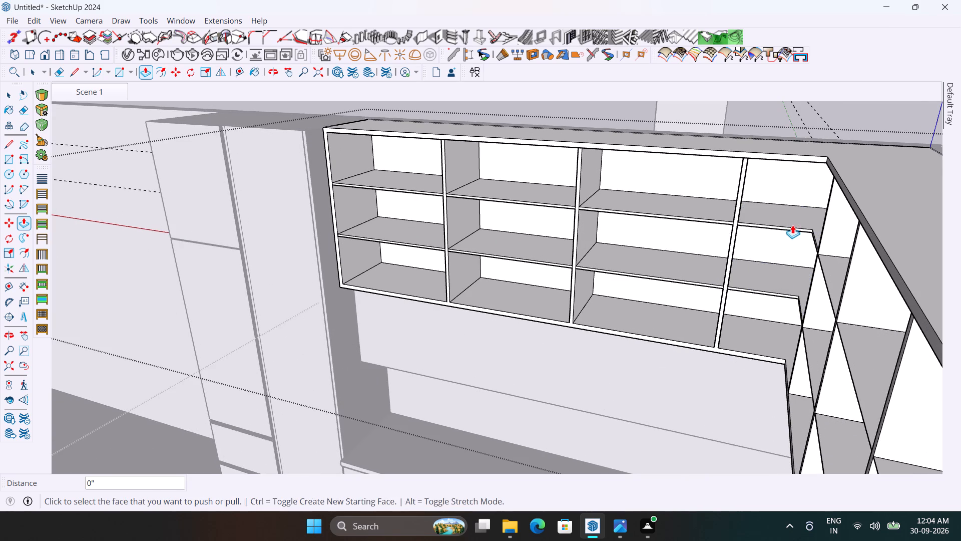
{"action": "double_click", "coordinate": [837, 272]}
{"action": "double_click", "coordinate": [818, 336]}
{"action": "double_click", "coordinate": [862, 347]}
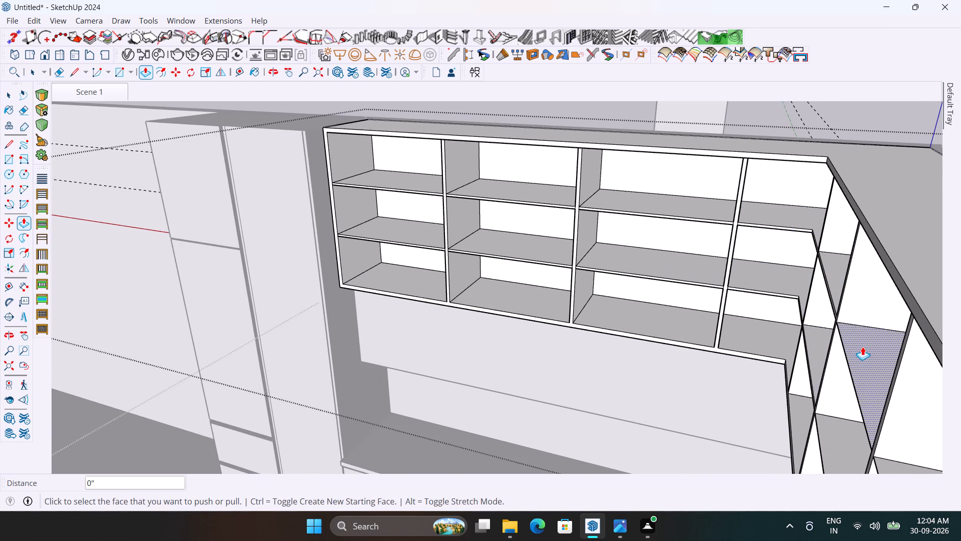
{"action": "double_click", "coordinate": [834, 423]}
Thicken both shelves in the side run's last compartment by 1/2", matching the lower one to the adjoining shelf.
{"action": "scroll", "coordinate": [821, 278], "scroll_direction": "down", "scroll_amount": 4}
{"action": "scroll", "coordinate": [860, 396], "scroll_direction": "up", "scroll_amount": 2}
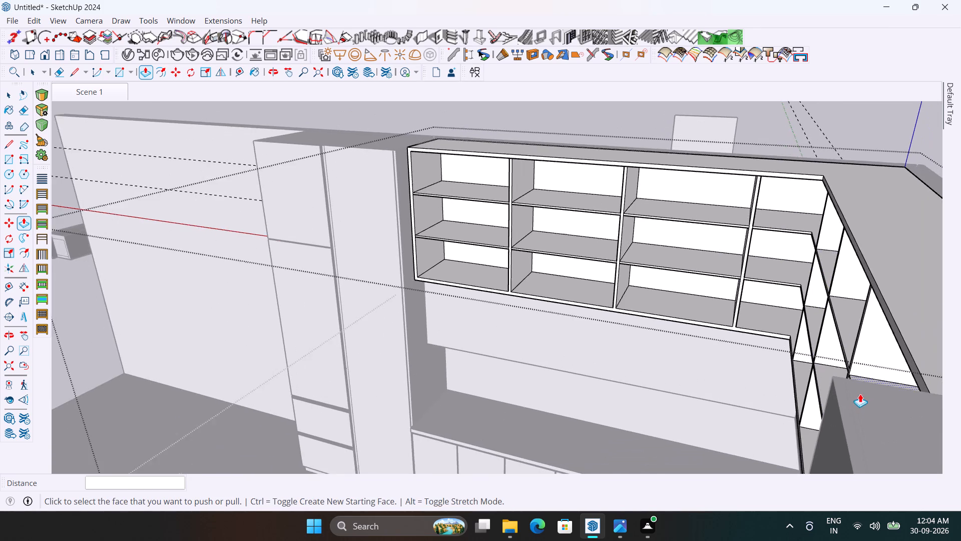
{"action": "scroll", "coordinate": [860, 394], "scroll_direction": "up", "scroll_amount": 4}
{"action": "middle_click_drag", "start_coordinate": [849, 377], "coordinate": [960, 384]}
{"action": "scroll", "coordinate": [686, 354], "scroll_direction": "up", "scroll_amount": 3}
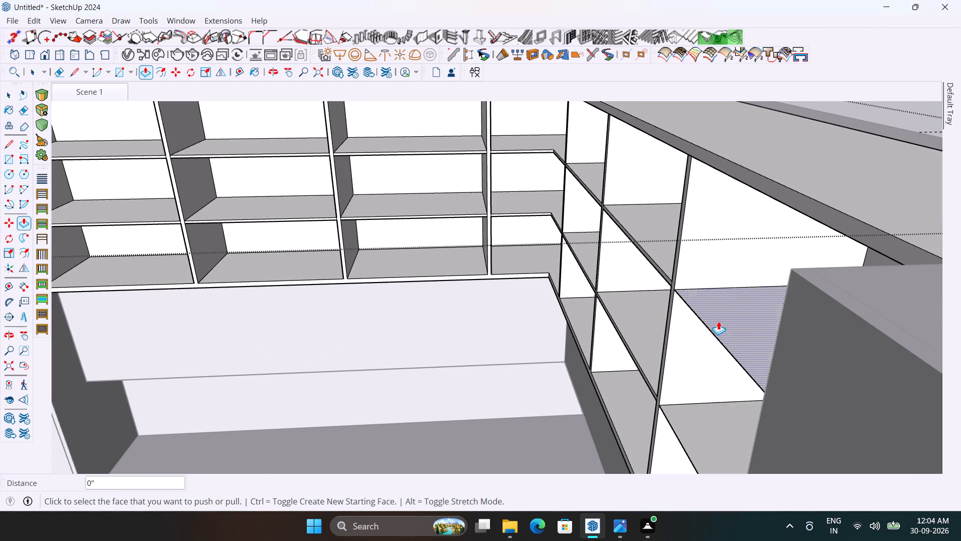
{"action": "double_click", "coordinate": [725, 318]}
{"action": "double_click", "coordinate": [694, 420]}
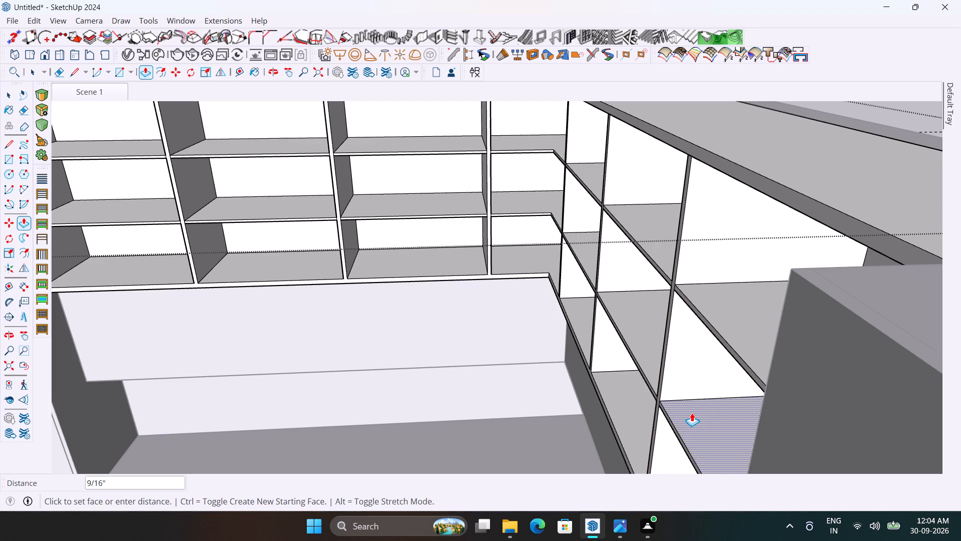
{"action": "key", "text": "ctrl+z"}
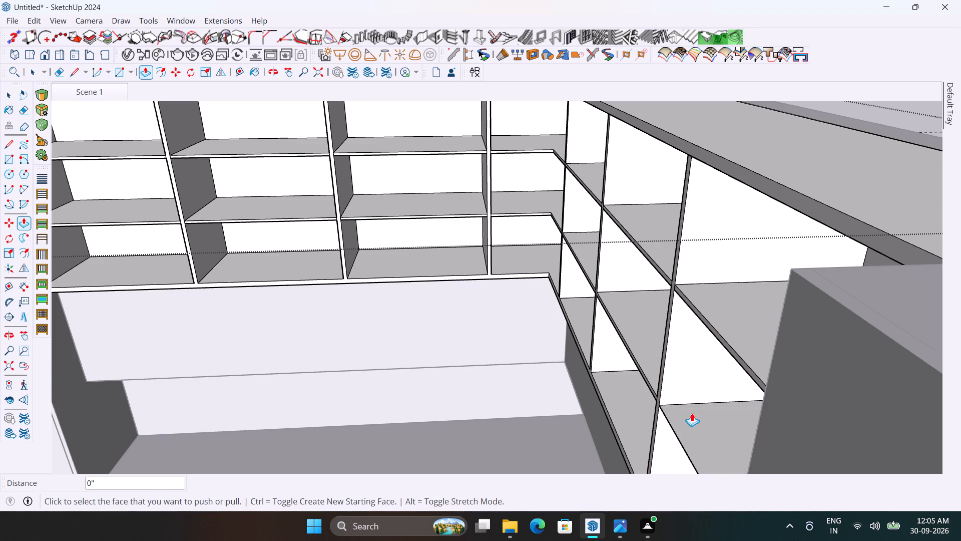
{"action": "scroll", "coordinate": [686, 420], "scroll_direction": "up", "scroll_amount": 2}
{"action": "left_click", "coordinate": [685, 421]}
{"action": "left_click", "coordinate": [649, 391]}
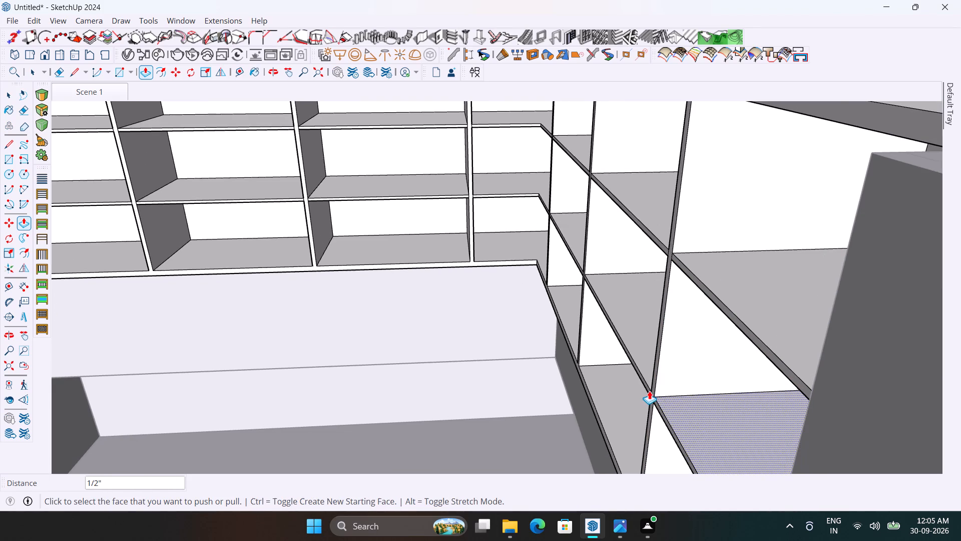
Recess the front edges of both shelves in the side run's first compartment by 1" with Push/Pull.
{"action": "scroll", "coordinate": [619, 339], "scroll_direction": "down", "scroll_amount": 4}
{"action": "middle_click_drag", "start_coordinate": [609, 347], "coordinate": [732, 279]}
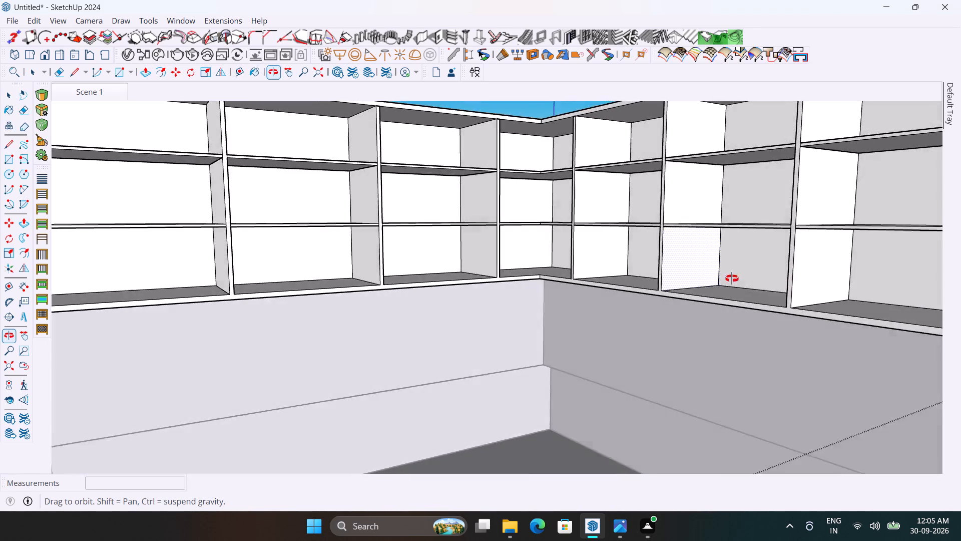
{"action": "middle_click_drag", "start_coordinate": [732, 279], "coordinate": [818, 332]}
{"action": "scroll", "coordinate": [684, 243], "scroll_direction": "up", "scroll_amount": 9}
{"action": "middle_click_drag", "start_coordinate": [607, 235], "coordinate": [596, 238]}
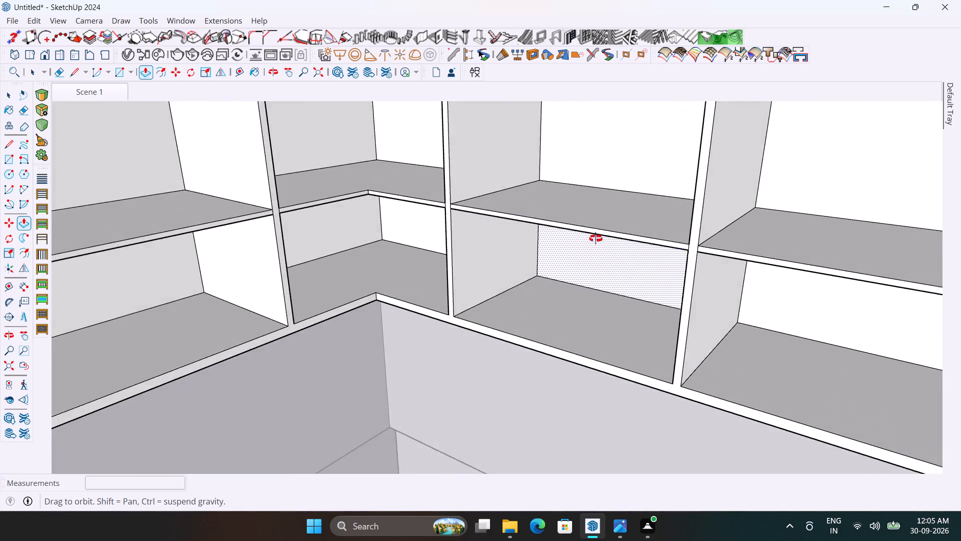
{"action": "middle_click_drag", "start_coordinate": [596, 238], "coordinate": [558, 241]}
{"action": "scroll", "coordinate": [446, 251], "scroll_direction": "up", "scroll_amount": 4}
{"action": "left_click", "coordinate": [459, 197]}
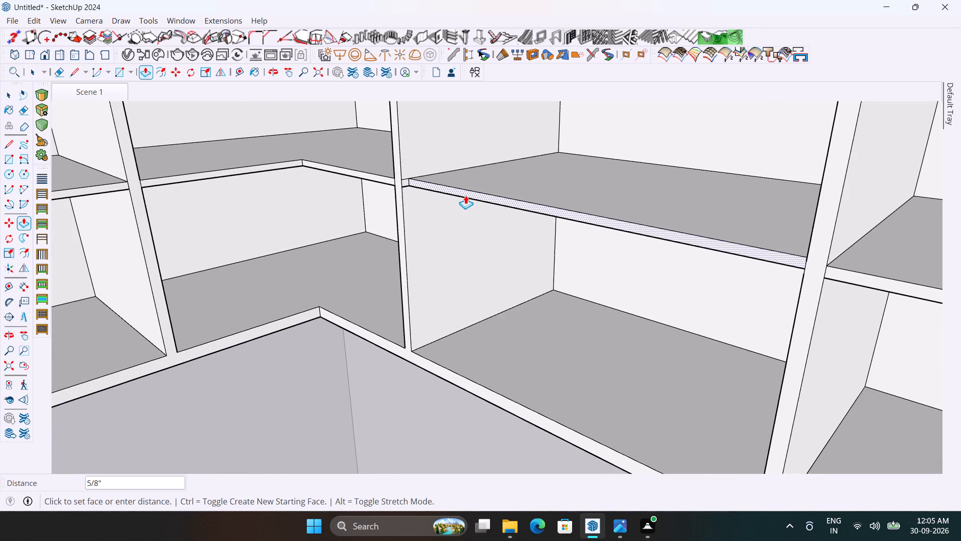
{"action": "key", "text": "1"}
{"action": "key", "text": "Return"}
{"action": "scroll", "coordinate": [414, 272], "scroll_direction": "down", "scroll_amount": 5}
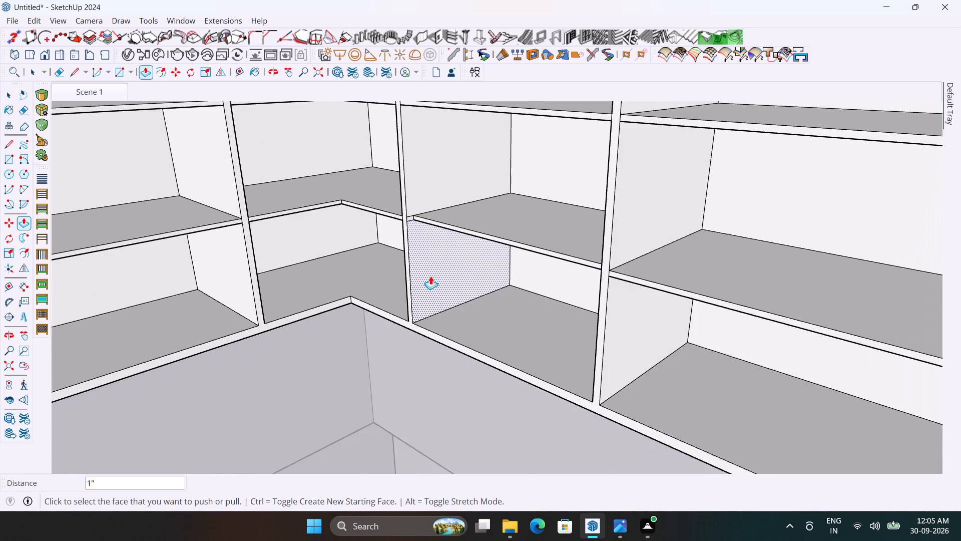
{"action": "scroll", "coordinate": [430, 276], "scroll_direction": "down", "scroll_amount": 3}
{"action": "scroll", "coordinate": [514, 165], "scroll_direction": "up", "scroll_amount": 3}
{"action": "double_click", "coordinate": [517, 168]}
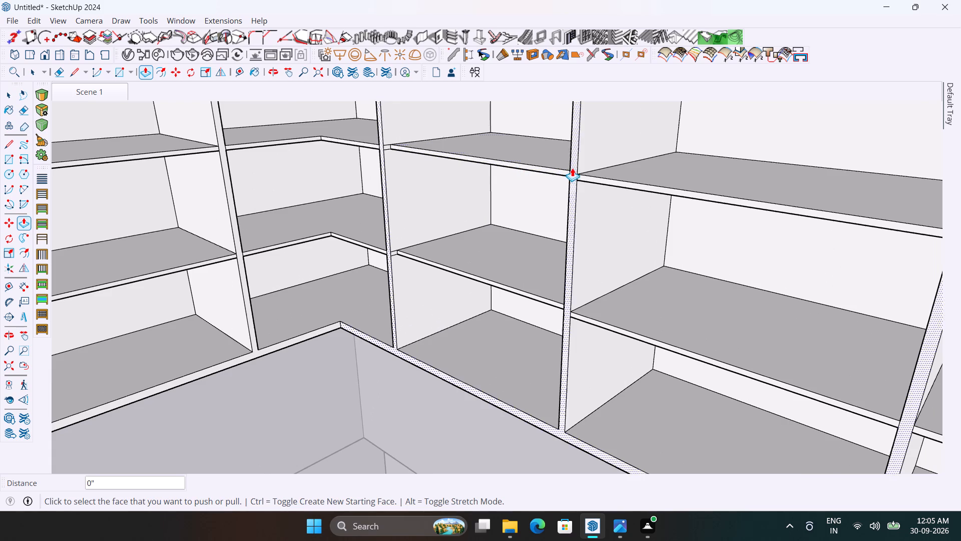
Recess the shelf fronts in the side run's second and third compartments by 1", setting the third's upper one about 1 3/16" using the lower shelf as reference.
{"action": "double_click", "coordinate": [584, 181]}
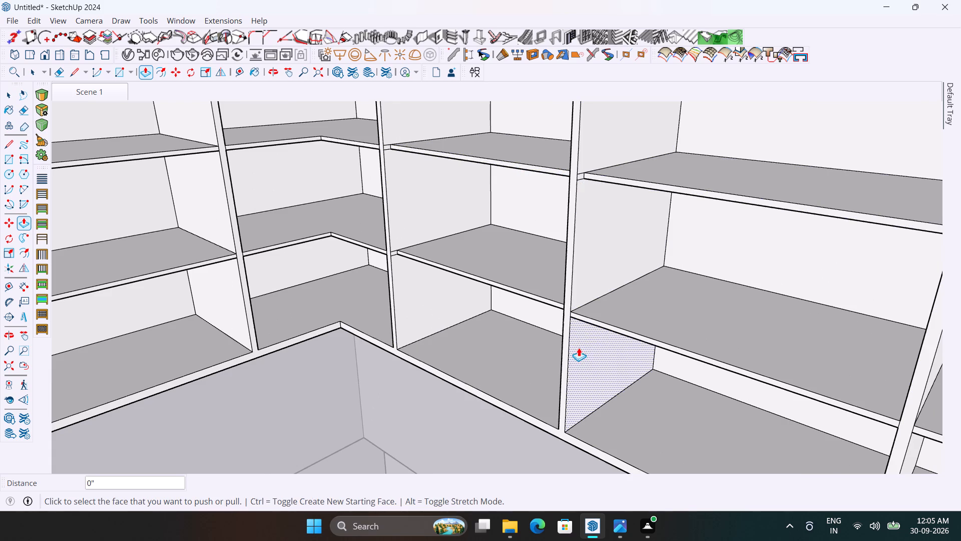
{"action": "double_click", "coordinate": [596, 321]}
{"action": "scroll", "coordinate": [518, 256], "scroll_direction": "down", "scroll_amount": 4}
{"action": "scroll", "coordinate": [725, 364], "scroll_direction": "up", "scroll_amount": 3}
{"action": "double_click", "coordinate": [750, 348]}
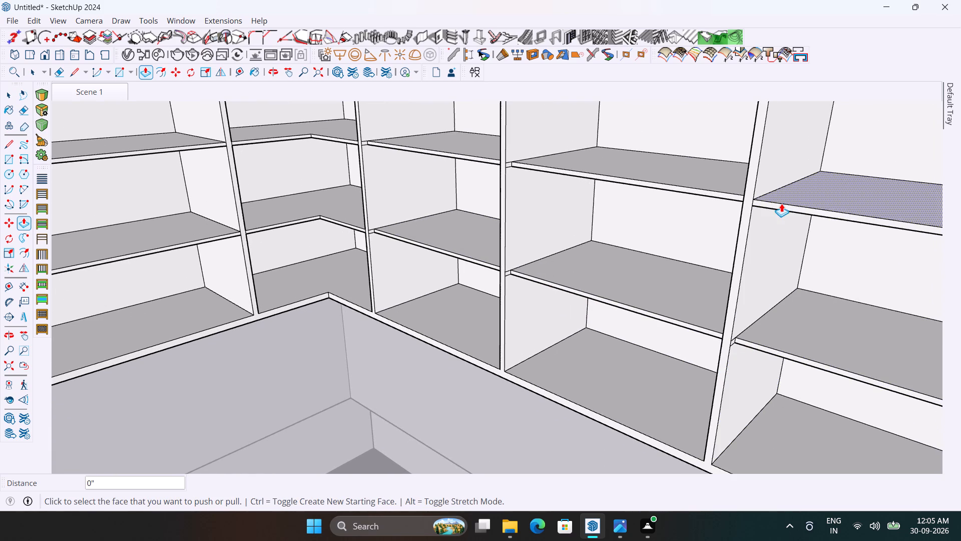
{"action": "double_click", "coordinate": [782, 205]}
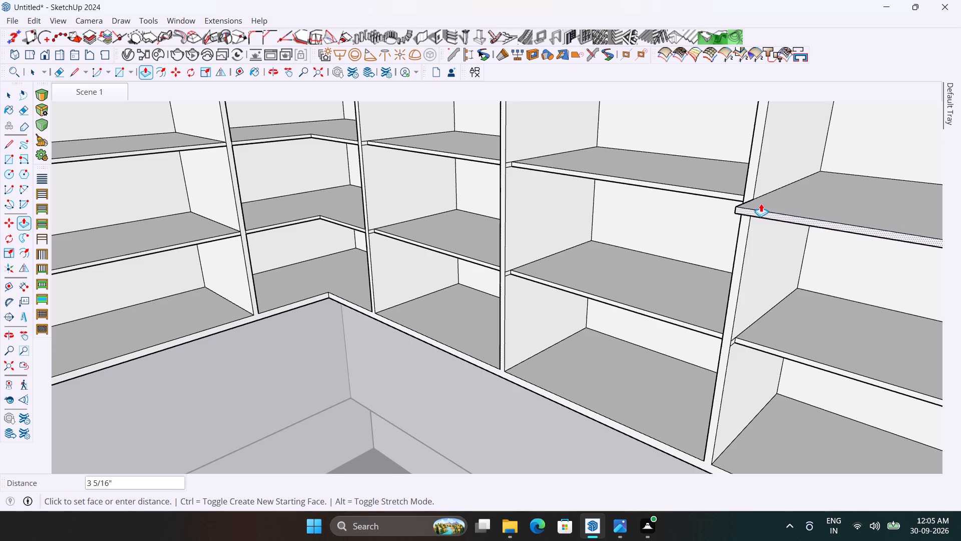
{"action": "left_click", "coordinate": [739, 340]}
Apply the same 1" recess to both front faces of the upper and lower L-shaped shelves in the corner compartment.
{"action": "scroll", "coordinate": [717, 201], "scroll_direction": "up", "scroll_amount": 3}
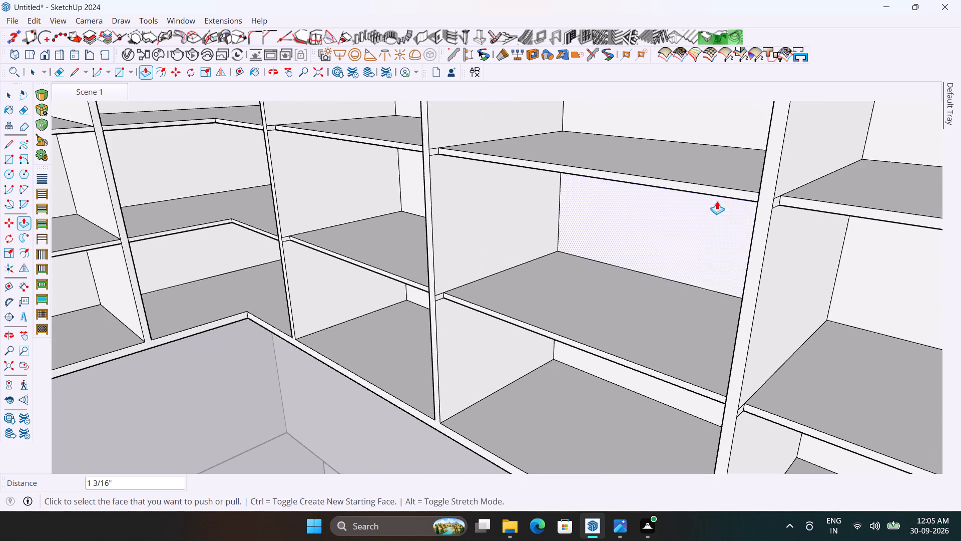
{"action": "scroll", "coordinate": [702, 212], "scroll_direction": "down", "scroll_amount": 8}
{"action": "scroll", "coordinate": [432, 174], "scroll_direction": "up", "scroll_amount": 4}
{"action": "scroll", "coordinate": [387, 160], "scroll_direction": "up", "scroll_amount": 1}
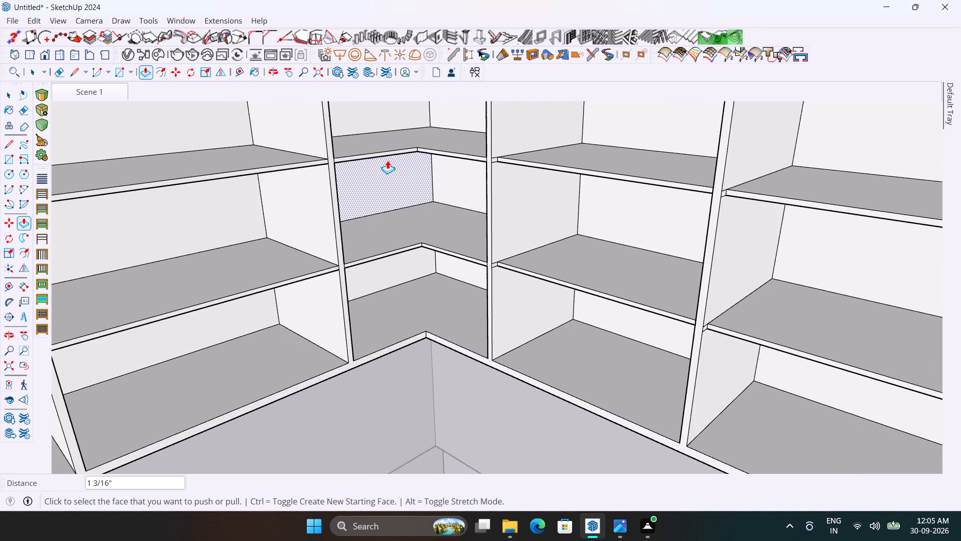
{"action": "scroll", "coordinate": [387, 160], "scroll_direction": "up", "scroll_amount": 2}
{"action": "double_click", "coordinate": [319, 161]}
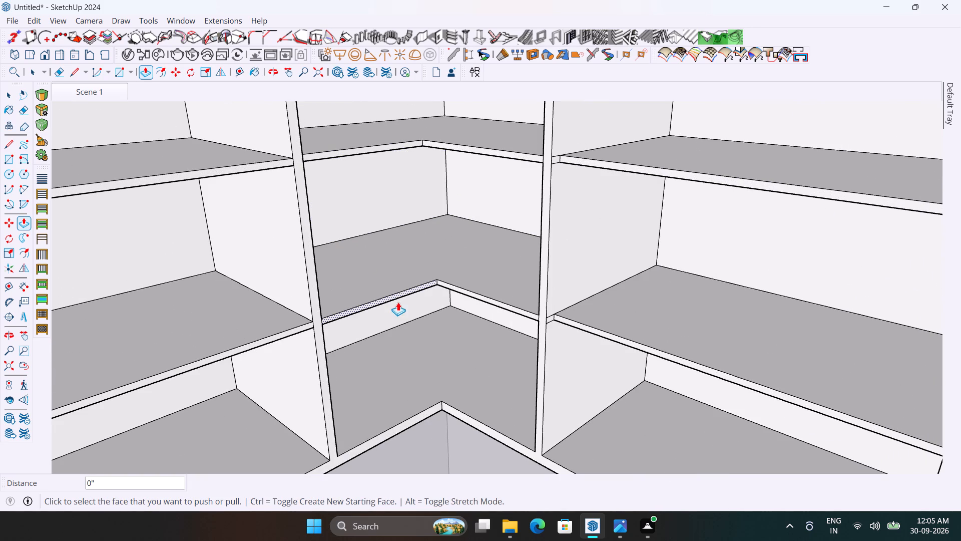
{"action": "double_click", "coordinate": [398, 298]}
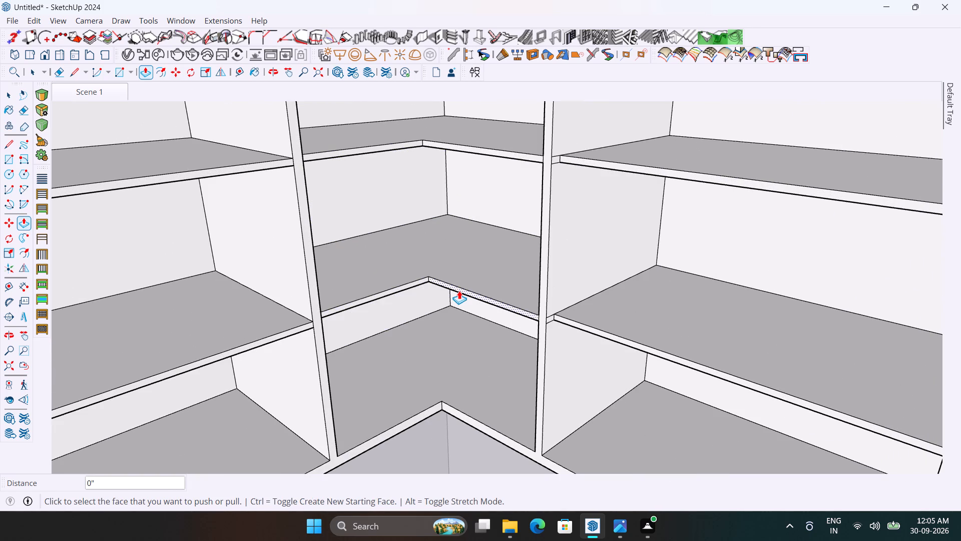
{"action": "double_click", "coordinate": [459, 291]}
{"action": "double_click", "coordinate": [465, 146]}
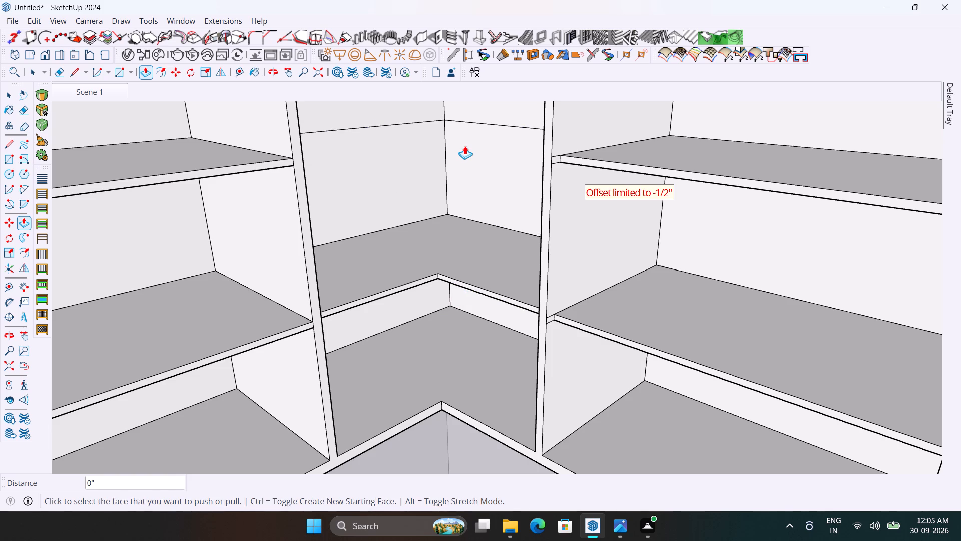
{"action": "key", "text": "ctrl+z"}
{"action": "double_click", "coordinate": [464, 148]}
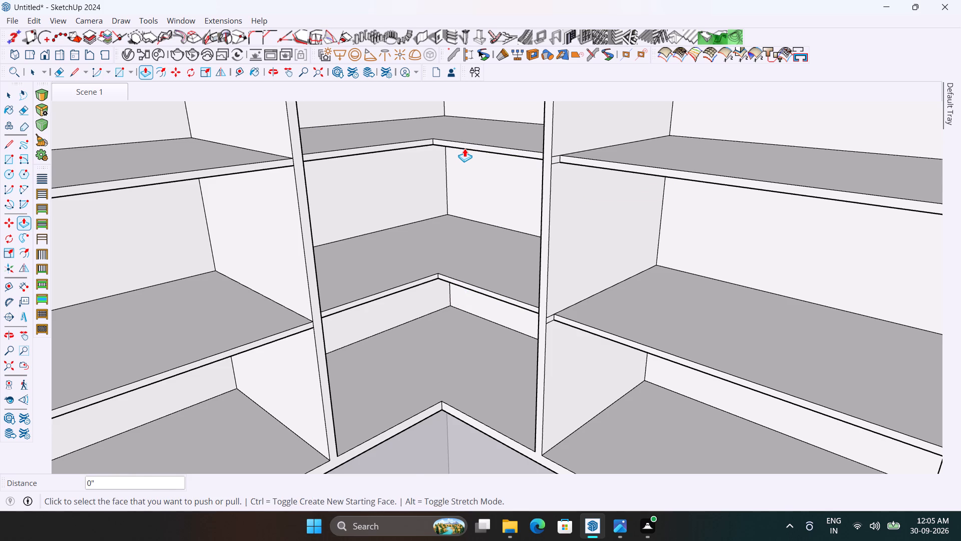
Apply the same 1" recess to the upper and lower shelf fronts in the back run's two compartments nearest the corner.
{"action": "scroll", "coordinate": [464, 148], "scroll_direction": "down", "scroll_amount": 4}
{"action": "double_click", "coordinate": [305, 164]}
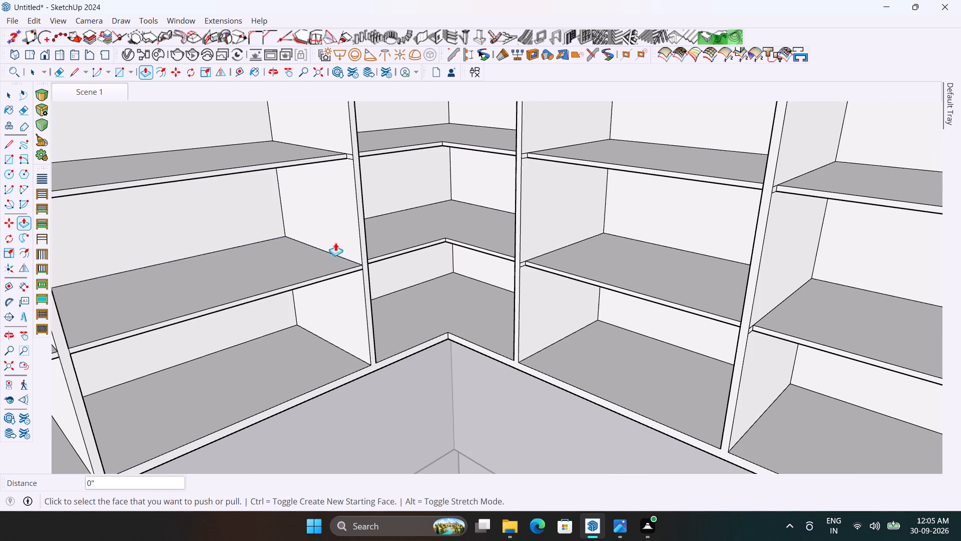
{"action": "double_click", "coordinate": [351, 272]}
{"action": "scroll", "coordinate": [527, 241], "scroll_direction": "down", "scroll_amount": 6}
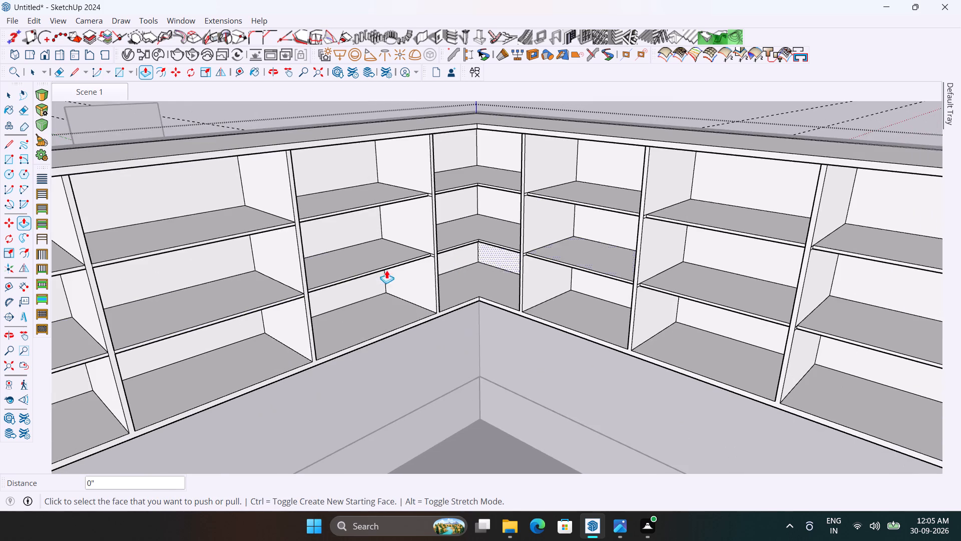
{"action": "scroll", "coordinate": [256, 248], "scroll_direction": "up", "scroll_amount": 6}
{"action": "double_click", "coordinate": [263, 224]}
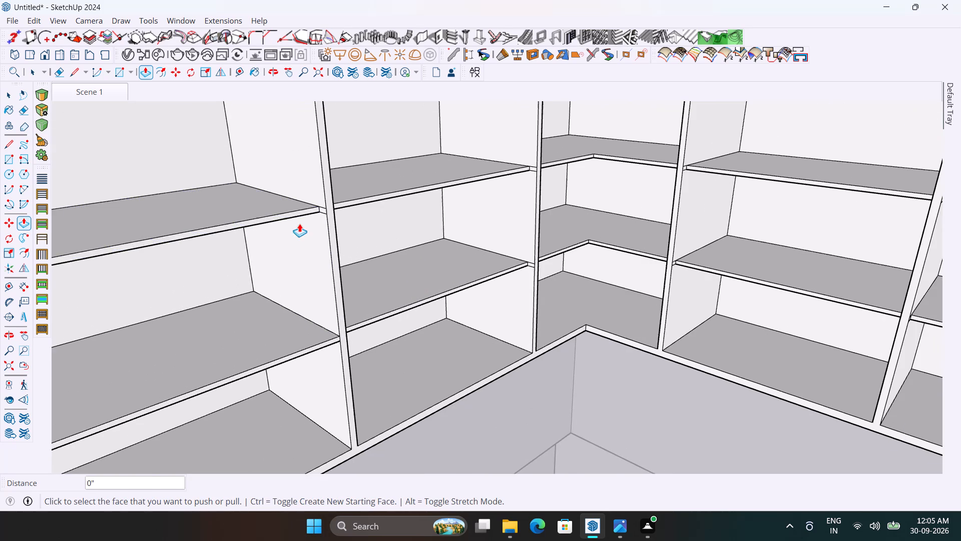
{"action": "scroll", "coordinate": [472, 215], "scroll_direction": "down", "scroll_amount": 4}
{"action": "scroll", "coordinate": [371, 293], "scroll_direction": "up", "scroll_amount": 8}
{"action": "double_click", "coordinate": [378, 294]}
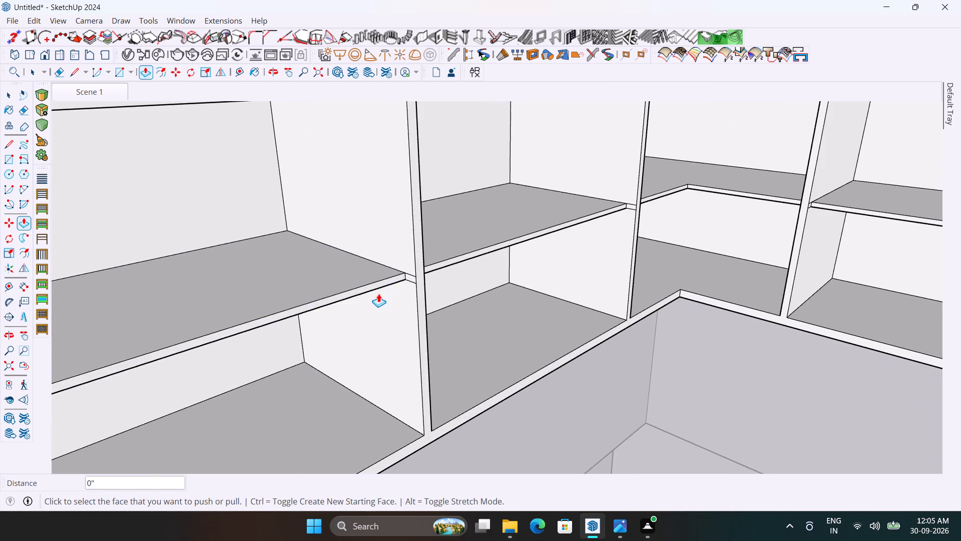
Recess both shelf fronts in the back run's last compartment beside the tall unit by 1" and leave the cabinet group.
{"action": "scroll", "coordinate": [529, 248], "scroll_direction": "down", "scroll_amount": 9}
{"action": "scroll", "coordinate": [330, 302], "scroll_direction": "up", "scroll_amount": 7}
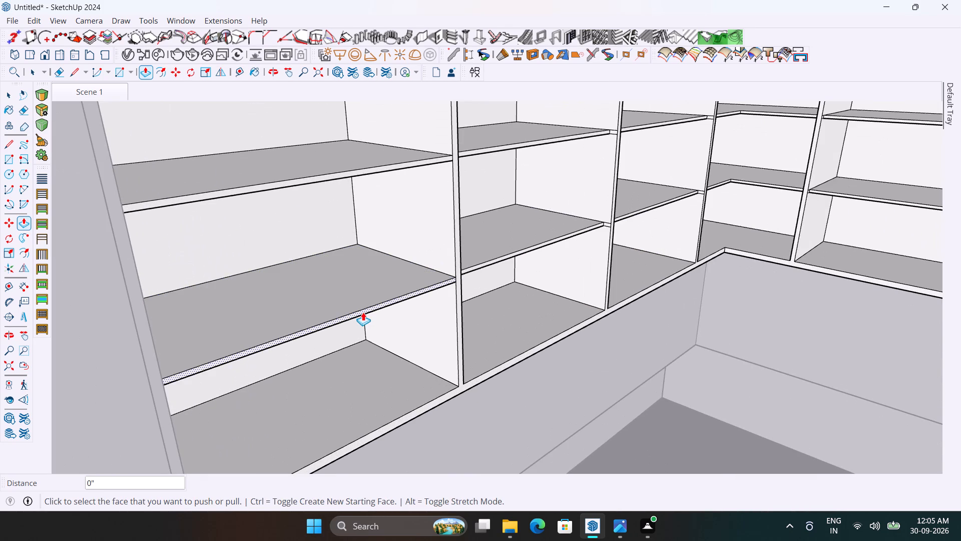
{"action": "double_click", "coordinate": [364, 312]}
{"action": "scroll", "coordinate": [501, 179], "scroll_direction": "up", "scroll_amount": 2}
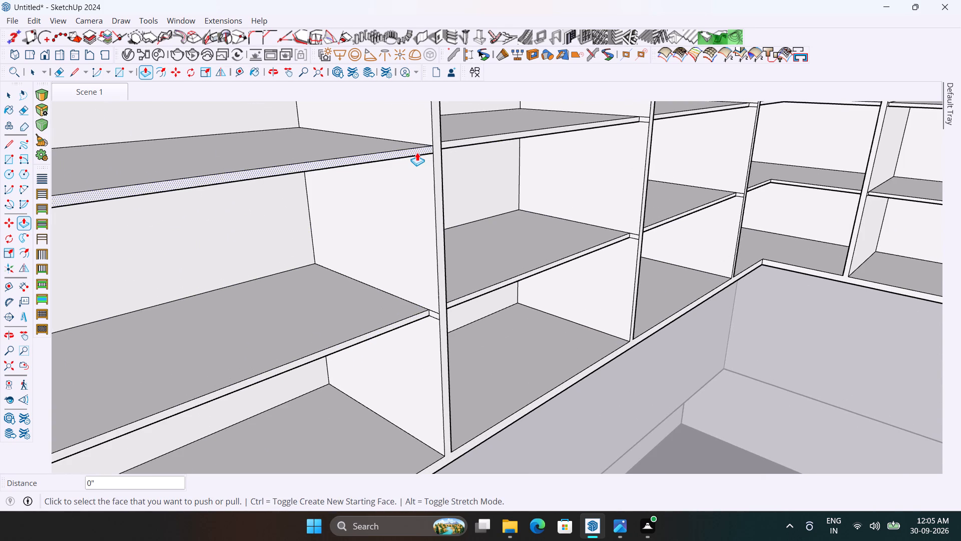
{"action": "double_click", "coordinate": [417, 152]}
{"action": "scroll", "coordinate": [497, 208], "scroll_direction": "down", "scroll_amount": 10}
{"action": "key", "text": "space"}
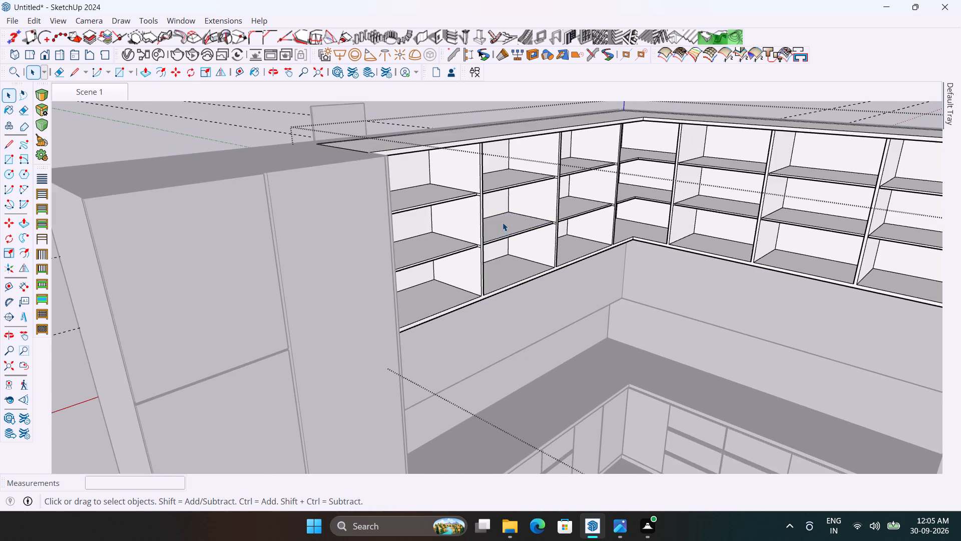
{"action": "scroll", "coordinate": [503, 222], "scroll_direction": "down", "scroll_amount": 9}
{"action": "left_click", "coordinate": [501, 152]}
Examine the recessed shelves and compartments of the upper cabinets from the back run's side.
{"action": "scroll", "coordinate": [501, 152], "scroll_direction": "down", "scroll_amount": 1}
{"action": "scroll", "coordinate": [520, 162], "scroll_direction": "up", "scroll_amount": 4}
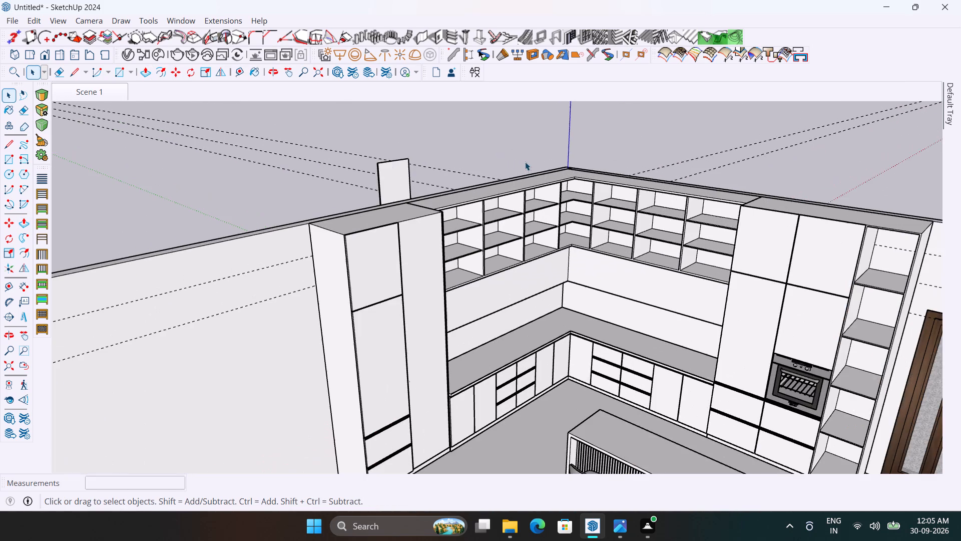
{"action": "middle_click_drag", "start_coordinate": [536, 170], "coordinate": [346, 174]}
{"action": "middle_click_drag", "start_coordinate": [522, 217], "coordinate": [441, 205]}
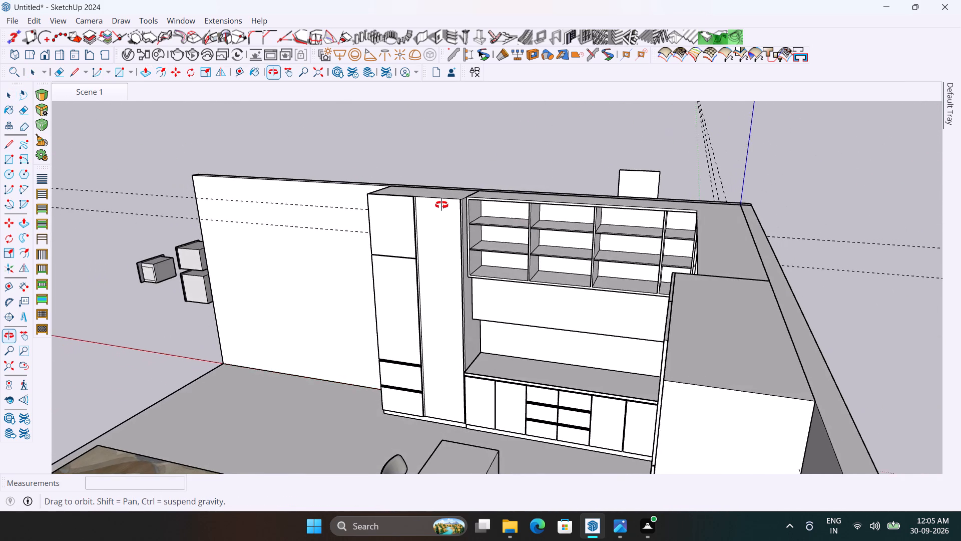
{"action": "middle_click_drag", "start_coordinate": [441, 205], "coordinate": [429, 259]}
{"action": "scroll", "coordinate": [507, 233], "scroll_direction": "up", "scroll_amount": 4}
{"action": "middle_click_drag", "start_coordinate": [509, 230], "coordinate": [516, 203]}
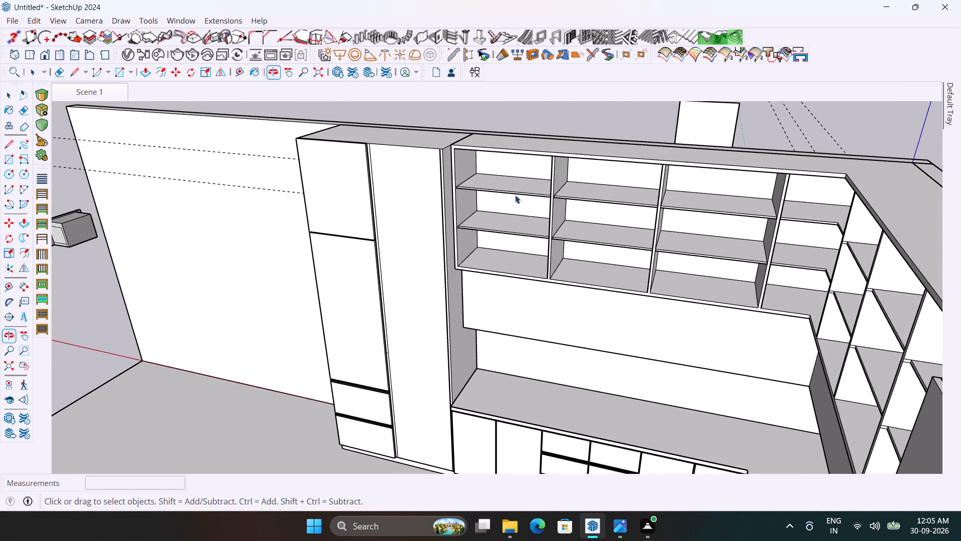
{"action": "scroll", "coordinate": [513, 132], "scroll_direction": "up", "scroll_amount": 3}
{"action": "middle_click_drag", "start_coordinate": [508, 157], "coordinate": [484, 150]}
{"action": "scroll", "coordinate": [508, 157], "scroll_direction": "up", "scroll_amount": 1}
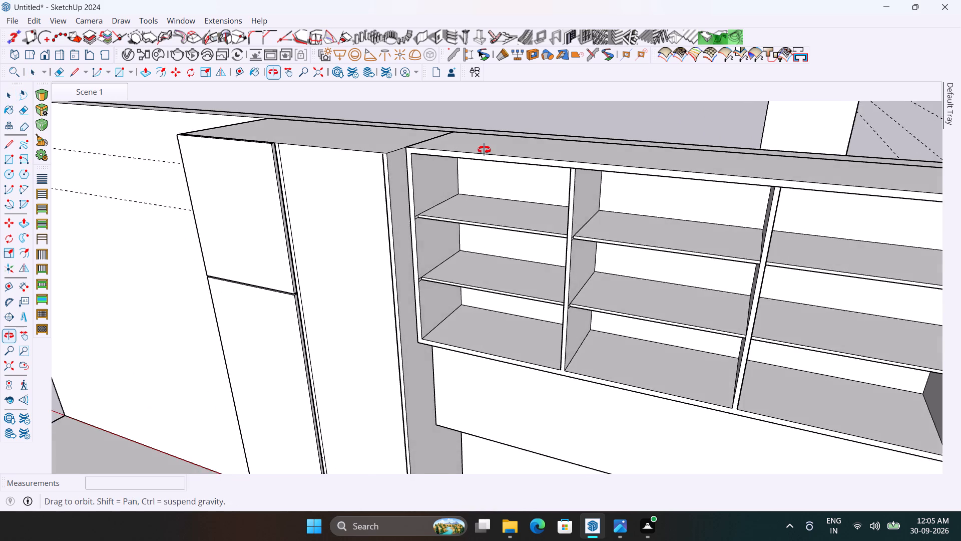
{"action": "middle_click_drag", "start_coordinate": [484, 150], "coordinate": [484, 150]}
{"action": "scroll", "coordinate": [428, 143], "scroll_direction": "down", "scroll_amount": 5}
{"action": "middle_click_drag", "start_coordinate": [432, 165], "coordinate": [479, 187]}
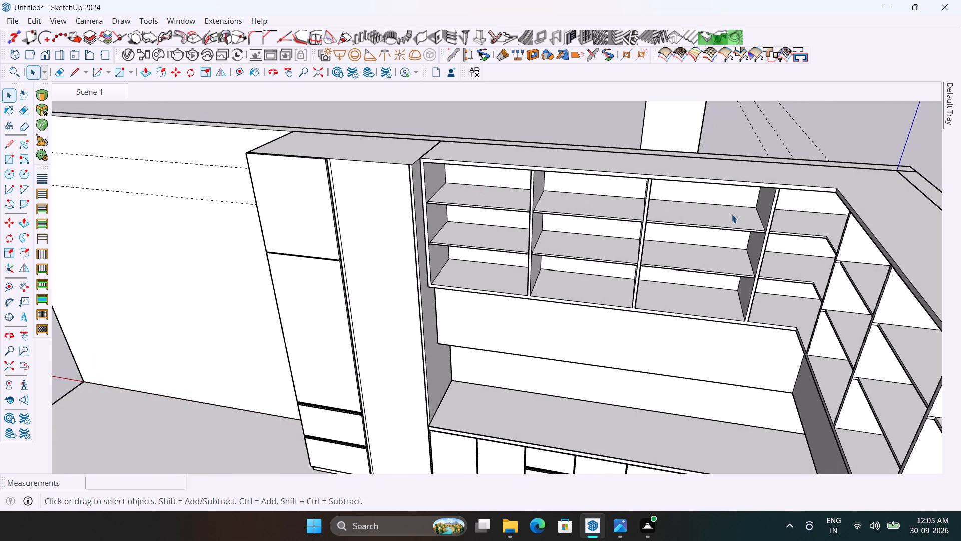
{"action": "scroll", "coordinate": [729, 209], "scroll_direction": "up", "scroll_amount": 1}
{"action": "middle_click_drag", "start_coordinate": [729, 206], "coordinate": [713, 207]}
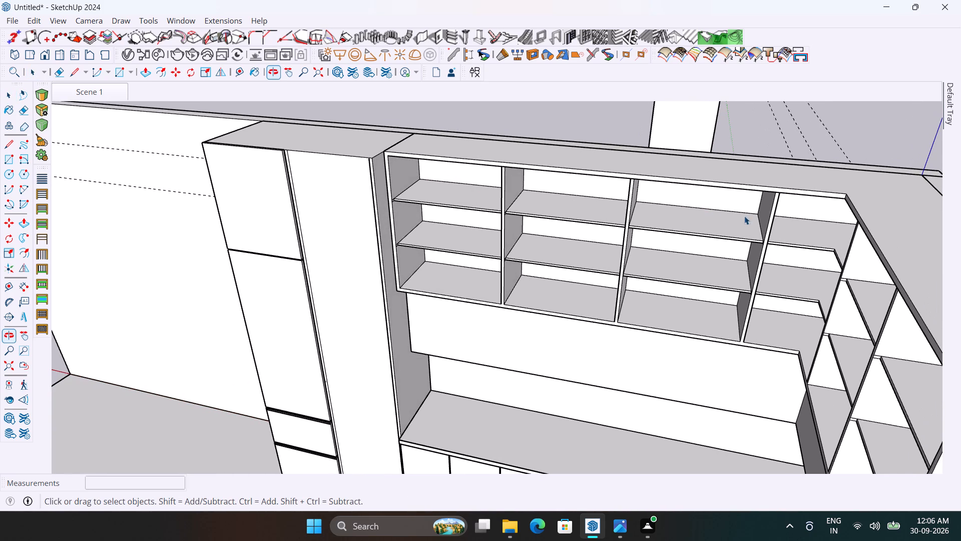
{"action": "scroll", "coordinate": [846, 299], "scroll_direction": "up", "scroll_amount": 1}
{"action": "middle_click_drag", "start_coordinate": [805, 325], "coordinate": [794, 304]}
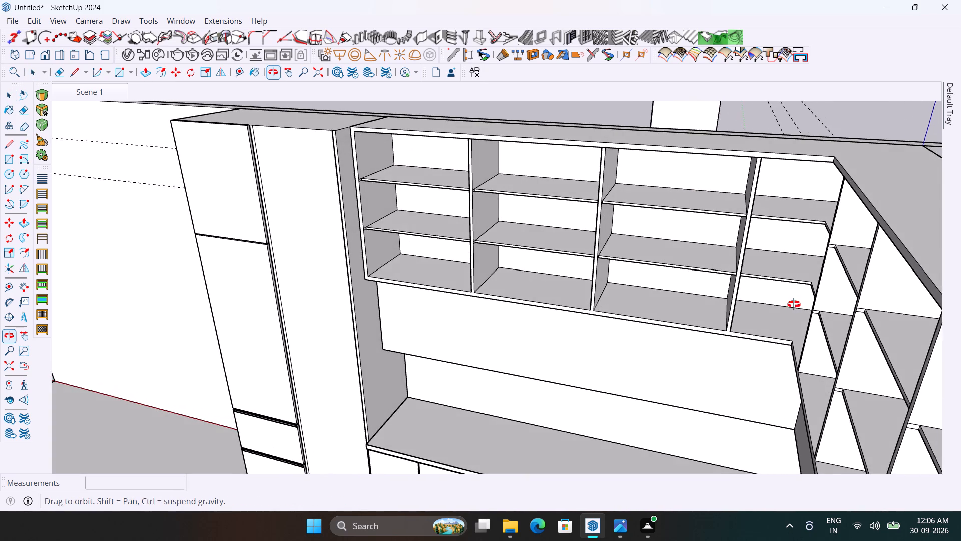
{"action": "middle_click_drag", "start_coordinate": [794, 304], "coordinate": [807, 316]}
{"action": "scroll", "coordinate": [524, 303], "scroll_direction": "down", "scroll_amount": 3}
{"action": "scroll", "coordinate": [559, 284], "scroll_direction": "up", "scroll_amount": 2}
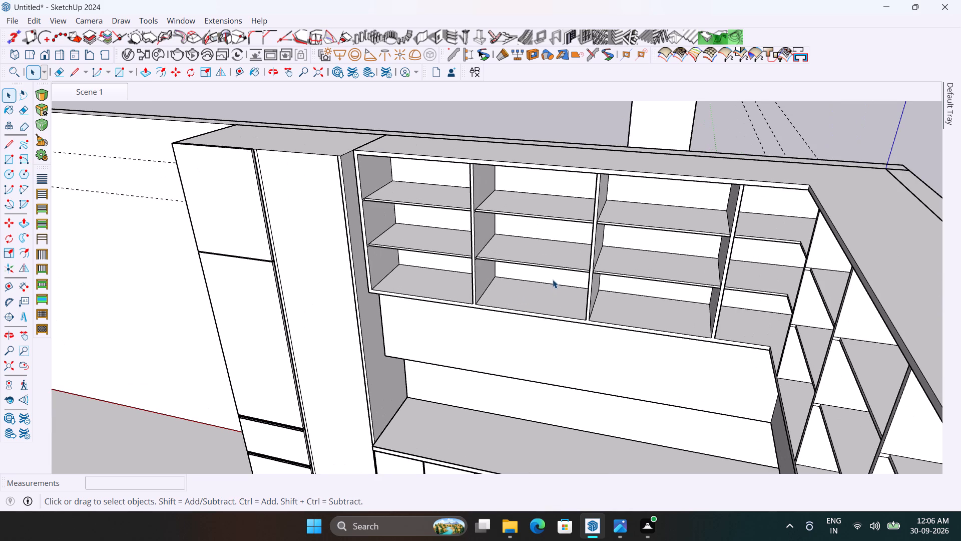
{"action": "middle_click_drag", "start_coordinate": [554, 278], "coordinate": [579, 288]}
{"action": "scroll", "coordinate": [542, 302], "scroll_direction": "up", "scroll_amount": 3}
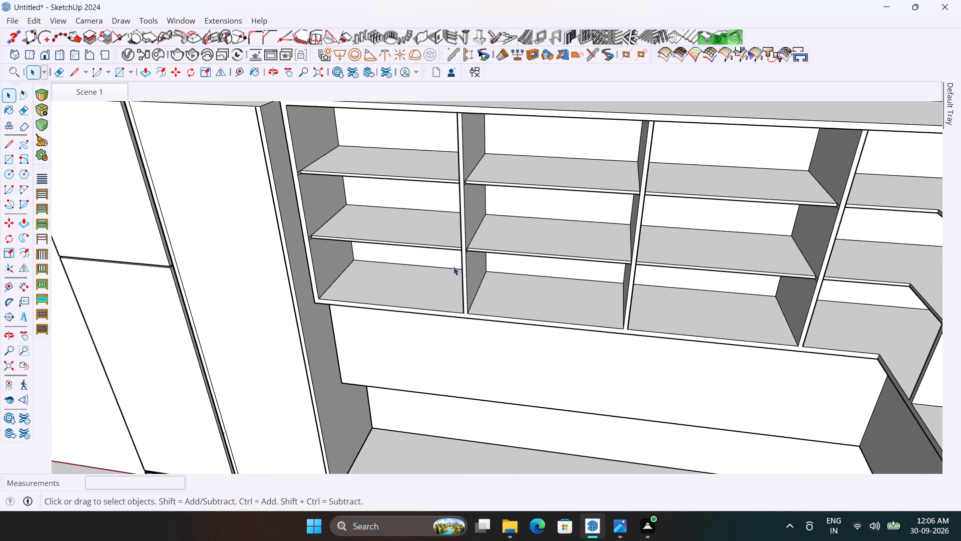
{"action": "scroll", "coordinate": [451, 265], "scroll_direction": "down", "scroll_amount": 2}
{"action": "scroll", "coordinate": [383, 270], "scroll_direction": "up", "scroll_amount": 2}
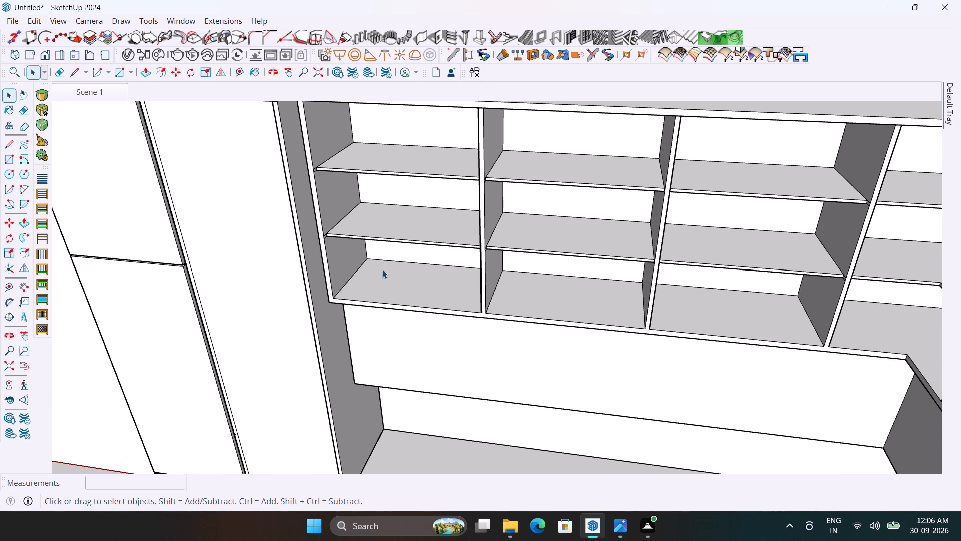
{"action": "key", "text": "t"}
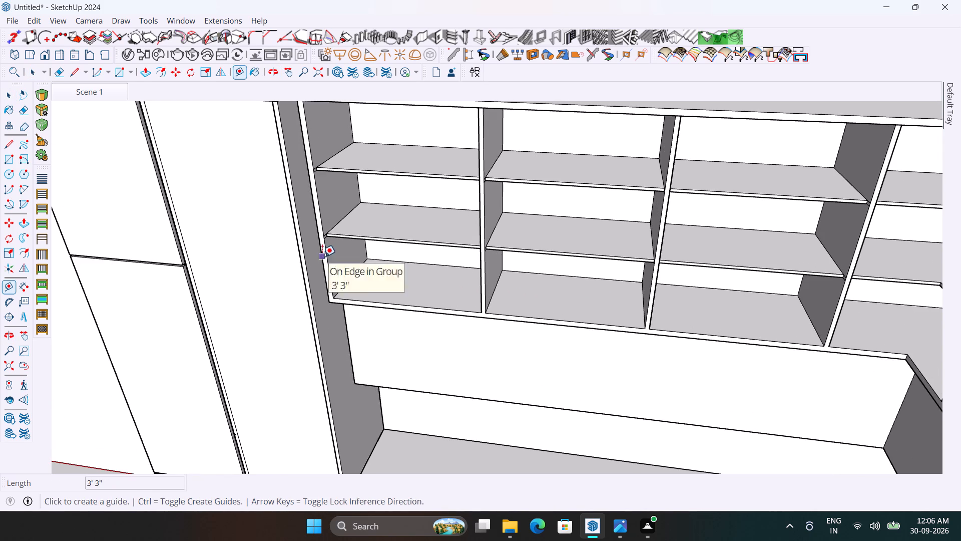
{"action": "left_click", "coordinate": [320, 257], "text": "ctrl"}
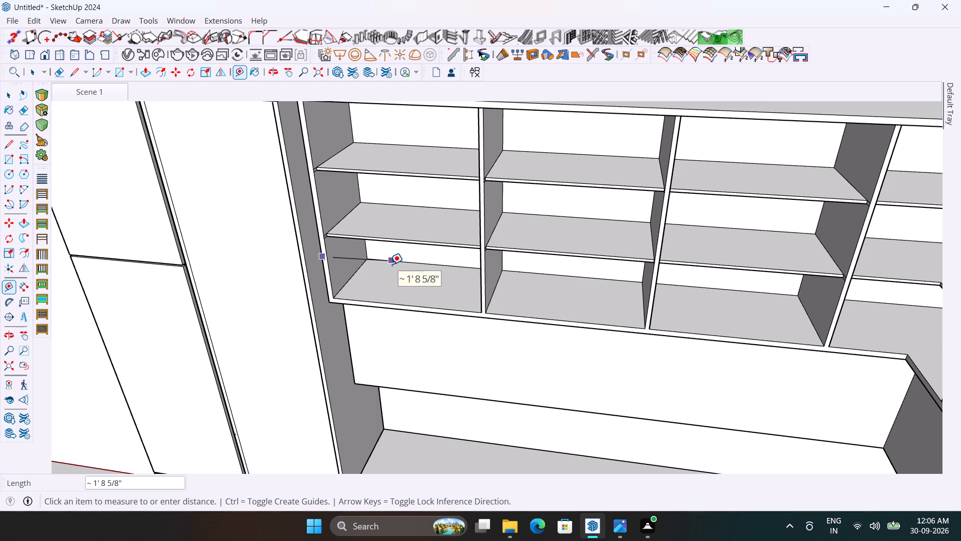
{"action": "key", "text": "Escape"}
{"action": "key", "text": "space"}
Place a vertical guide at the centre of the upper-cabinet compartment beside the back run's tall unit, about 1' 3 9/16" from its side edge.
{"action": "type", "text": "t"}
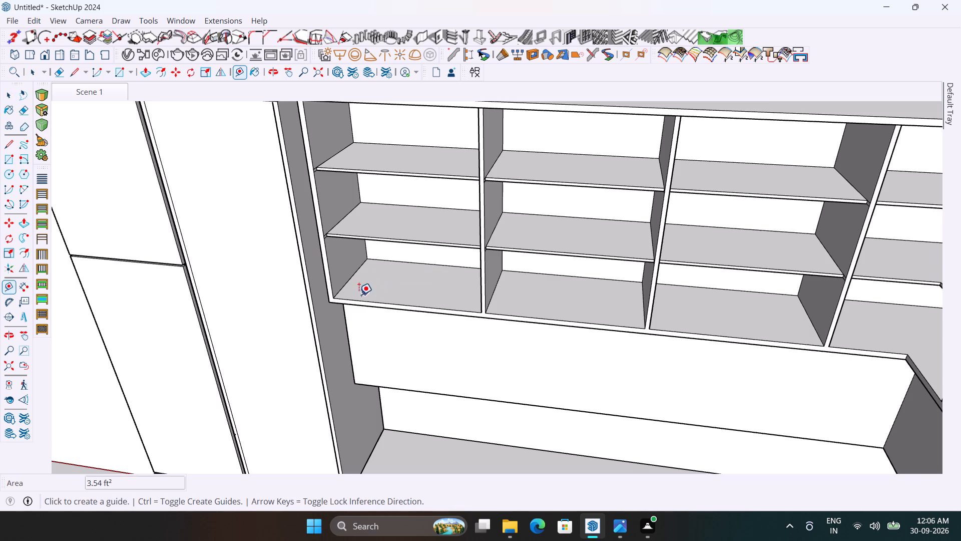
{"action": "scroll", "coordinate": [336, 284], "scroll_direction": "up", "scroll_amount": 2}
{"action": "left_click", "coordinate": [319, 276]}
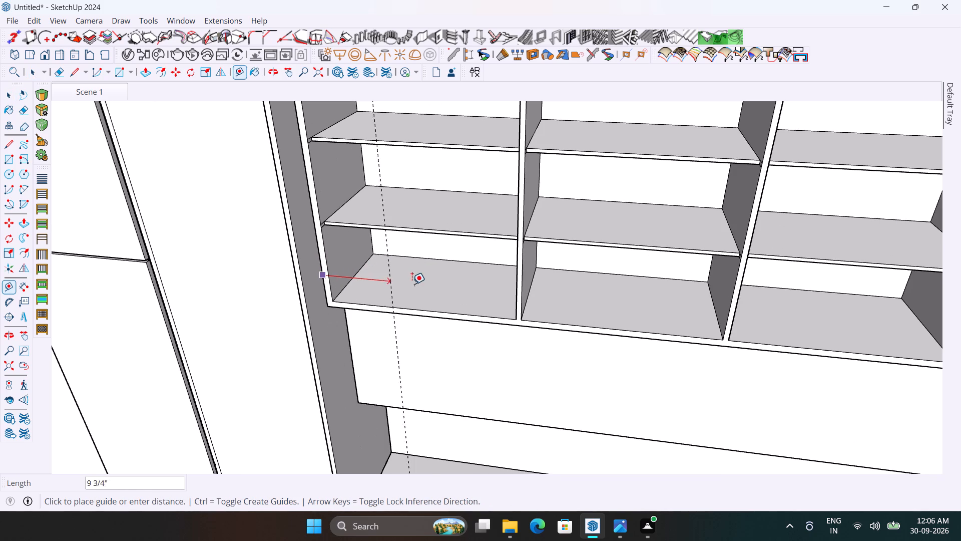
{"action": "left_click", "coordinate": [418, 309]}
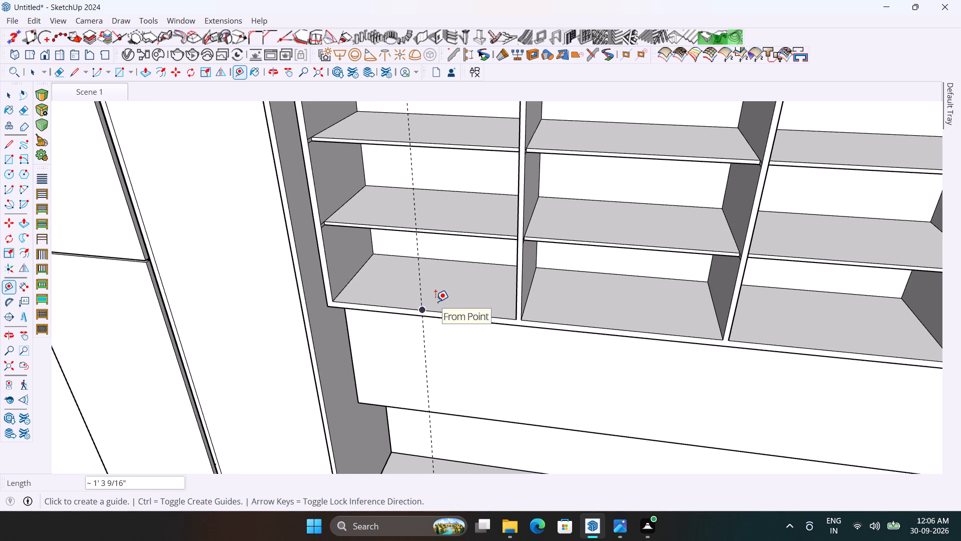
Measure from the new guide to the divider and to the side panel of that compartment.
{"action": "scroll", "coordinate": [434, 300], "scroll_direction": "down", "scroll_amount": 5}
{"action": "scroll", "coordinate": [433, 300], "scroll_direction": "up", "scroll_amount": 2}
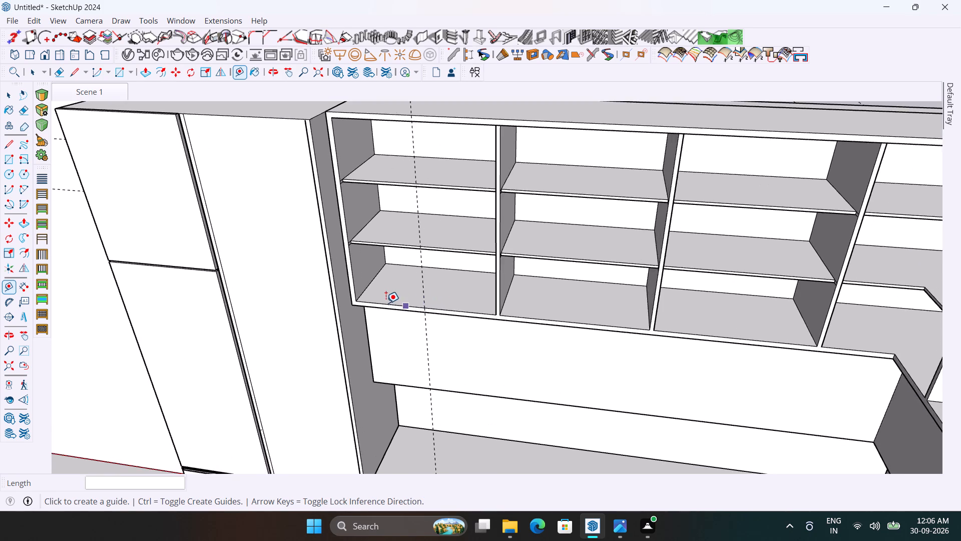
{"action": "scroll", "coordinate": [386, 303], "scroll_direction": "down", "scroll_amount": 5}
{"action": "scroll", "coordinate": [421, 306], "scroll_direction": "up", "scroll_amount": 6}
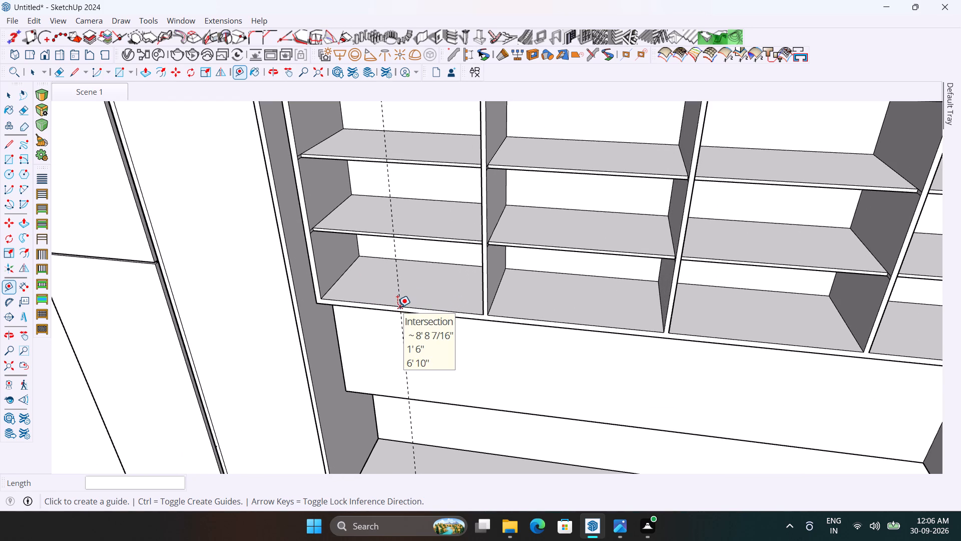
{"action": "scroll", "coordinate": [496, 316], "scroll_direction": "up", "scroll_amount": 3}
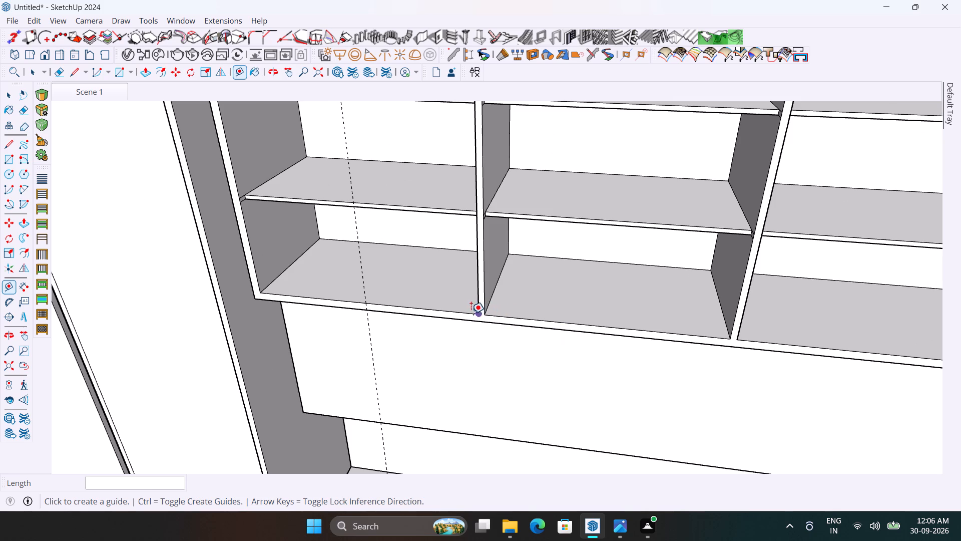
{"action": "left_click", "coordinate": [360, 301]}
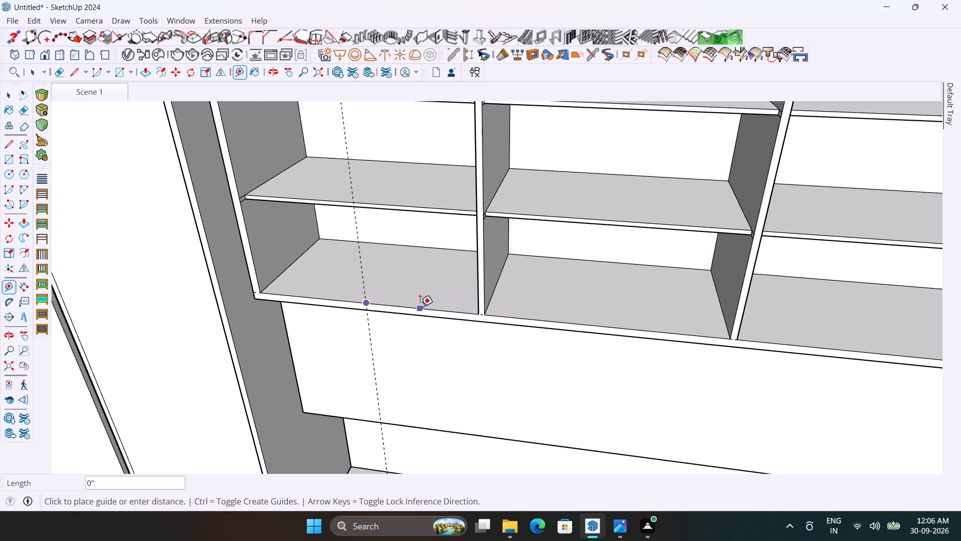
{"action": "key", "text": "Escape"}
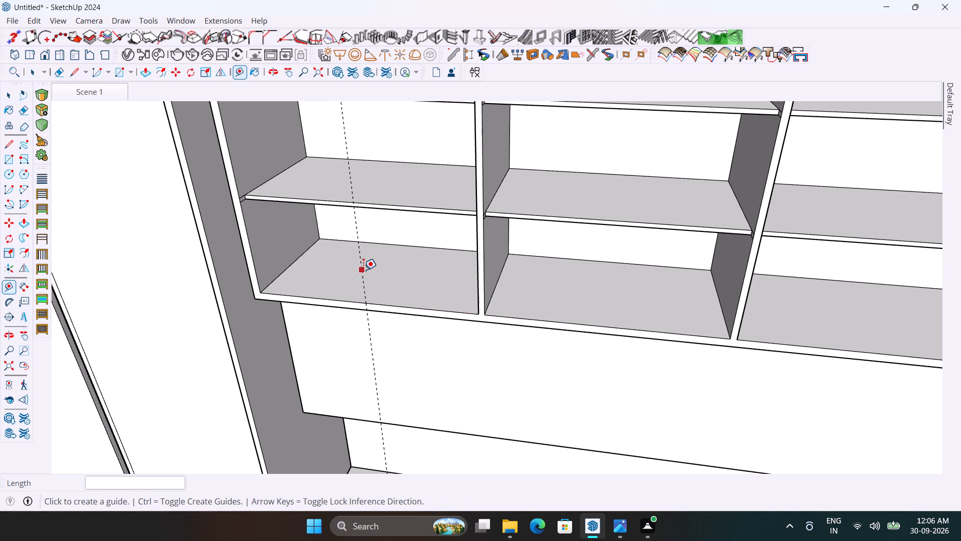
{"action": "left_click", "coordinate": [363, 270]}
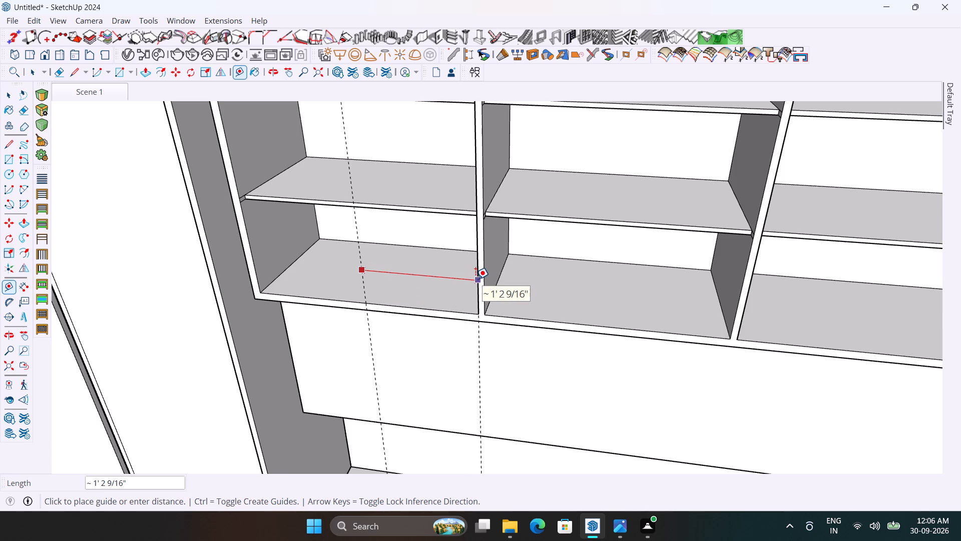
{"action": "key", "text": "Escape"}
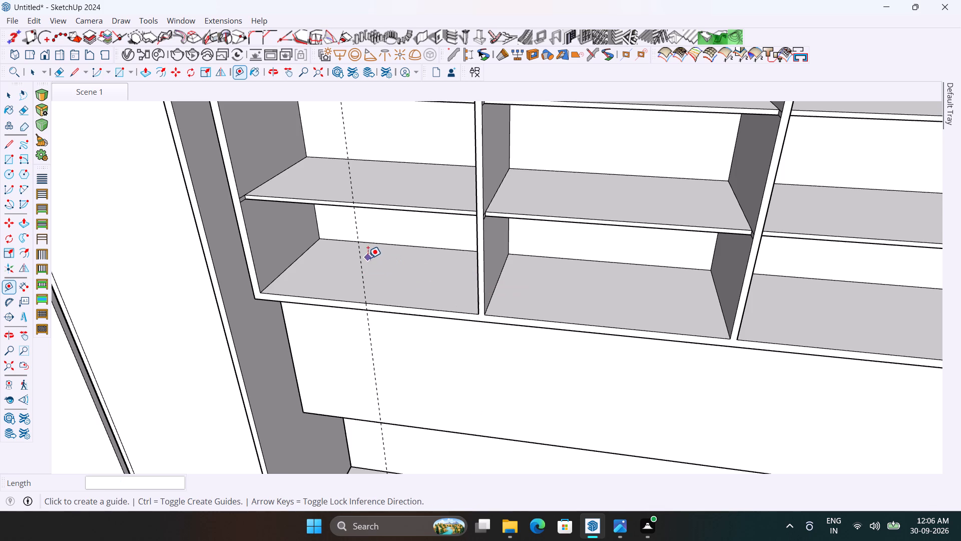
{"action": "left_click", "coordinate": [361, 258]}
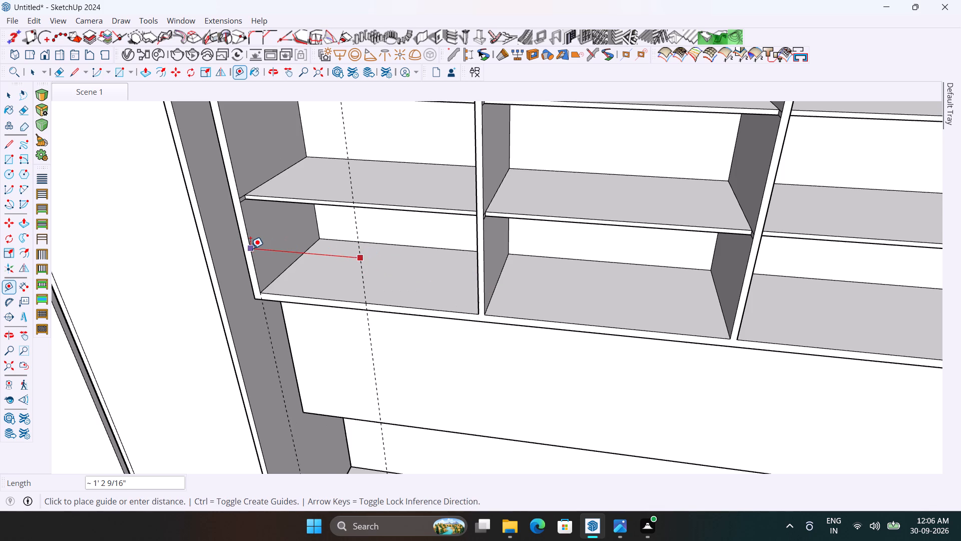
{"action": "key", "text": "Escape"}
Place vertical guides at the centres of the back run's other two upper compartments, each about 1' 2 3/8" from its divider.
{"action": "scroll", "coordinate": [254, 265], "scroll_direction": "down", "scroll_amount": 9}
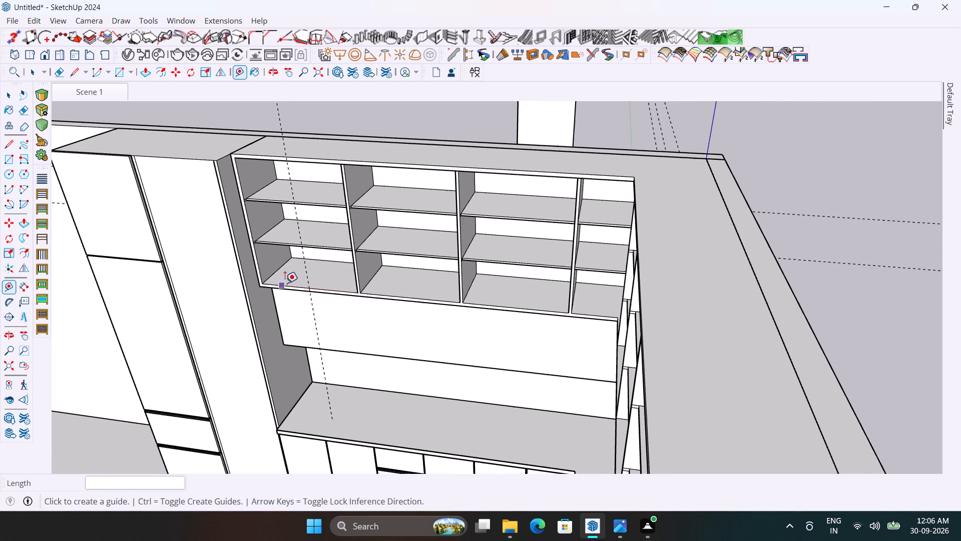
{"action": "scroll", "coordinate": [387, 276], "scroll_direction": "up", "scroll_amount": 2}
{"action": "scroll", "coordinate": [350, 298], "scroll_direction": "up", "scroll_amount": 4}
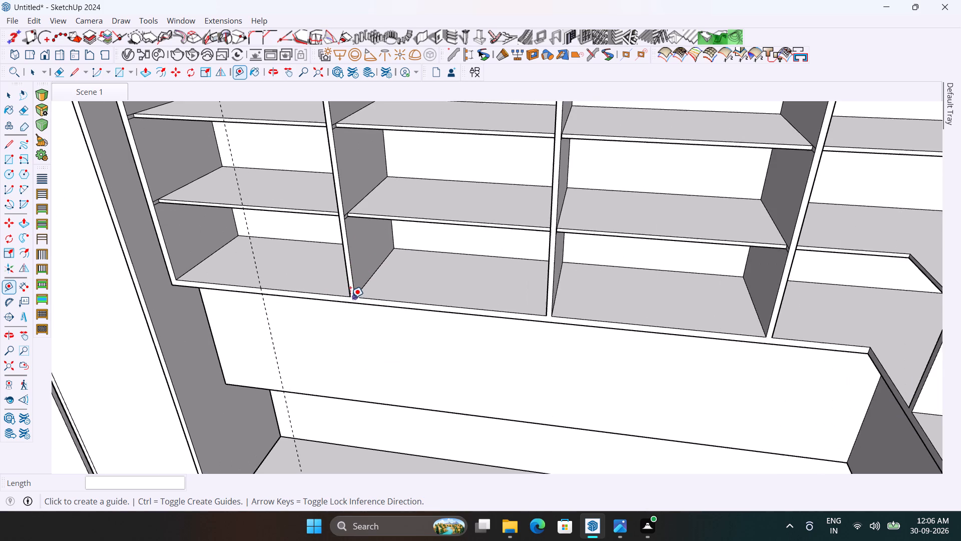
{"action": "scroll", "coordinate": [348, 298], "scroll_direction": "up", "scroll_amount": 3}
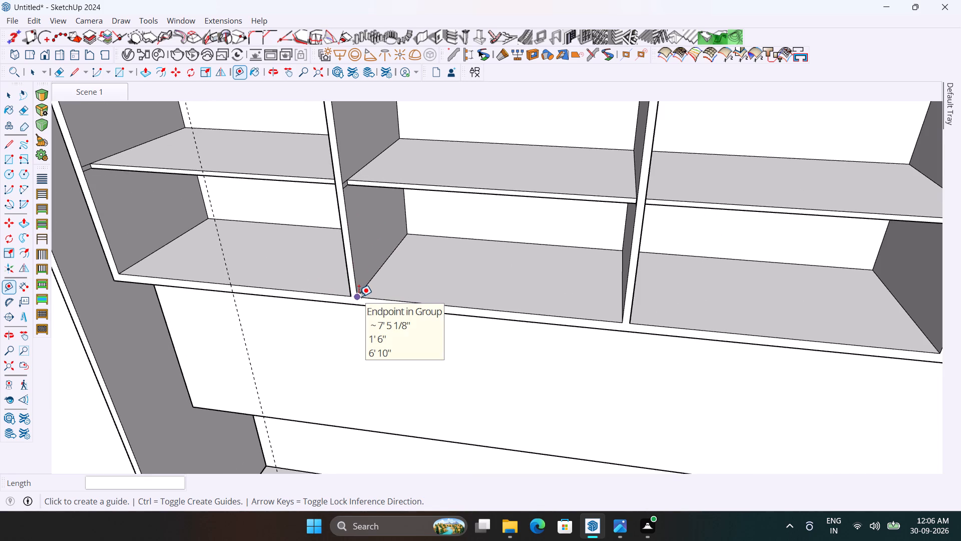
{"action": "left_click", "coordinate": [359, 297]}
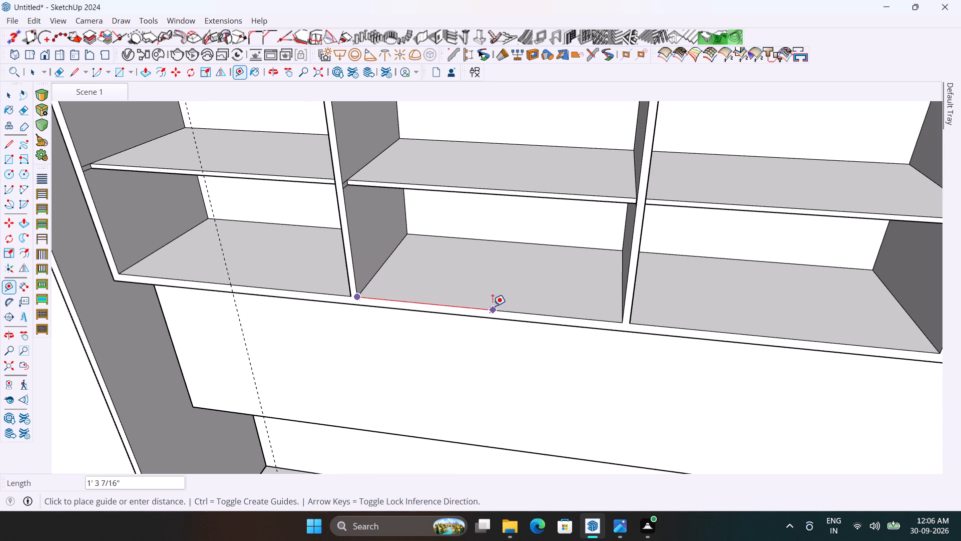
{"action": "key", "text": "Escape"}
{"action": "key", "text": "t"}
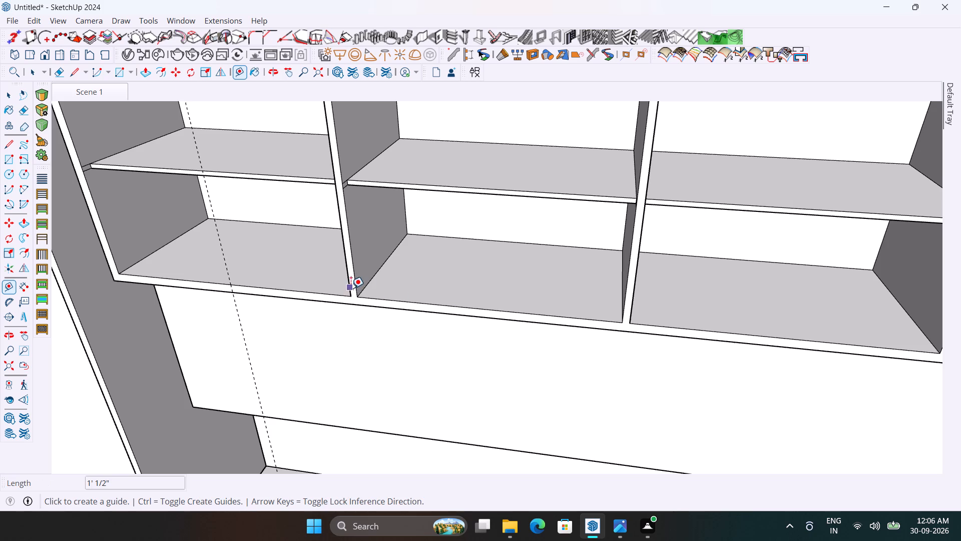
{"action": "left_click", "coordinate": [357, 287]}
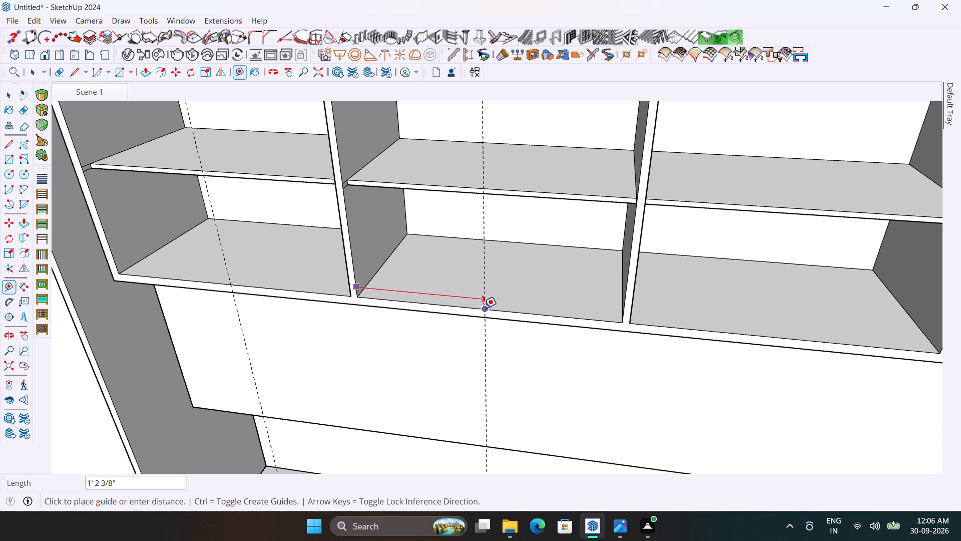
{"action": "left_click", "coordinate": [486, 309]}
{"action": "scroll", "coordinate": [338, 255], "scroll_direction": "down", "scroll_amount": 4}
{"action": "scroll", "coordinate": [551, 276], "scroll_direction": "up", "scroll_amount": 3}
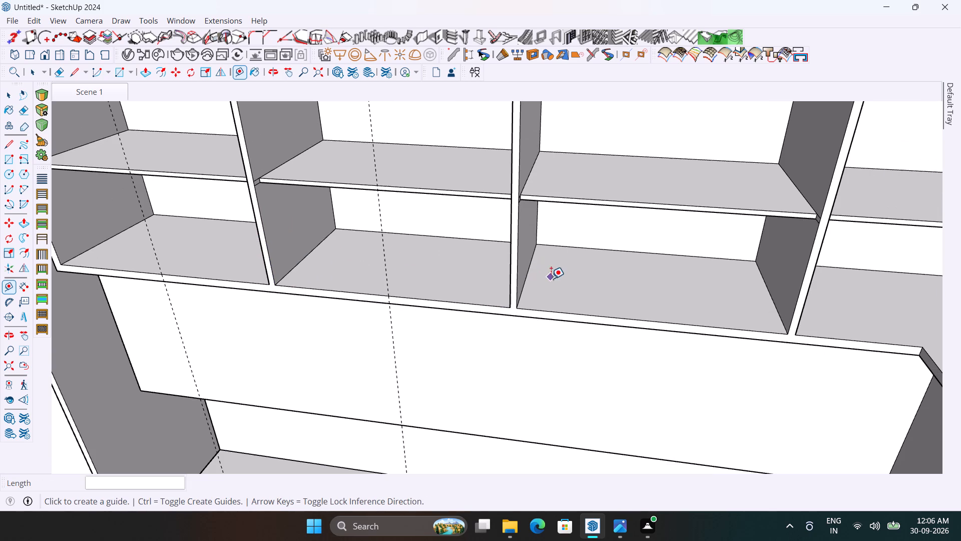
{"action": "left_click", "coordinate": [517, 287]}
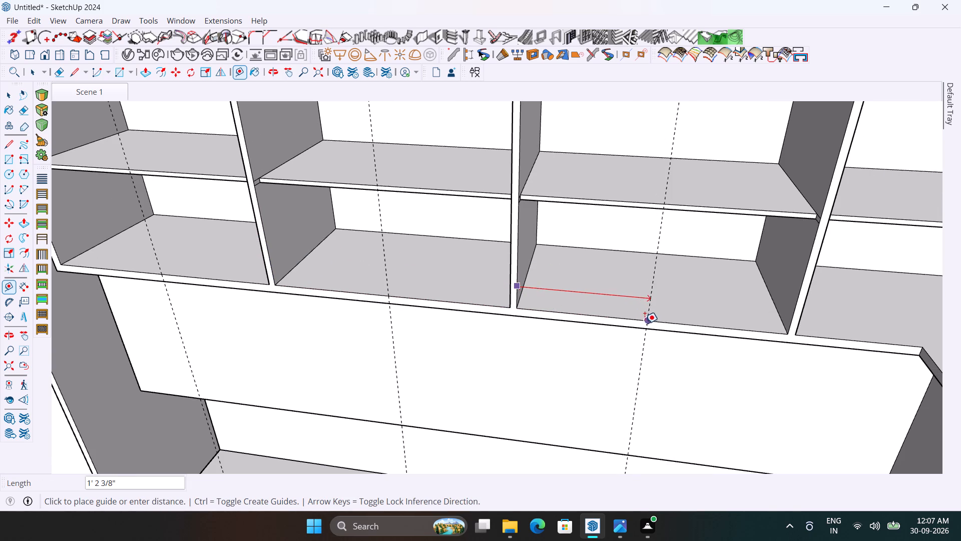
{"action": "left_click", "coordinate": [650, 320]}
Place a vertical guide down the middle of each of the three upper compartments in the adjoining run, between the corner and the oven unit.
{"action": "scroll", "coordinate": [385, 222], "scroll_direction": "down", "scroll_amount": 4}
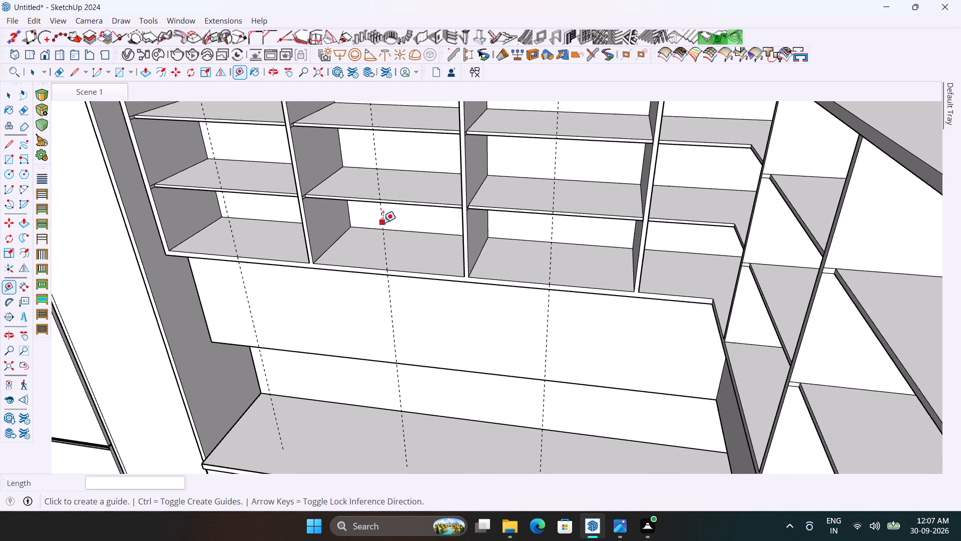
{"action": "scroll", "coordinate": [383, 222], "scroll_direction": "down", "scroll_amount": 3}
{"action": "middle_click_drag", "start_coordinate": [415, 248], "coordinate": [629, 257]}
{"action": "scroll", "coordinate": [768, 225], "scroll_direction": "up", "scroll_amount": 4}
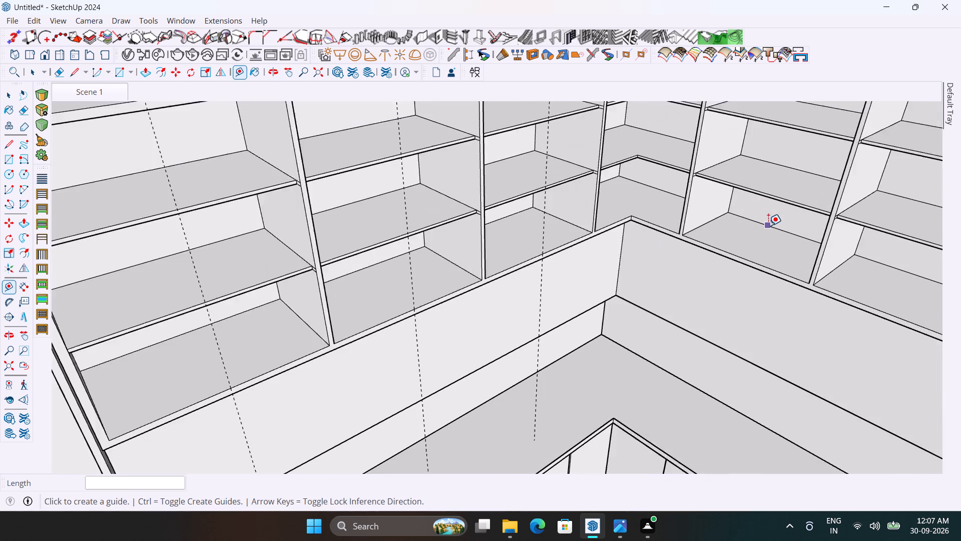
{"action": "scroll", "coordinate": [694, 233], "scroll_direction": "up", "scroll_amount": 3}
{"action": "left_click", "coordinate": [669, 224]}
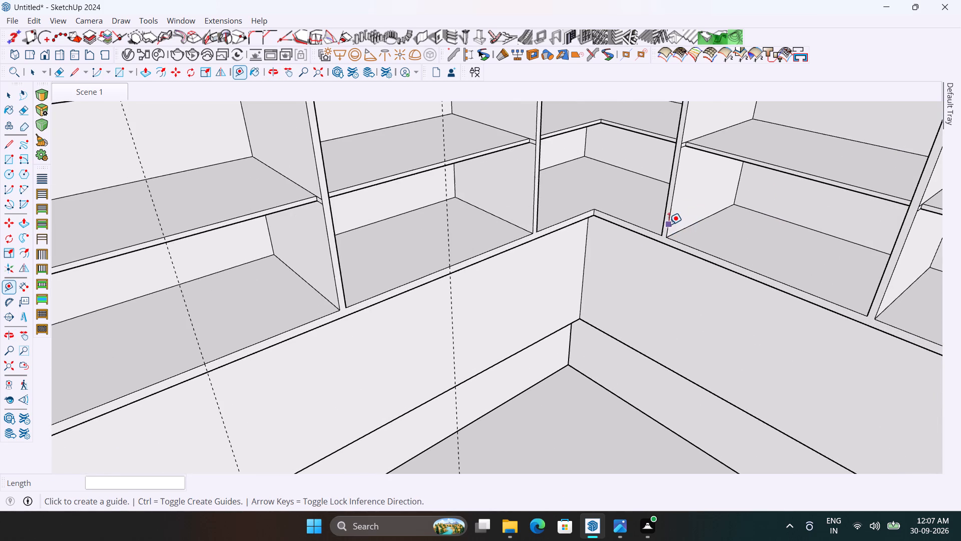
{"action": "left_click", "coordinate": [756, 274]}
{"action": "scroll", "coordinate": [554, 144], "scroll_direction": "down", "scroll_amount": 4}
{"action": "scroll", "coordinate": [769, 231], "scroll_direction": "up", "scroll_amount": 3}
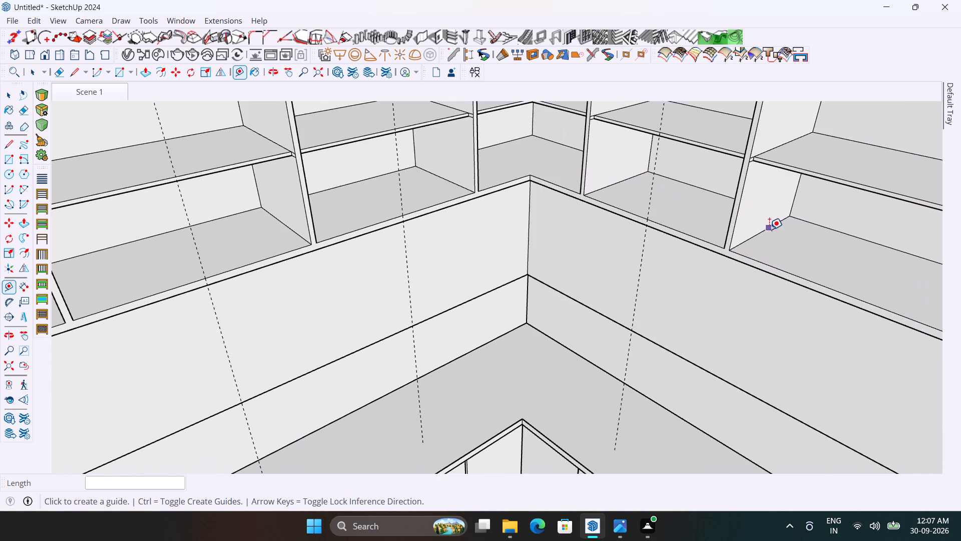
{"action": "left_click", "coordinate": [735, 223]}
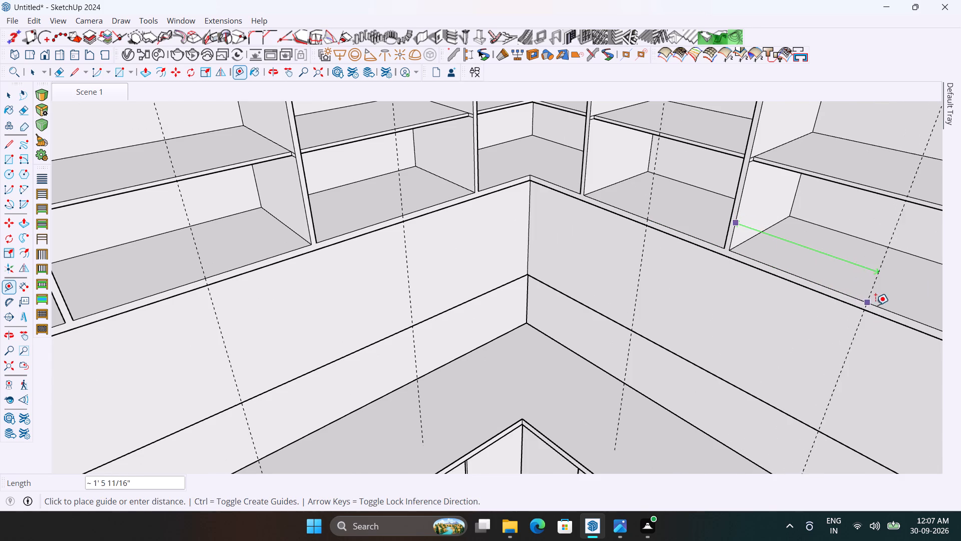
{"action": "scroll", "coordinate": [769, 220], "scroll_direction": "down", "scroll_amount": 3}
{"action": "scroll", "coordinate": [876, 279], "scroll_direction": "up", "scroll_amount": 3}
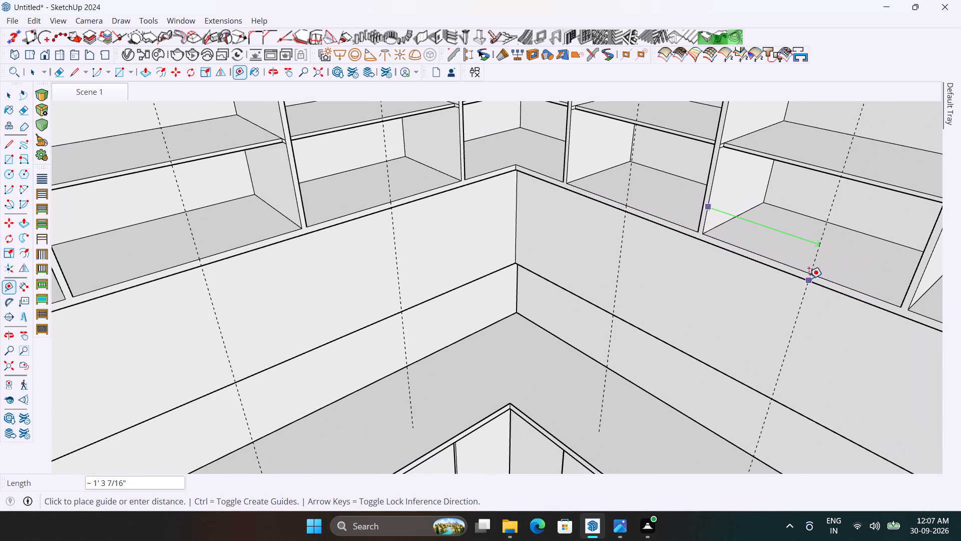
{"action": "left_click", "coordinate": [793, 269]}
{"action": "scroll", "coordinate": [682, 229], "scroll_direction": "down", "scroll_amount": 5}
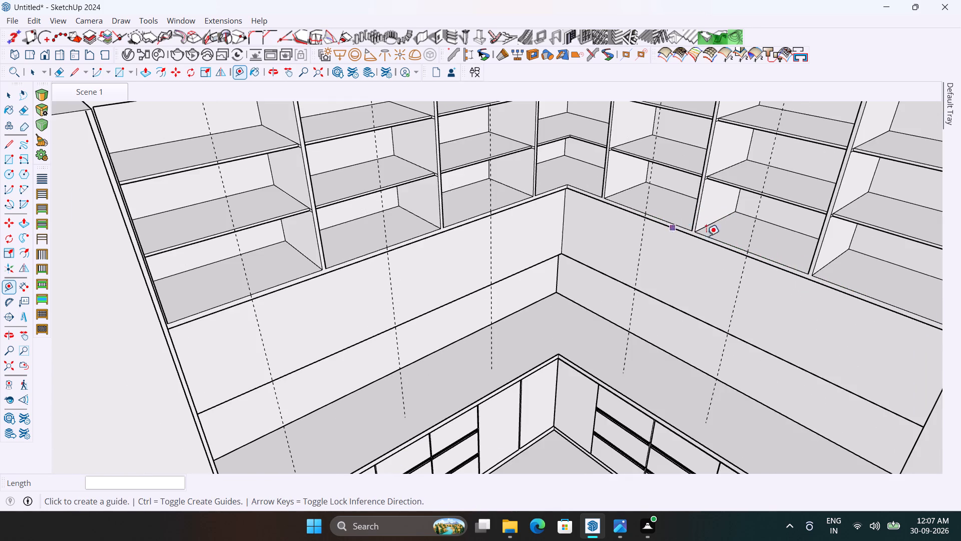
{"action": "scroll", "coordinate": [847, 241], "scroll_direction": "up", "scroll_amount": 4}
{"action": "left_click", "coordinate": [816, 237]}
{"action": "scroll", "coordinate": [875, 281], "scroll_direction": "down", "scroll_amount": 5}
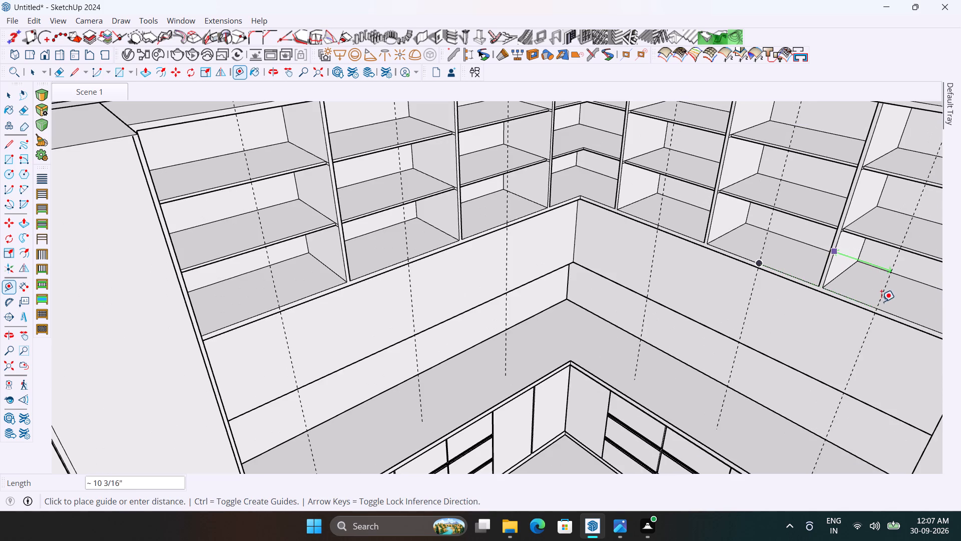
{"action": "left_click", "coordinate": [890, 314]}
Draw a rectangle about 7' 5 9/16" by 3' 3" covering the fronts of the back run's three open upper compartments.
{"action": "scroll", "coordinate": [628, 227], "scroll_direction": "down", "scroll_amount": 5}
{"action": "middle_click_drag", "start_coordinate": [638, 231], "coordinate": [620, 236]}
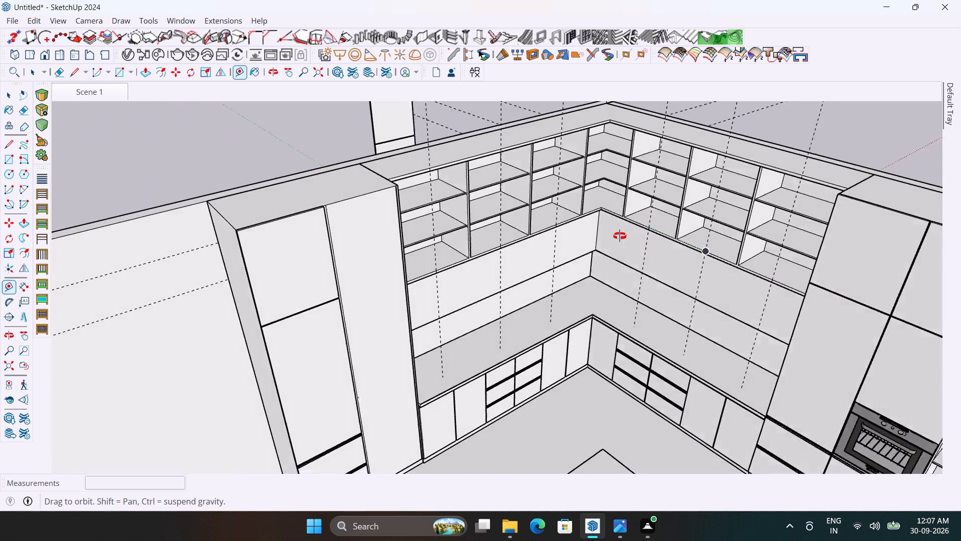
{"action": "middle_click_drag", "start_coordinate": [620, 236], "coordinate": [516, 233]}
{"action": "scroll", "coordinate": [568, 244], "scroll_direction": "down", "scroll_amount": 4}
{"action": "scroll", "coordinate": [480, 146], "scroll_direction": "up", "scroll_amount": 4}
{"action": "middle_click_drag", "start_coordinate": [546, 178], "coordinate": [478, 179]}
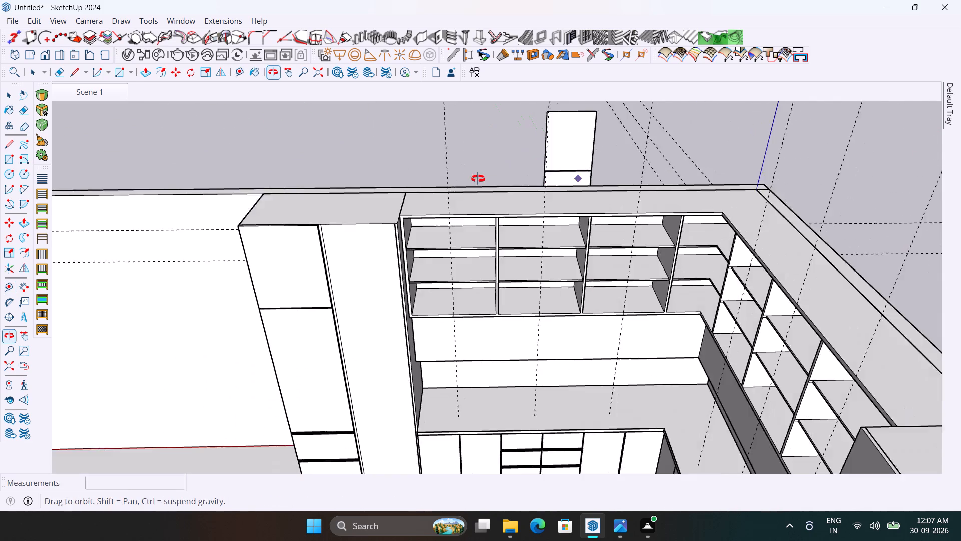
{"action": "middle_click_drag", "start_coordinate": [478, 179], "coordinate": [477, 178]}
{"action": "scroll", "coordinate": [449, 200], "scroll_direction": "up", "scroll_amount": 4}
{"action": "key", "text": "space"}
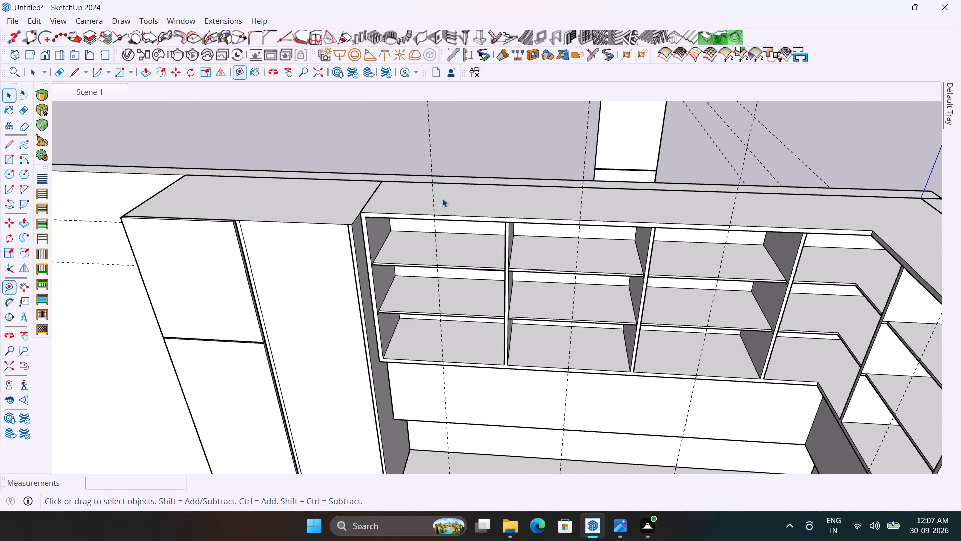
{"action": "scroll", "coordinate": [402, 178], "scroll_direction": "down", "scroll_amount": 3}
{"action": "key", "text": "r"}
{"action": "scroll", "coordinate": [381, 224], "scroll_direction": "up", "scroll_amount": 3}
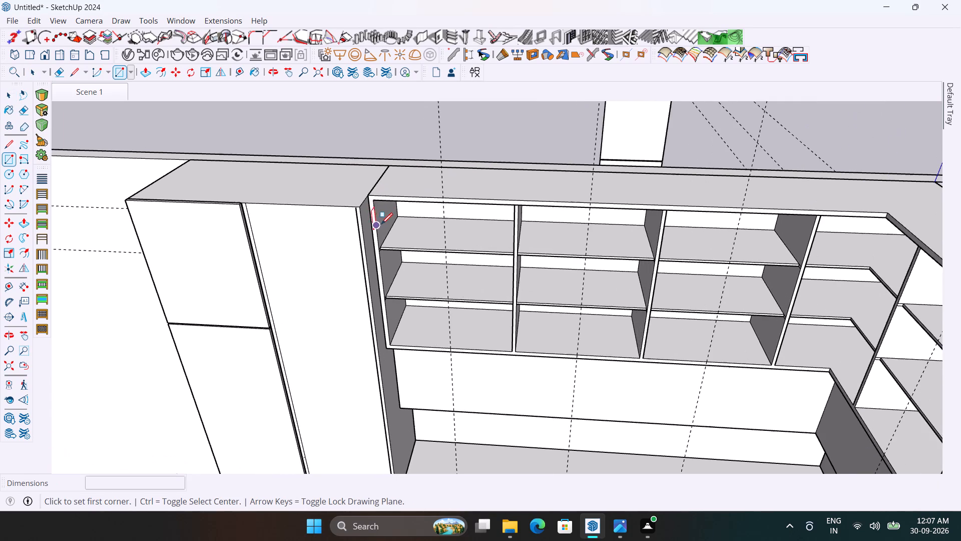
{"action": "scroll", "coordinate": [376, 204], "scroll_direction": "up", "scroll_amount": 2}
{"action": "scroll", "coordinate": [348, 199], "scroll_direction": "down", "scroll_amount": 3}
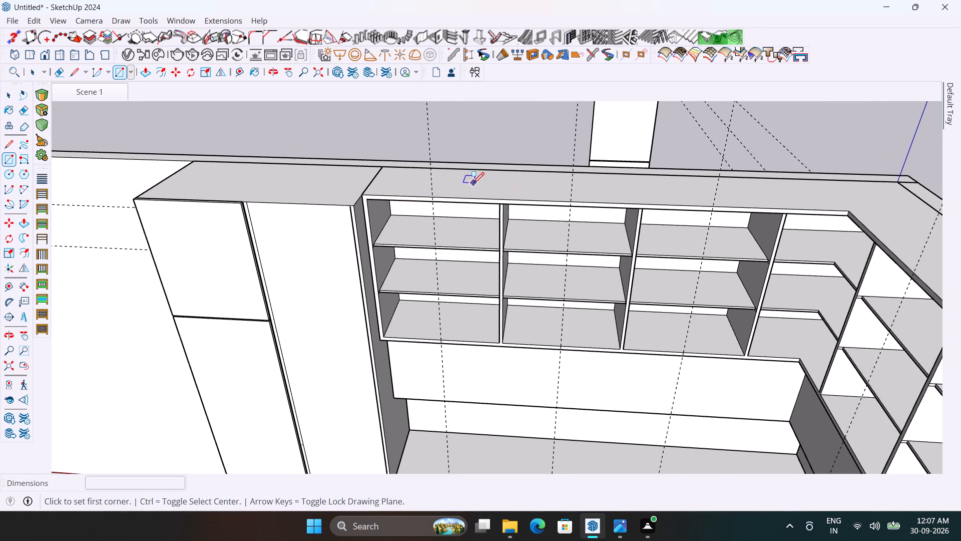
{"action": "scroll", "coordinate": [458, 183], "scroll_direction": "up", "scroll_amount": 1}
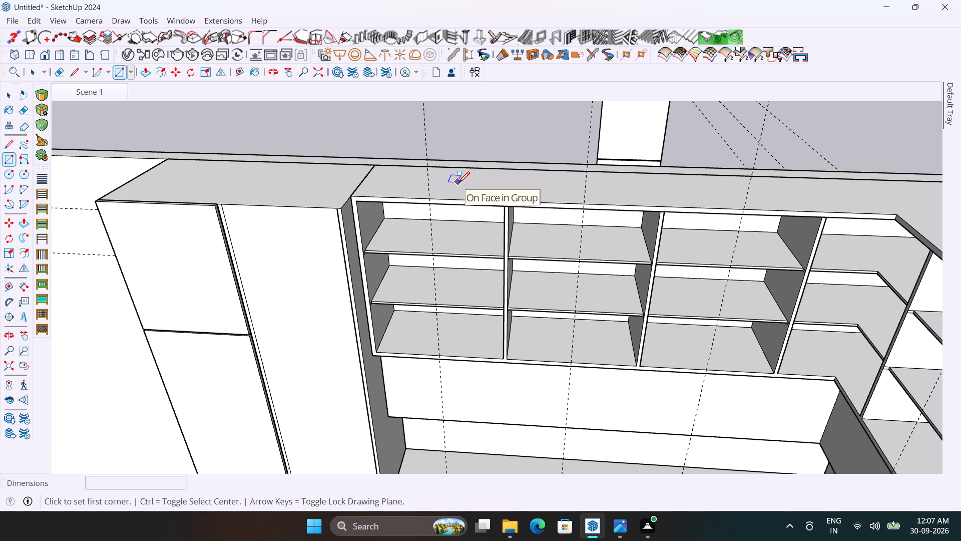
{"action": "scroll", "coordinate": [436, 187], "scroll_direction": "up", "scroll_amount": 2}
{"action": "left_click", "coordinate": [328, 201]}
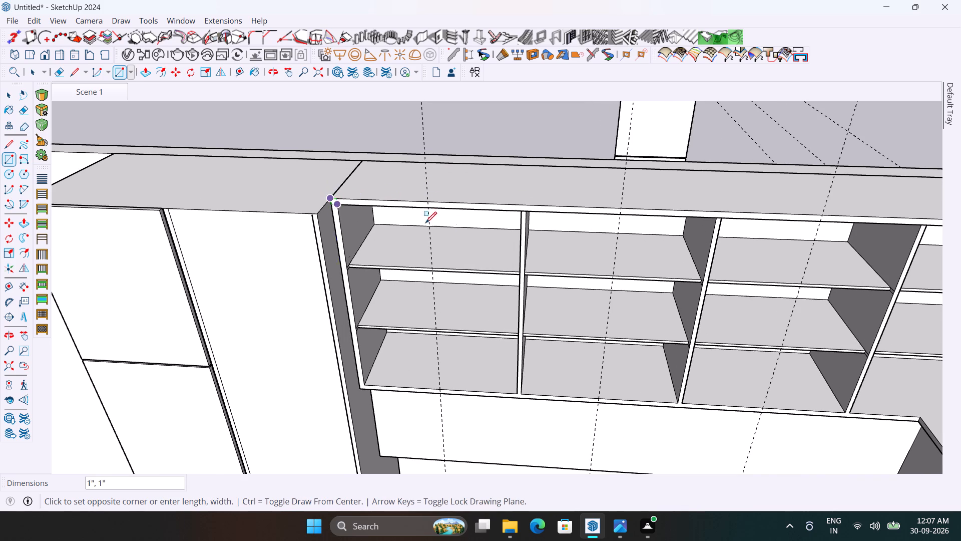
{"action": "scroll", "coordinate": [458, 233], "scroll_direction": "down", "scroll_amount": 10}
{"action": "scroll", "coordinate": [763, 355], "scroll_direction": "up", "scroll_amount": 4}
{"action": "scroll", "coordinate": [557, 274], "scroll_direction": "up", "scroll_amount": 4}
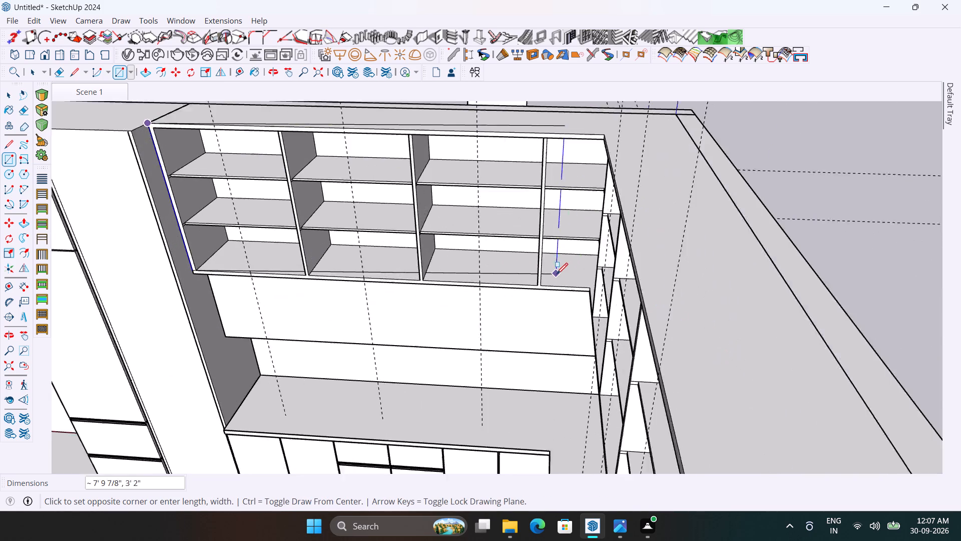
{"action": "scroll", "coordinate": [552, 274], "scroll_direction": "up", "scroll_amount": 14}
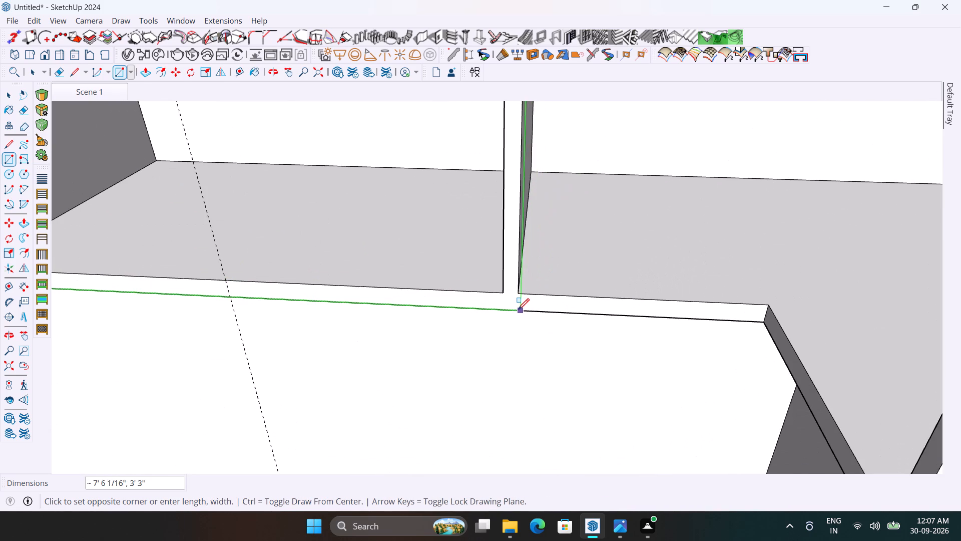
{"action": "scroll", "coordinate": [518, 310], "scroll_direction": "up", "scroll_amount": 3}
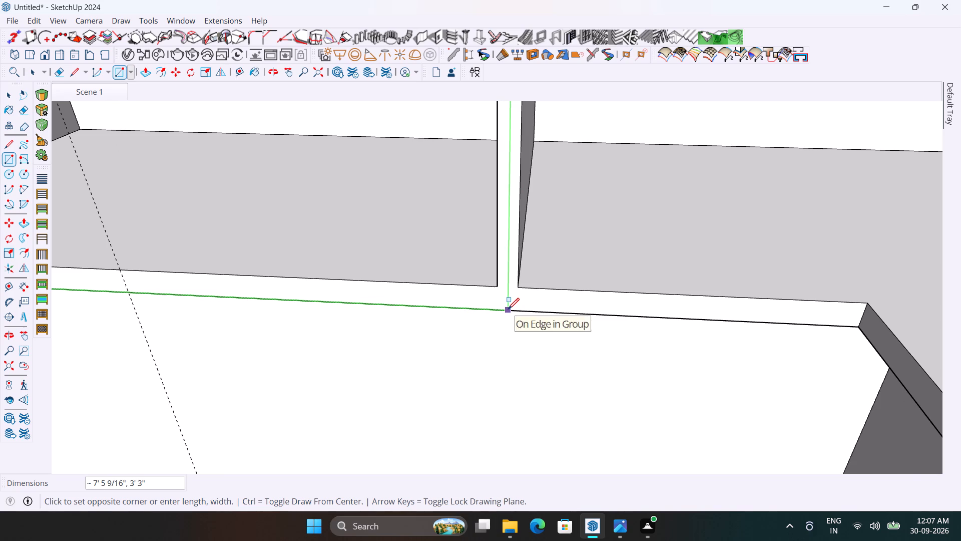
{"action": "left_click", "coordinate": [506, 309]}
Push/Pull the new rectangle outward 0.75" to form a front panel over the upper compartments.
{"action": "scroll", "coordinate": [630, 302], "scroll_direction": "down", "scroll_amount": 14}
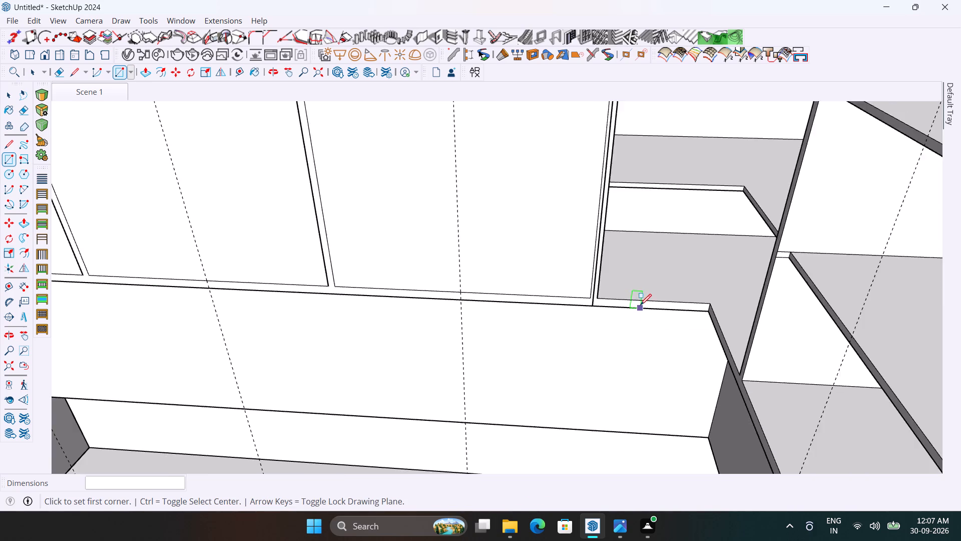
{"action": "scroll", "coordinate": [640, 305], "scroll_direction": "down", "scroll_amount": 8}
{"action": "middle_click_drag", "start_coordinate": [635, 310], "coordinate": [566, 340]}
{"action": "scroll", "coordinate": [595, 295], "scroll_direction": "up", "scroll_amount": 4}
{"action": "key", "text": "p"}
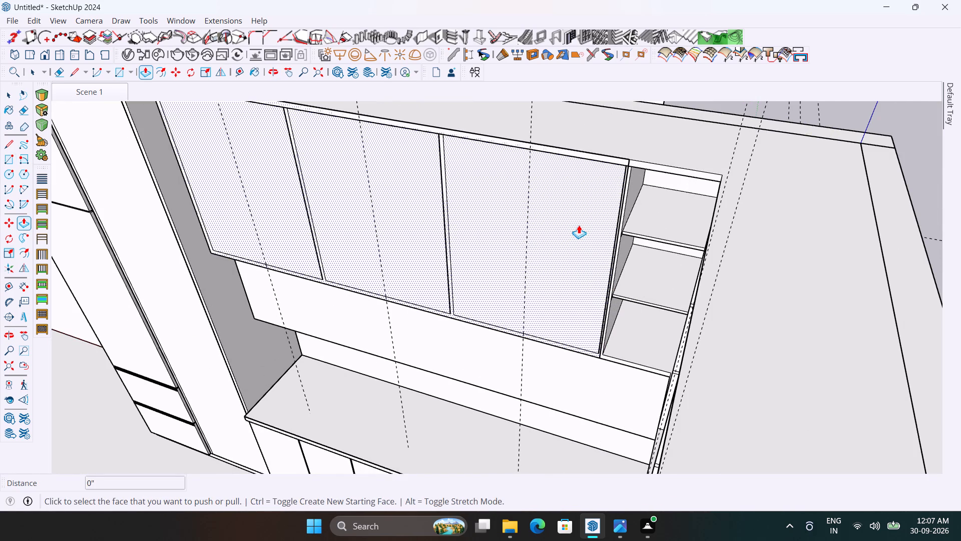
{"action": "left_click", "coordinate": [579, 225]}
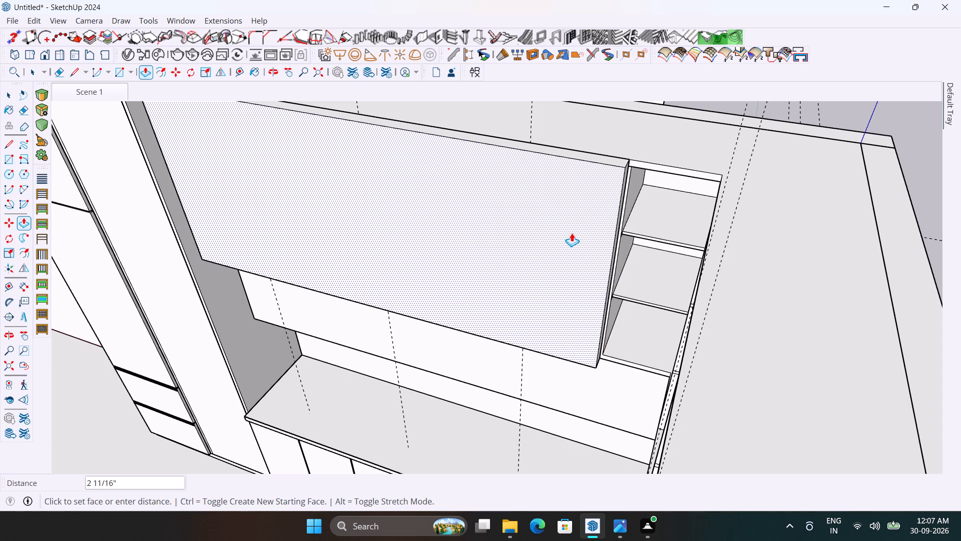
{"action": "type", "text": "0.75"}
{"action": "key", "text": "Return"}
Make the whole extruded front panel a group.
{"action": "scroll", "coordinate": [677, 245], "scroll_direction": "down", "scroll_amount": 3}
{"action": "middle_click_drag", "start_coordinate": [586, 228], "coordinate": [658, 241]}
{"action": "scroll", "coordinate": [658, 241], "scroll_direction": "down", "scroll_amount": 3}
{"action": "scroll", "coordinate": [604, 187], "scroll_direction": "up", "scroll_amount": 4}
{"action": "scroll", "coordinate": [604, 187], "scroll_direction": "down", "scroll_amount": 4}
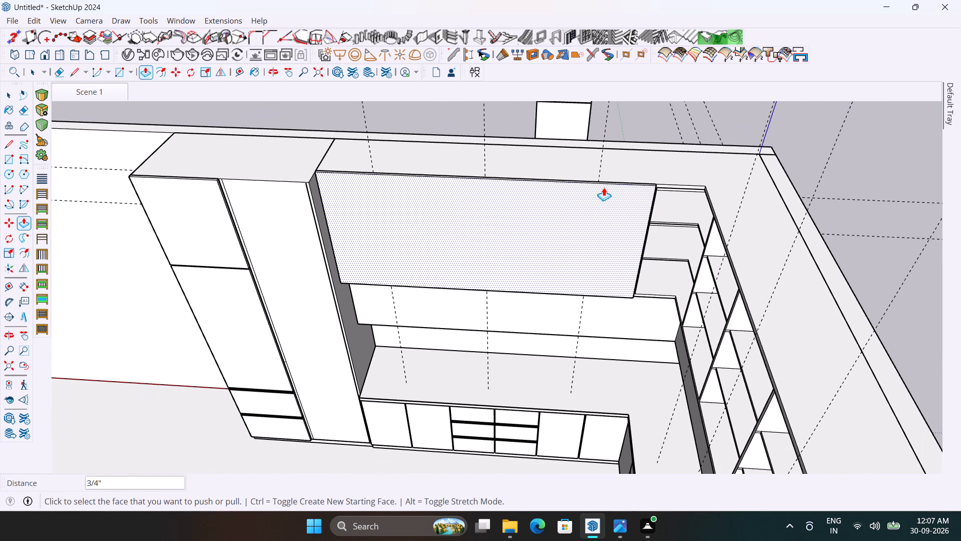
{"action": "key", "text": "space"}
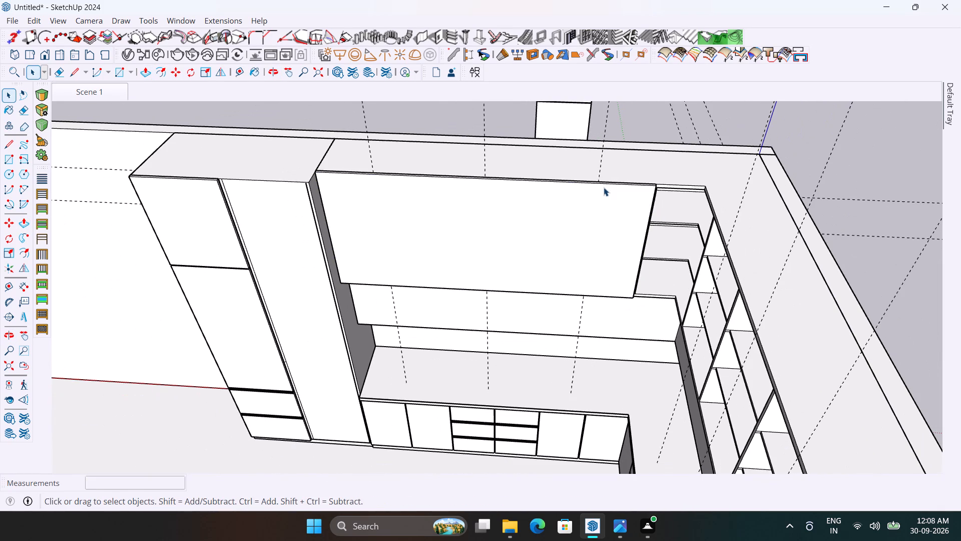
{"action": "triple_click", "coordinate": [604, 195]}
{"action": "right_click", "coordinate": [604, 195]}
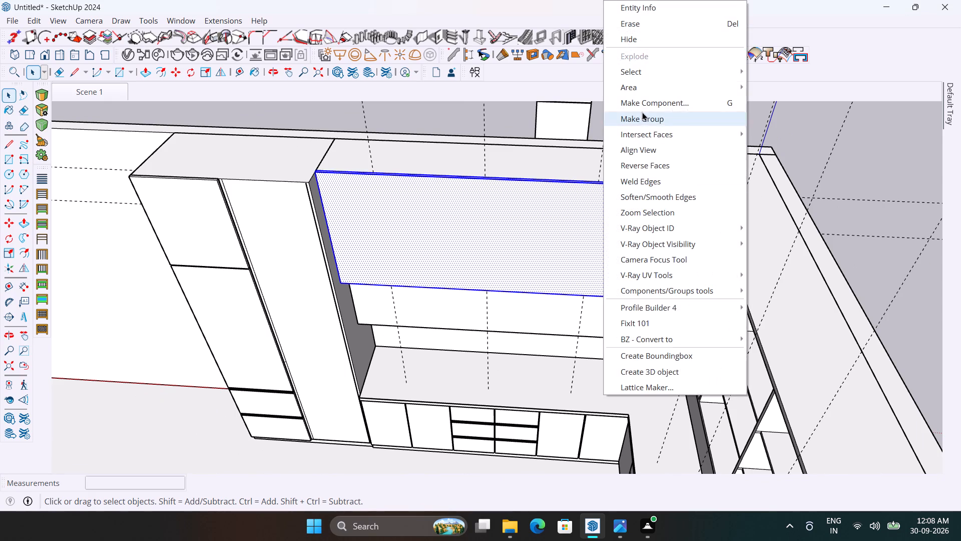
{"action": "left_click", "coordinate": [636, 121]}
Move the front panel group straight up 3' 3" so its bottom corner meets the upper cabinet's top corner beside the tall unit.
{"action": "scroll", "coordinate": [636, 121], "scroll_direction": "down", "scroll_amount": 2}
{"action": "scroll", "coordinate": [358, 251], "scroll_direction": "up", "scroll_amount": 4}
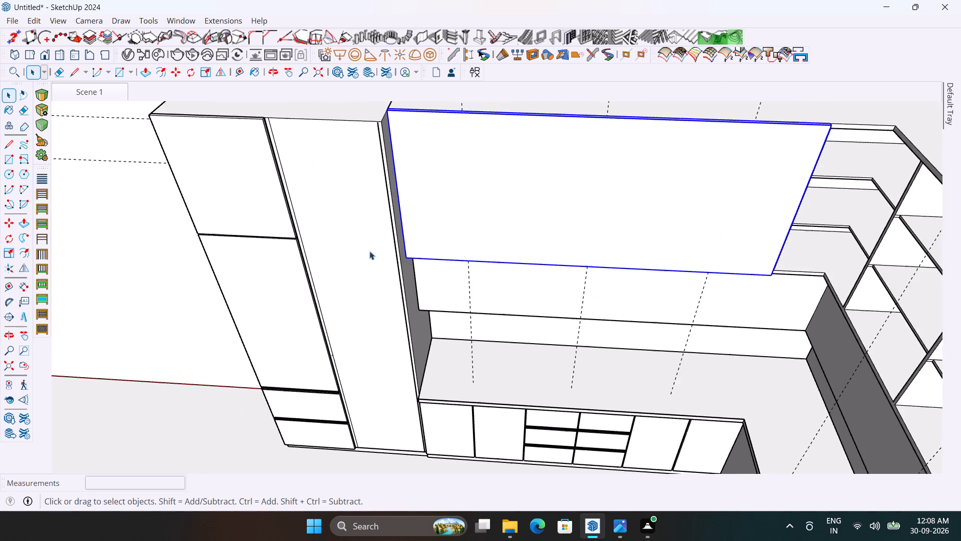
{"action": "scroll", "coordinate": [413, 257], "scroll_direction": "up", "scroll_amount": 4}
{"action": "key", "text": "m"}
{"action": "scroll", "coordinate": [411, 259], "scroll_direction": "up", "scroll_amount": 4}
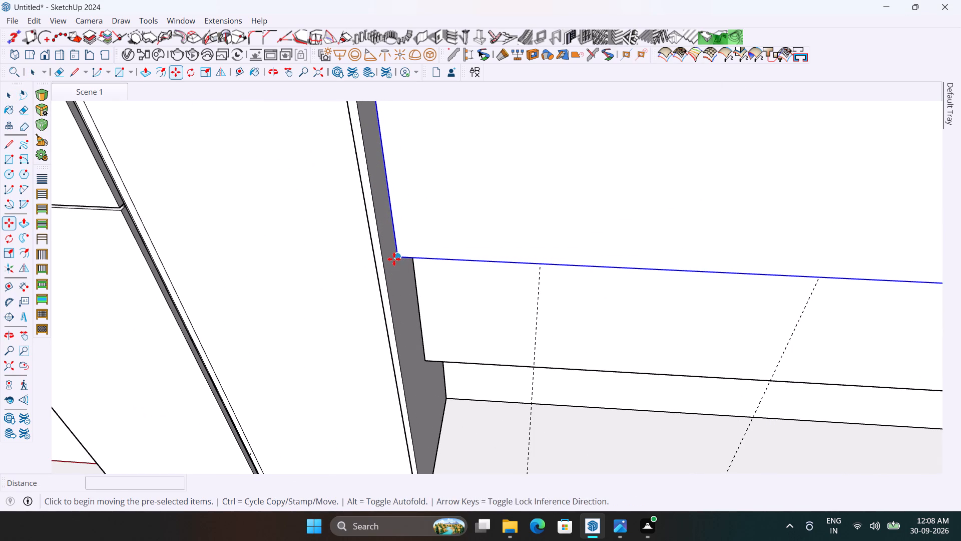
{"action": "left_click", "coordinate": [393, 259]}
{"action": "scroll", "coordinate": [446, 245], "scroll_direction": "down", "scroll_amount": 11}
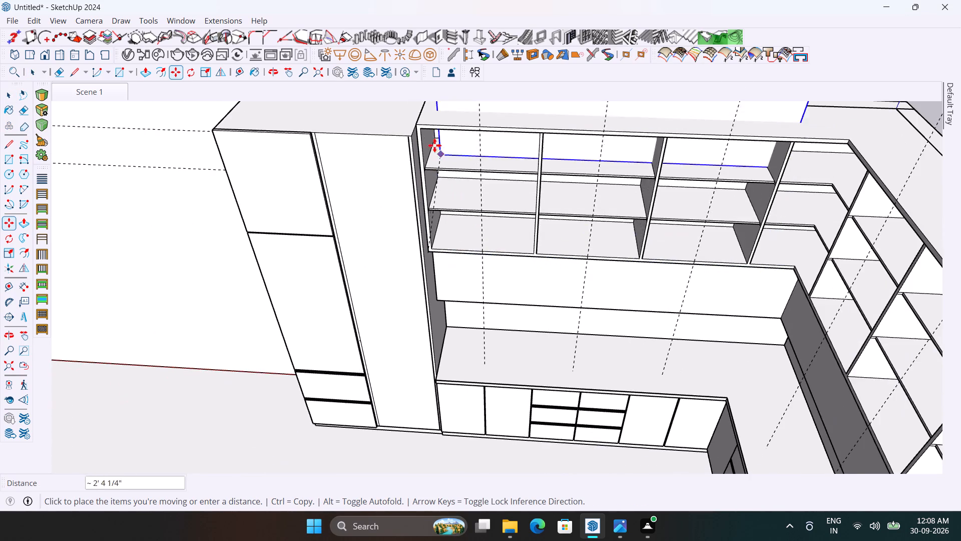
{"action": "scroll", "coordinate": [425, 130], "scroll_direction": "up", "scroll_amount": 12}
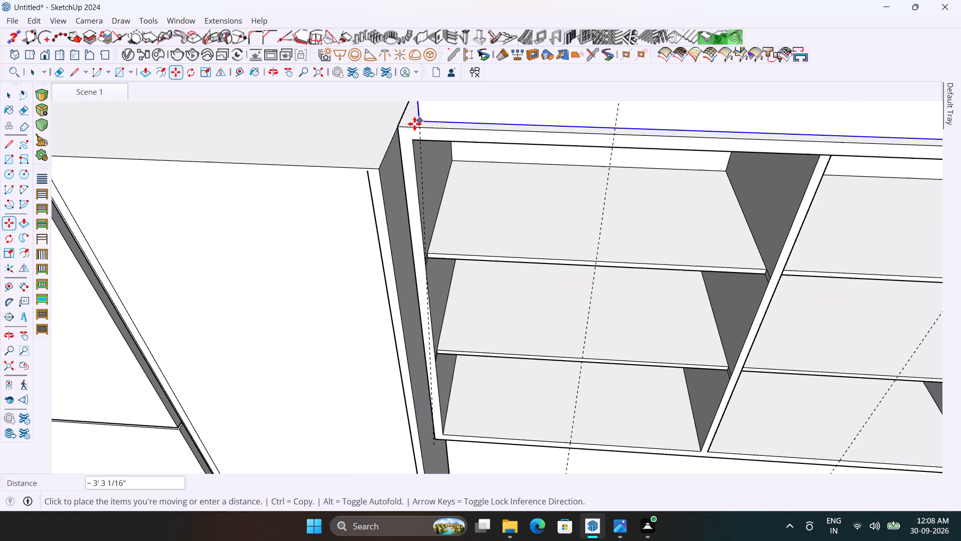
{"action": "scroll", "coordinate": [411, 127], "scroll_direction": "up", "scroll_amount": 4}
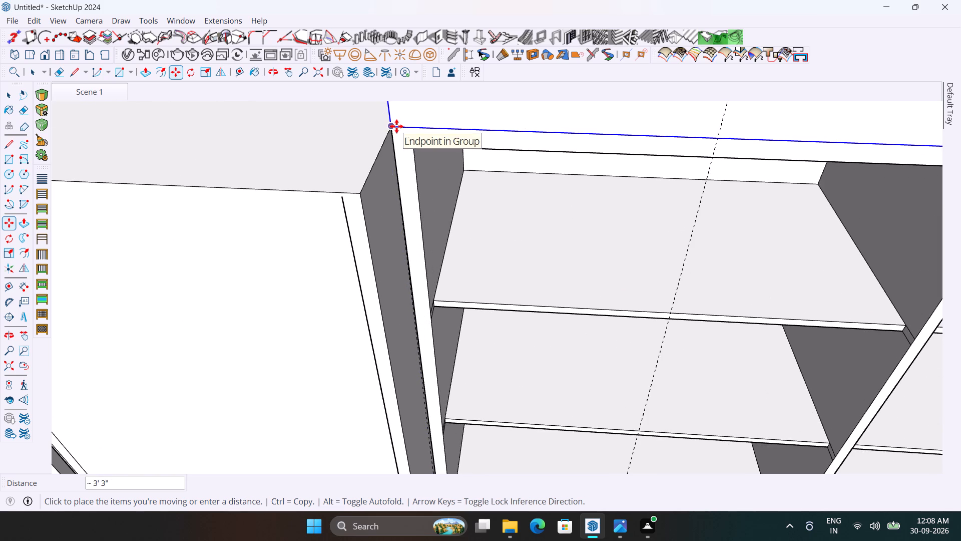
{"action": "left_click", "coordinate": [397, 126]}
{"action": "scroll", "coordinate": [360, 187], "scroll_direction": "down", "scroll_amount": 12}
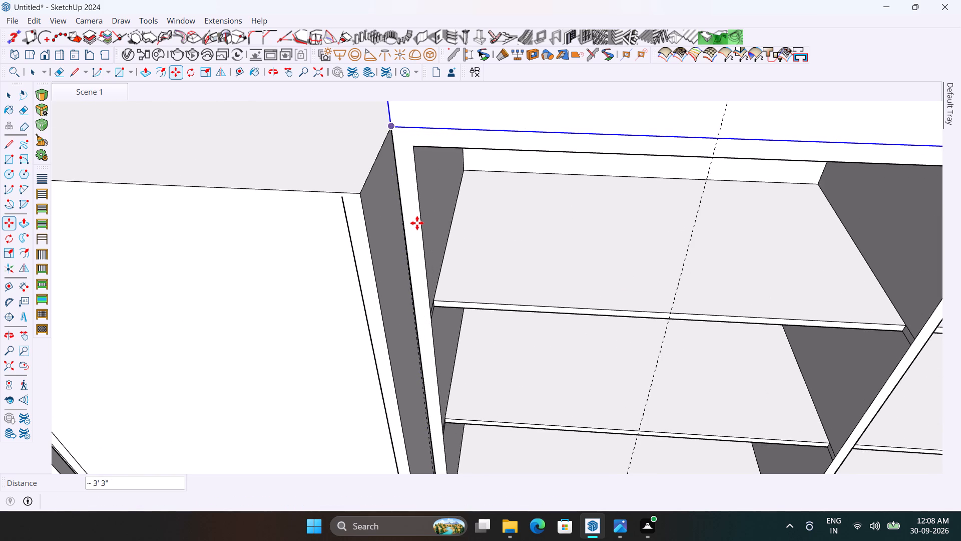
{"action": "scroll", "coordinate": [417, 223], "scroll_direction": "down", "scroll_amount": 9}
{"action": "scroll", "coordinate": [523, 233], "scroll_direction": "down", "scroll_amount": 1}
{"action": "scroll", "coordinate": [467, 204], "scroll_direction": "down", "scroll_amount": 20}
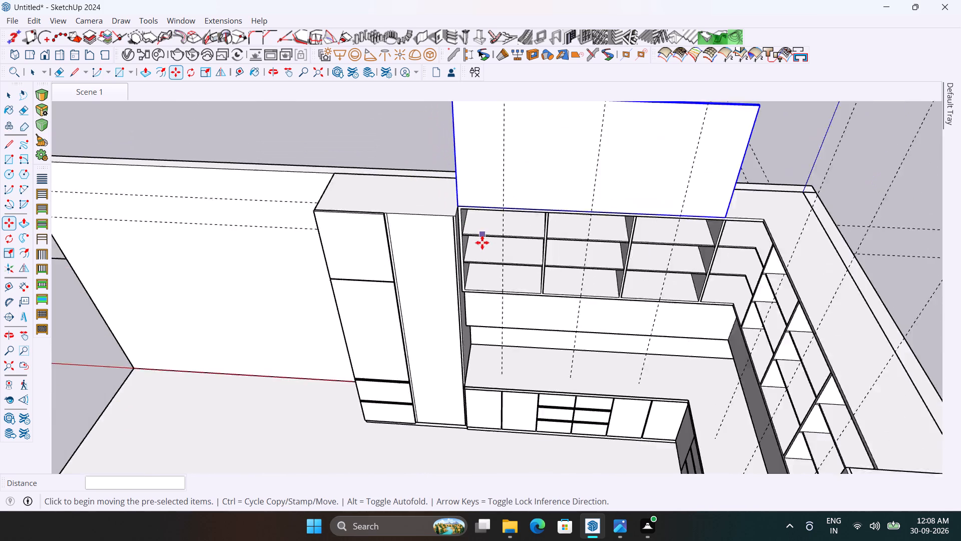
{"action": "key", "text": "space"}
{"action": "left_click", "coordinate": [416, 159]}
Open the raised panel group and draw a 3' 3" vertical line on its face along the guide nearest the tall unit.
{"action": "scroll", "coordinate": [572, 165], "scroll_direction": "up", "scroll_amount": 4}
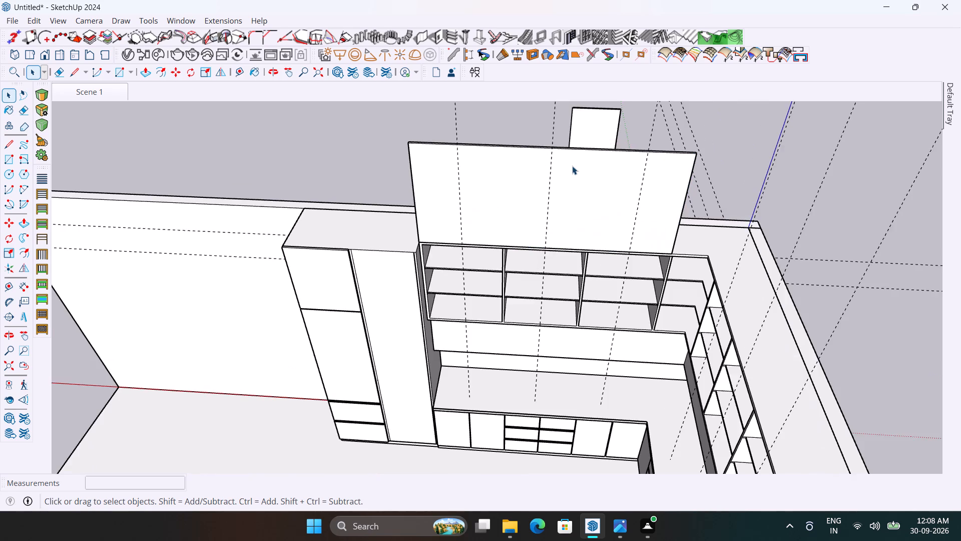
{"action": "scroll", "coordinate": [541, 165], "scroll_direction": "up", "scroll_amount": 3}
{"action": "double_click", "coordinate": [541, 165]}
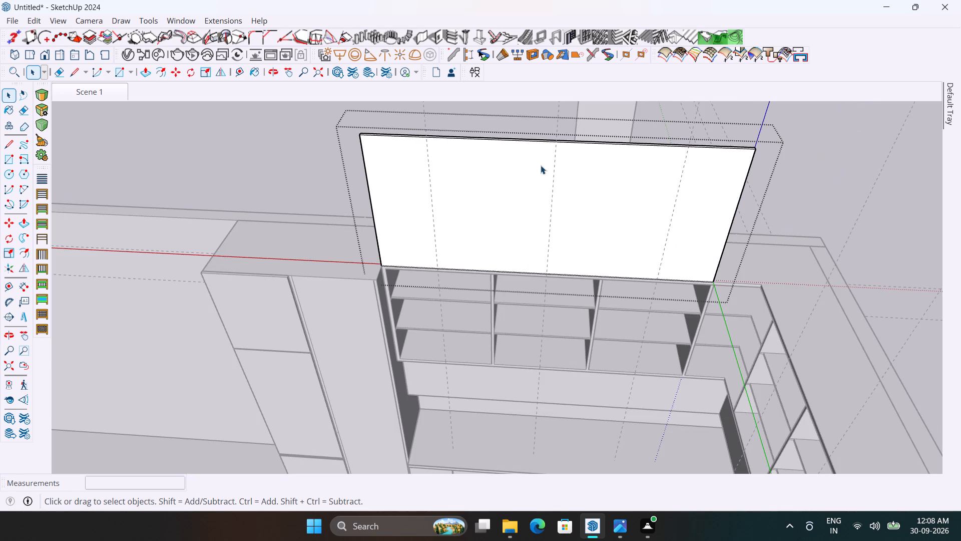
{"action": "key", "text": "l"}
{"action": "scroll", "coordinate": [475, 149], "scroll_direction": "up", "scroll_amount": 3}
{"action": "scroll", "coordinate": [408, 135], "scroll_direction": "up", "scroll_amount": 4}
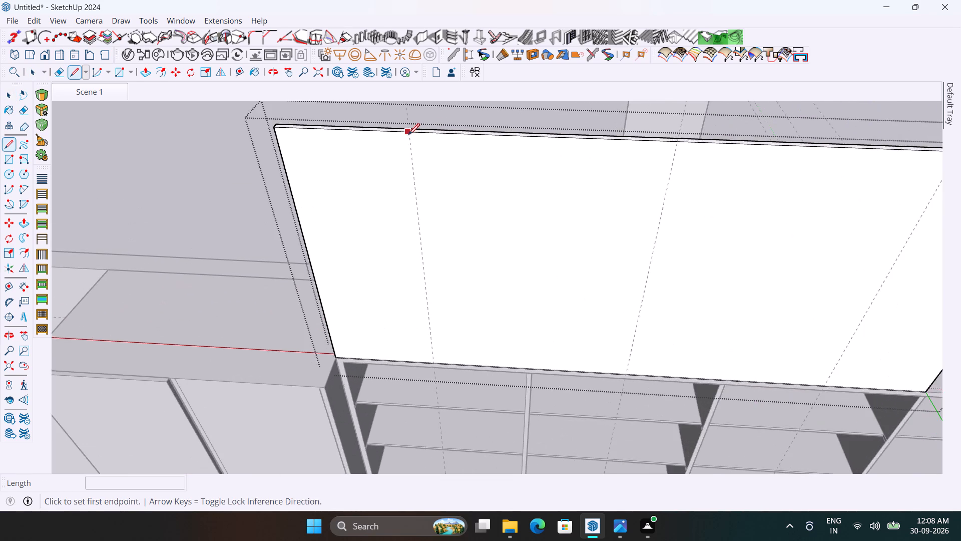
{"action": "scroll", "coordinate": [408, 135], "scroll_direction": "up", "scroll_amount": 14}
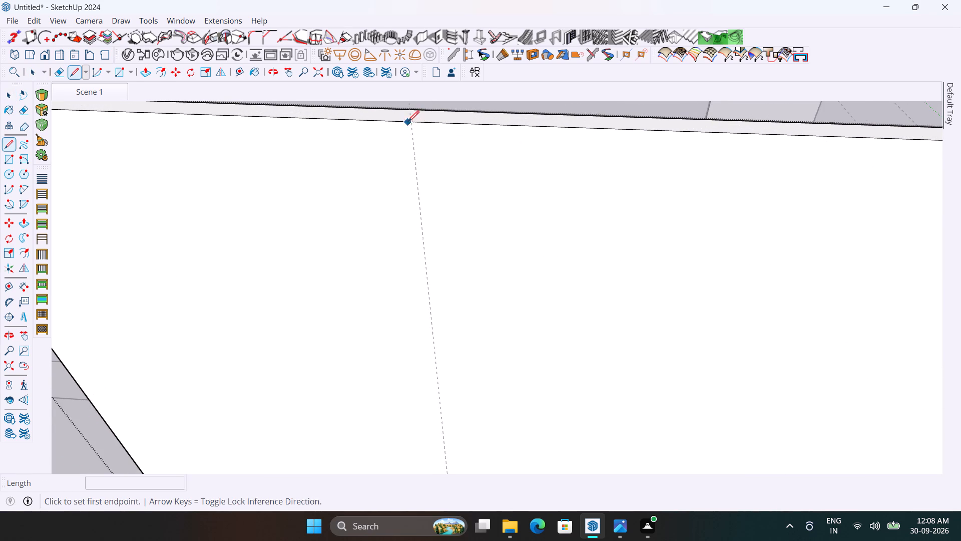
{"action": "left_click", "coordinate": [410, 120]}
{"action": "scroll", "coordinate": [438, 159], "scroll_direction": "down", "scroll_amount": 18}
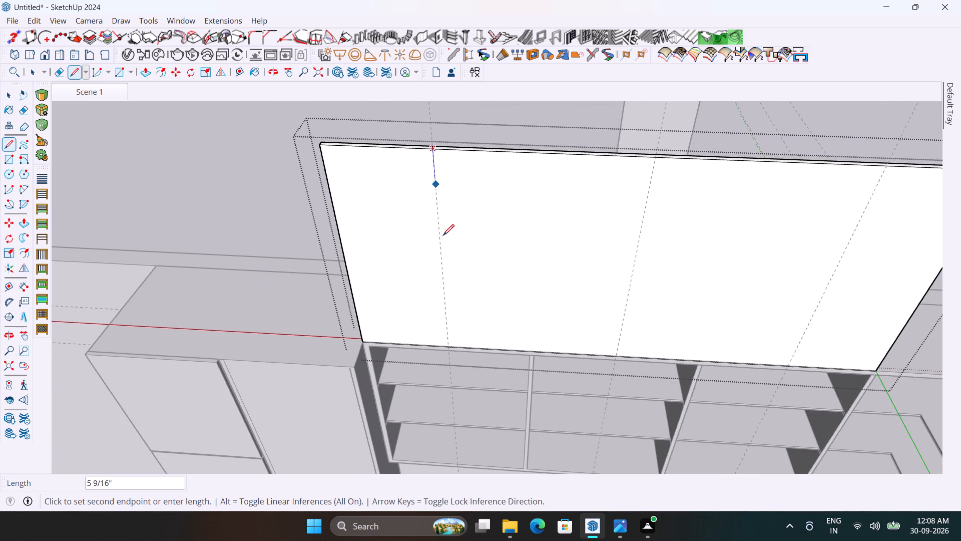
{"action": "scroll", "coordinate": [438, 328], "scroll_direction": "up", "scroll_amount": 13}
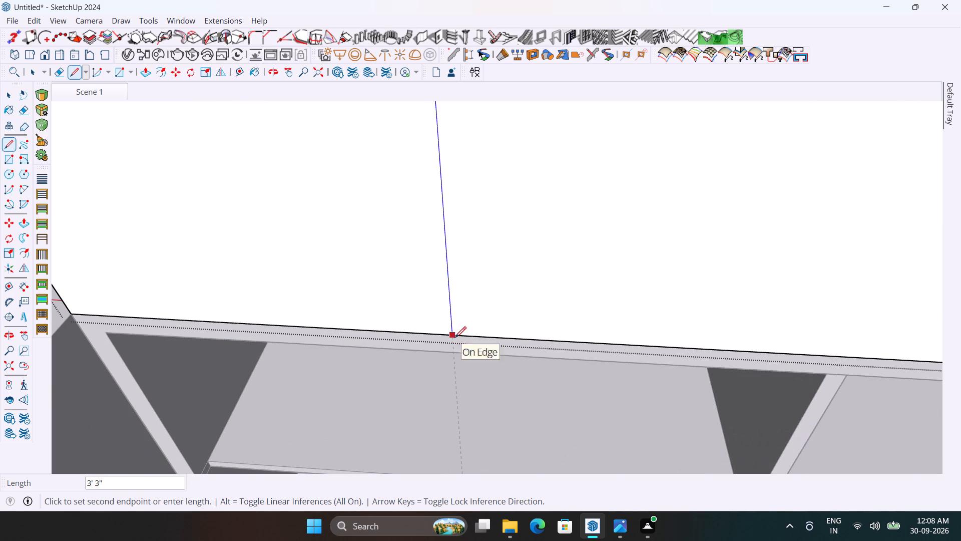
{"action": "left_click", "coordinate": [455, 338]}
Draw a 3' 3" vertical line on the panel face along the middle compartment's guide.
{"action": "scroll", "coordinate": [381, 277], "scroll_direction": "down", "scroll_amount": 18}
{"action": "scroll", "coordinate": [528, 312], "scroll_direction": "up", "scroll_amount": 4}
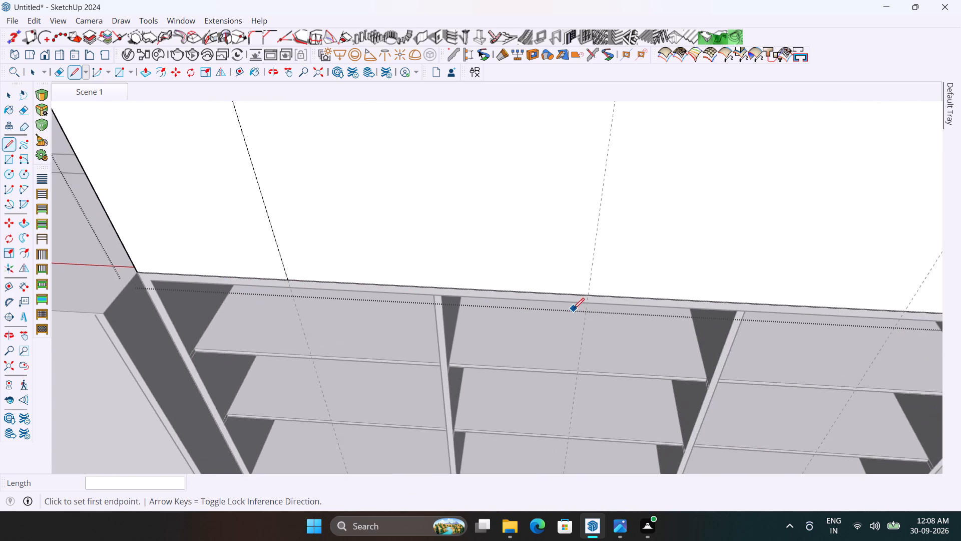
{"action": "scroll", "coordinate": [609, 293], "scroll_direction": "up", "scroll_amount": 8}
{"action": "left_click", "coordinate": [568, 298]}
{"action": "scroll", "coordinate": [491, 319], "scroll_direction": "down", "scroll_amount": 4}
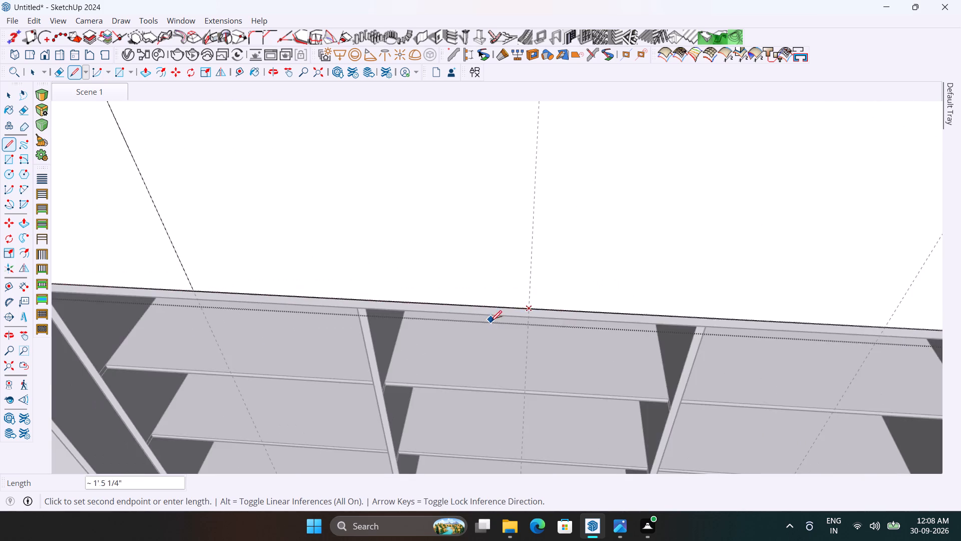
{"action": "scroll", "coordinate": [491, 322], "scroll_direction": "down", "scroll_amount": 15}
{"action": "scroll", "coordinate": [536, 249], "scroll_direction": "up", "scroll_amount": 4}
{"action": "scroll", "coordinate": [494, 234], "scroll_direction": "up", "scroll_amount": 7}
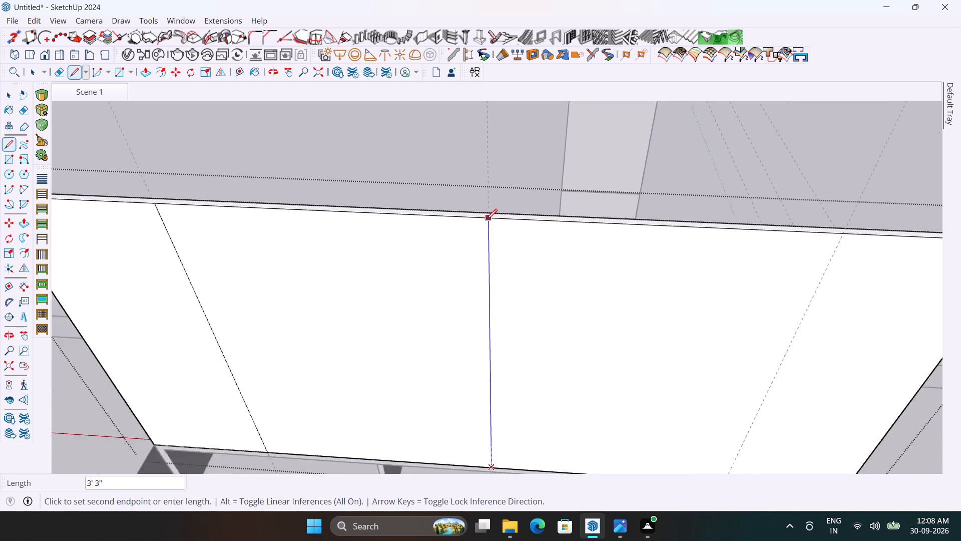
{"action": "scroll", "coordinate": [486, 220], "scroll_direction": "up", "scroll_amount": 2}
{"action": "left_click", "coordinate": [486, 220]}
Draw a 3' 3" vertical line on the panel face along the guide of the compartment farthest from the tall unit.
{"action": "scroll", "coordinate": [436, 212], "scroll_direction": "down", "scroll_amount": 13}
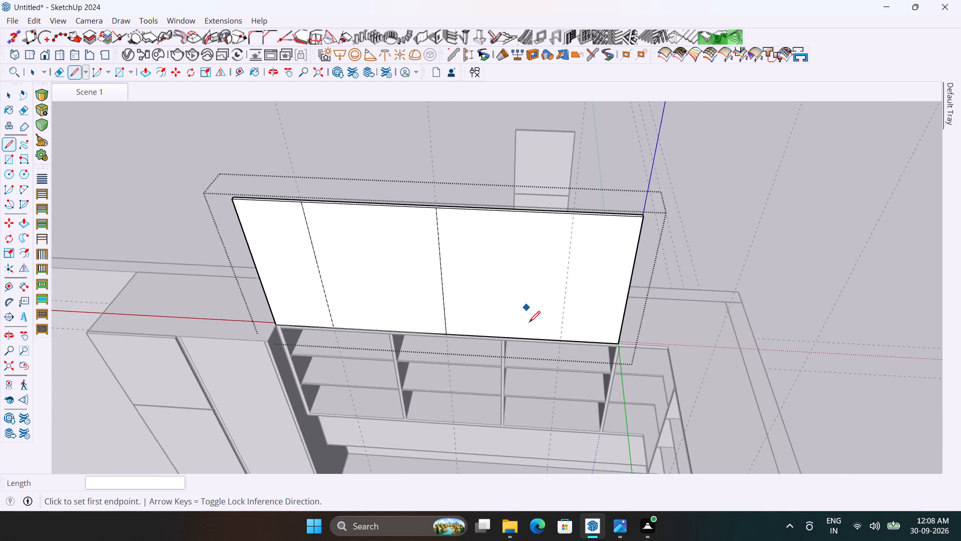
{"action": "scroll", "coordinate": [563, 341], "scroll_direction": "up", "scroll_amount": 6}
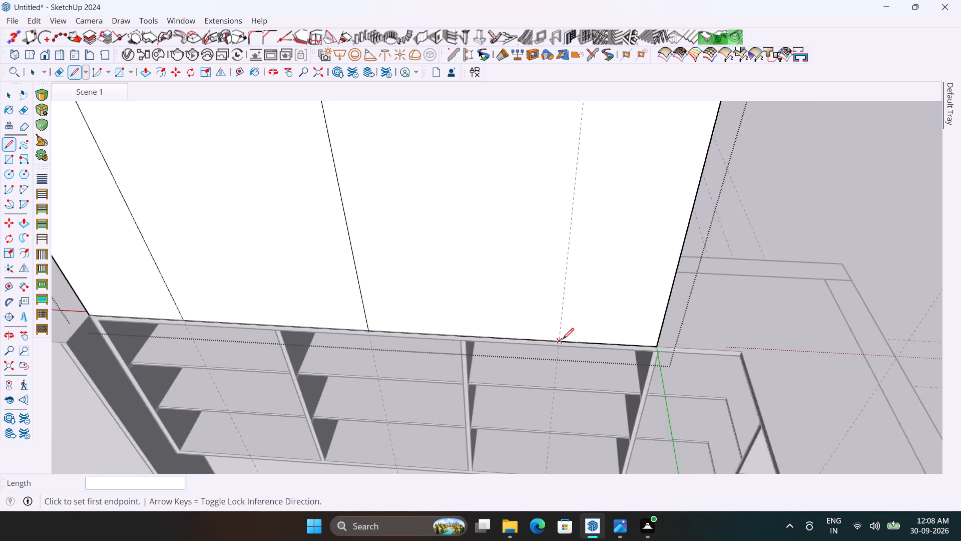
{"action": "scroll", "coordinate": [563, 339], "scroll_direction": "up", "scroll_amount": 8}
{"action": "left_click", "coordinate": [554, 341]}
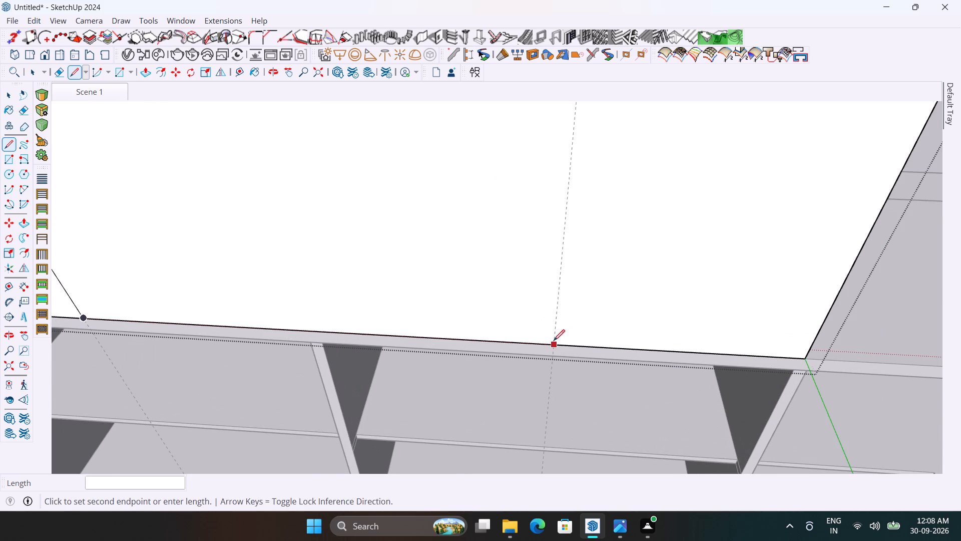
{"action": "scroll", "coordinate": [588, 272], "scroll_direction": "down", "scroll_amount": 16}
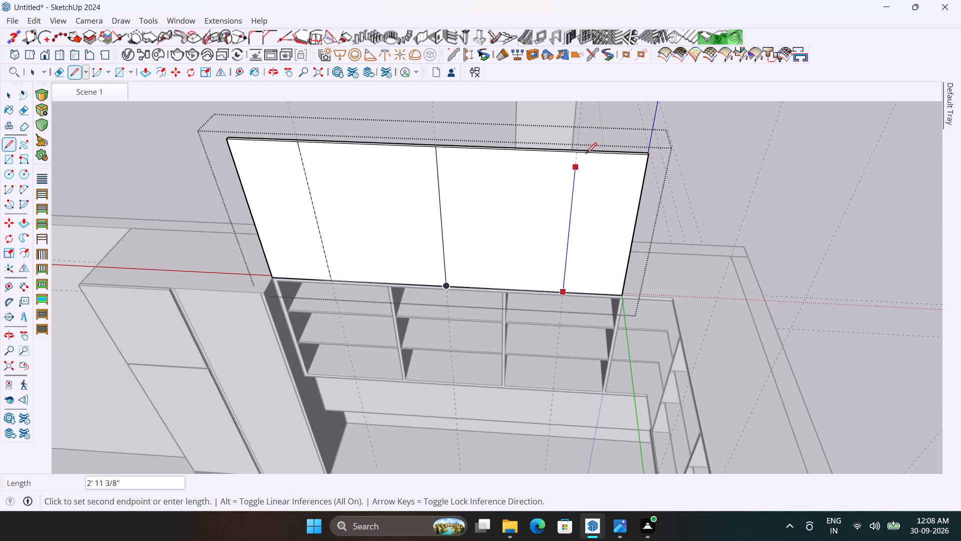
{"action": "scroll", "coordinate": [586, 154], "scroll_direction": "up", "scroll_amount": 16}
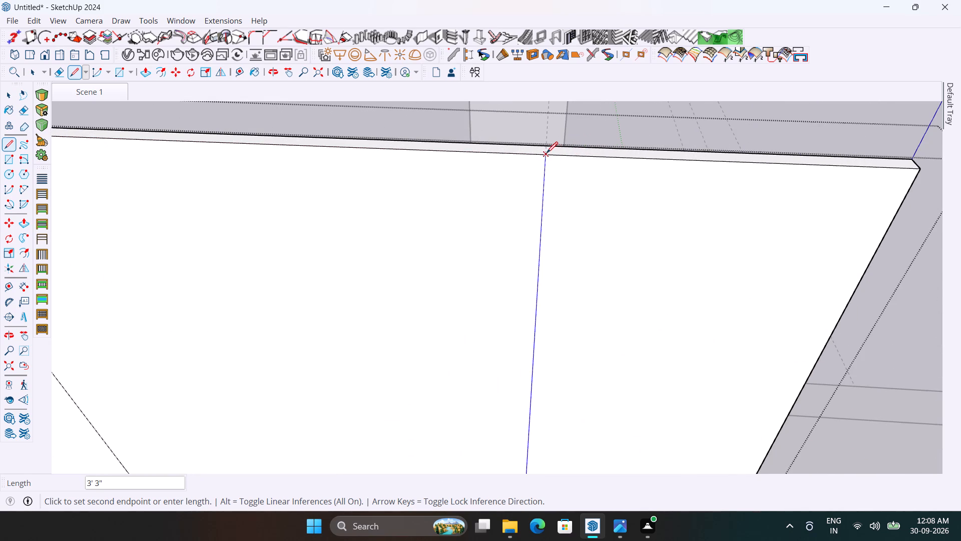
{"action": "left_click", "coordinate": [547, 153]}
{"action": "scroll", "coordinate": [547, 150], "scroll_direction": "down", "scroll_amount": 16}
{"action": "key", "text": "space"}
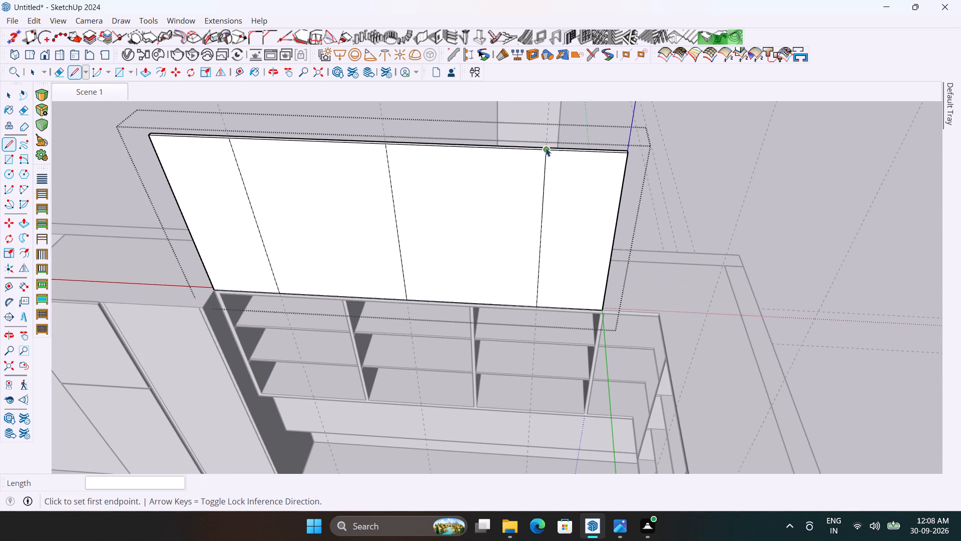
Place a vertical guide on the panel 1' 3" from the line nearest the tall unit, over the first compartment divider.
{"action": "scroll", "coordinate": [481, 333], "scroll_direction": "up", "scroll_amount": 3}
{"action": "middle_click_drag", "start_coordinate": [483, 311], "coordinate": [511, 286]}
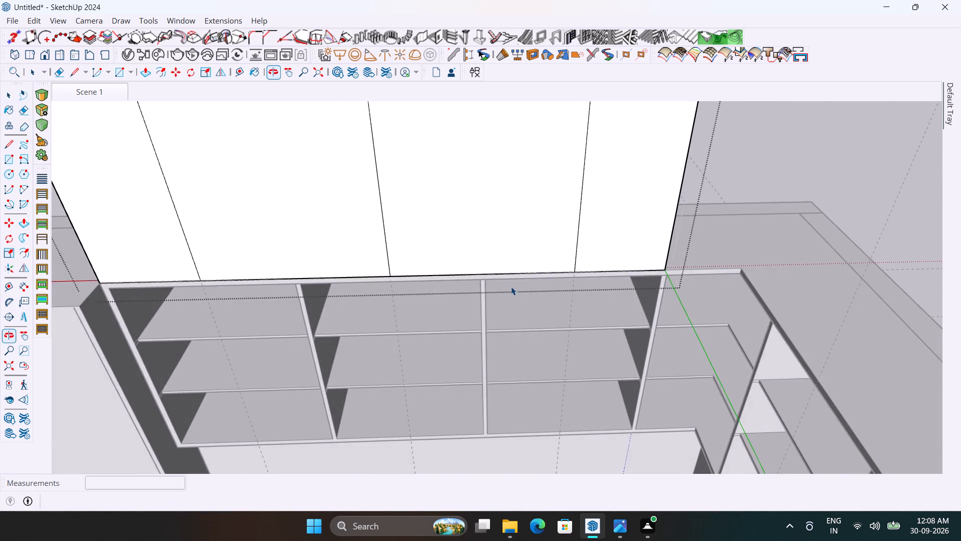
{"action": "scroll", "coordinate": [516, 295], "scroll_direction": "down", "scroll_amount": 3}
{"action": "scroll", "coordinate": [507, 281], "scroll_direction": "up", "scroll_amount": 3}
{"action": "scroll", "coordinate": [512, 283], "scroll_direction": "down", "scroll_amount": 3}
{"action": "middle_click_drag", "start_coordinate": [522, 286], "coordinate": [519, 286]}
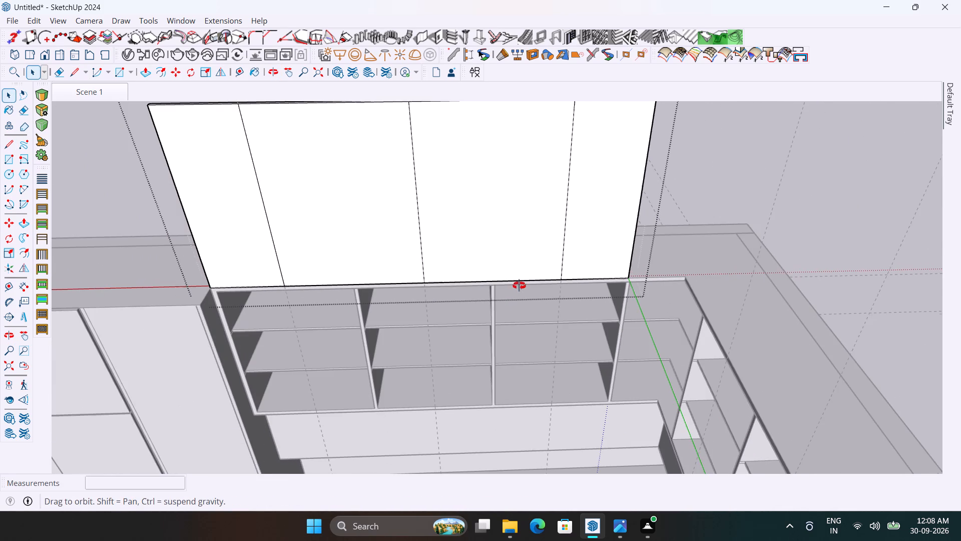
{"action": "middle_click_drag", "start_coordinate": [519, 286], "coordinate": [507, 286]}
{"action": "scroll", "coordinate": [318, 262], "scroll_direction": "up", "scroll_amount": 3}
{"action": "scroll", "coordinate": [437, 266], "scroll_direction": "down", "scroll_amount": 3}
{"action": "scroll", "coordinate": [377, 263], "scroll_direction": "up", "scroll_amount": 3}
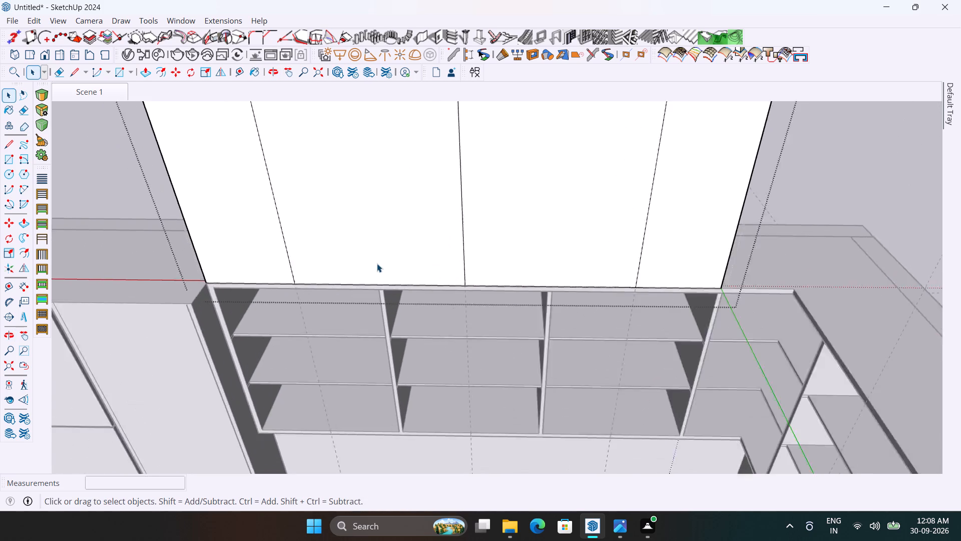
{"action": "scroll", "coordinate": [406, 303], "scroll_direction": "up", "scroll_amount": 5}
{"action": "scroll", "coordinate": [354, 280], "scroll_direction": "up", "scroll_amount": 3}
{"action": "scroll", "coordinate": [428, 296], "scroll_direction": "down", "scroll_amount": 4}
{"action": "middle_click_drag", "start_coordinate": [408, 292], "coordinate": [409, 293]}
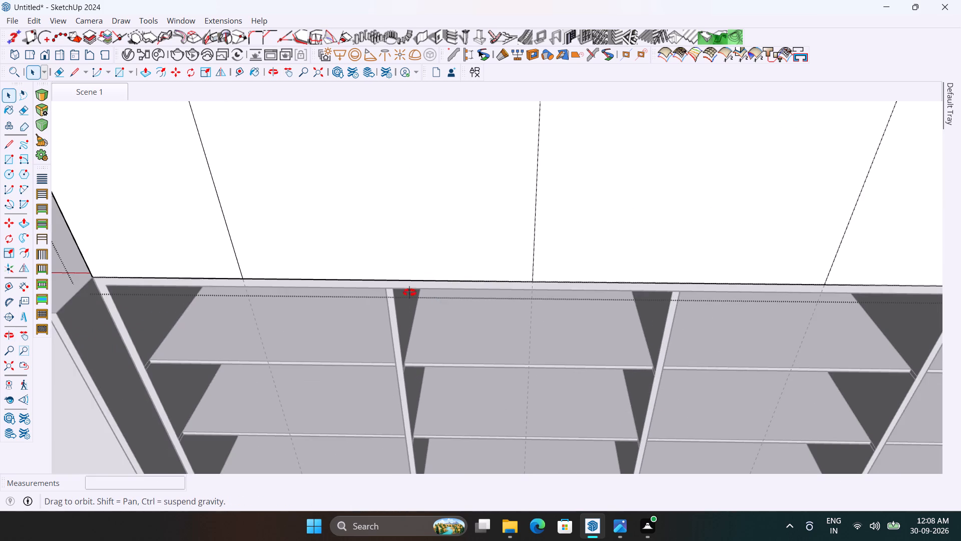
{"action": "middle_click_drag", "start_coordinate": [409, 293], "coordinate": [428, 207]}
{"action": "scroll", "coordinate": [406, 221], "scroll_direction": "up", "scroll_amount": 4}
{"action": "scroll", "coordinate": [447, 179], "scroll_direction": "down", "scroll_amount": 8}
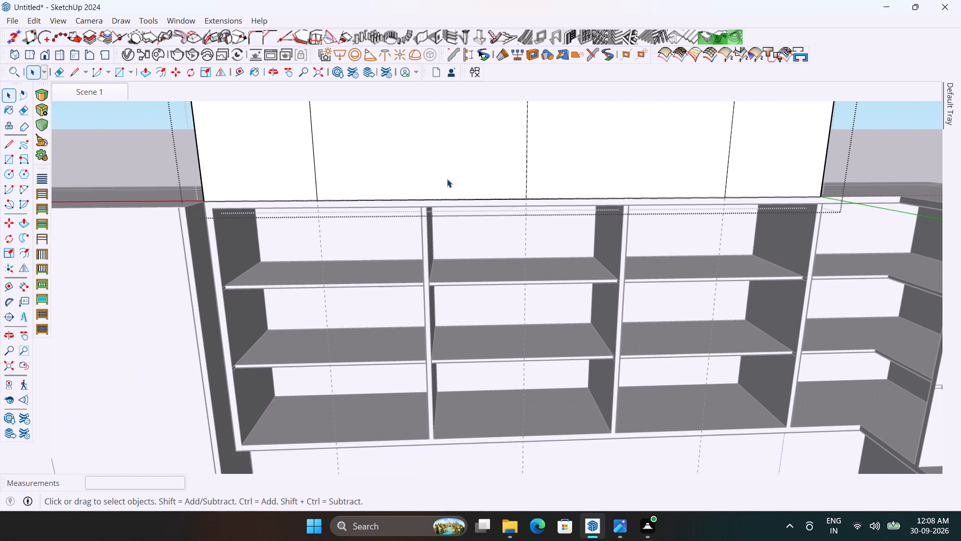
{"action": "key", "text": "t"}
{"action": "scroll", "coordinate": [351, 204], "scroll_direction": "up", "scroll_amount": 4}
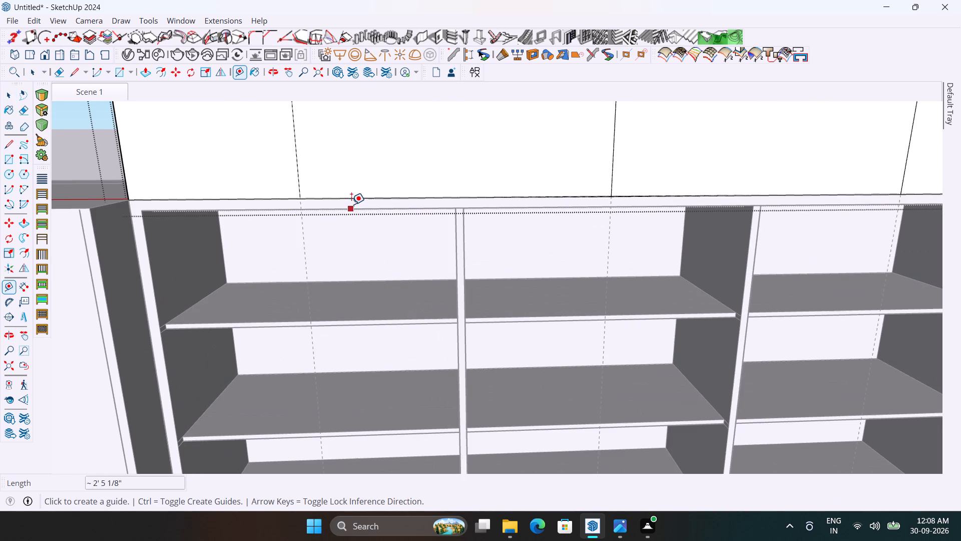
{"action": "left_click", "coordinate": [302, 189]}
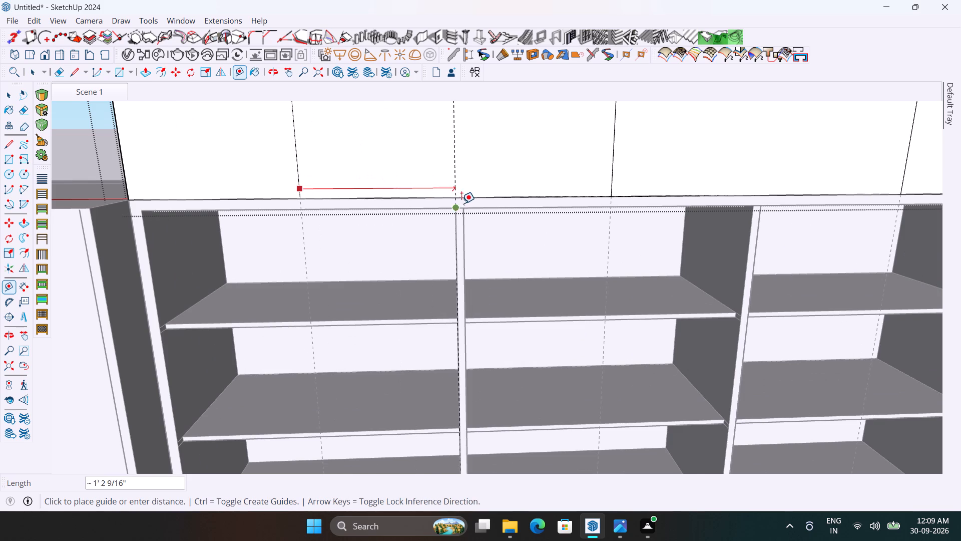
{"action": "scroll", "coordinate": [462, 203], "scroll_direction": "up", "scroll_amount": 2}
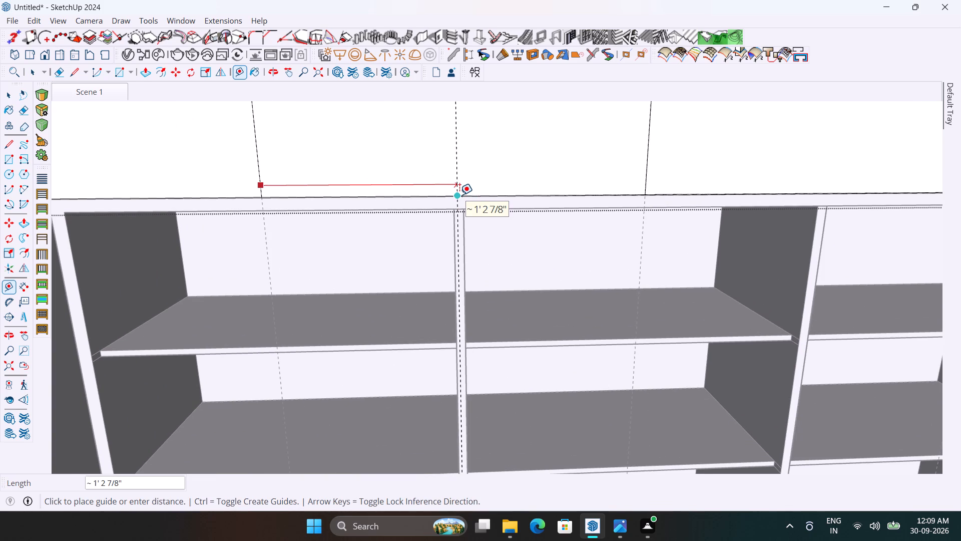
{"action": "scroll", "coordinate": [459, 195], "scroll_direction": "up", "scroll_amount": 6}
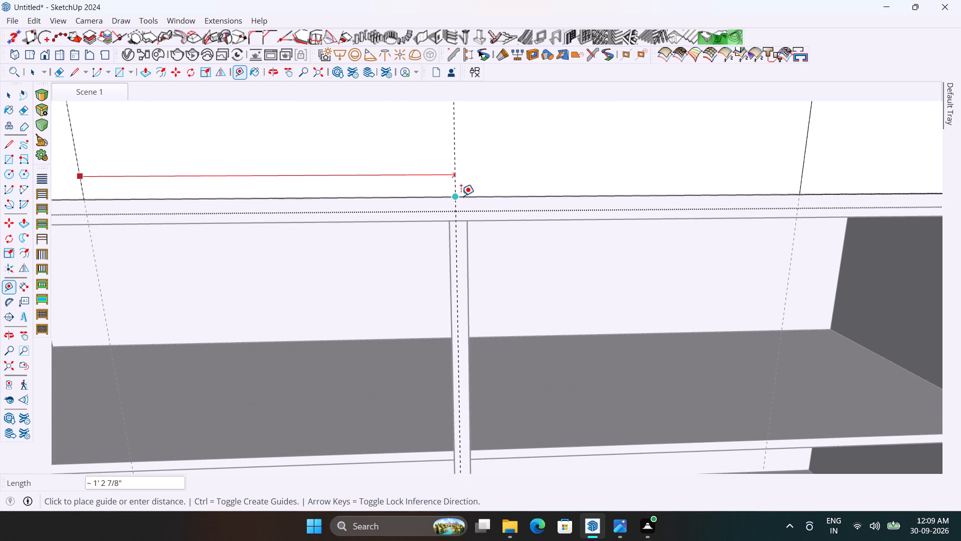
{"action": "scroll", "coordinate": [461, 196], "scroll_direction": "up", "scroll_amount": 8}
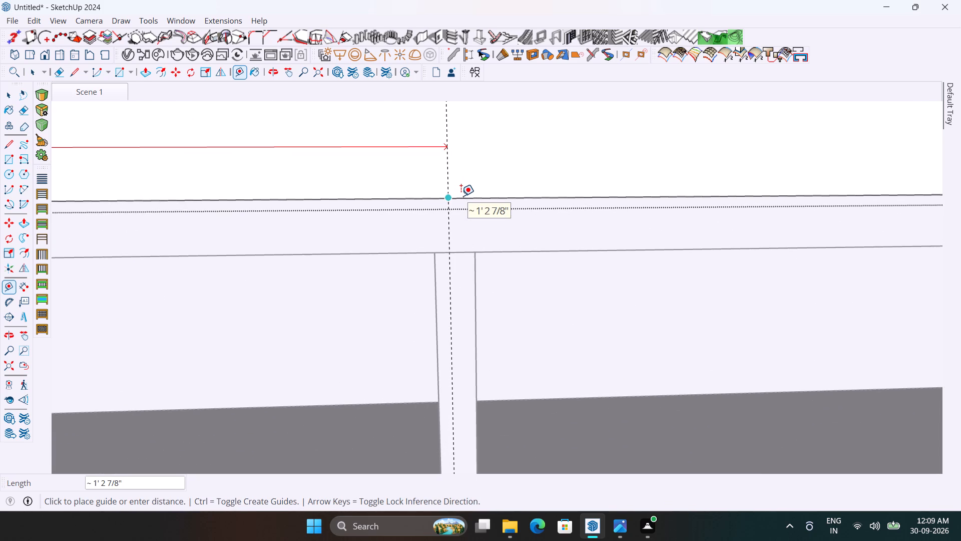
{"action": "scroll", "coordinate": [461, 192], "scroll_direction": "up", "scroll_amount": 5}
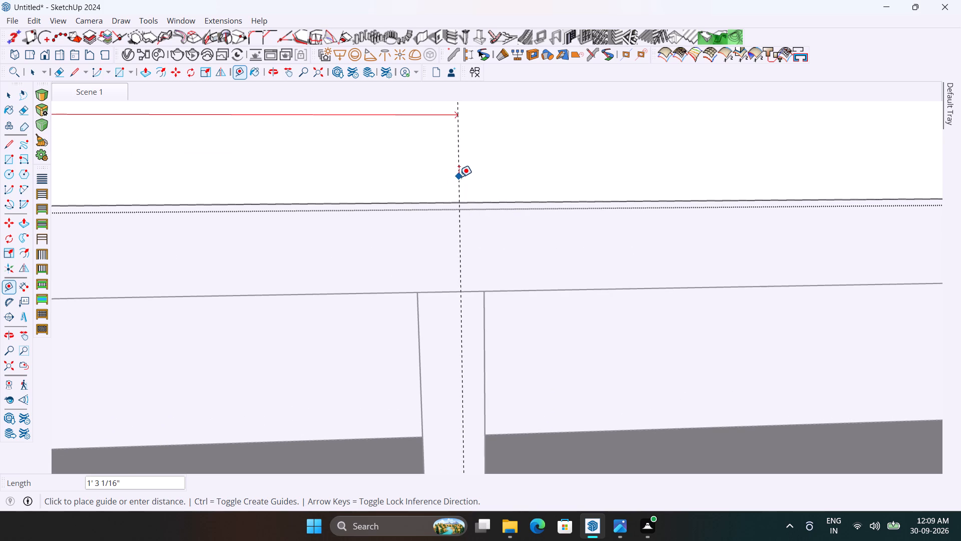
{"action": "scroll", "coordinate": [453, 173], "scroll_direction": "up", "scroll_amount": 4}
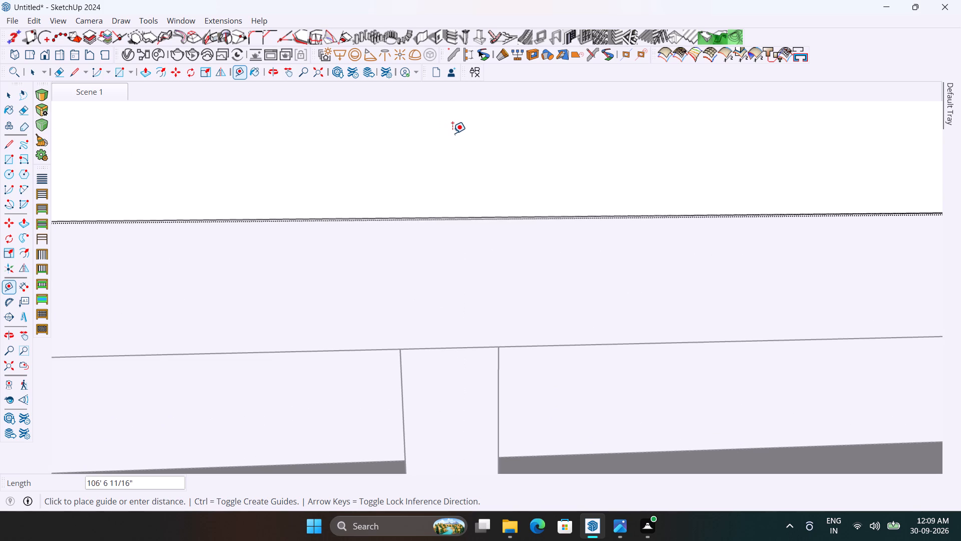
{"action": "left_click", "coordinate": [451, 150]}
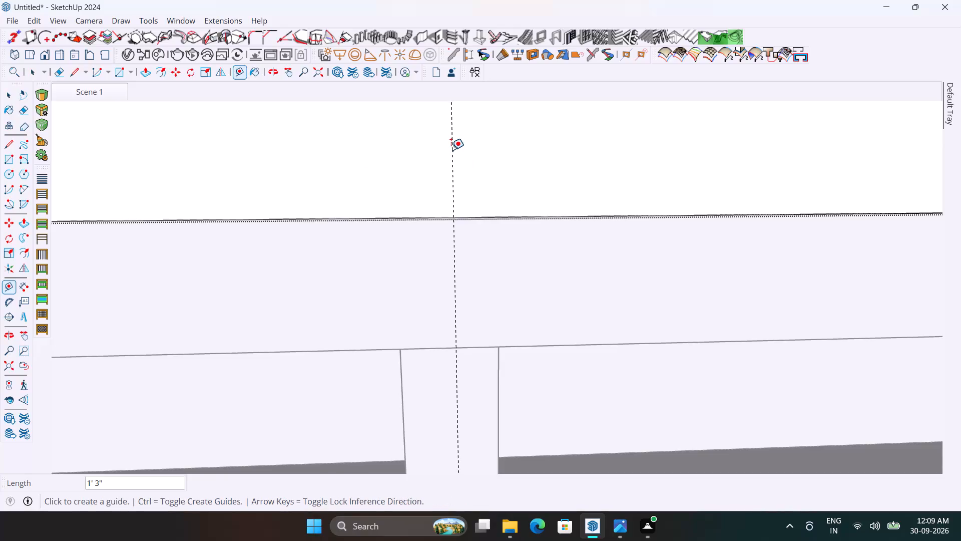
Place a second vertical guide on the panel, offset from the middle line to the divider farther from the tall unit.
{"action": "scroll", "coordinate": [302, 178], "scroll_direction": "down", "scroll_amount": 6}
{"action": "scroll", "coordinate": [296, 208], "scroll_direction": "down", "scroll_amount": 19}
{"action": "scroll", "coordinate": [415, 252], "scroll_direction": "down", "scroll_amount": 4}
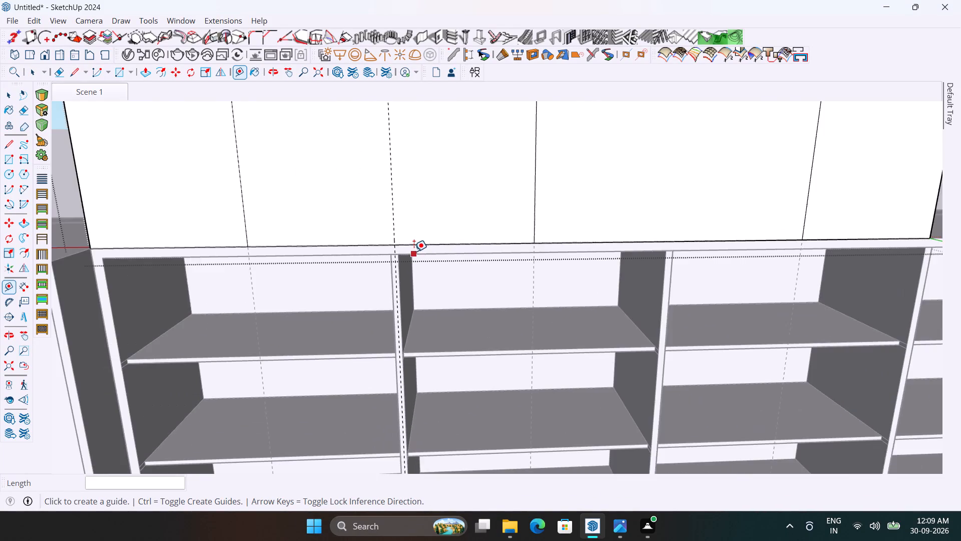
{"action": "scroll", "coordinate": [414, 251], "scroll_direction": "down", "scroll_amount": 4}
{"action": "scroll", "coordinate": [562, 244], "scroll_direction": "up", "scroll_amount": 3}
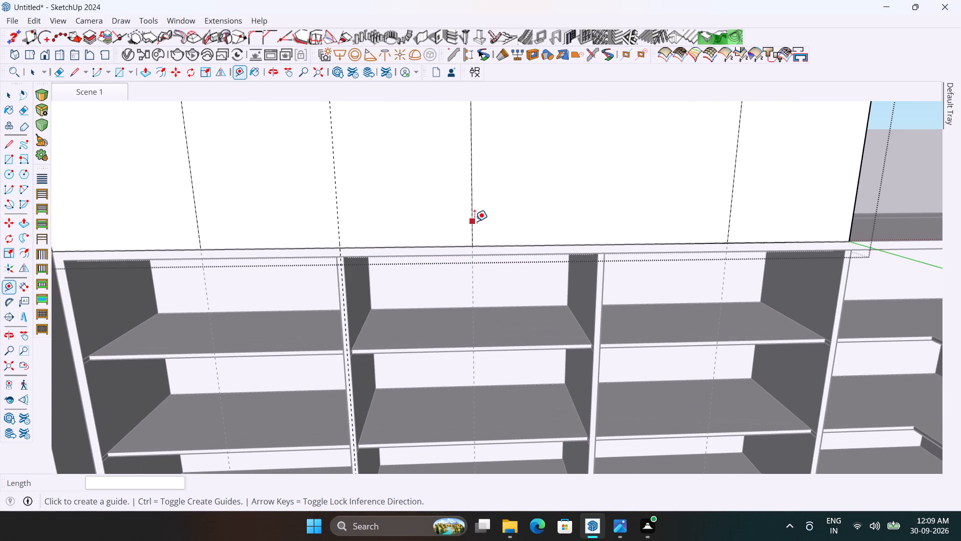
{"action": "left_click", "coordinate": [474, 221]}
{"action": "scroll", "coordinate": [610, 231], "scroll_direction": "up", "scroll_amount": 4}
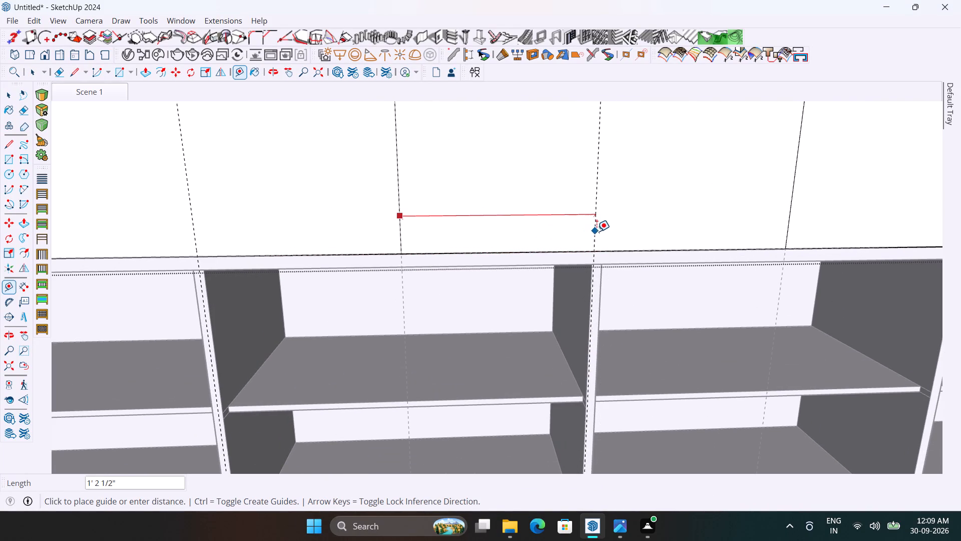
{"action": "left_click", "coordinate": [600, 230]}
{"action": "scroll", "coordinate": [513, 229], "scroll_direction": "down", "scroll_amount": 5}
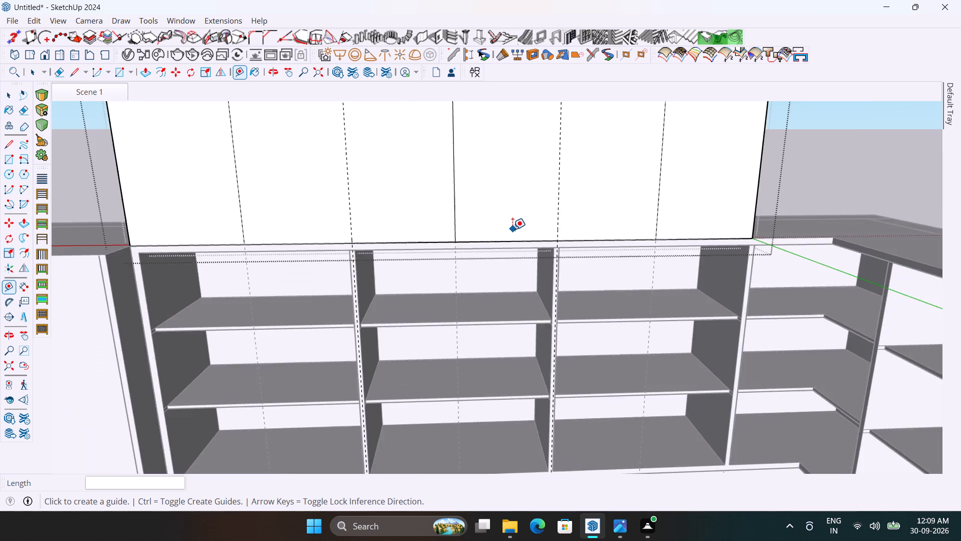
{"action": "scroll", "coordinate": [513, 229], "scroll_direction": "down", "scroll_amount": 5}
{"action": "scroll", "coordinate": [572, 252], "scroll_direction": "down", "scroll_amount": 4}
{"action": "key", "text": "space"}
Draw a vertical line up the panel face along the new guide over the divider farther from the tall unit.
{"action": "scroll", "coordinate": [557, 245], "scroll_direction": "up", "scroll_amount": 4}
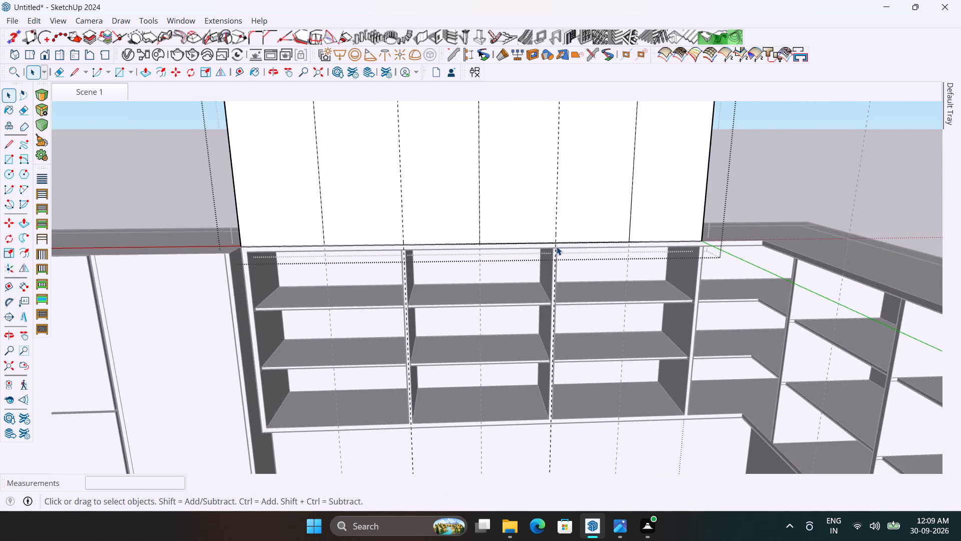
{"action": "middle_click_drag", "start_coordinate": [557, 251], "coordinate": [560, 303]}
{"action": "key", "text": "l"}
{"action": "scroll", "coordinate": [568, 275], "scroll_direction": "up", "scroll_amount": 3}
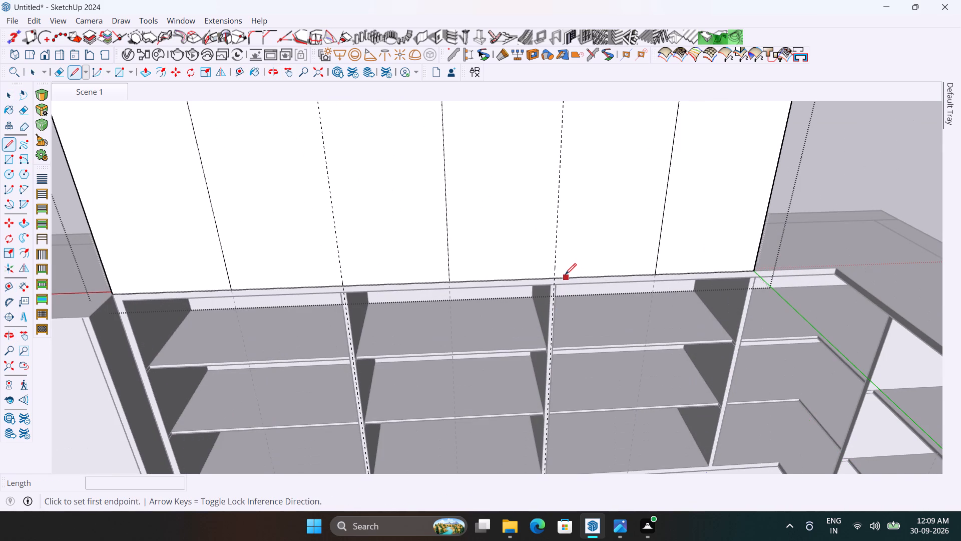
{"action": "scroll", "coordinate": [558, 280], "scroll_direction": "up", "scroll_amount": 9}
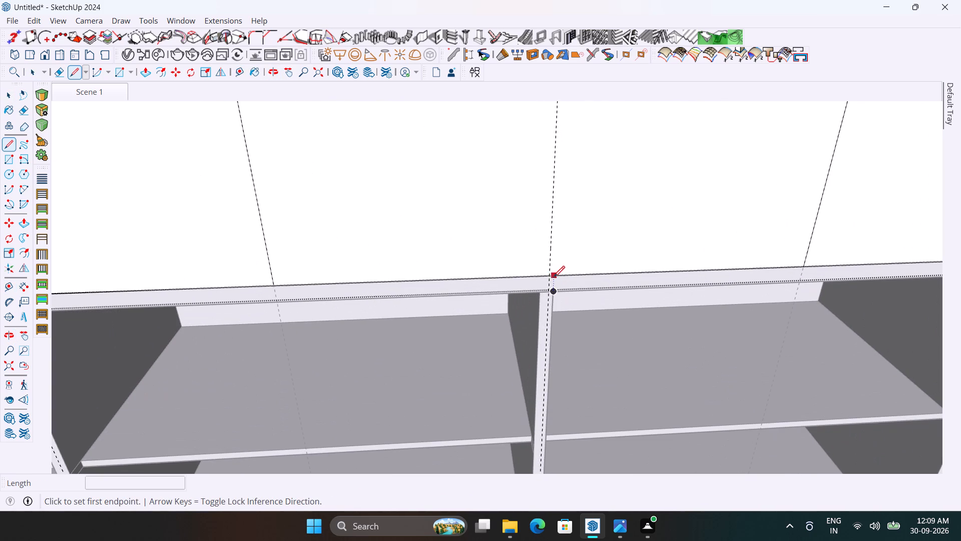
{"action": "left_click", "coordinate": [547, 275]}
{"action": "scroll", "coordinate": [567, 279], "scroll_direction": "down", "scroll_amount": 13}
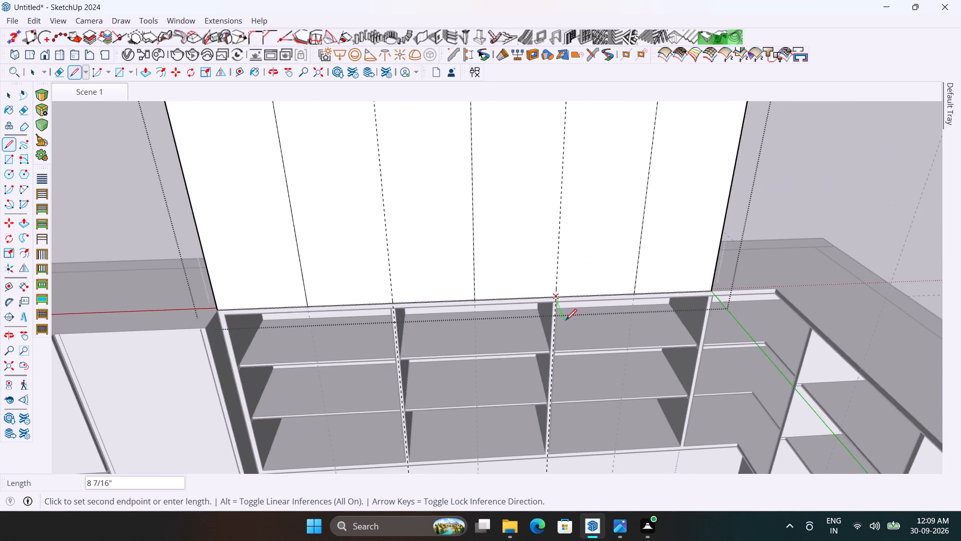